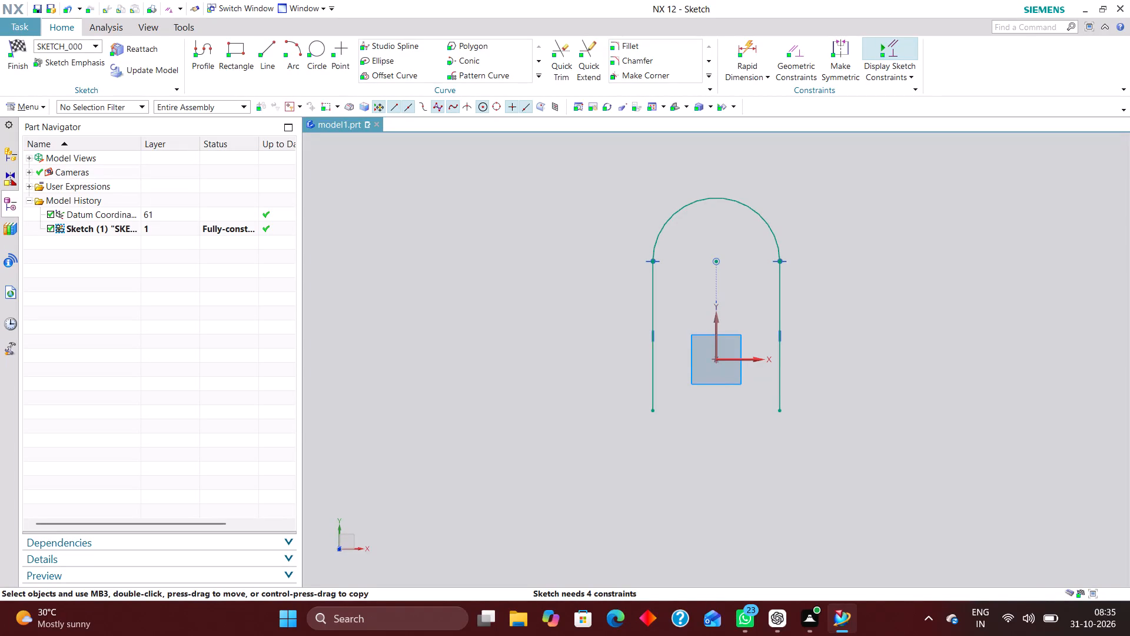
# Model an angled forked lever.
# Delete the existing arch profile from the sketch: both vertical lines and the arc joining them.
pyautogui.moveTo(651, 405); pyautogui.dragTo(540, 399, button='right')
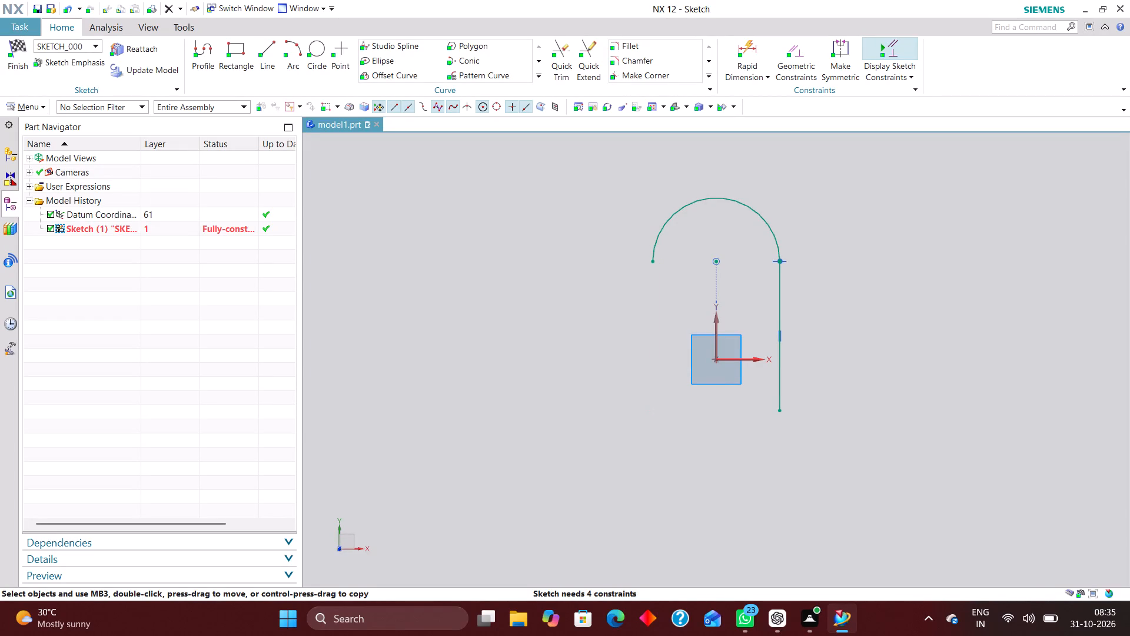
pyautogui.moveTo(667, 217); pyautogui.dragTo(624, 218, button='right')
pyautogui.moveTo(771, 284); pyautogui.dragTo(652, 277, button='right')
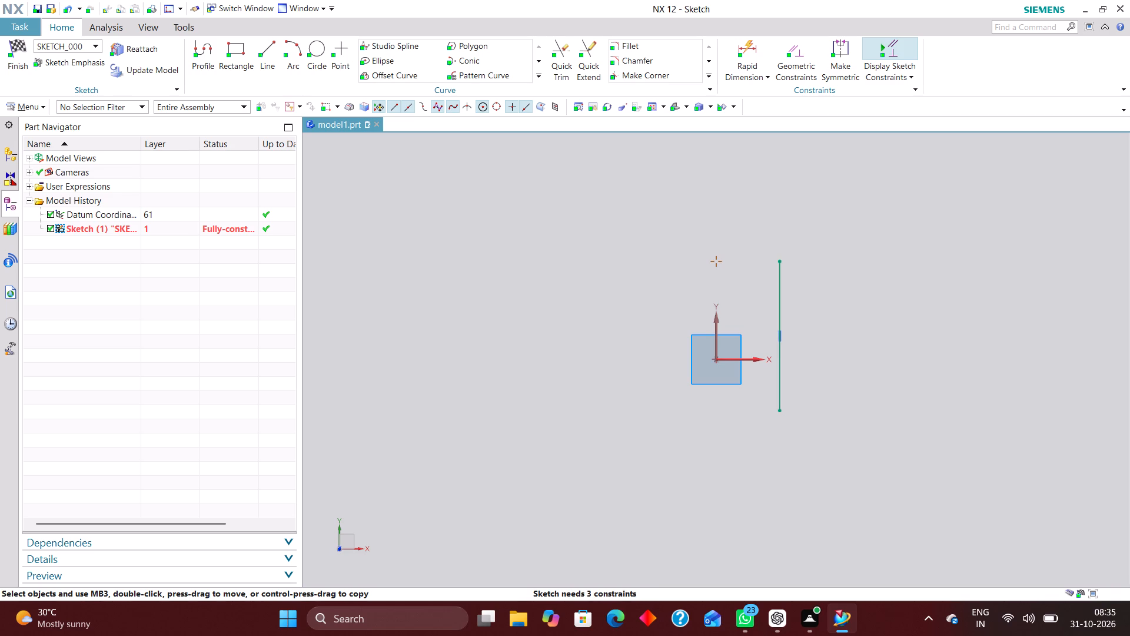
pyautogui.moveTo(781, 288); pyautogui.dragTo(662, 290, button='right')
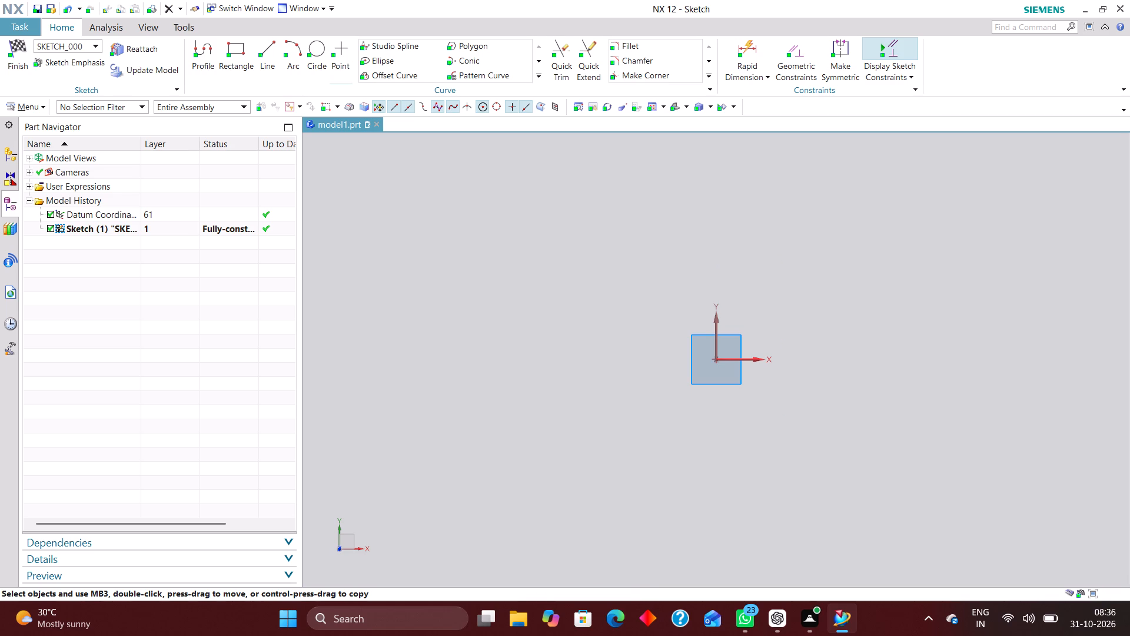
# Sketch two parallel vertical lines about 72 long and about 53 apart, one on each side of the origin.
pyautogui.click(268, 57)
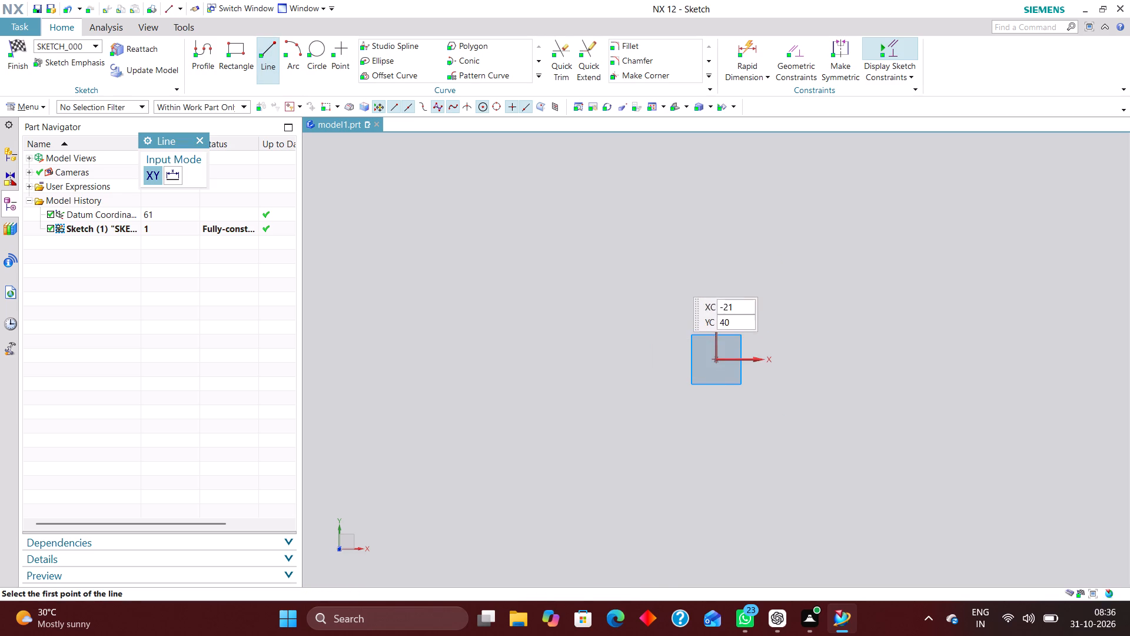
pyautogui.click(673, 276)
pyautogui.click(668, 422)
pyautogui.click(781, 275)
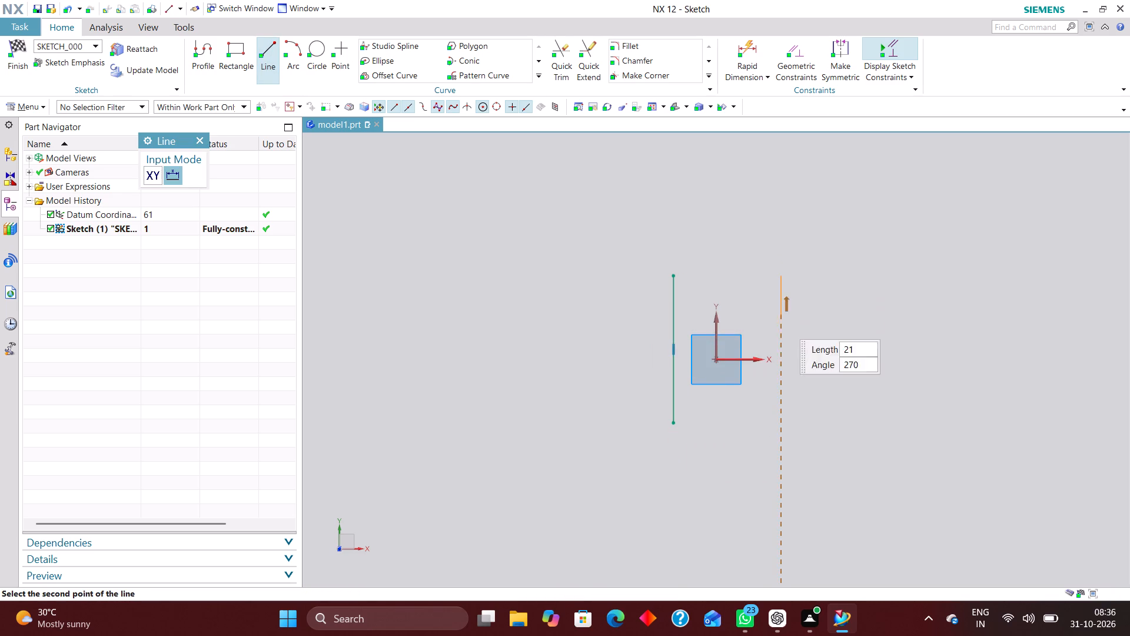
pyautogui.click(779, 422)
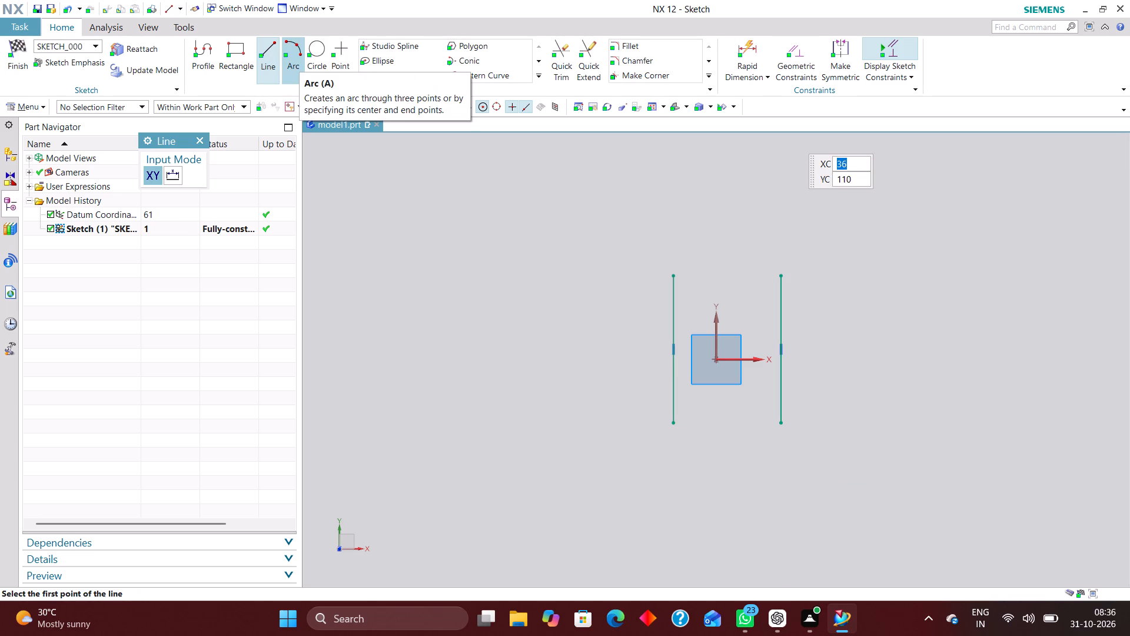
# Join the upper ends of the two vertical lines with a three-point semicircular arc bulging upward.
pyautogui.click(286, 46)
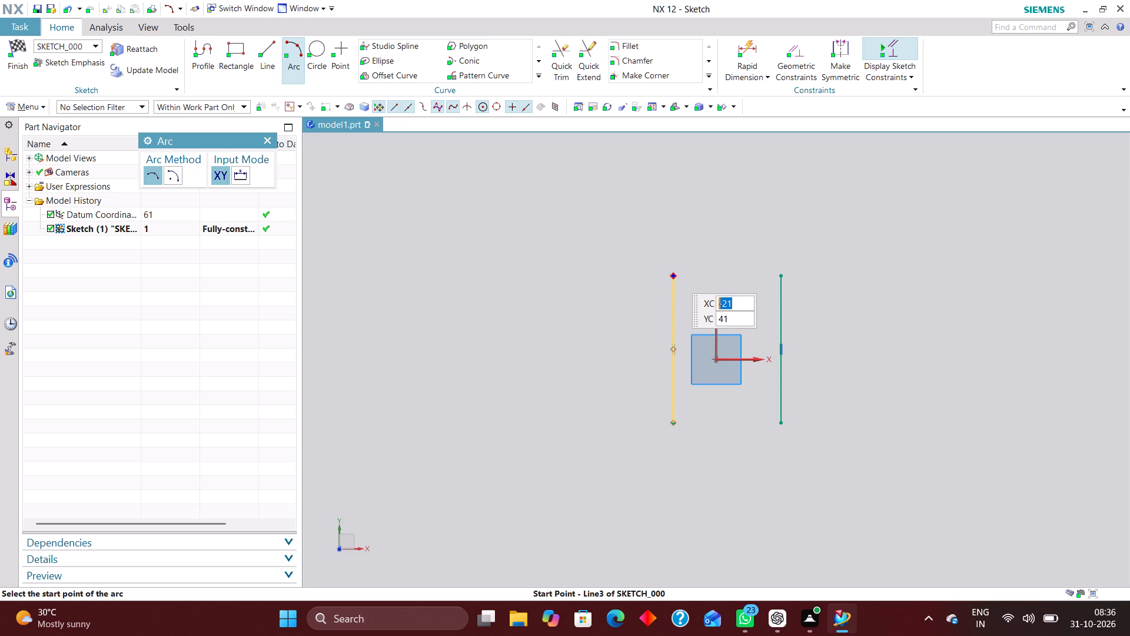
pyautogui.click(673, 274)
pyautogui.click(780, 275)
pyautogui.click(745, 216)
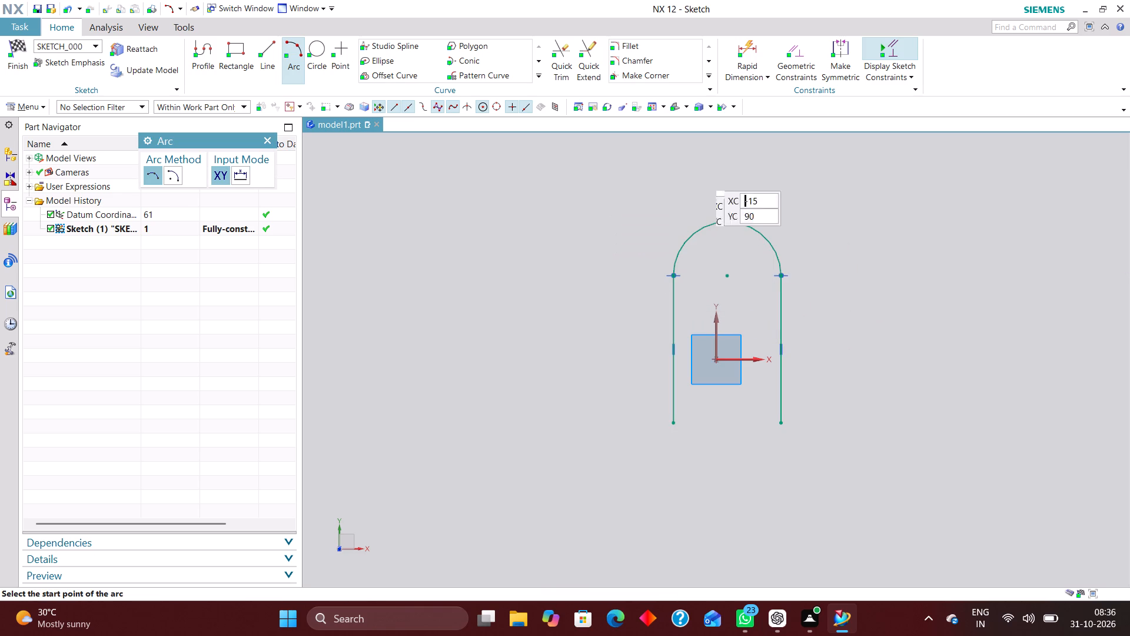
# Constrain the arc's center point onto the sketch's vertical axis with a Point on Curve constraint.
pyautogui.click(799, 41)
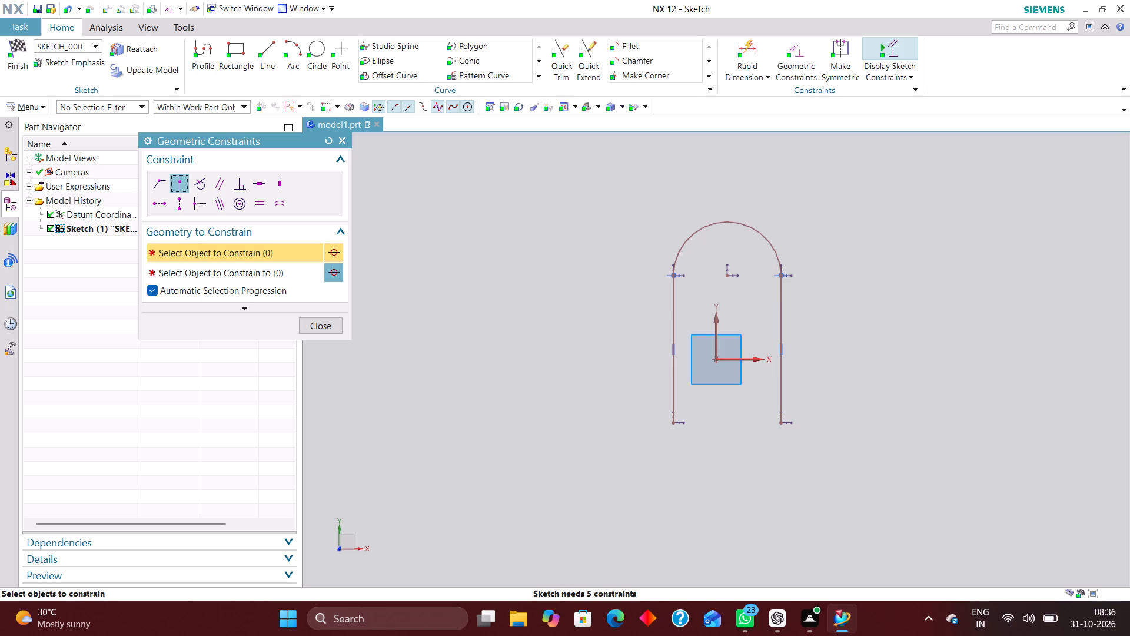
pyautogui.click(726, 271)
pyautogui.click(715, 321)
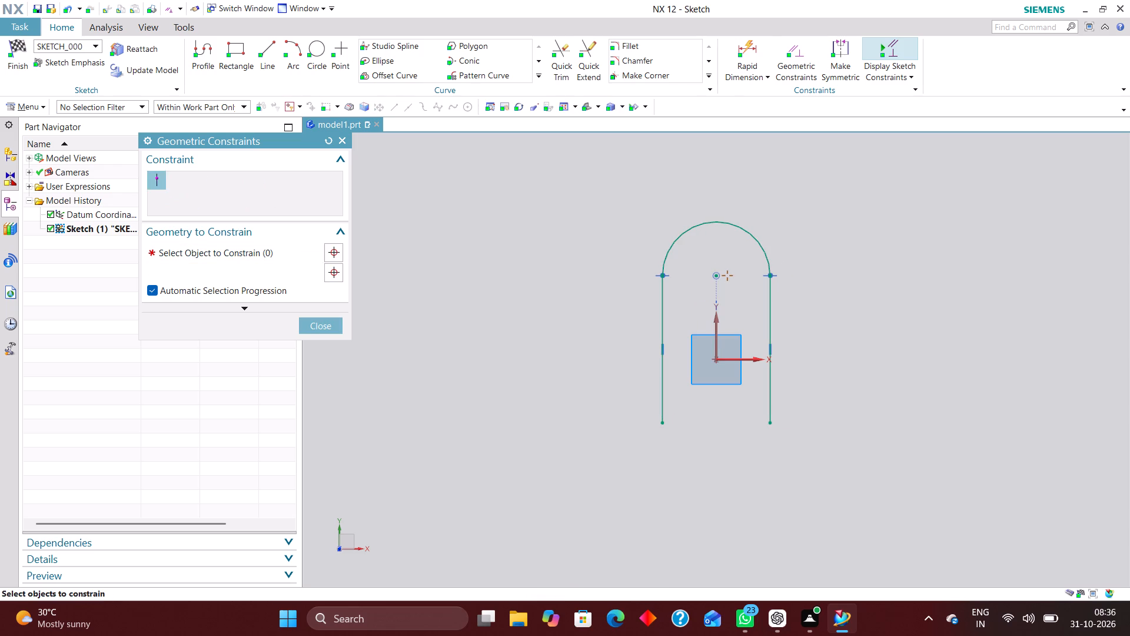
# Dimension the horizontal distance between the two vertical lines and set it to 60.
pyautogui.click(746, 49)
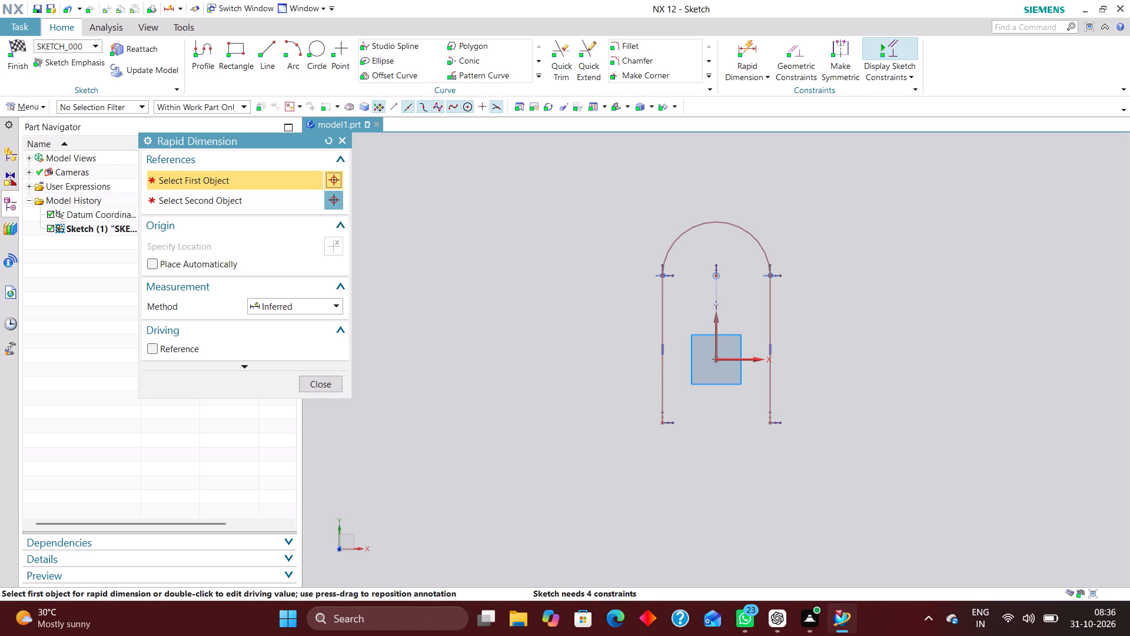
pyautogui.click(662, 408)
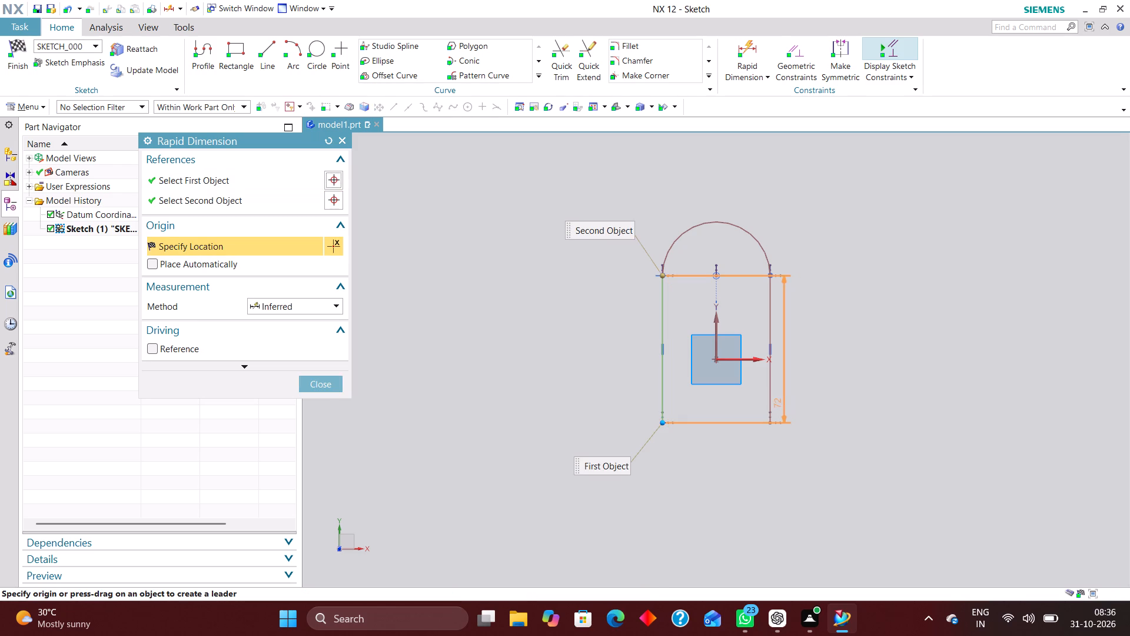
pyautogui.click(770, 401)
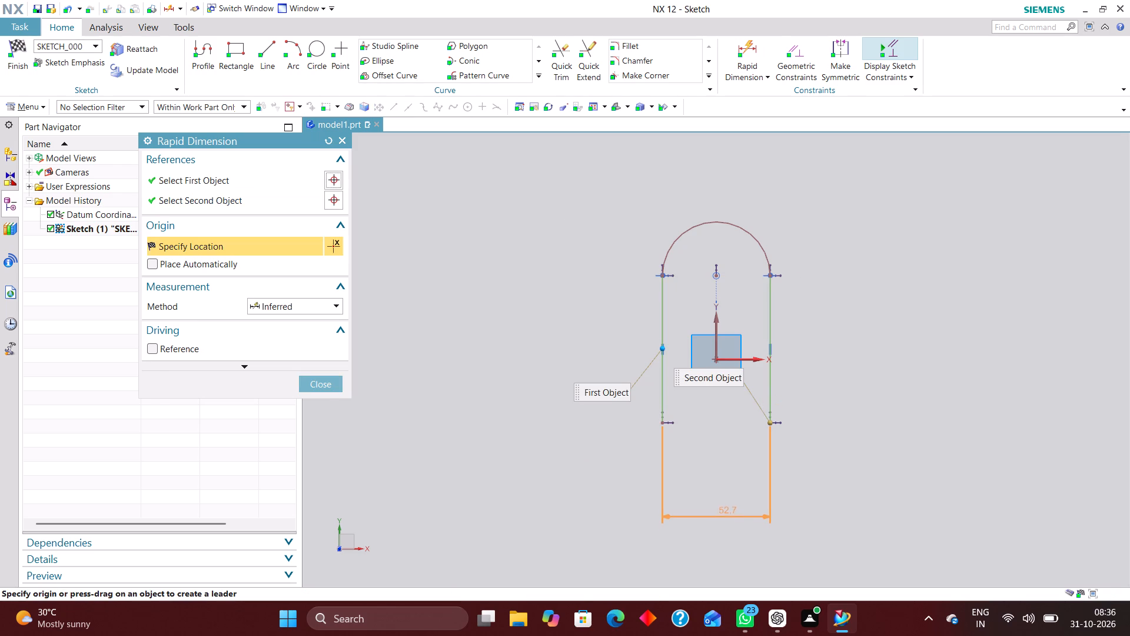
pyautogui.click(725, 507)
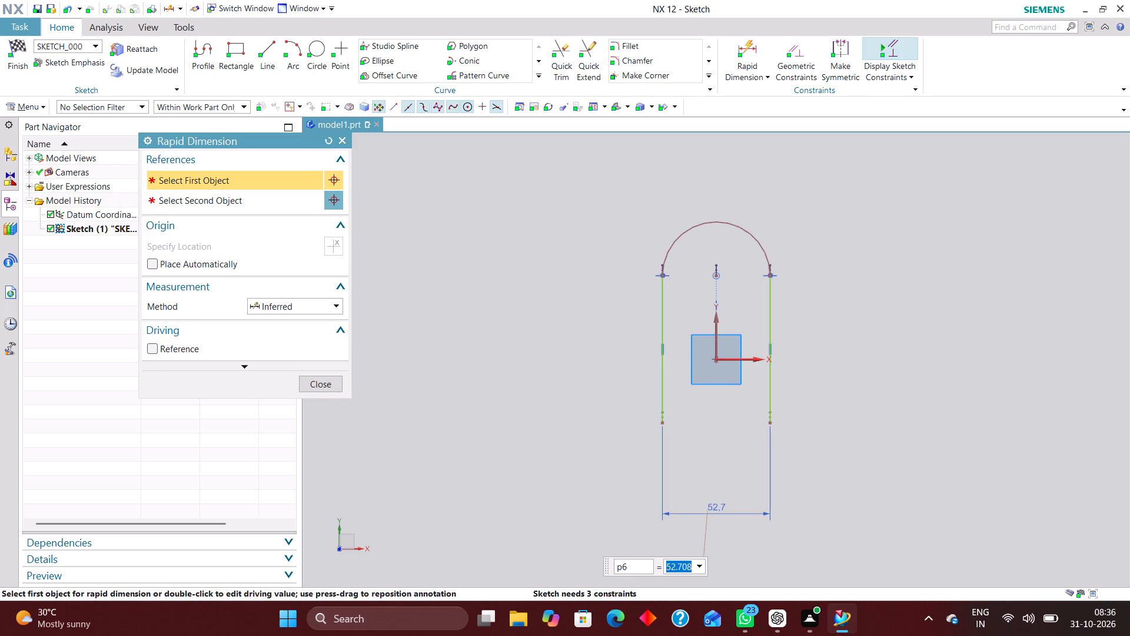
pyautogui.press('6')
pyautogui.press('0')
pyautogui.press('Return')
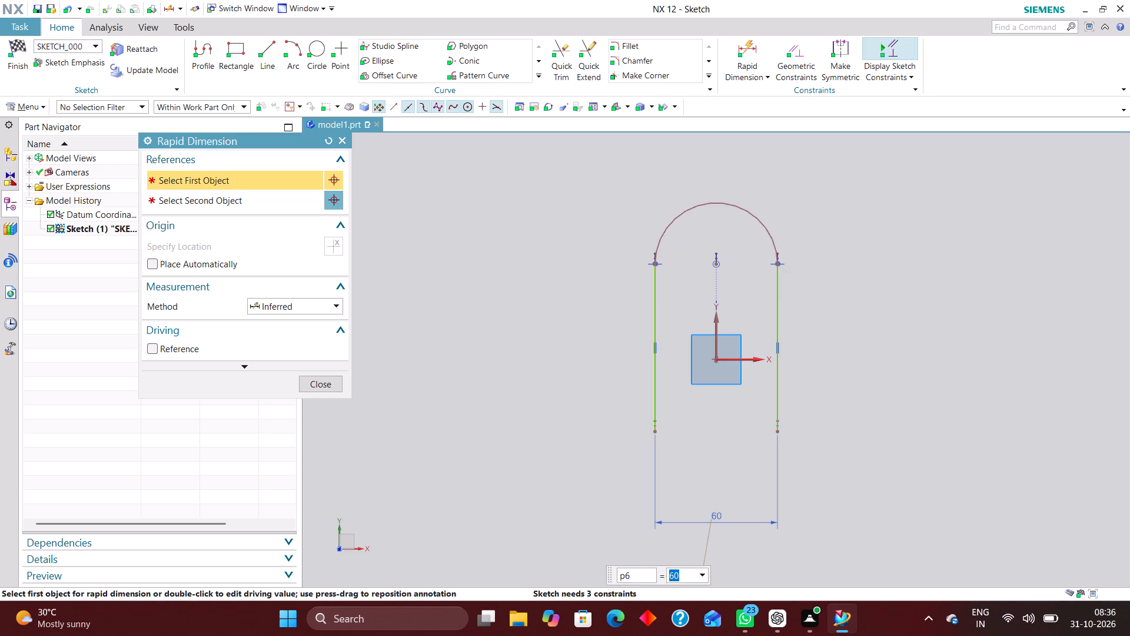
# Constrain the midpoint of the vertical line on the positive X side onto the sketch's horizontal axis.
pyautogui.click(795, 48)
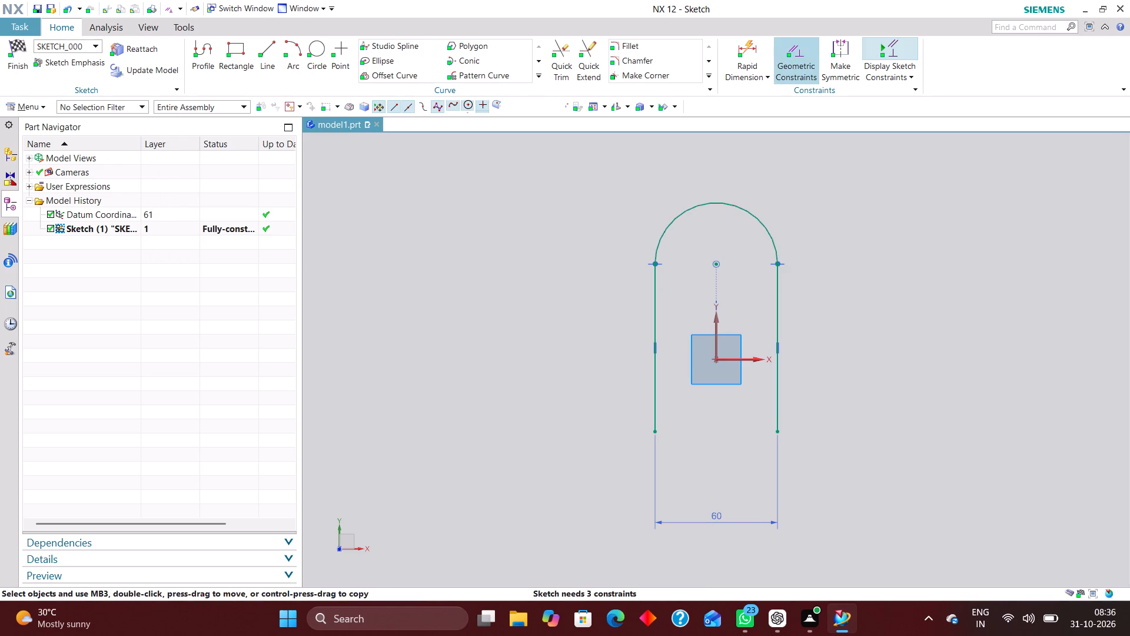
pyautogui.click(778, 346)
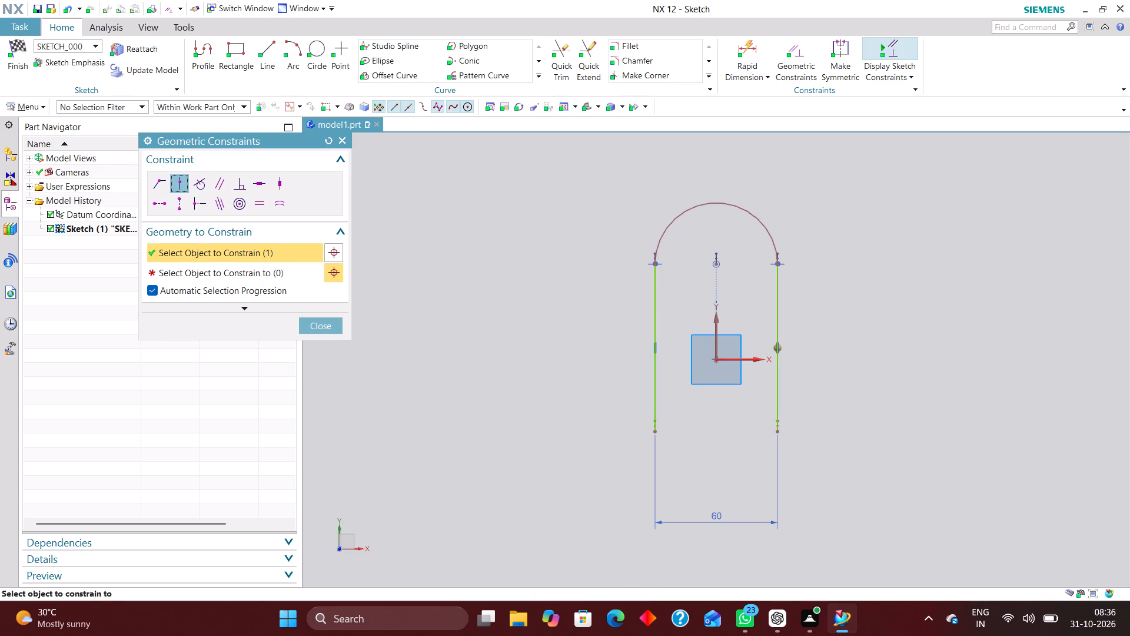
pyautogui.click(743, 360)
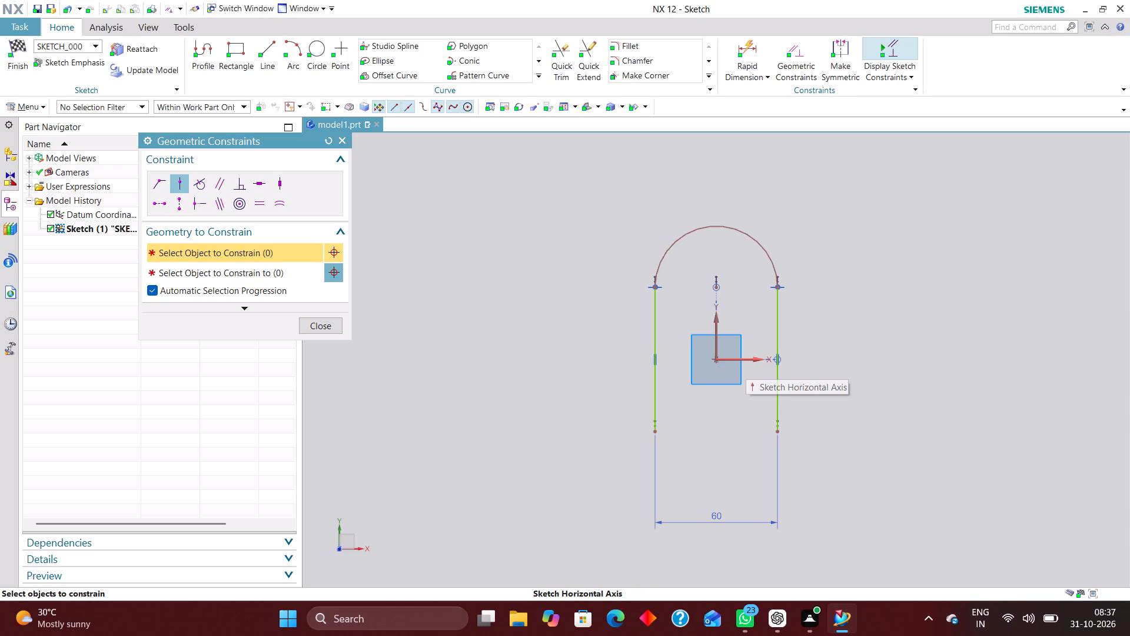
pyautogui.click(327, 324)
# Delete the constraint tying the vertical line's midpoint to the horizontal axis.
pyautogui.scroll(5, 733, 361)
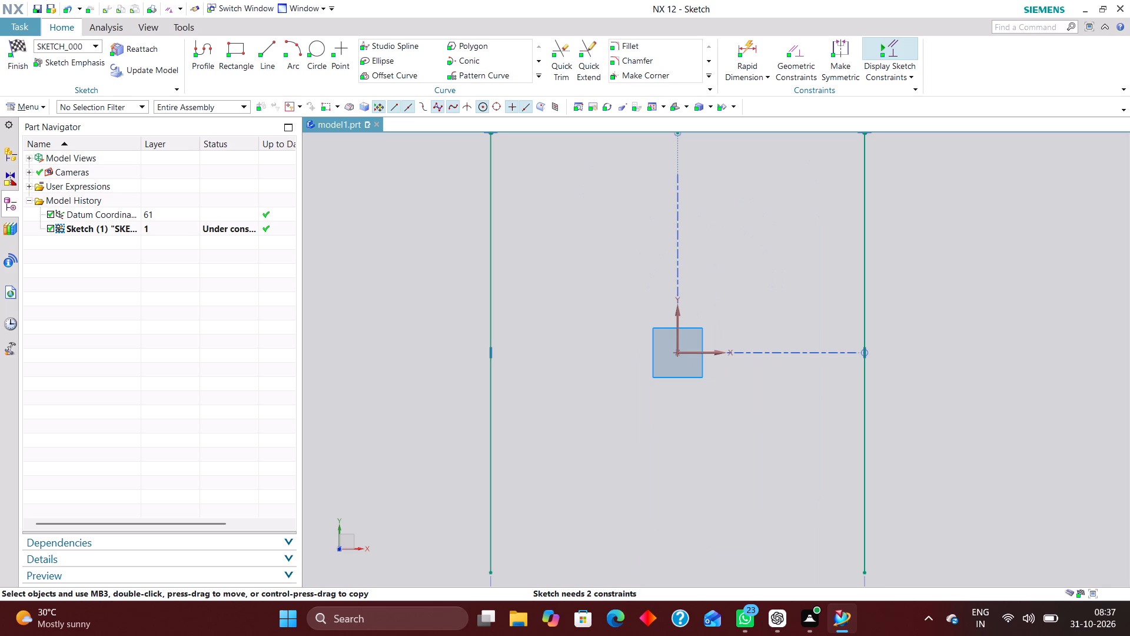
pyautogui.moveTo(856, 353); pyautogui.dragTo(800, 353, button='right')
# Close the profile with a horizontal line joining the lower ends of the two vertical lines.
pyautogui.scroll(-4, 775, 310)
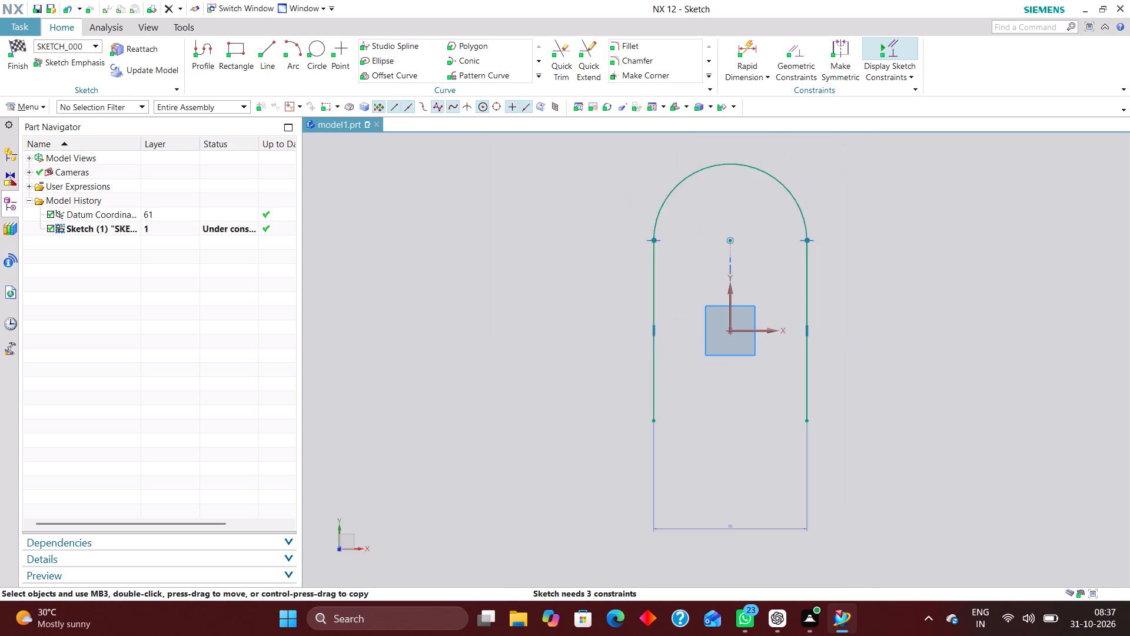
pyautogui.scroll(1, 790, 357)
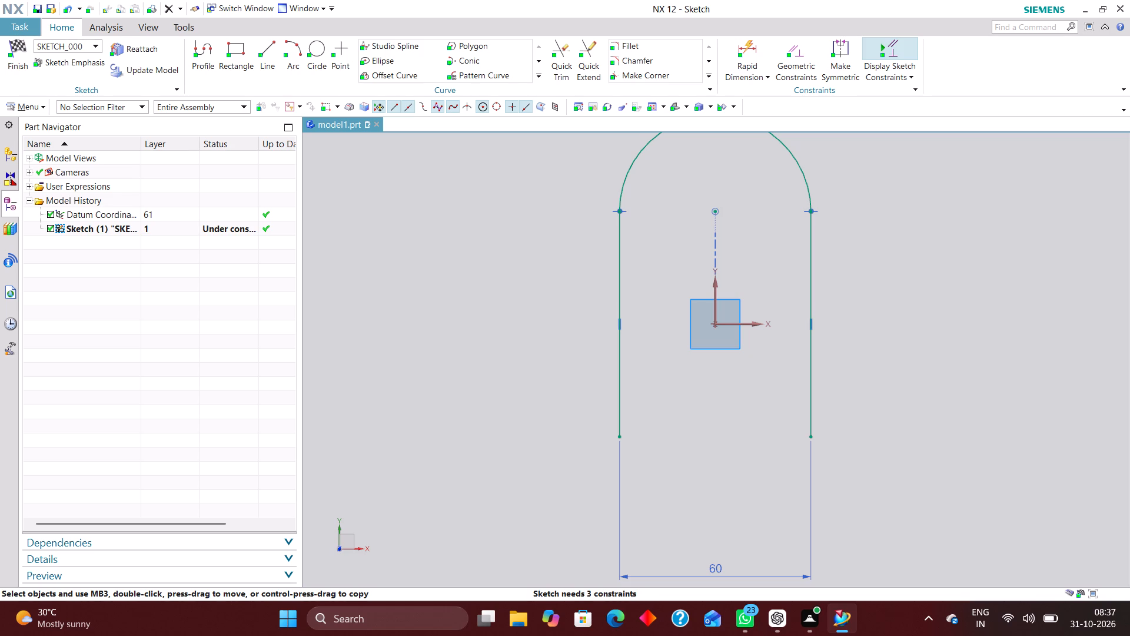
pyautogui.click(269, 44)
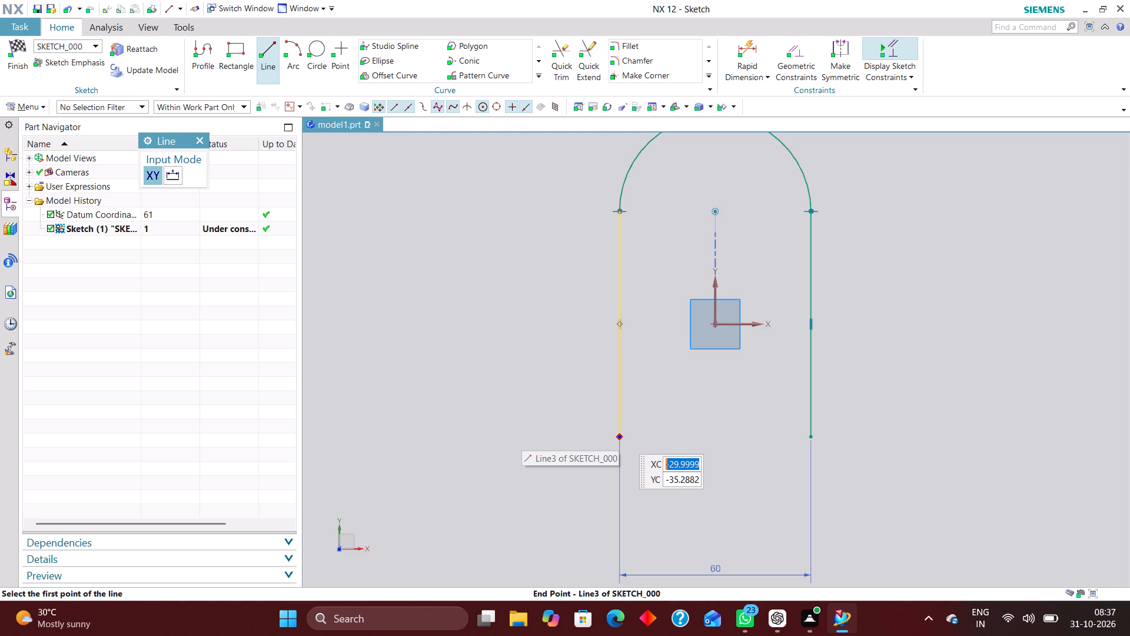
pyautogui.click(620, 435)
pyautogui.click(807, 437)
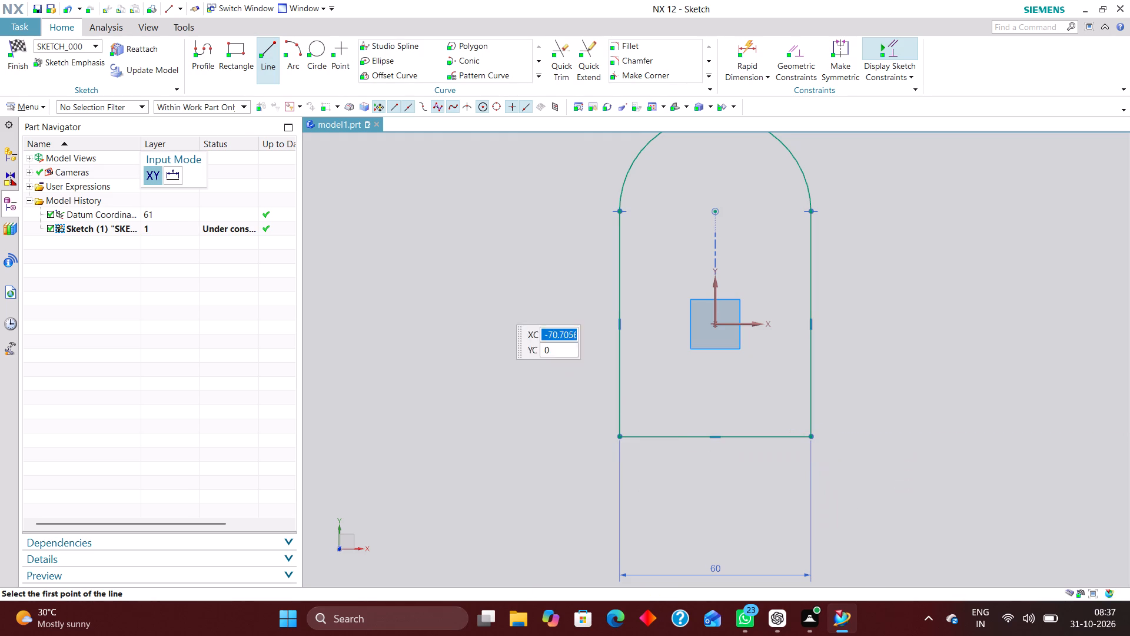
# Constrain the midpoint of the bottom line onto the sketch's vertical axis.
pyautogui.click(790, 47)
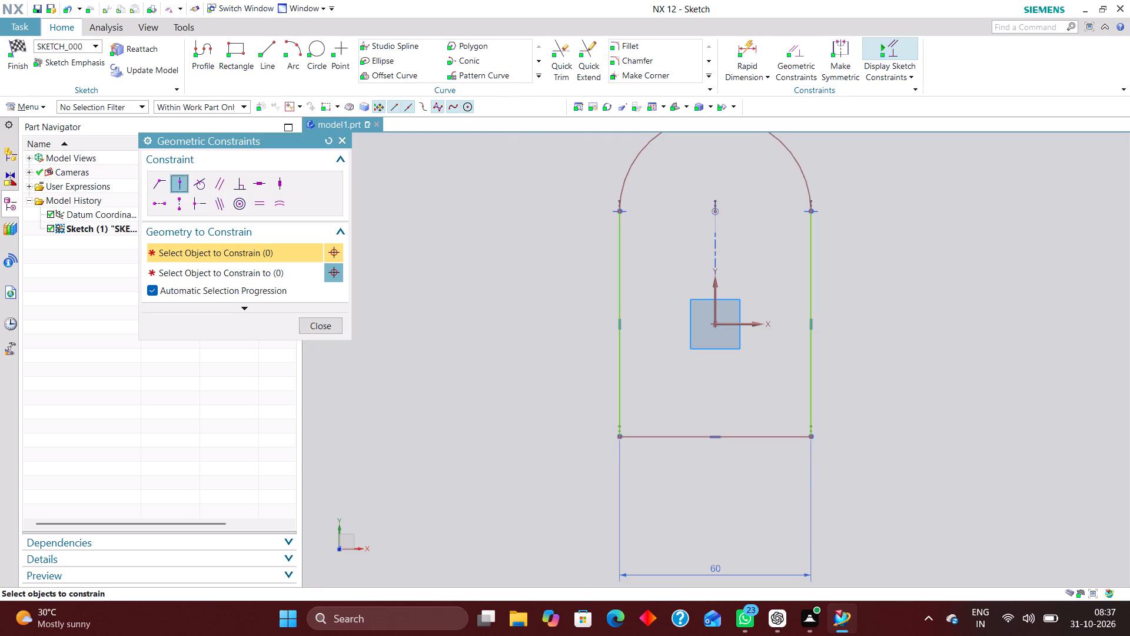
pyautogui.click(715, 436)
pyautogui.click(715, 299)
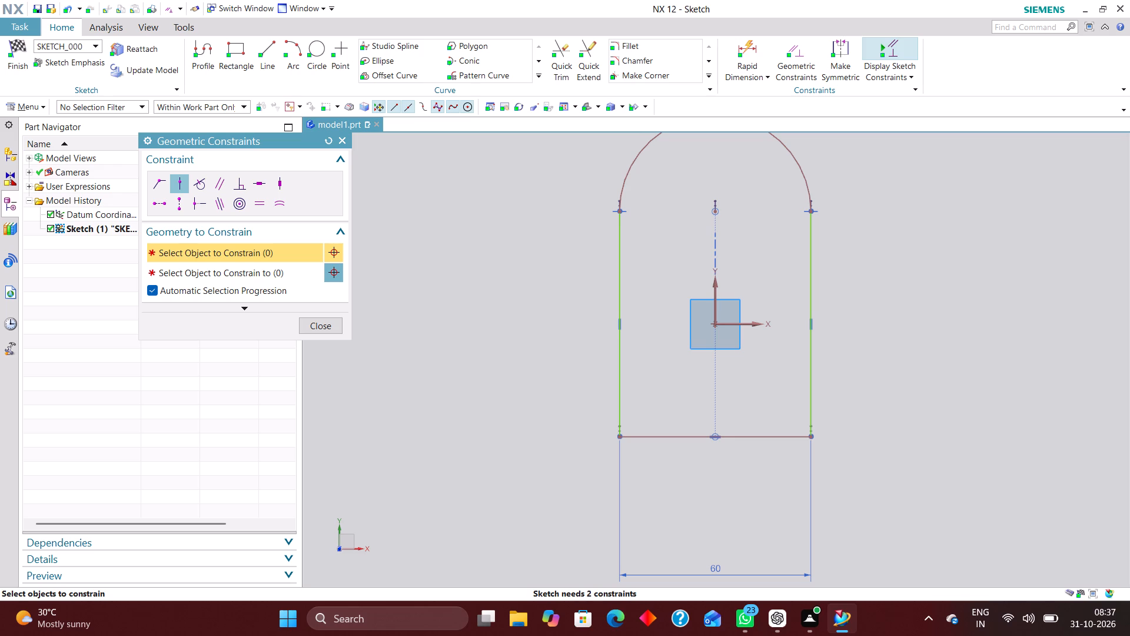
# Dimension the vertical distance from the arc's center to the bottom line and set it to 60.
pyautogui.click(746, 49)
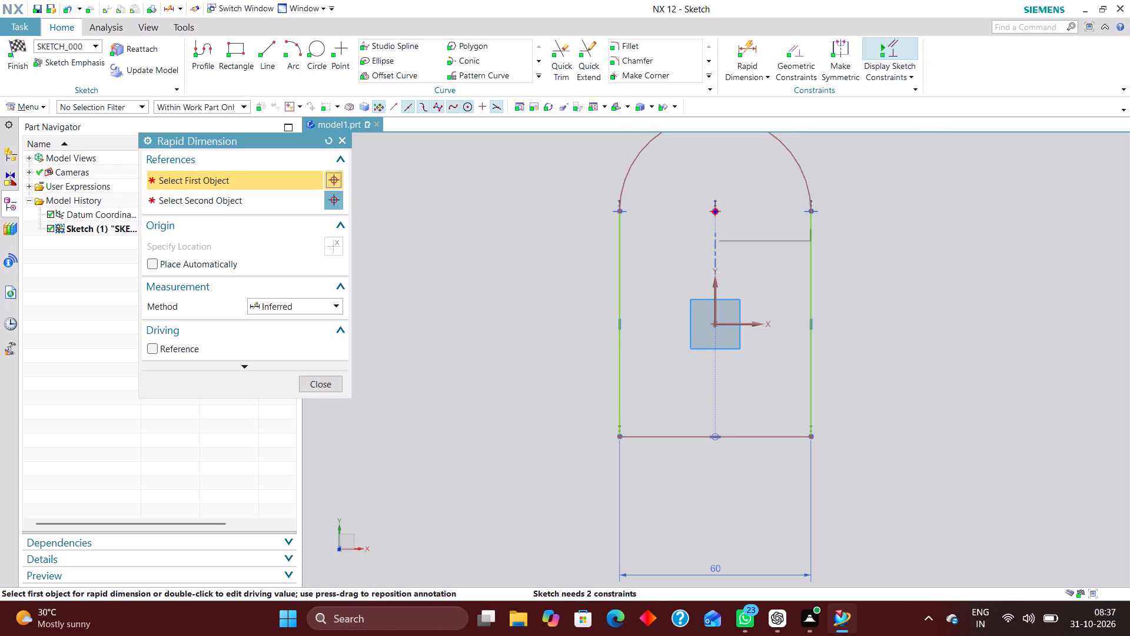
pyautogui.click(715, 210)
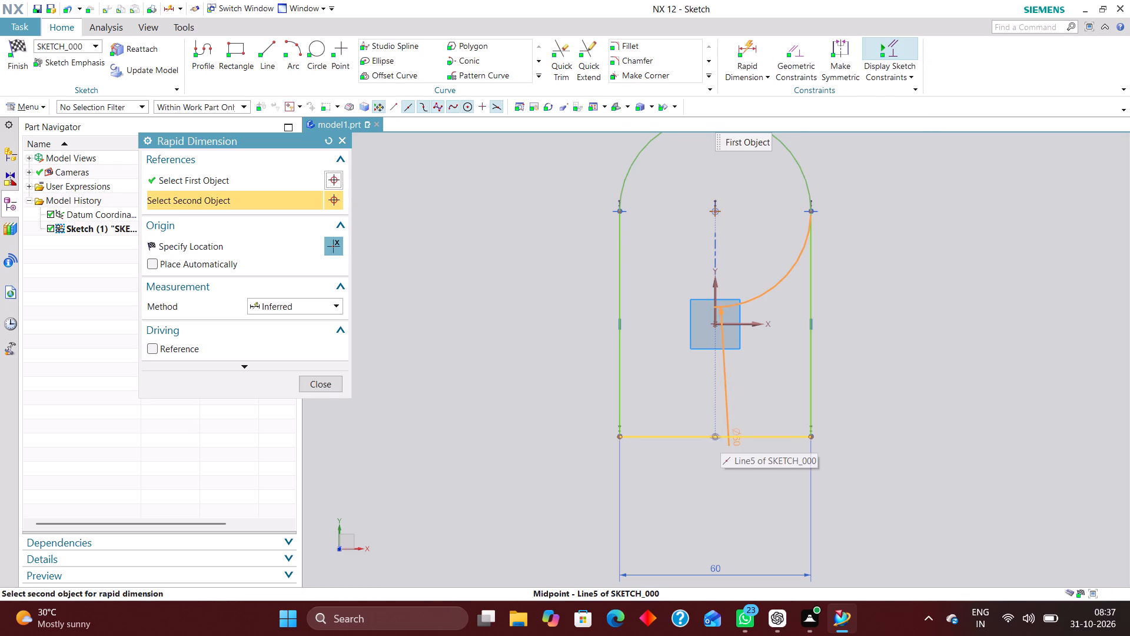
pyautogui.click(714, 437)
pyautogui.click(919, 311)
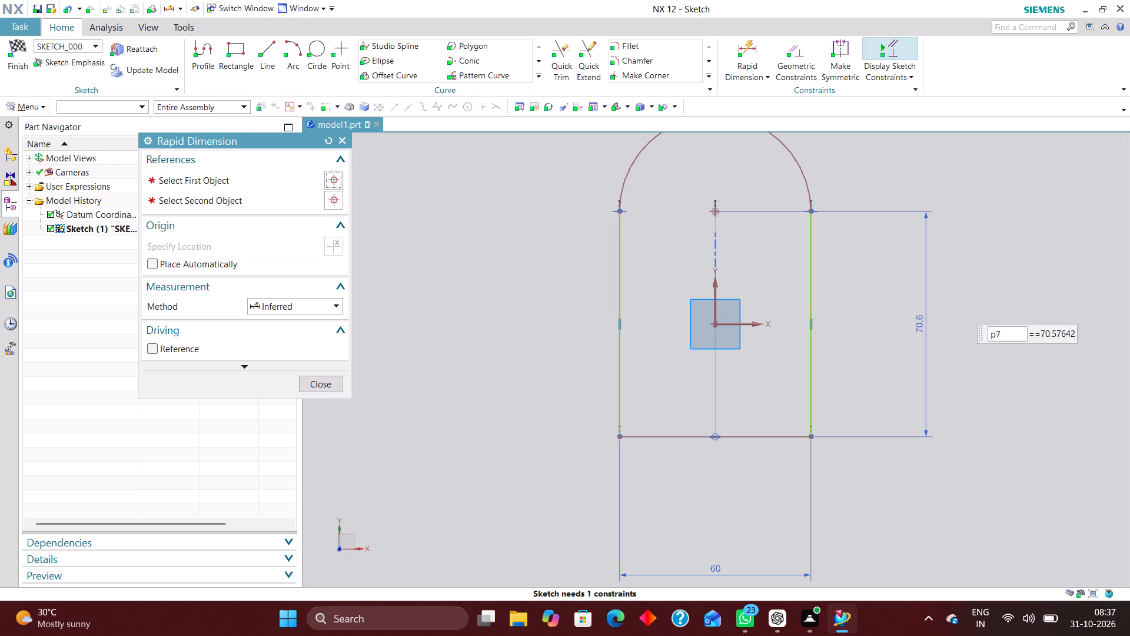
pyautogui.write('60')
pyautogui.press('Return')
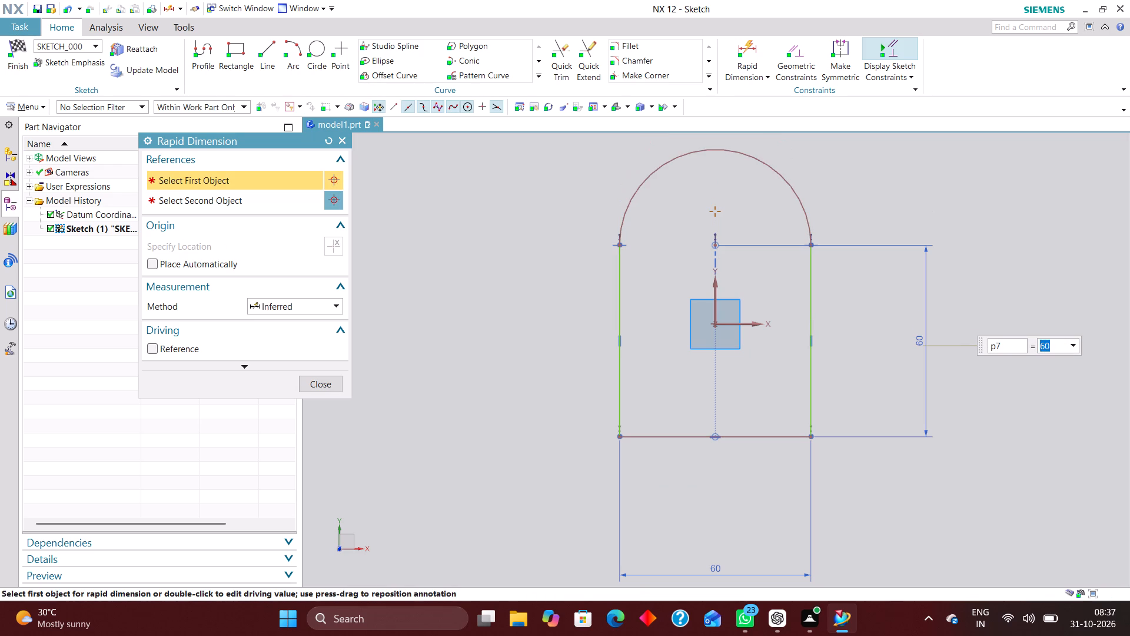
pyautogui.click(324, 387)
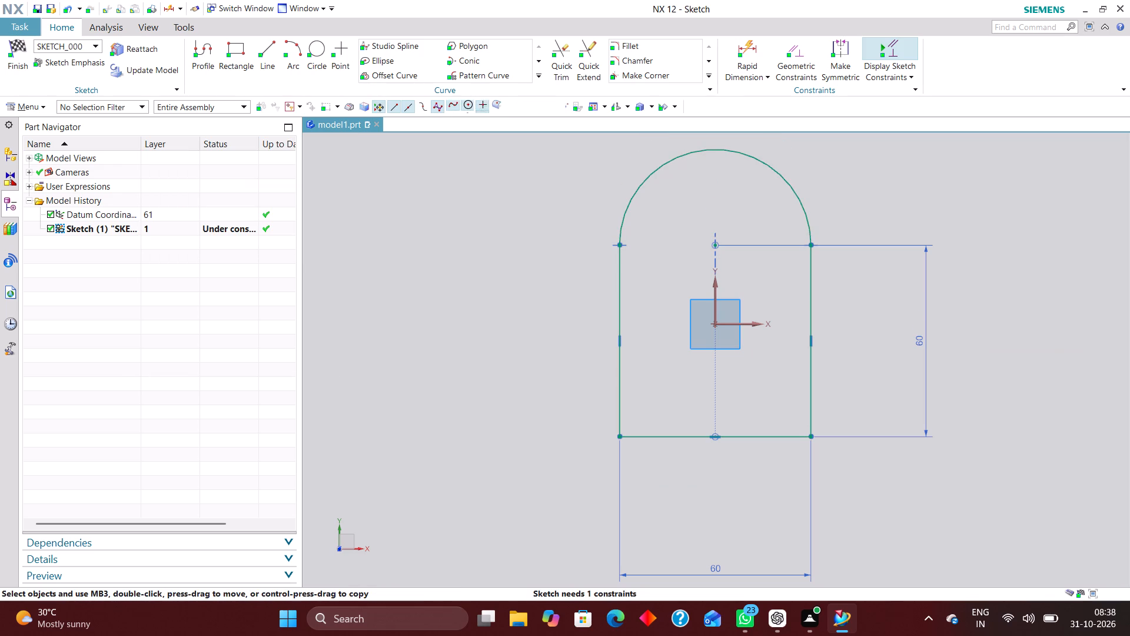
# Add a radial dimension to the top arc using the Radial measurement method.
pyautogui.click(747, 47)
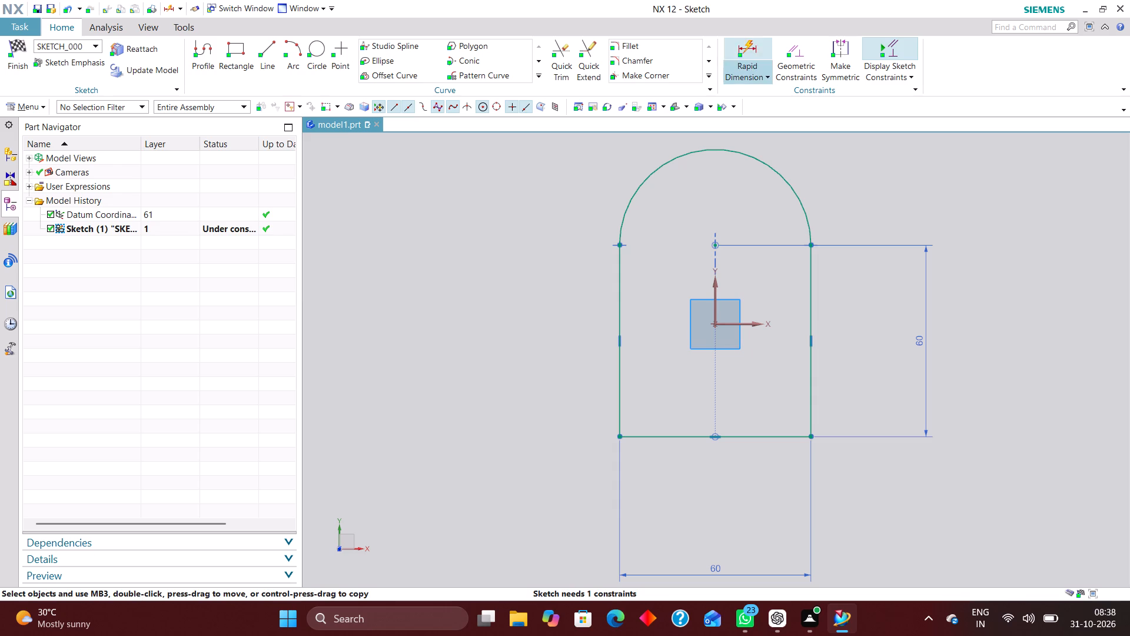
pyautogui.click(336, 309)
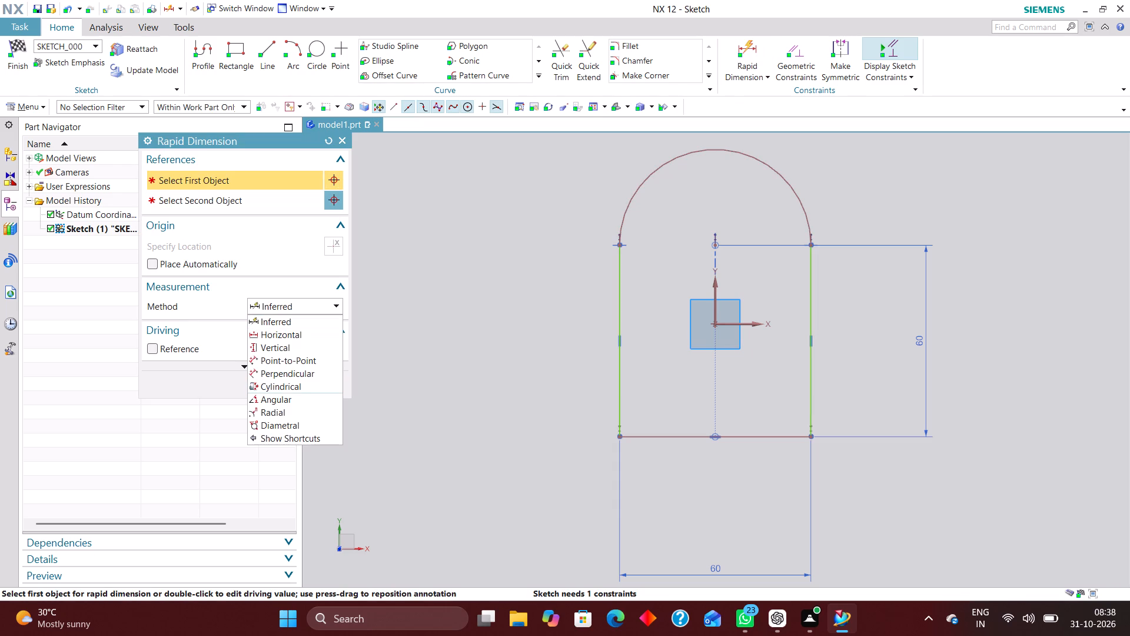
pyautogui.click(317, 413)
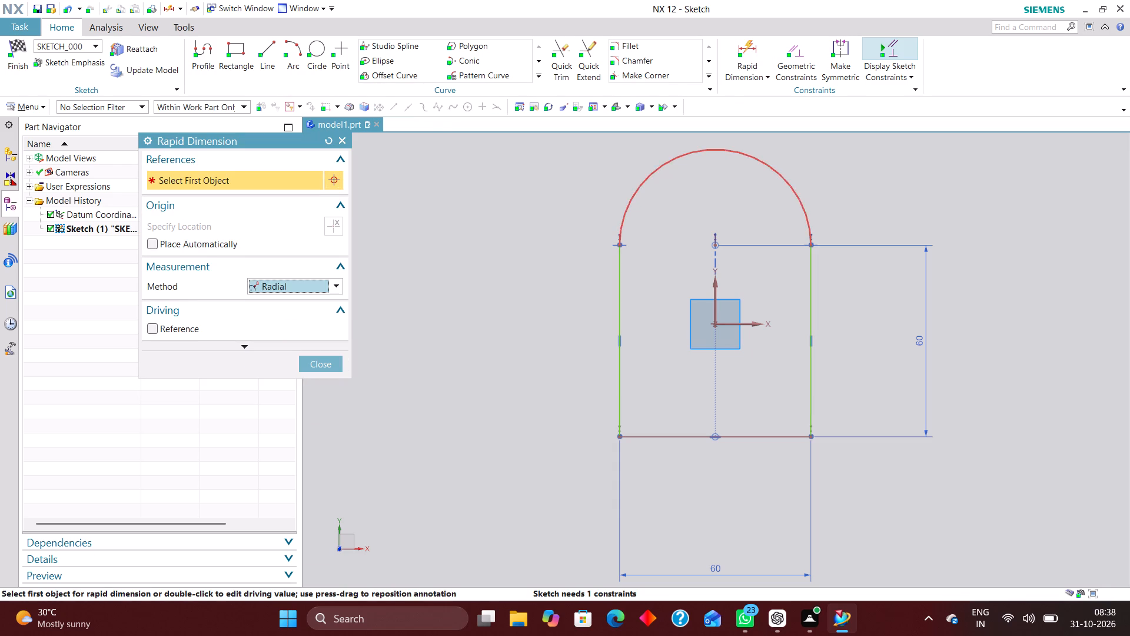
pyautogui.click(792, 194)
pyautogui.click(855, 175)
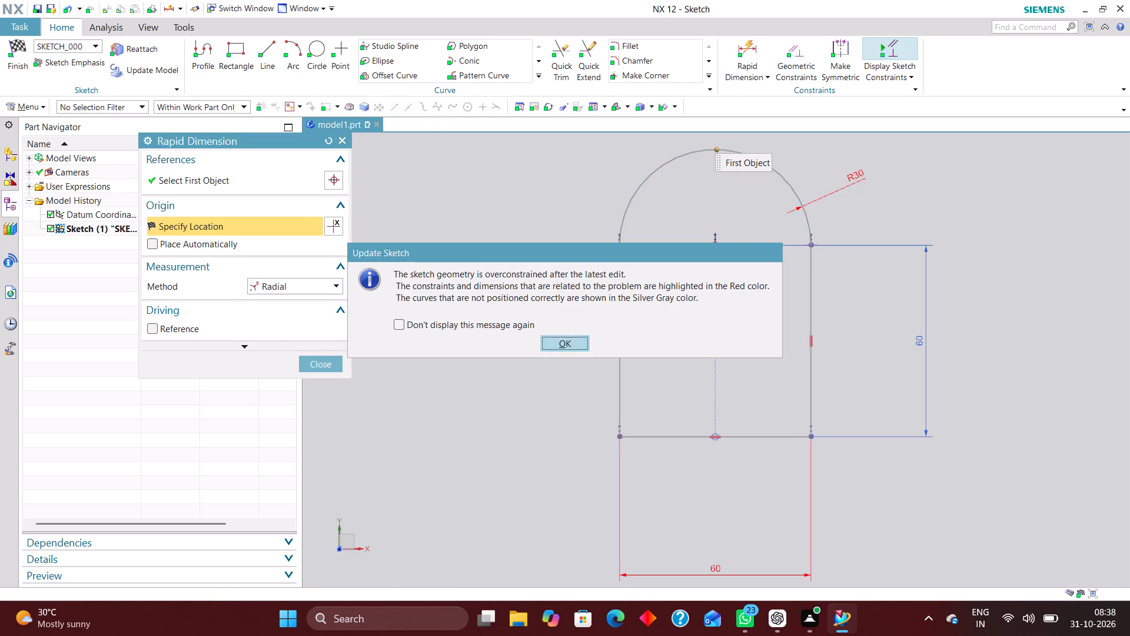
pyautogui.click(566, 343)
pyautogui.click(319, 363)
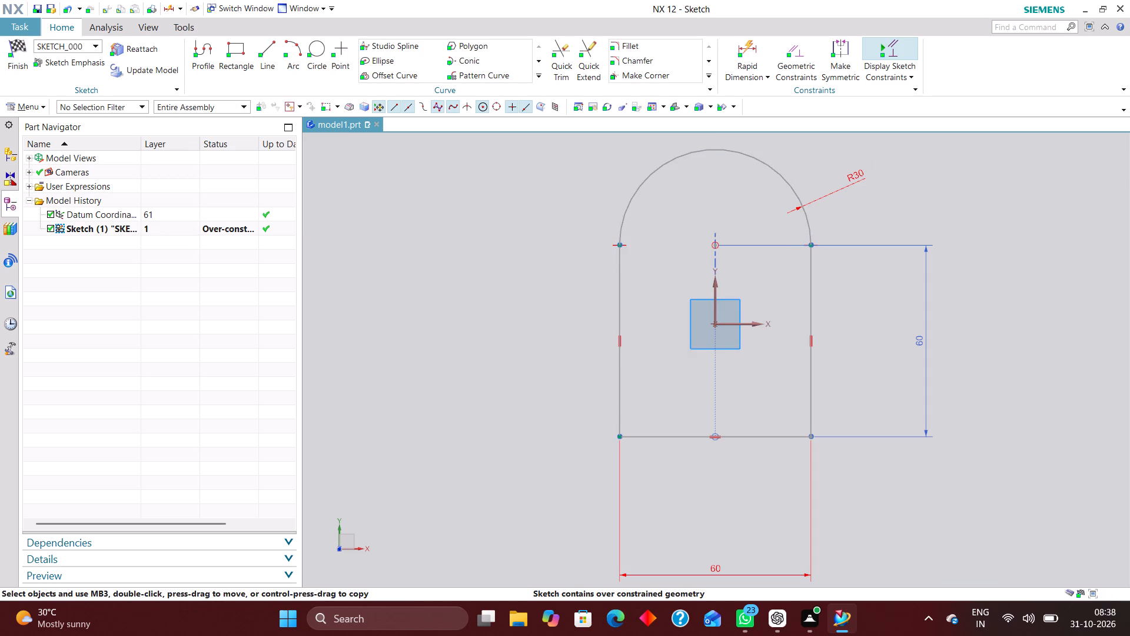
# Delete the radial dimension from the top arc.
pyautogui.moveTo(860, 171); pyautogui.dragTo(769, 172, button='right')
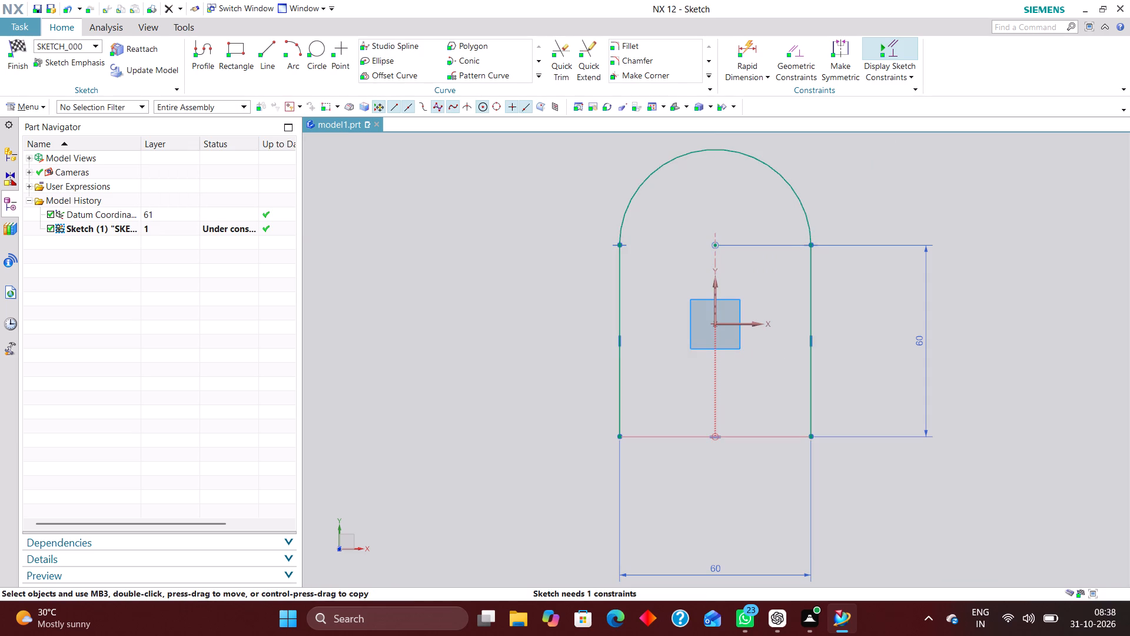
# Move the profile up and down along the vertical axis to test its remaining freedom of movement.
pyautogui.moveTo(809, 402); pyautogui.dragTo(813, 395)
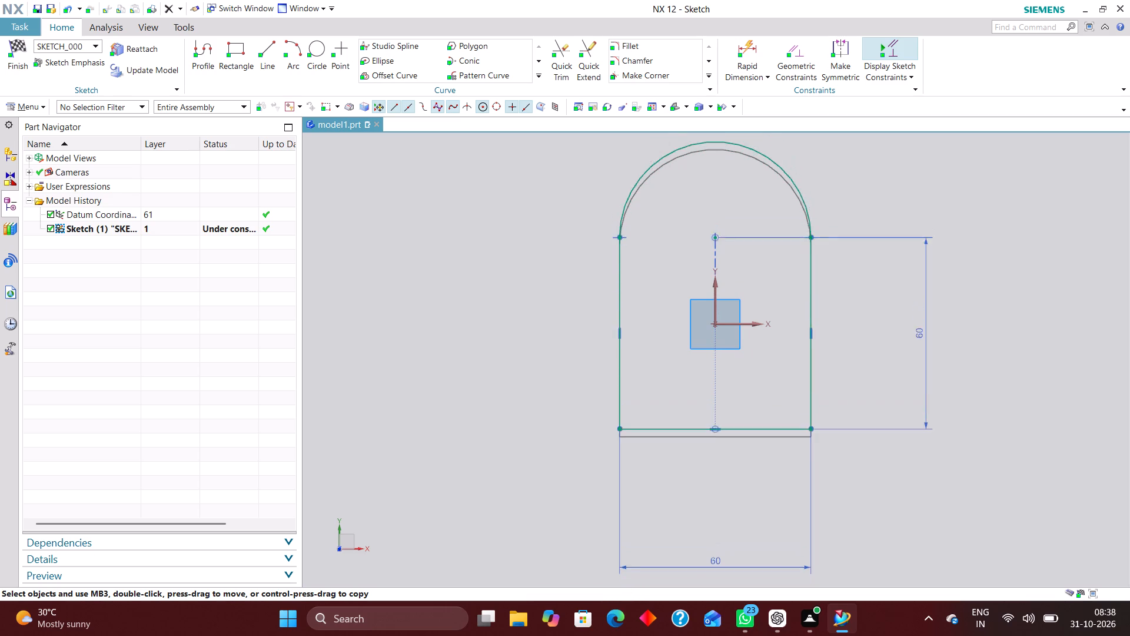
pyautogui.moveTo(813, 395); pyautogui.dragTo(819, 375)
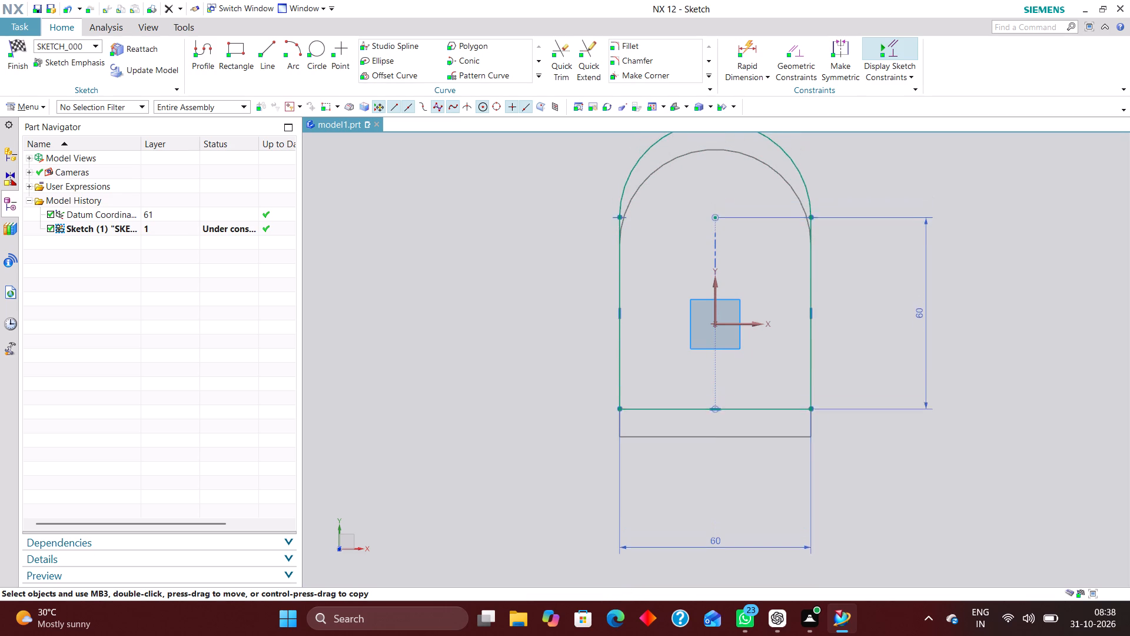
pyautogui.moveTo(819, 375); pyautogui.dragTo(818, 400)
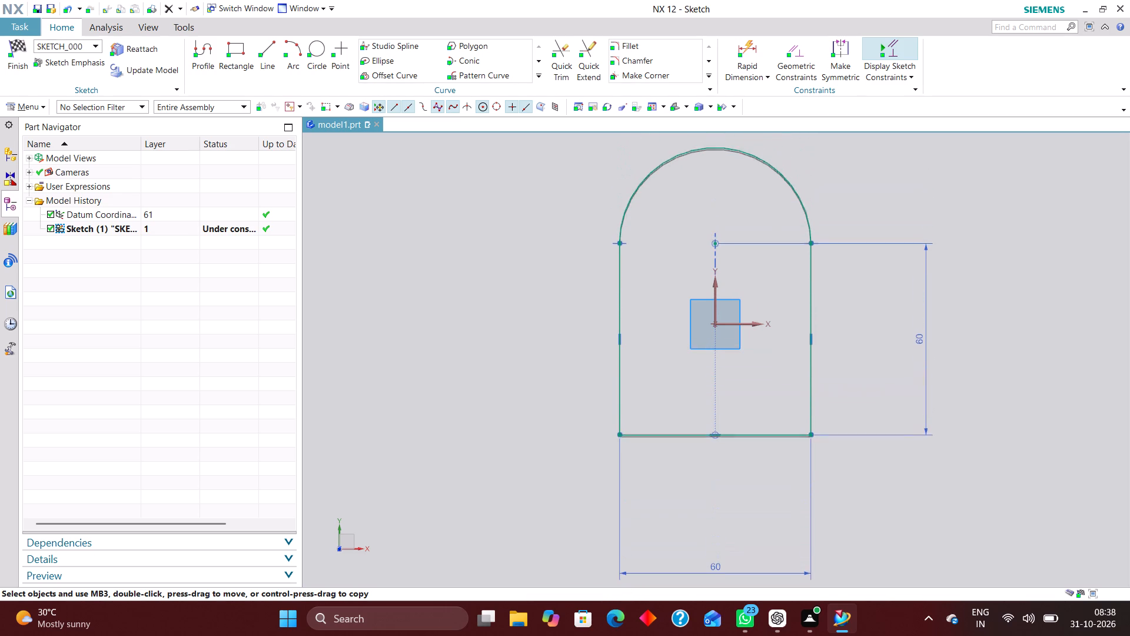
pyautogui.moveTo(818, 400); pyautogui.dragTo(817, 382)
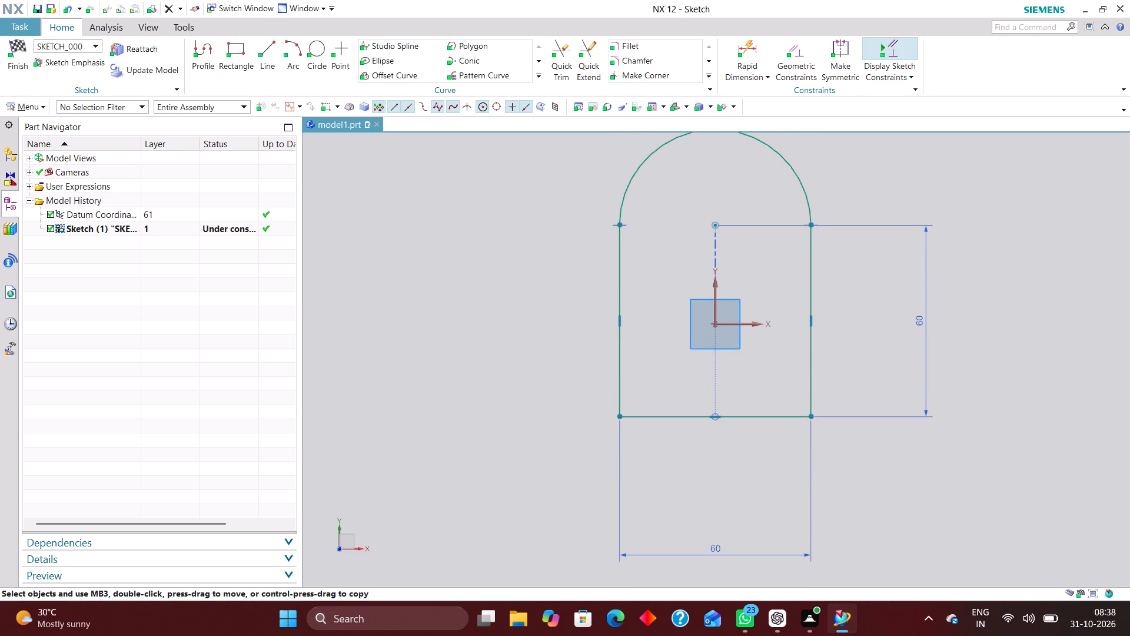
# Constrain the midpoint of the right vertical line to the sketch's horizontal X axis and finish the sketch.
pyautogui.click(800, 47)
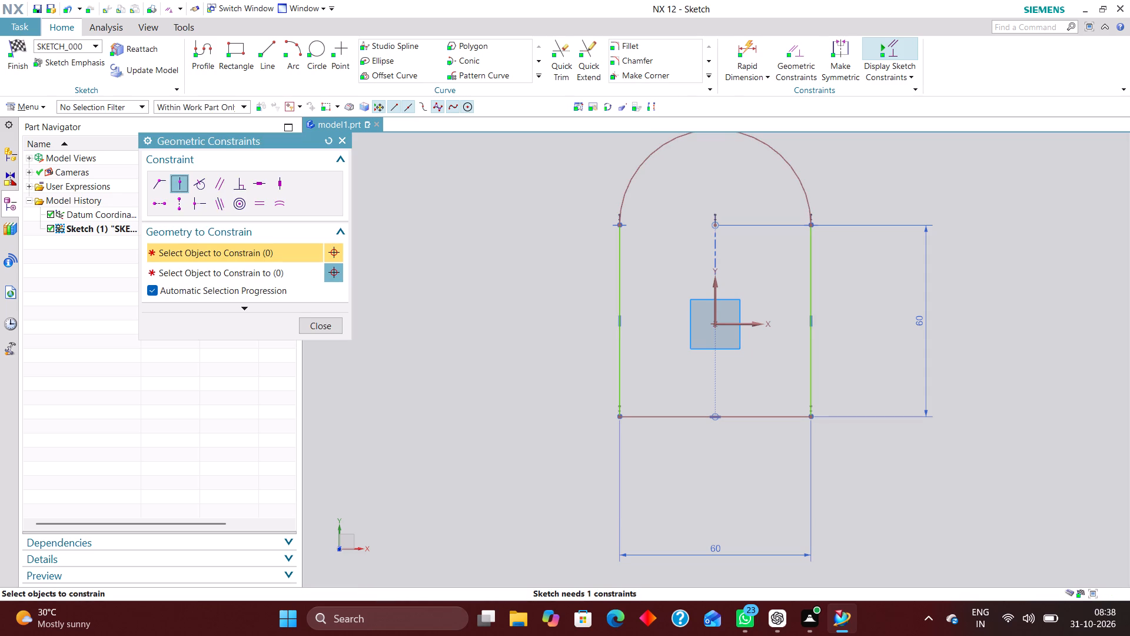
pyautogui.click(811, 319)
pyautogui.click(742, 326)
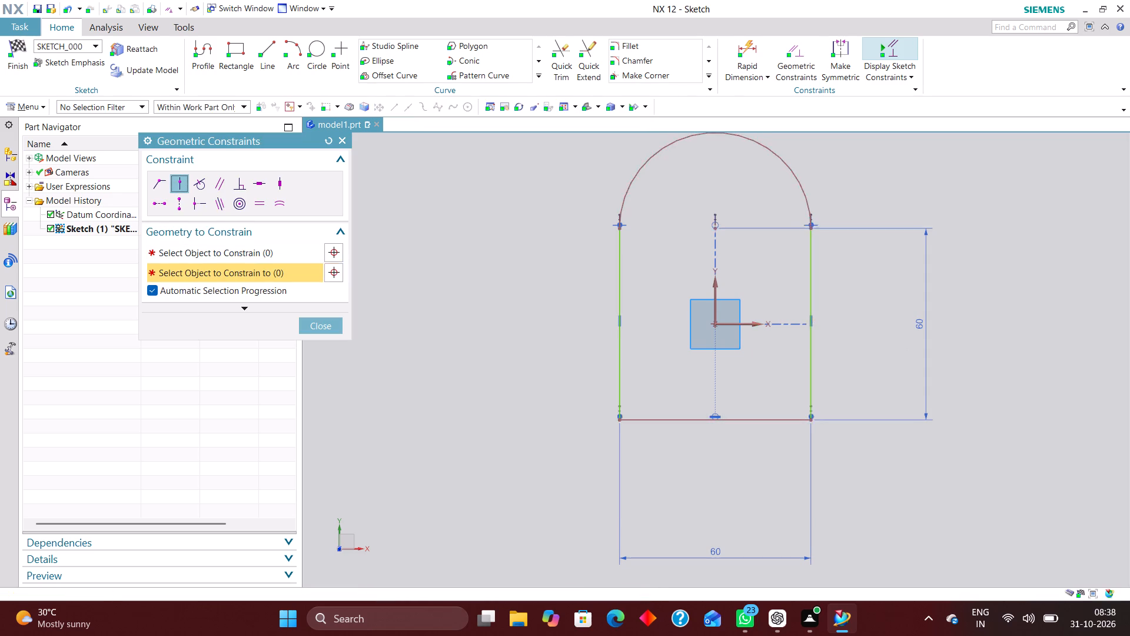
pyautogui.click(331, 332)
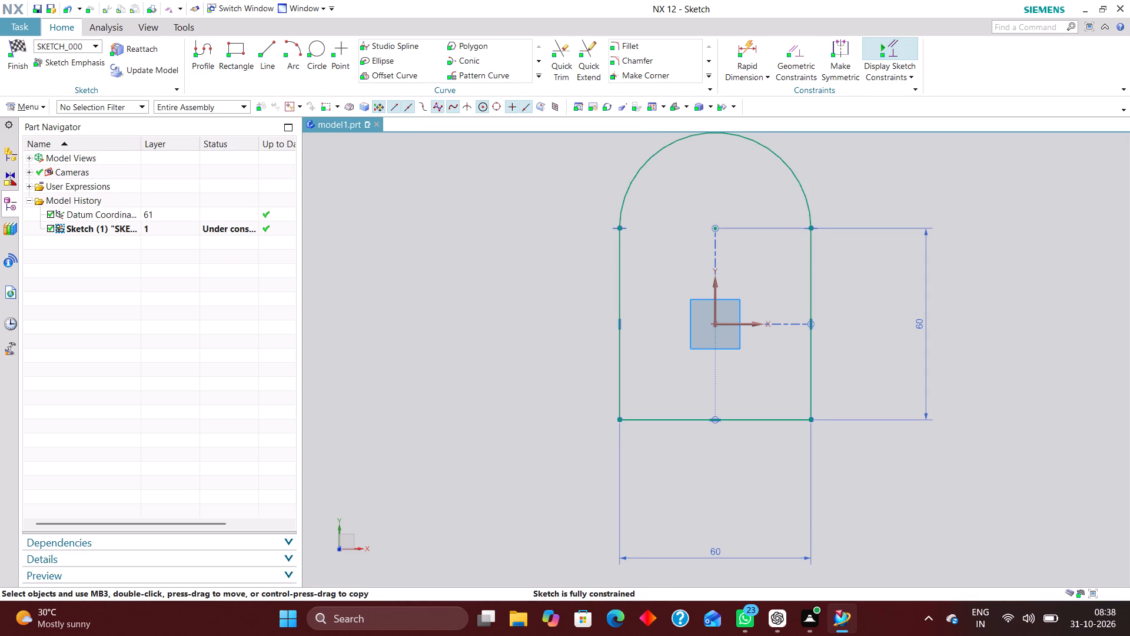
pyautogui.click(19, 45)
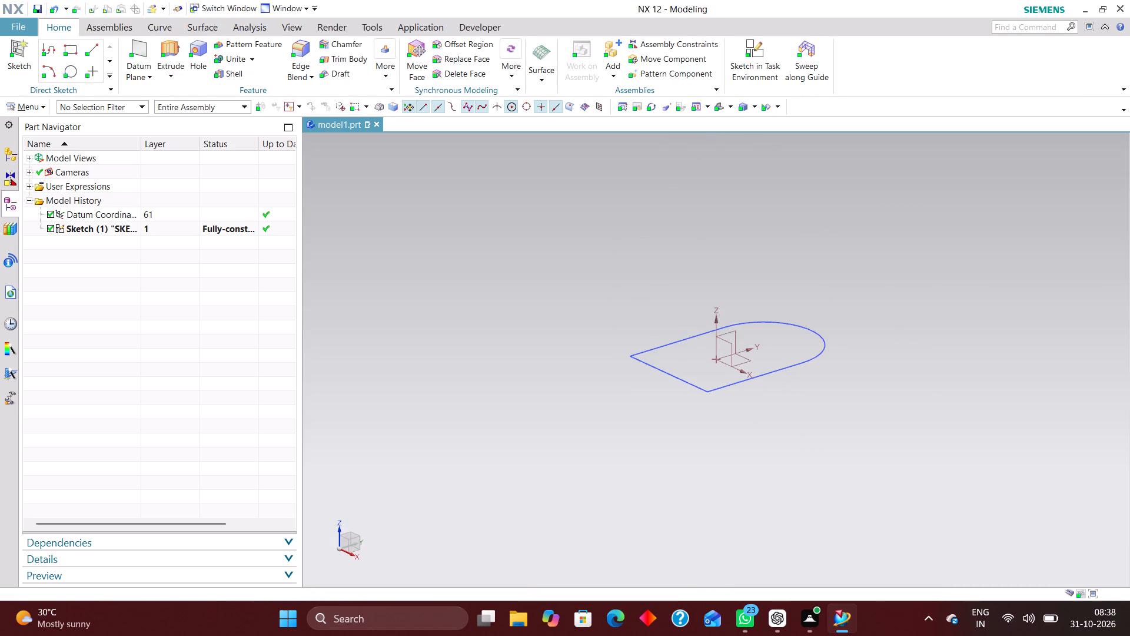
# Set up an Extrude of the arch-shaped profile with a start distance of 0 mm and an end distance of 45 mm.
pyautogui.click(167, 43)
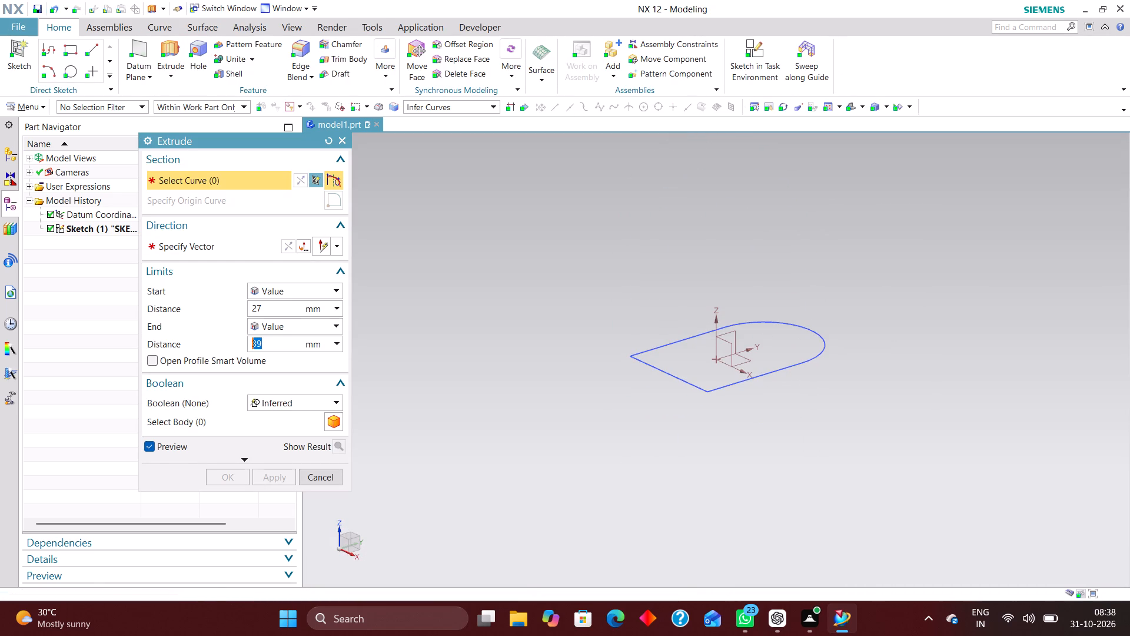
pyautogui.click(722, 390)
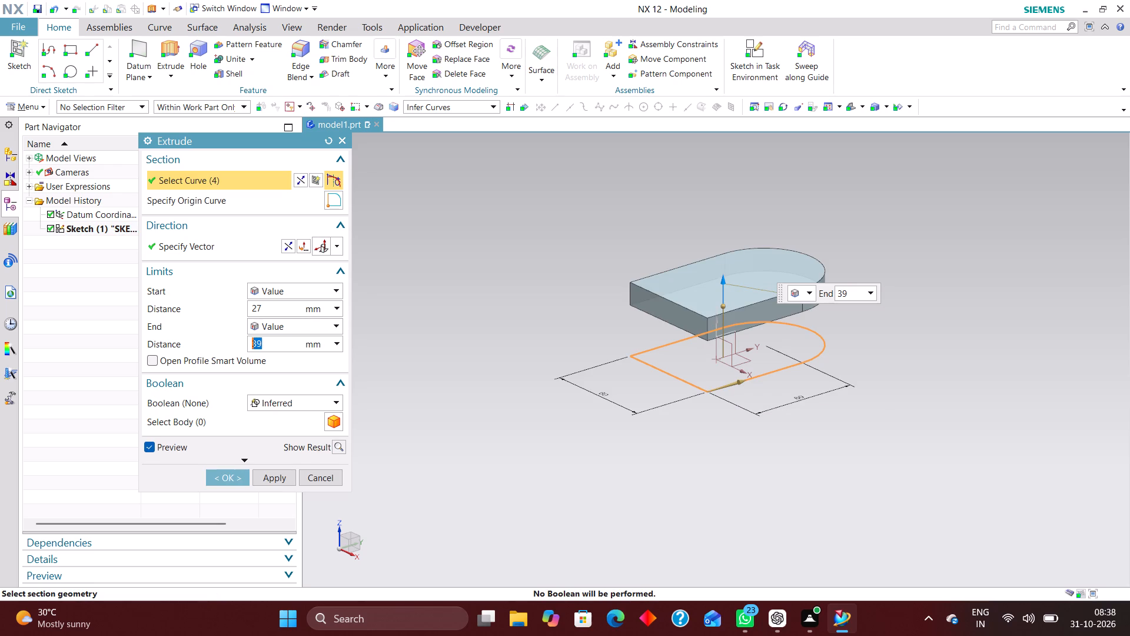
pyautogui.moveTo(267, 306); pyautogui.dragTo(225, 307)
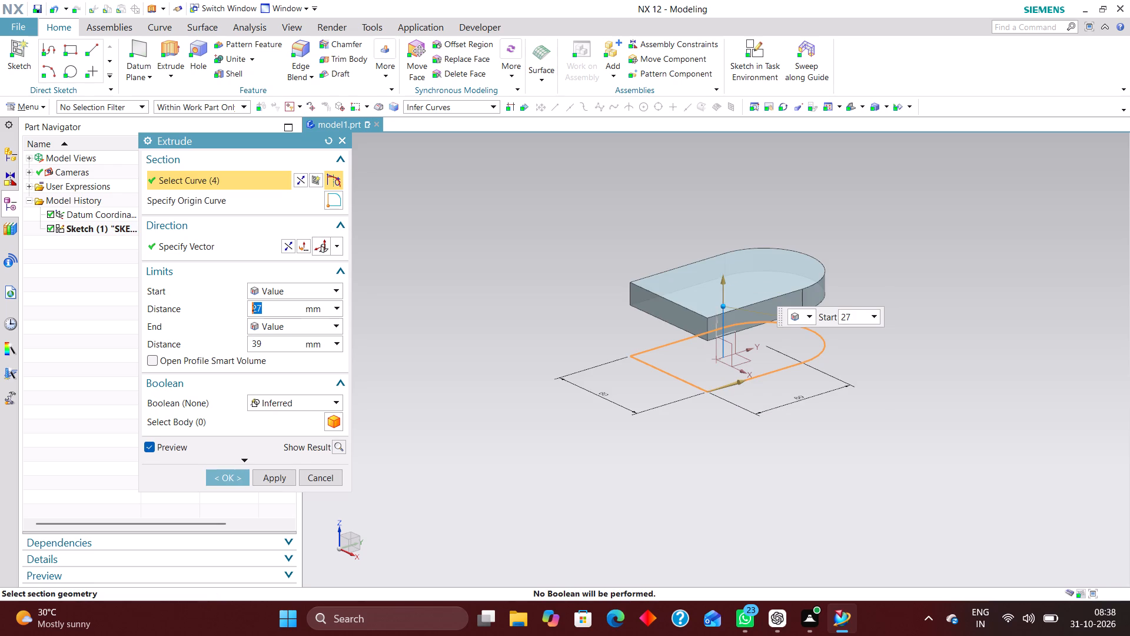
pyautogui.press('0')
pyautogui.press('Return')
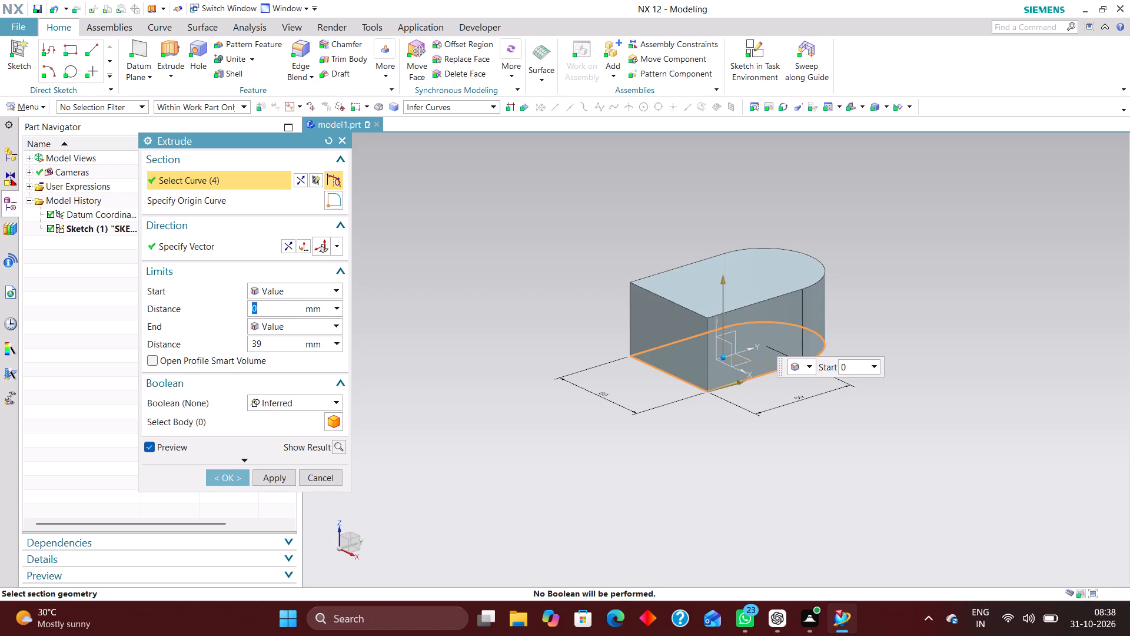
pyautogui.moveTo(271, 343); pyautogui.dragTo(225, 336)
pyautogui.write('45')
pyautogui.press('Return')
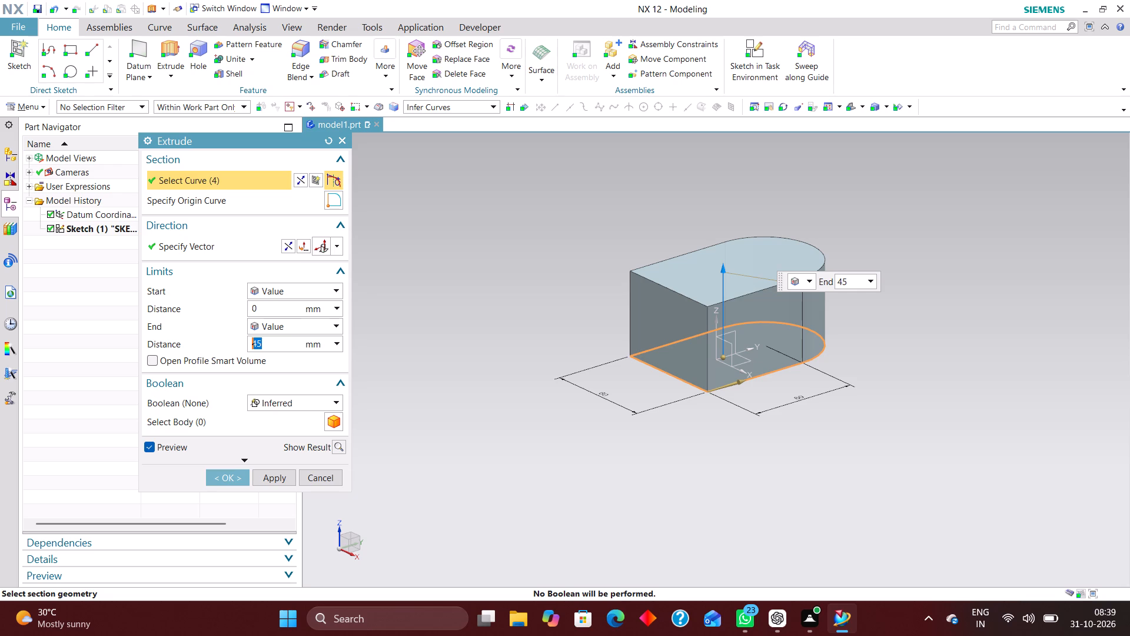
# Switch the extrusion limits to Symmetric Value with a distance of 45/2 mm and create the body.
pyautogui.click(306, 293)
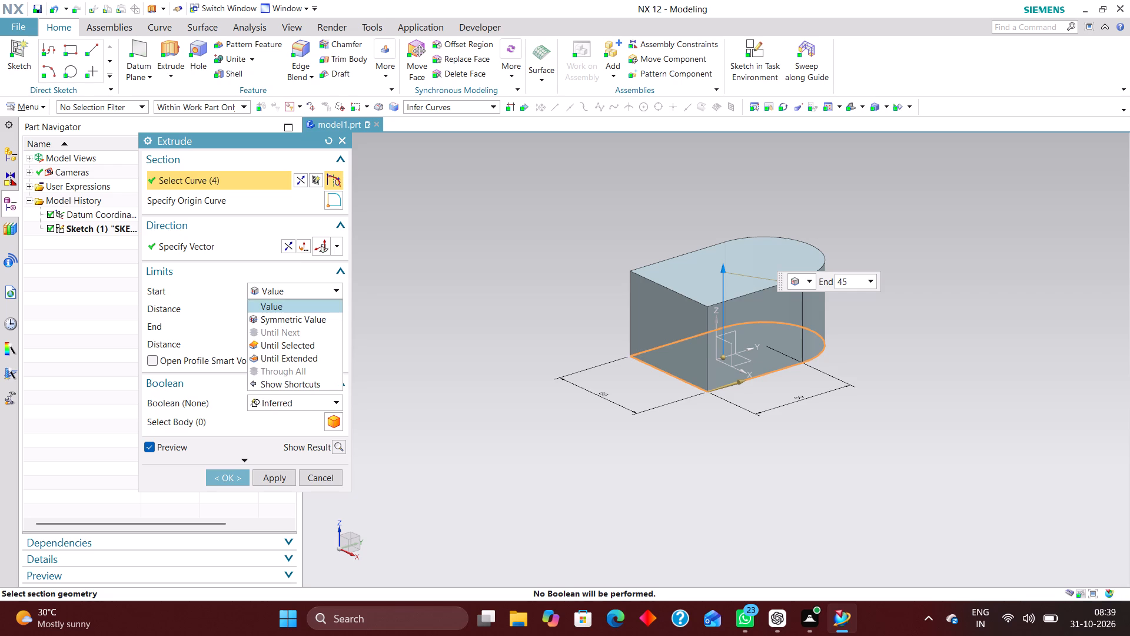
pyautogui.click(303, 316)
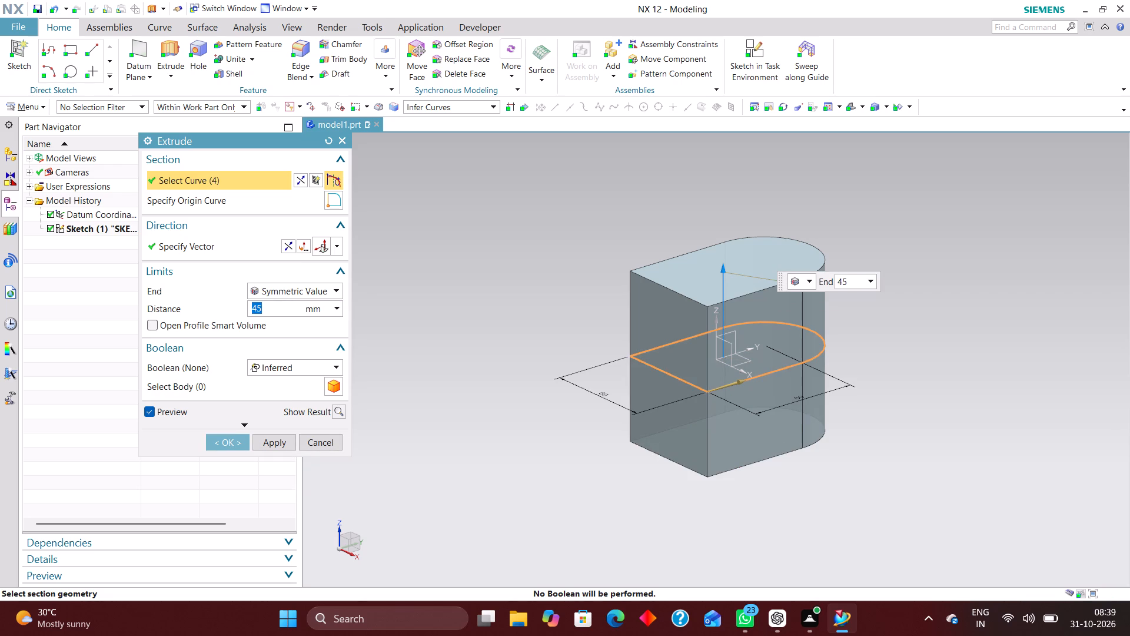
pyautogui.write('45/2')
pyautogui.press('Return')
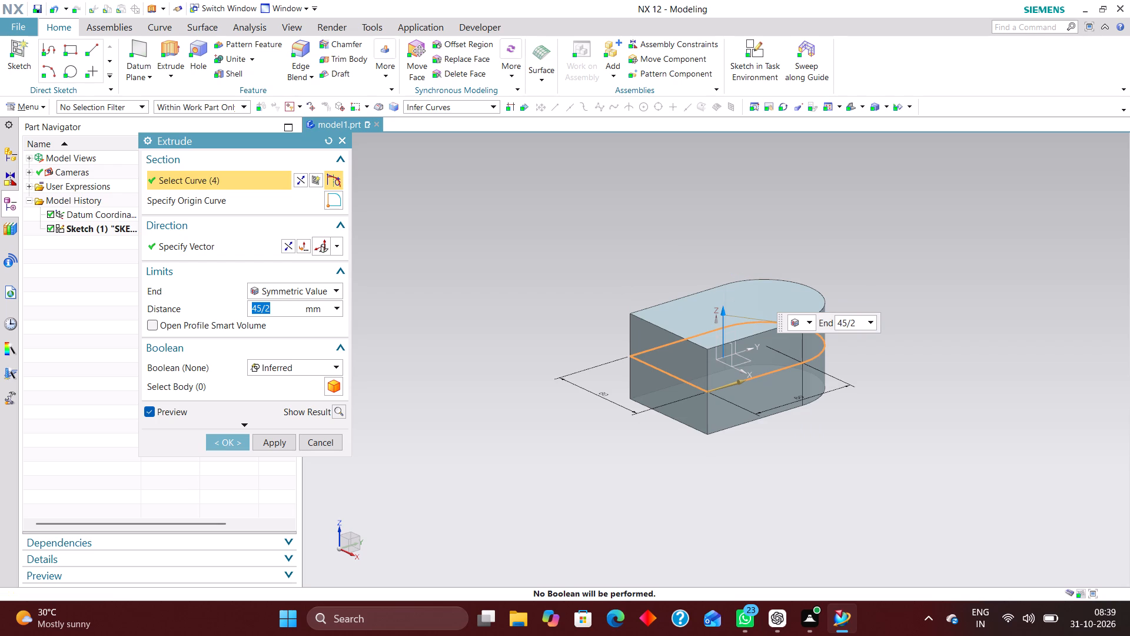
pyautogui.click(222, 444)
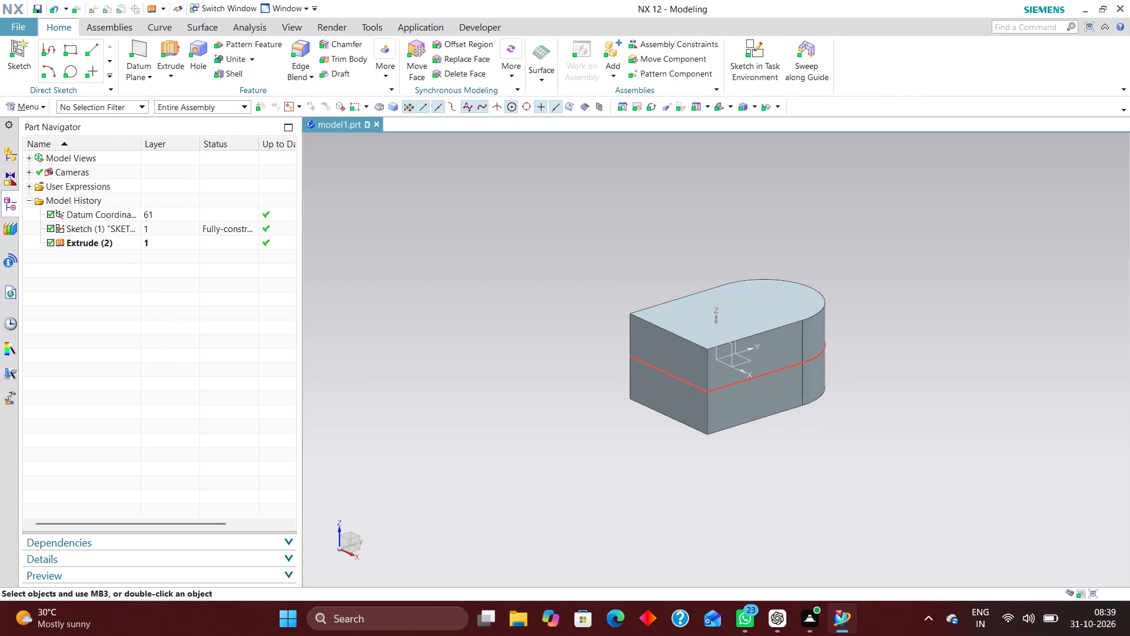
# Hide the arch-shaped profile sketch on the extruded body.
pyautogui.moveTo(659, 370); pyautogui.dragTo(664, 450, button='right')
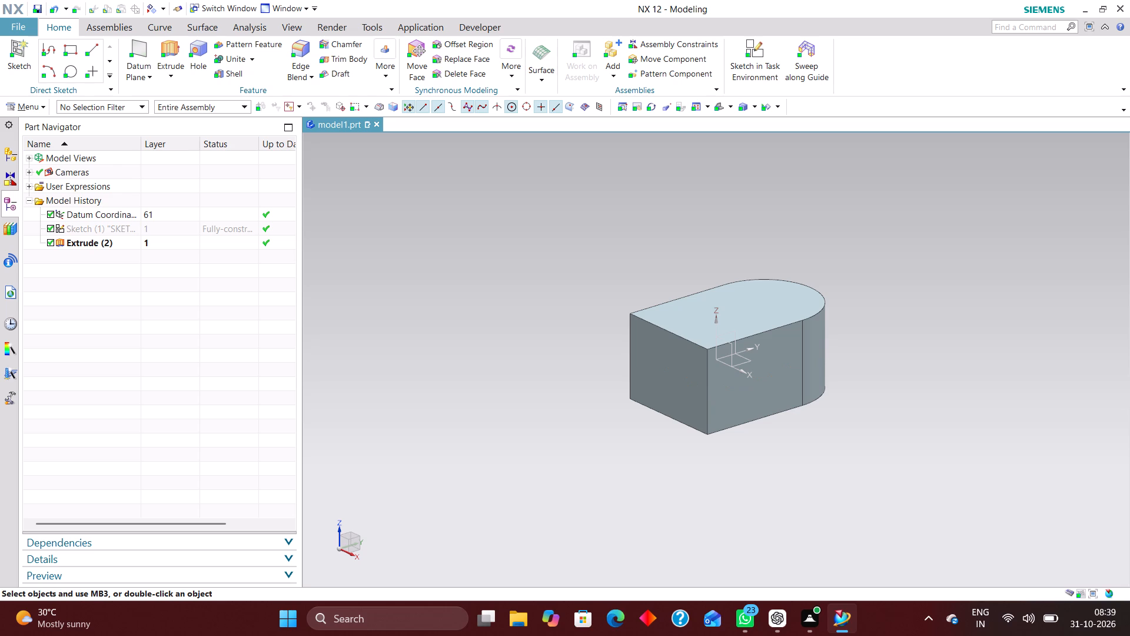
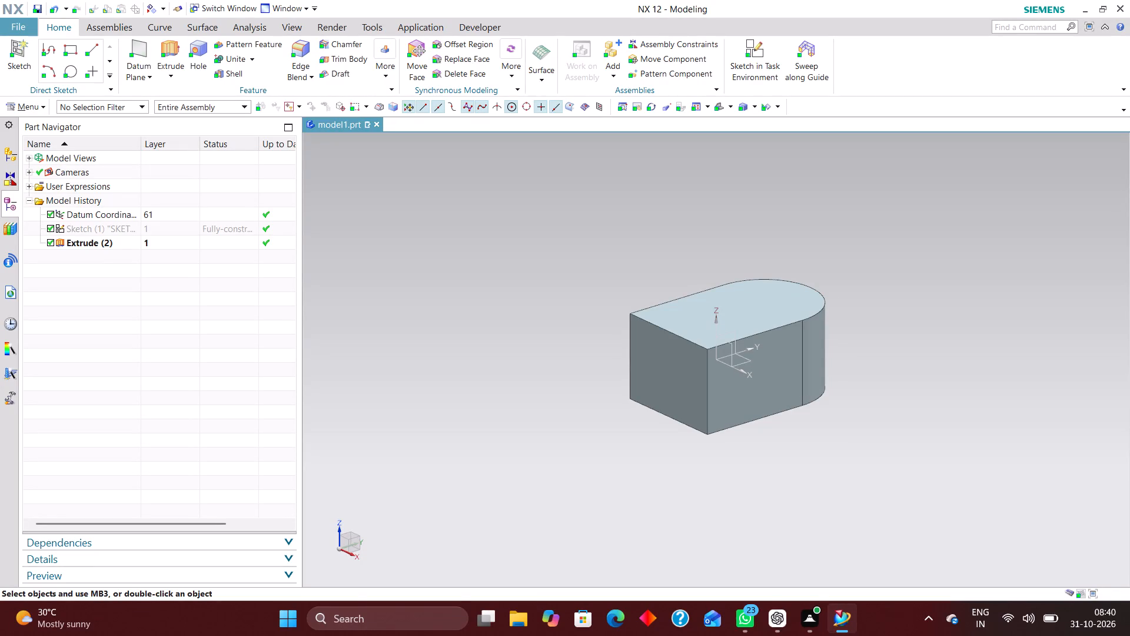
# Create a new sketch in the task environment on the XY plane through the middle of the extruded body.
pyautogui.click(755, 61)
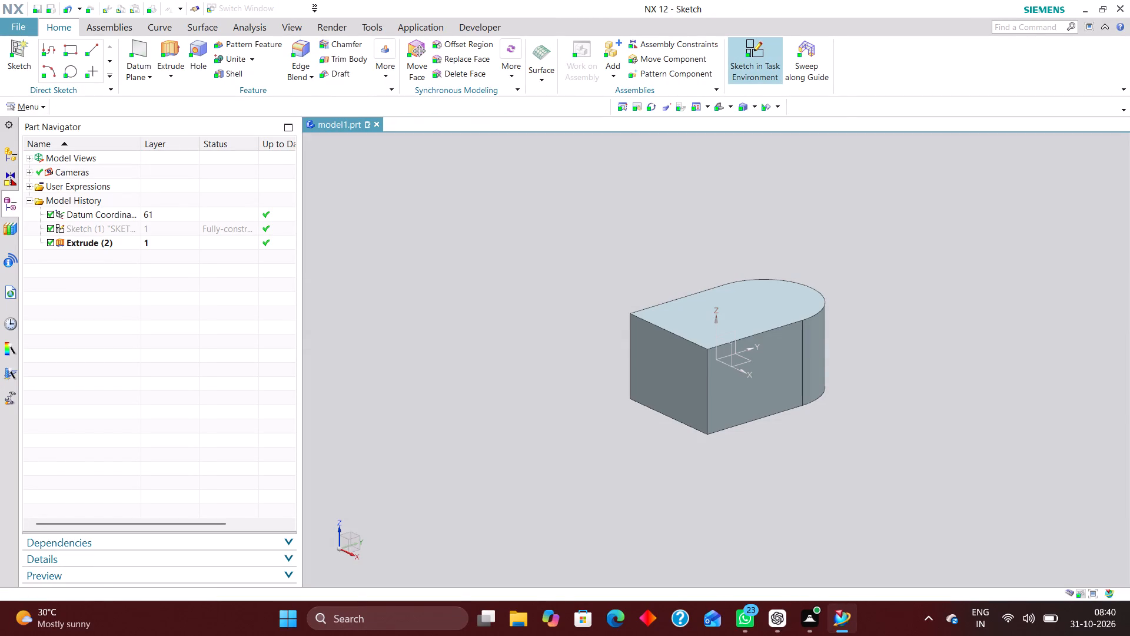
pyautogui.click(744, 363)
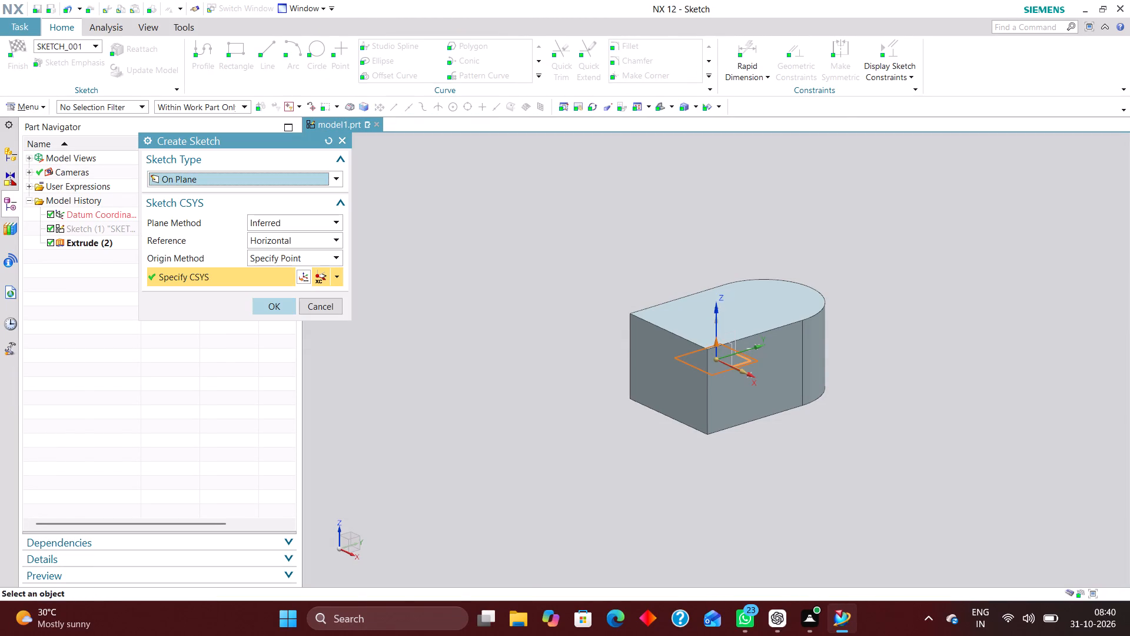
pyautogui.click(269, 306)
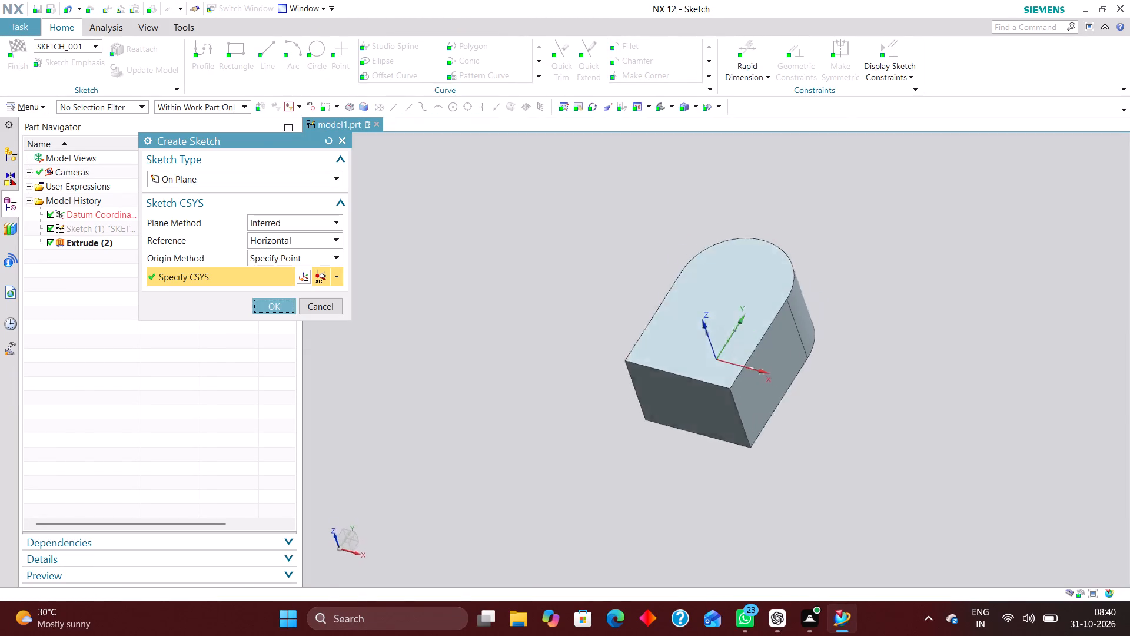
pyautogui.scroll(-2, 476, 418)
pyautogui.scroll(2, 559, 323)
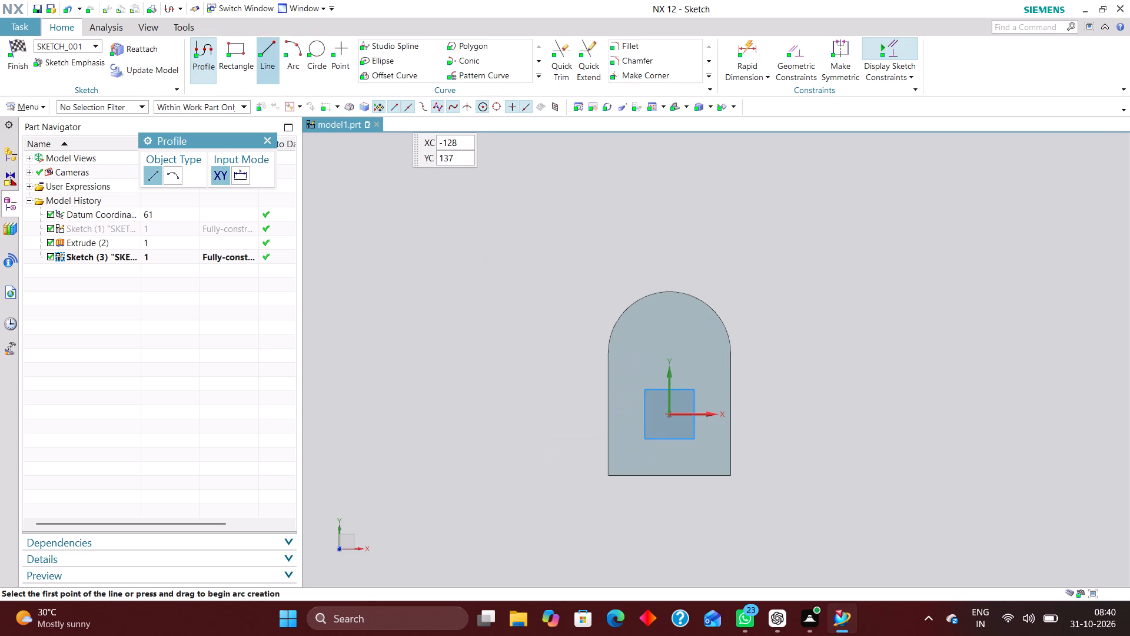
# Sketch an open U shape over the arched end: two vertical lines about 74 mm long joined at their lower ends by a horizontal line about 77 mm long.
pyautogui.click(269, 45)
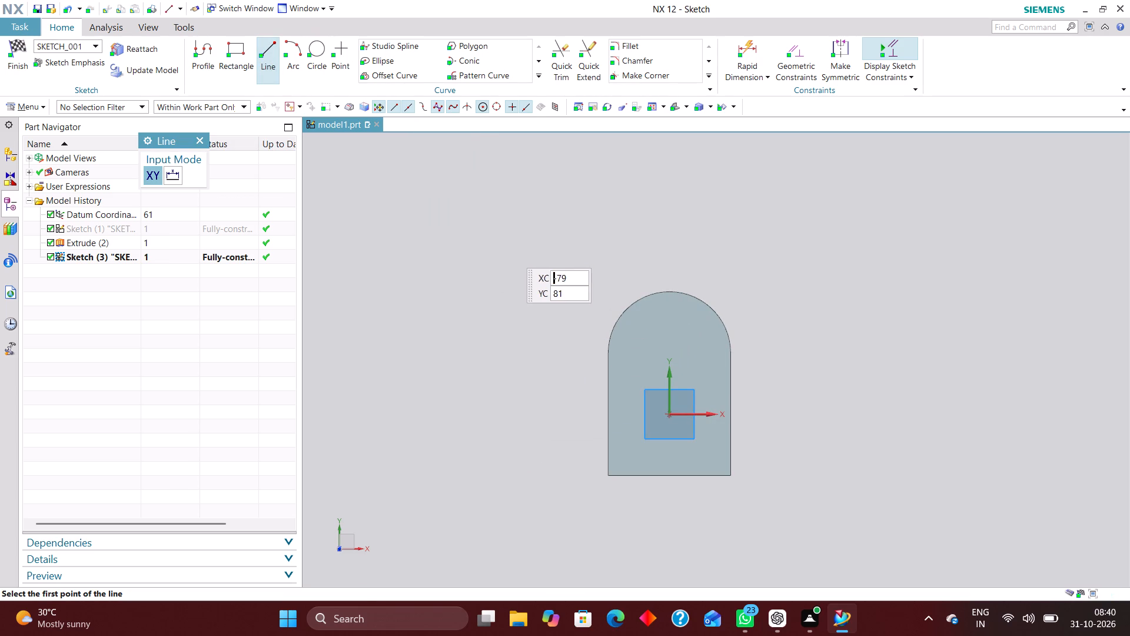
pyautogui.scroll(-1, 544, 367)
pyautogui.scroll(1, 591, 276)
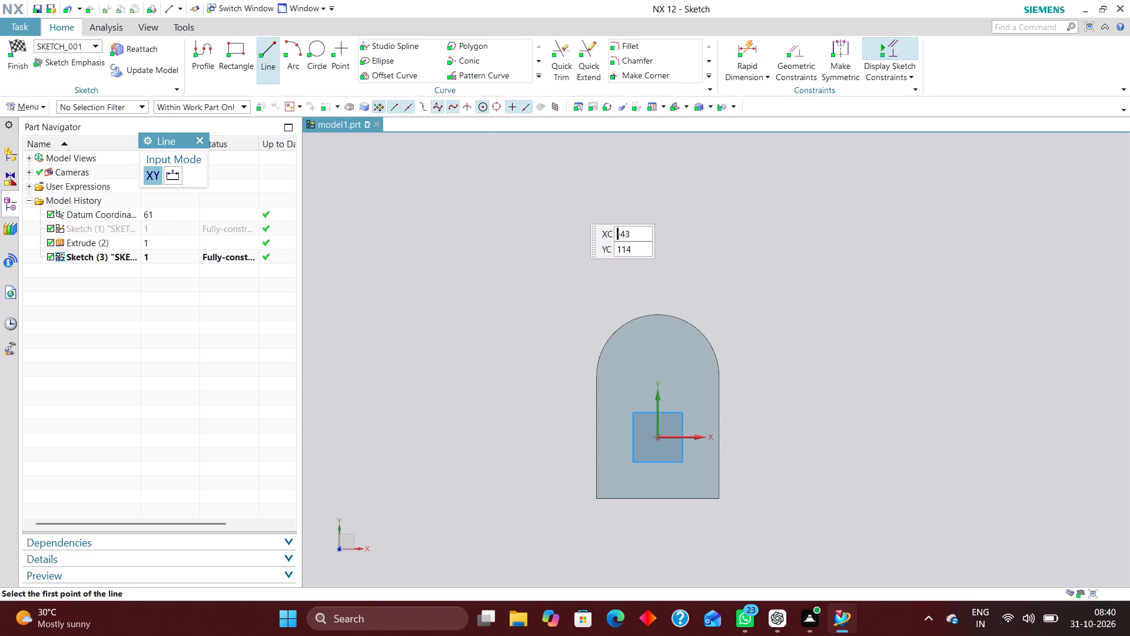
pyautogui.click(582, 190)
pyautogui.click(581, 340)
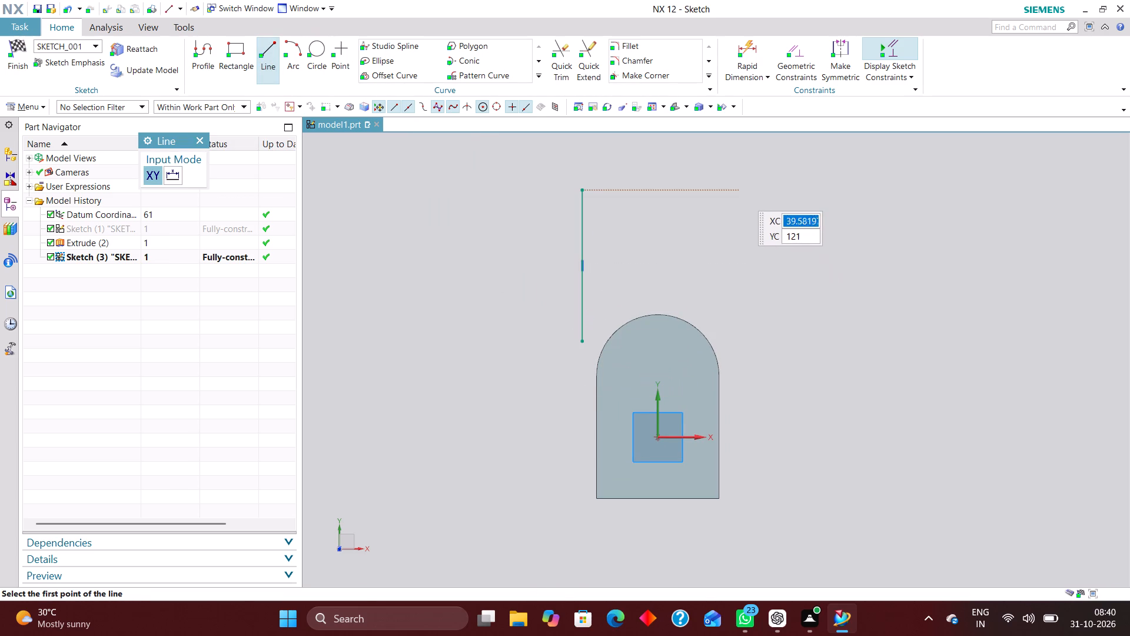
pyautogui.click(740, 186)
pyautogui.click(737, 341)
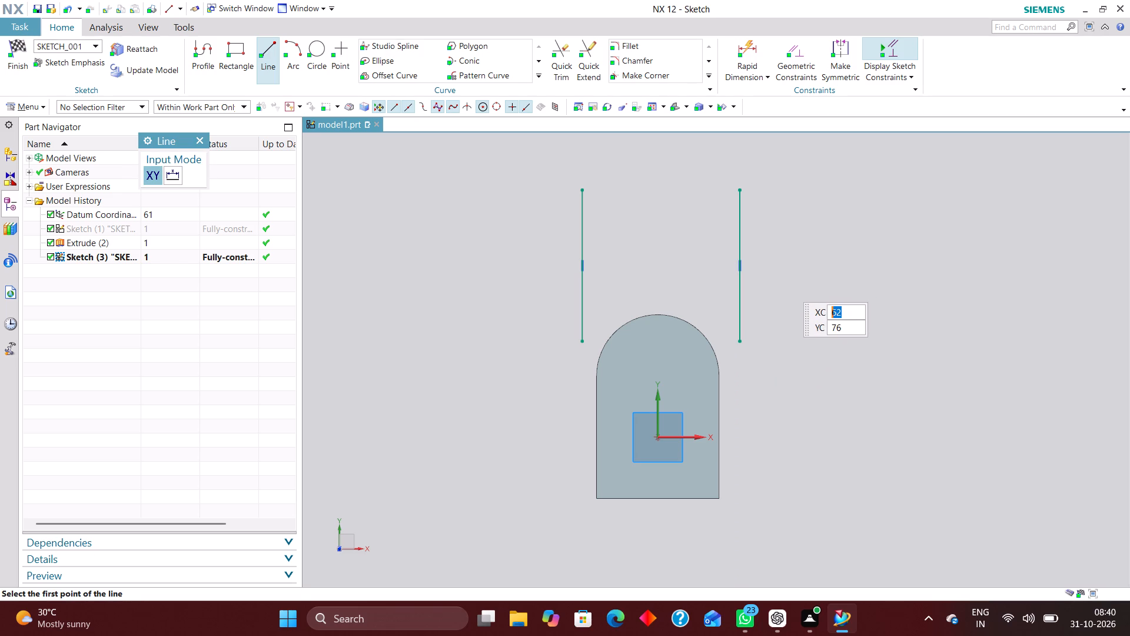
pyautogui.click(581, 339)
pyautogui.click(739, 343)
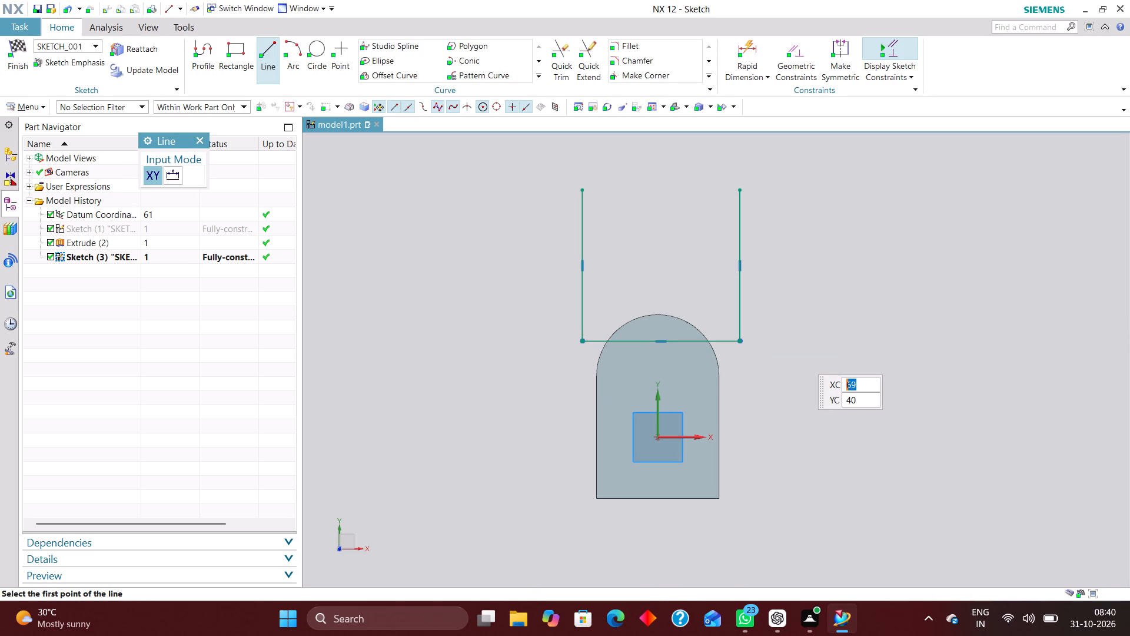
# Constrain the midpoint of the U shape's horizontal line onto the sketch's vertical Y axis.
pyautogui.click(795, 51)
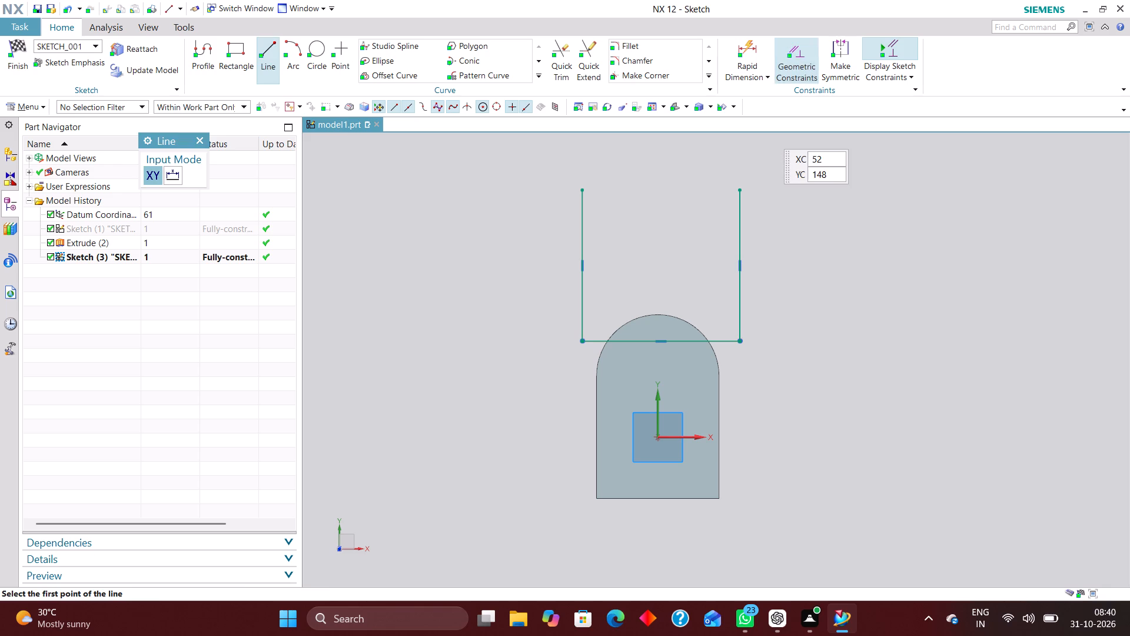
pyautogui.click(661, 340)
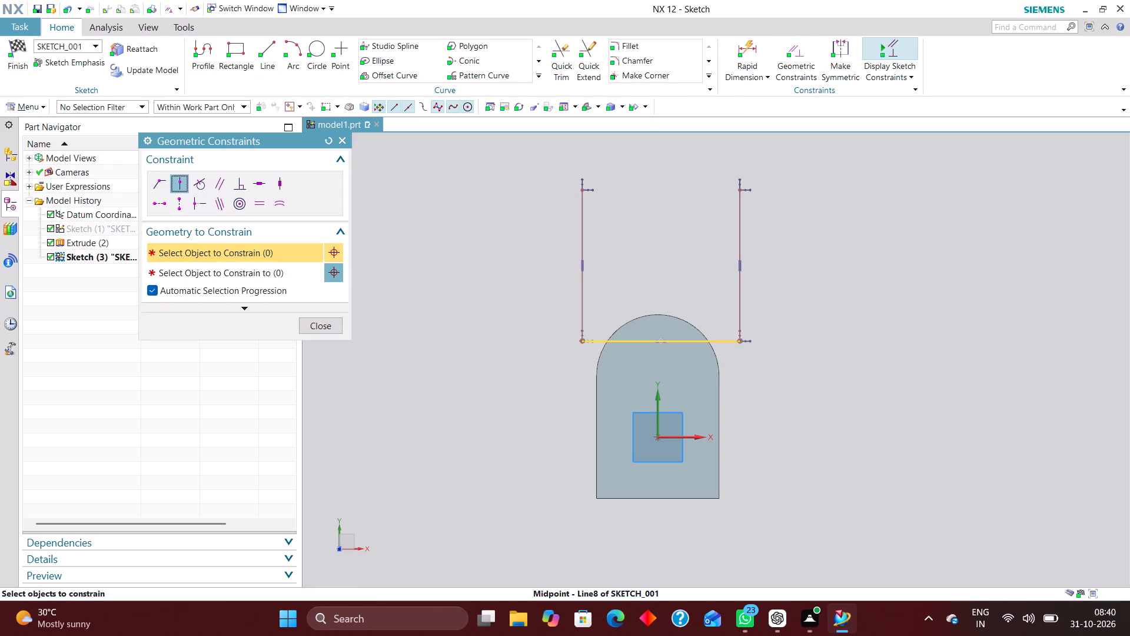
pyautogui.click(654, 408)
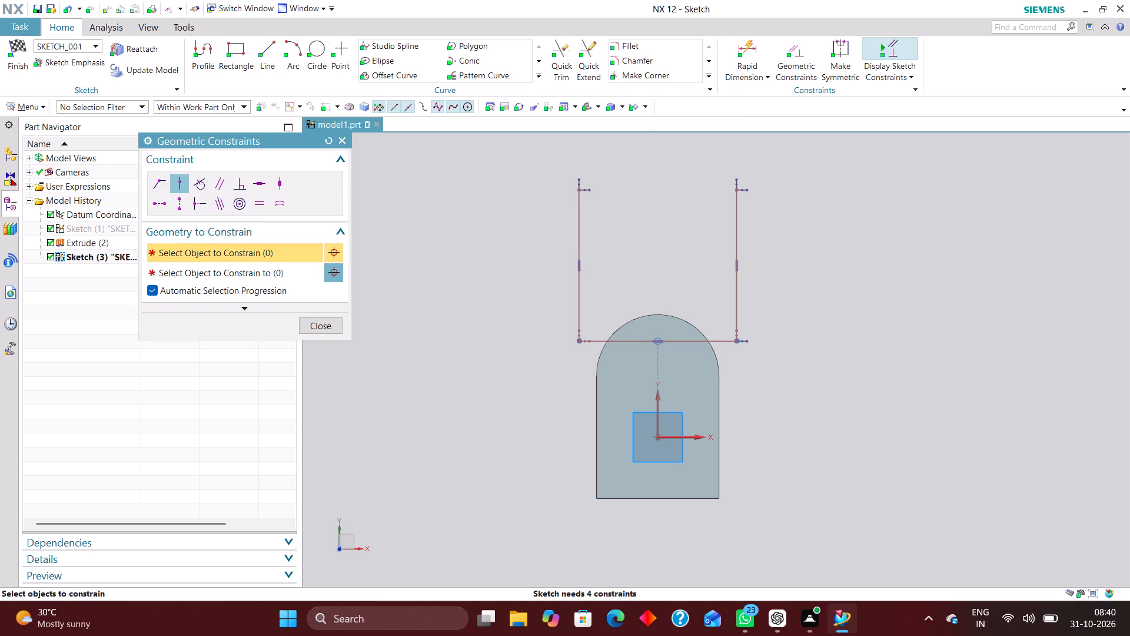
# Dimension the distance between the two vertical lines with the Inferred method and set it to 60 mm.
pyautogui.click(748, 41)
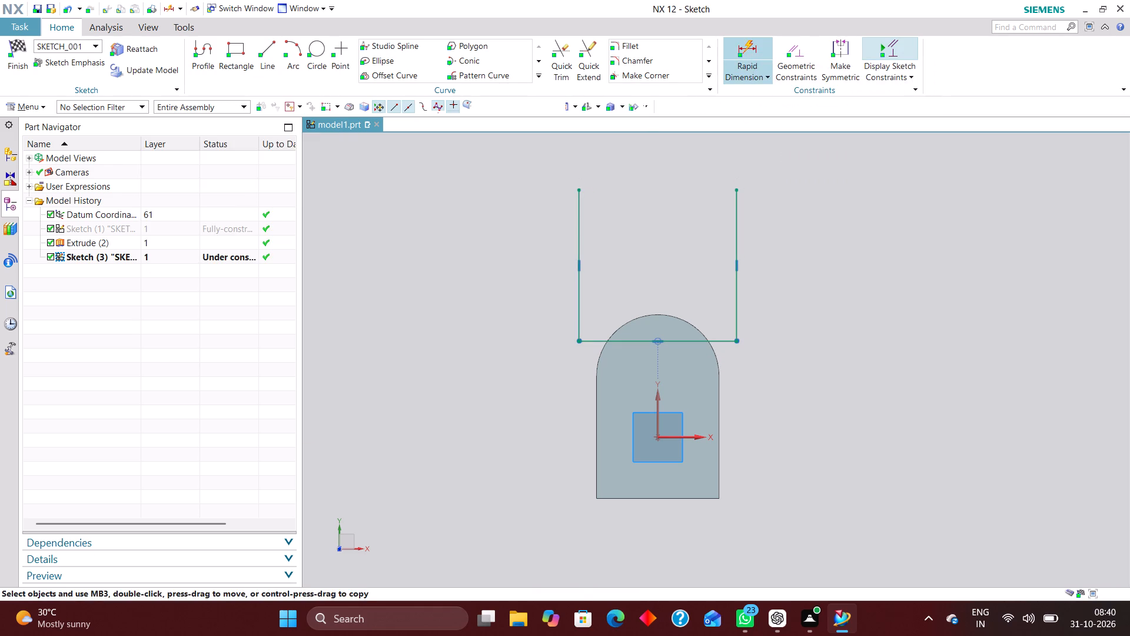
pyautogui.click(317, 291)
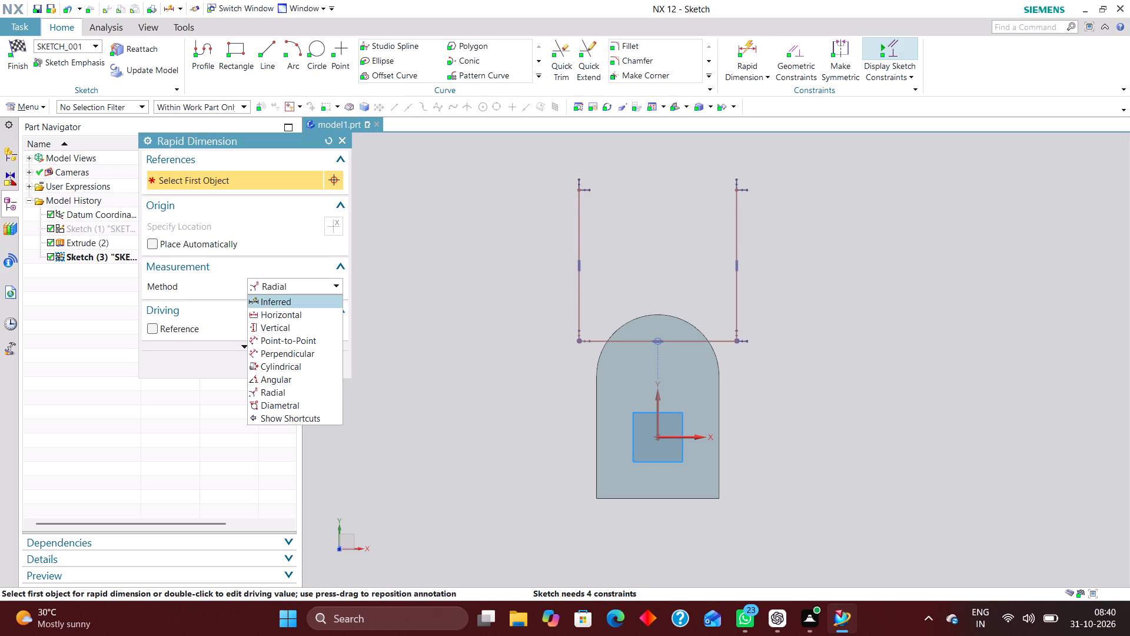
pyautogui.click(317, 298)
pyautogui.click(577, 312)
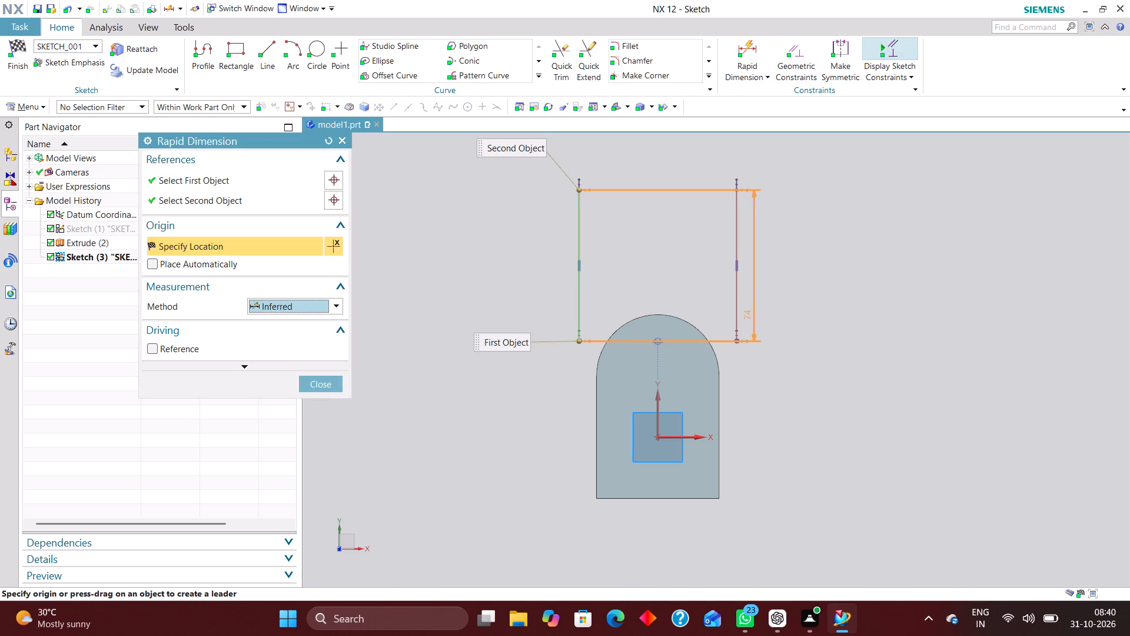
pyautogui.click(739, 314)
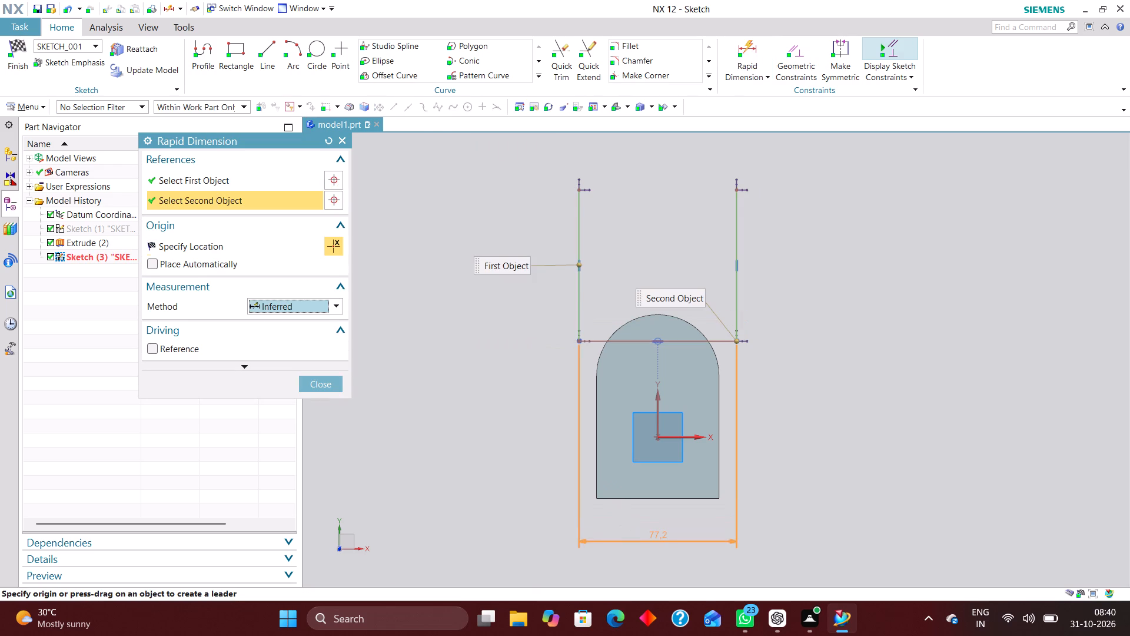
pyautogui.click(649, 535)
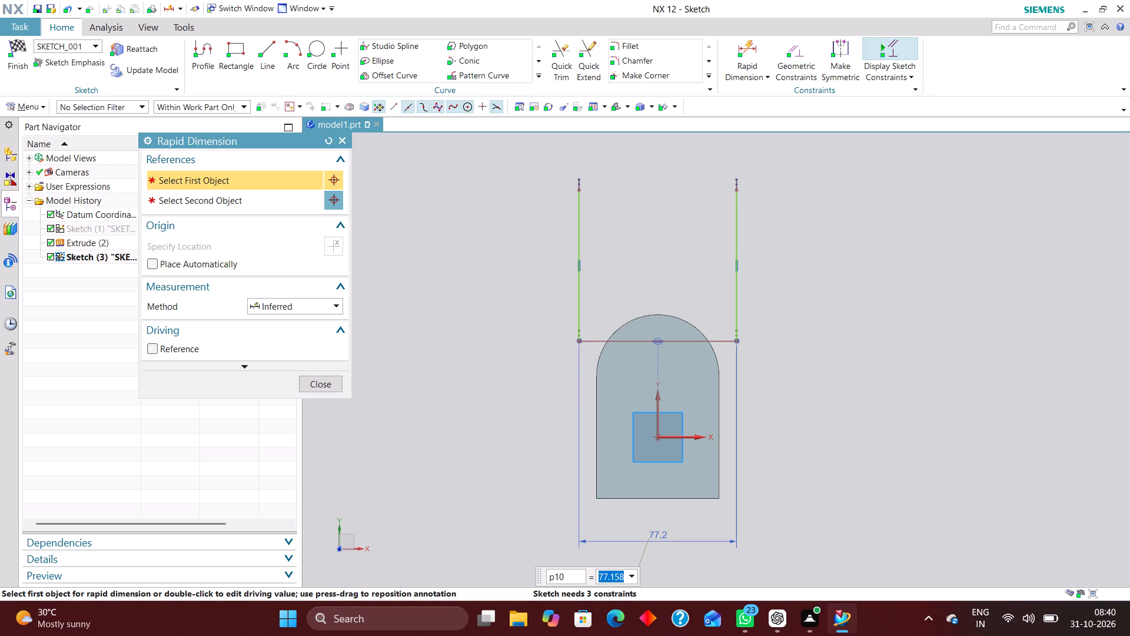
pyautogui.write('60')
pyautogui.press('Return')
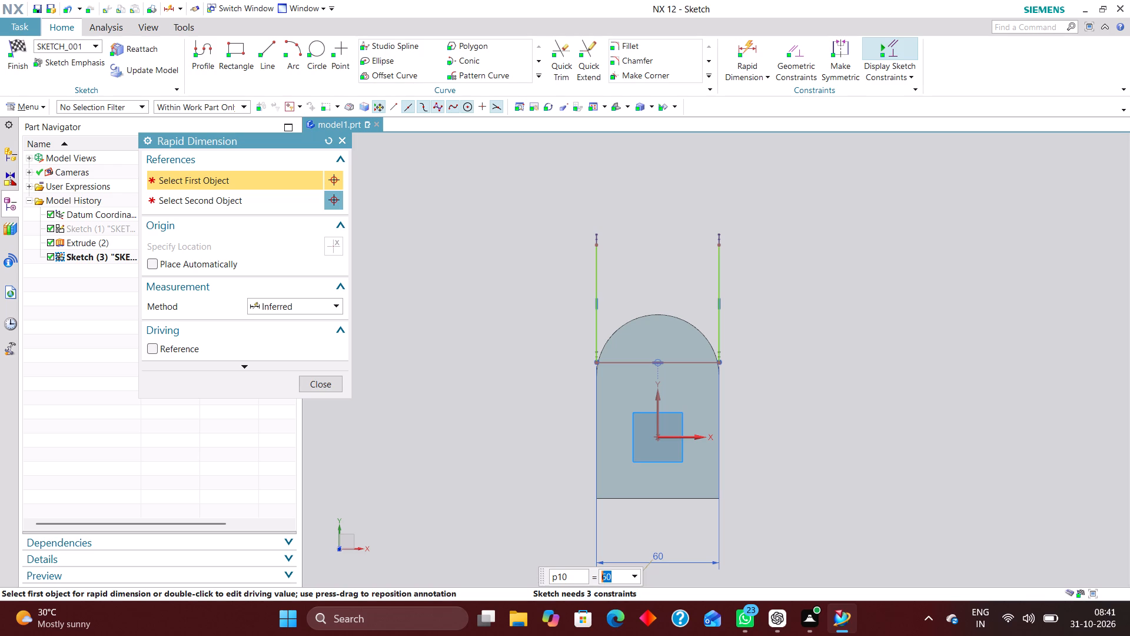
pyautogui.click(327, 379)
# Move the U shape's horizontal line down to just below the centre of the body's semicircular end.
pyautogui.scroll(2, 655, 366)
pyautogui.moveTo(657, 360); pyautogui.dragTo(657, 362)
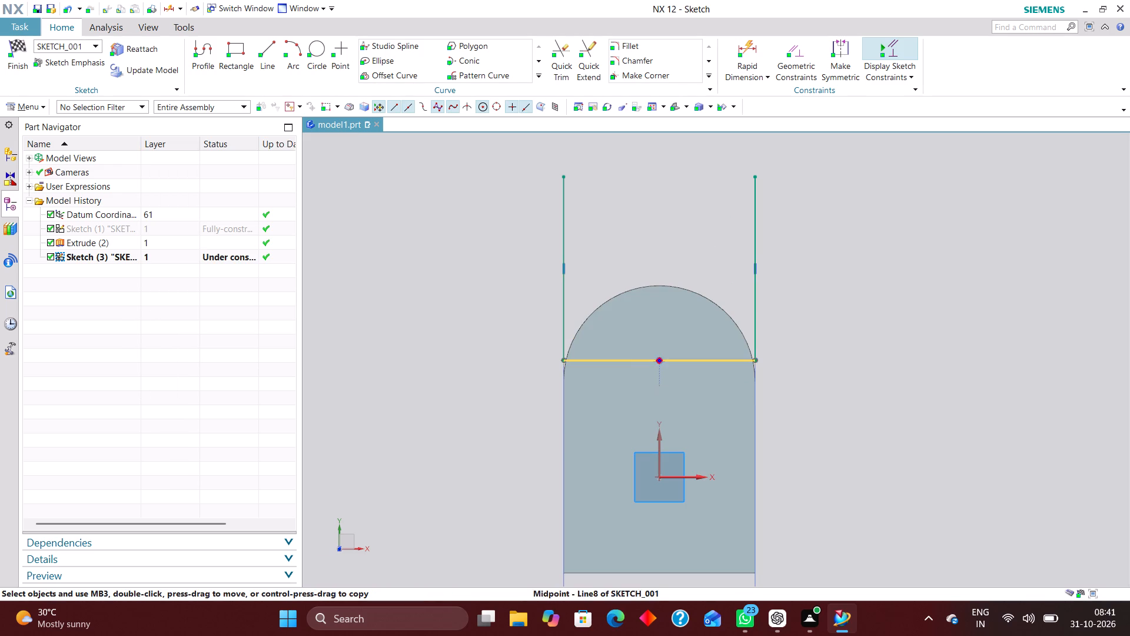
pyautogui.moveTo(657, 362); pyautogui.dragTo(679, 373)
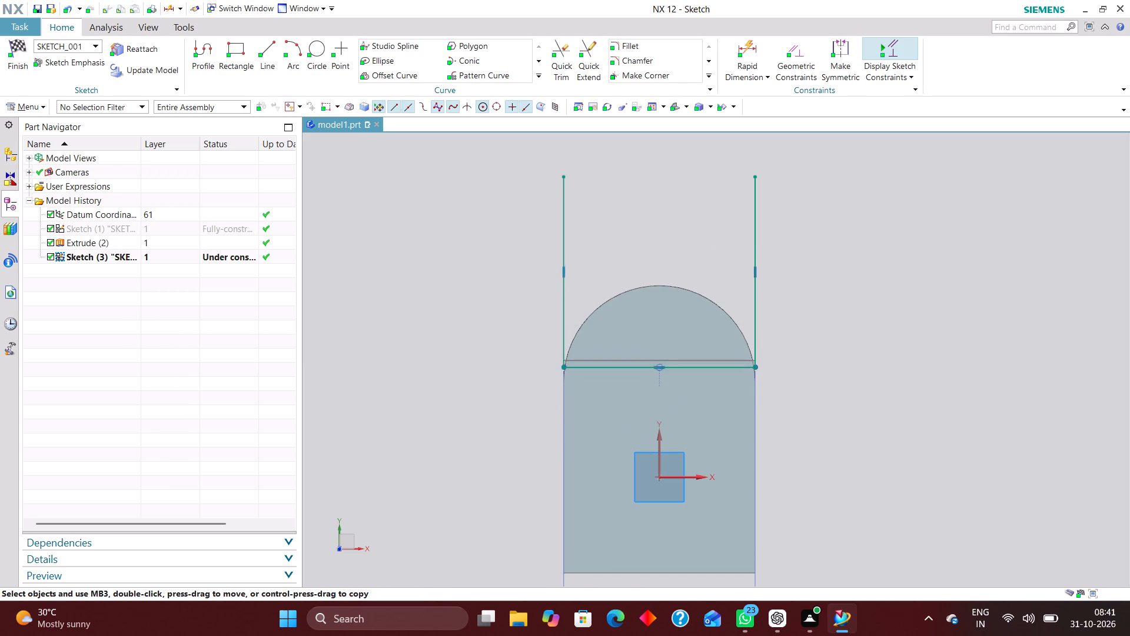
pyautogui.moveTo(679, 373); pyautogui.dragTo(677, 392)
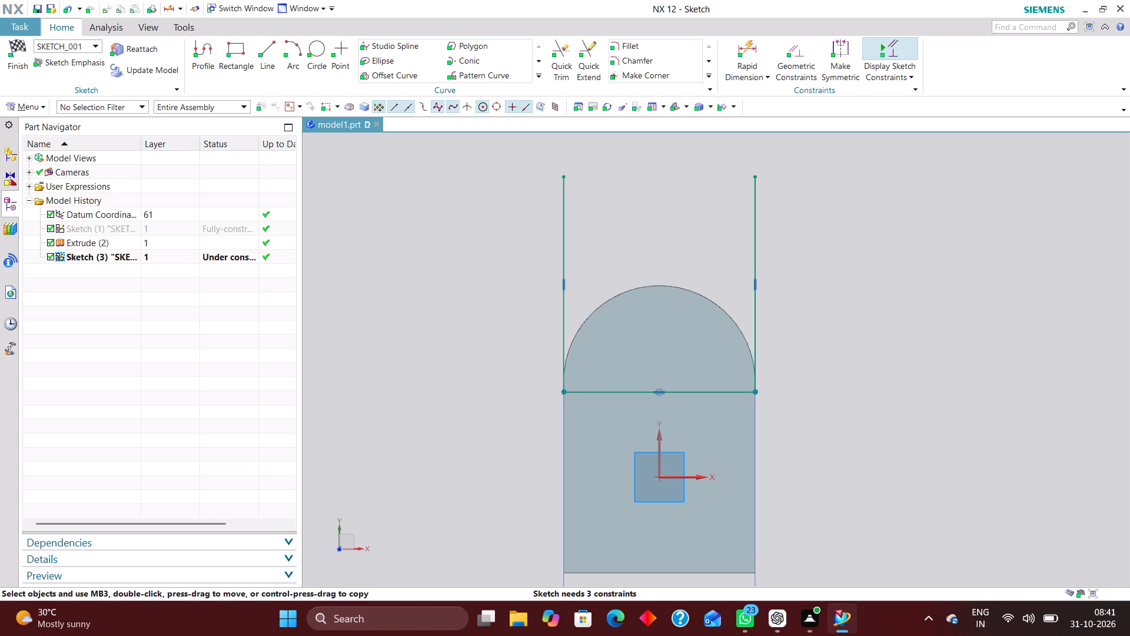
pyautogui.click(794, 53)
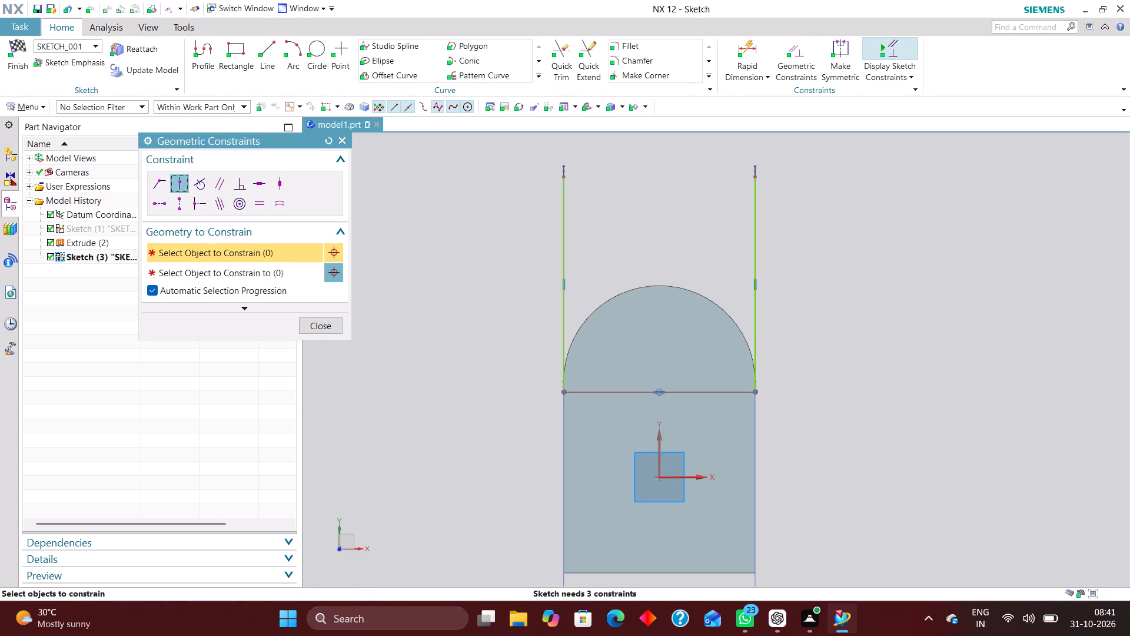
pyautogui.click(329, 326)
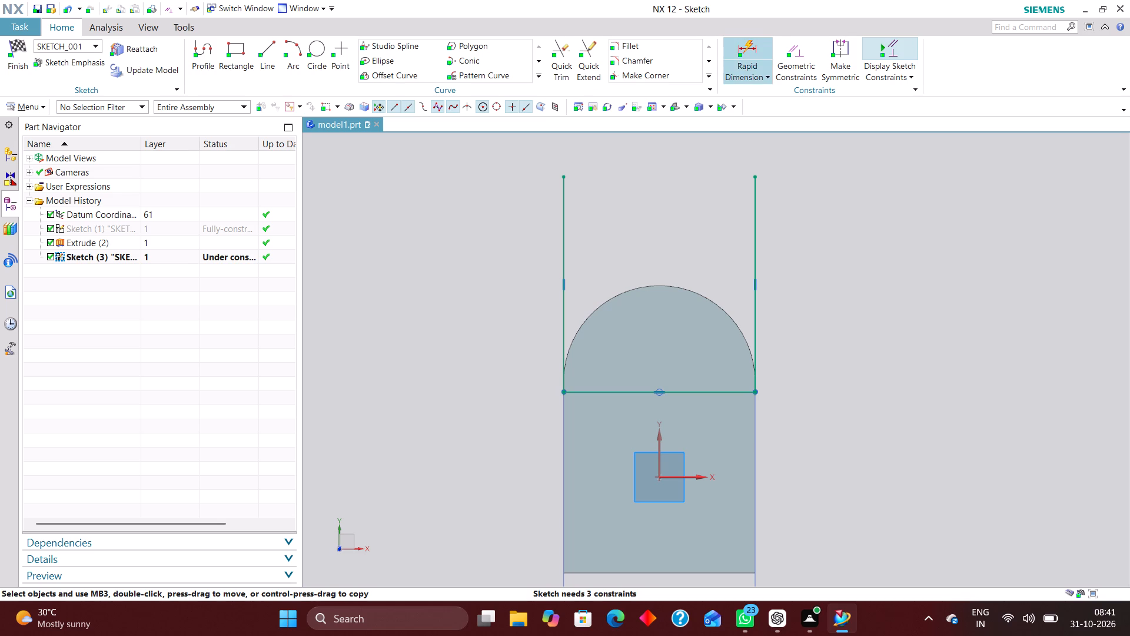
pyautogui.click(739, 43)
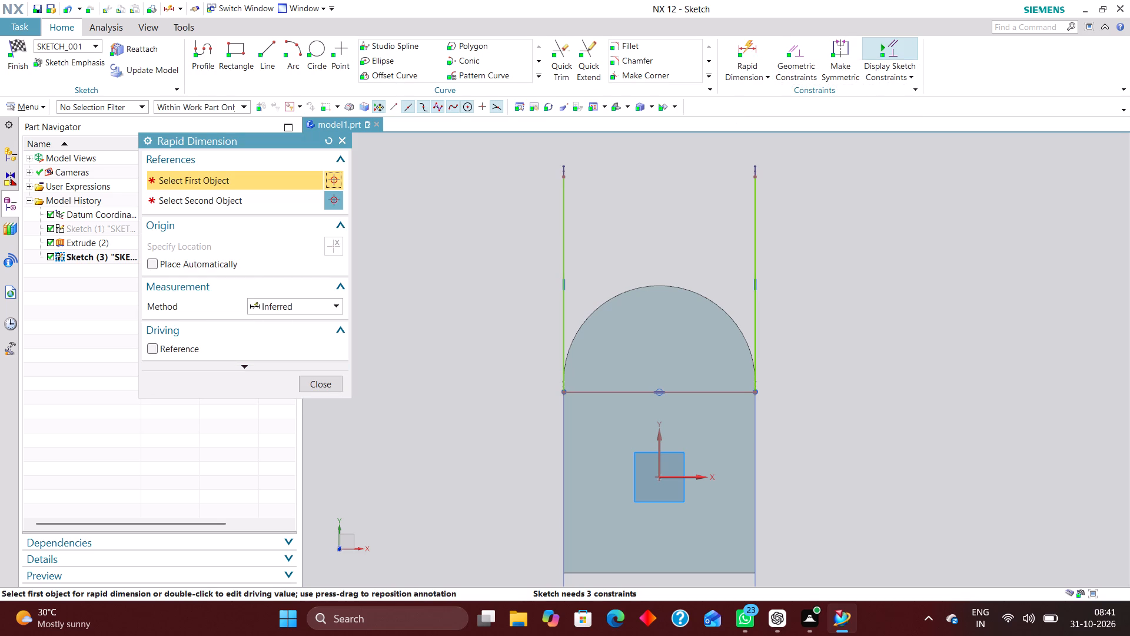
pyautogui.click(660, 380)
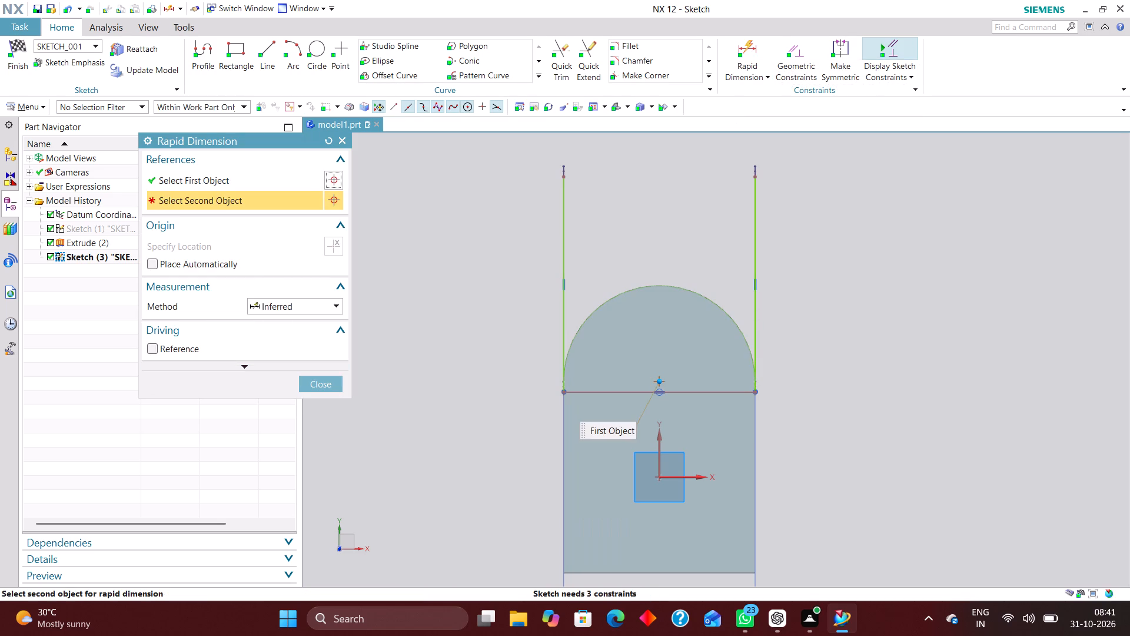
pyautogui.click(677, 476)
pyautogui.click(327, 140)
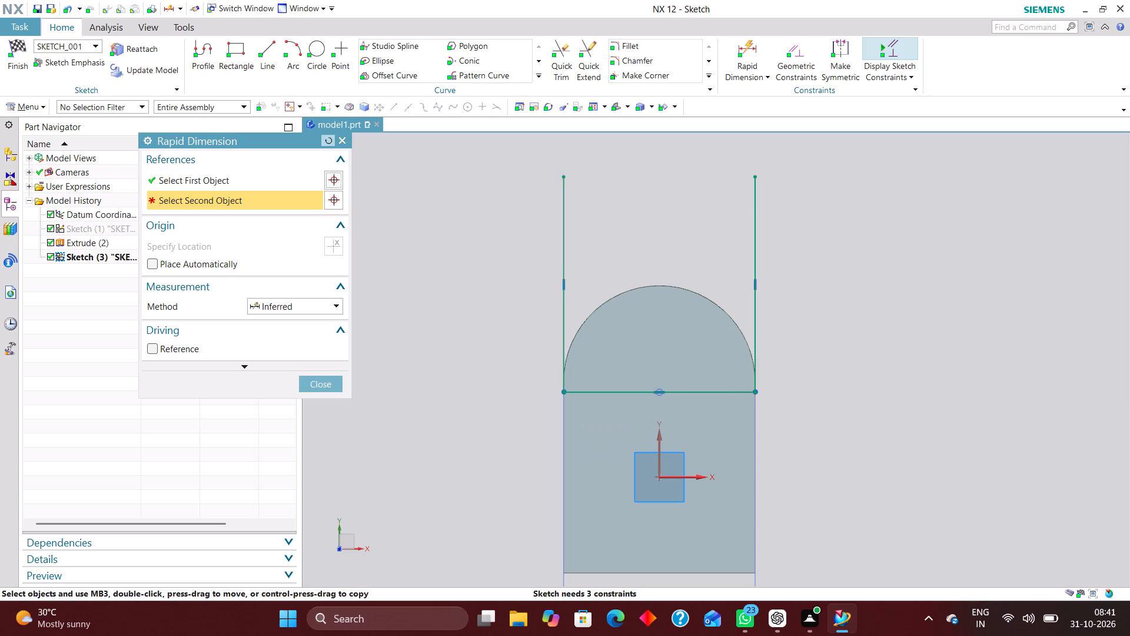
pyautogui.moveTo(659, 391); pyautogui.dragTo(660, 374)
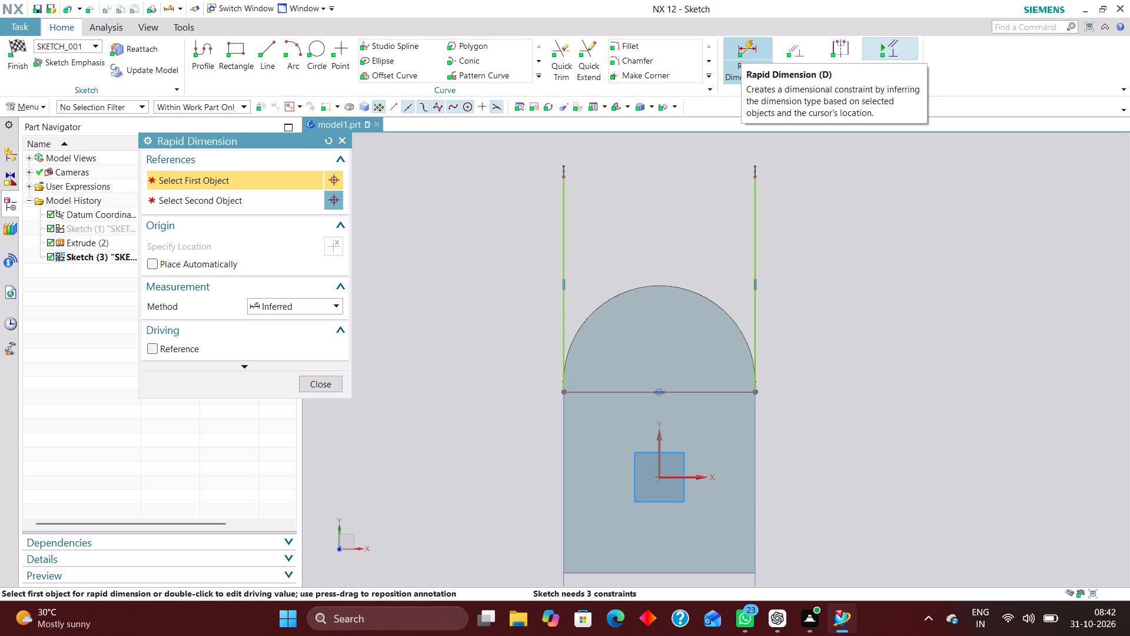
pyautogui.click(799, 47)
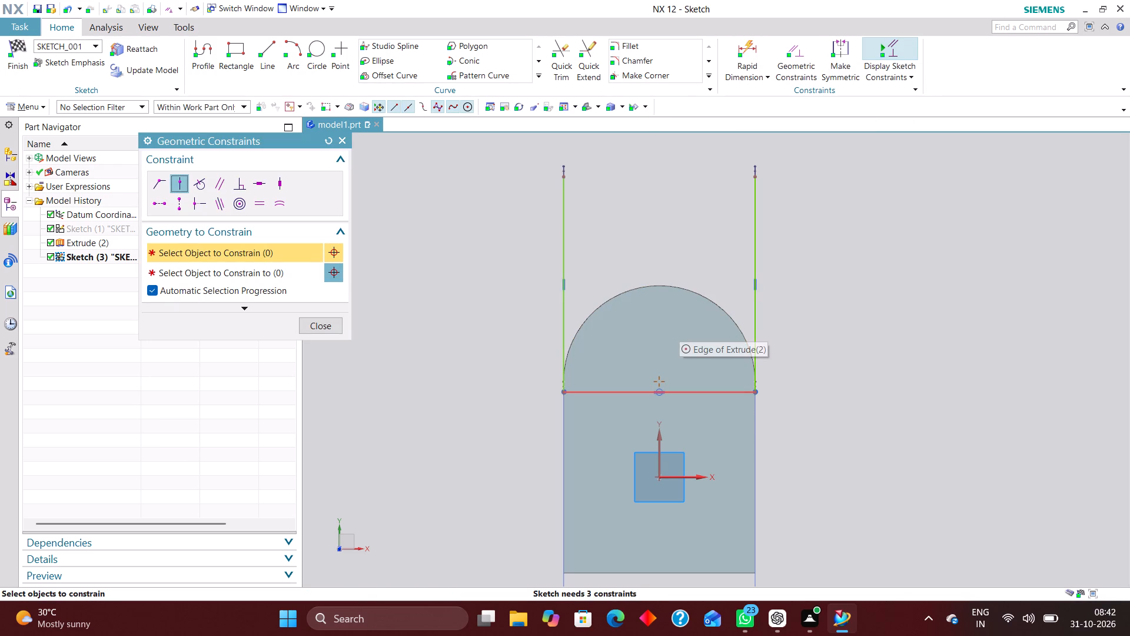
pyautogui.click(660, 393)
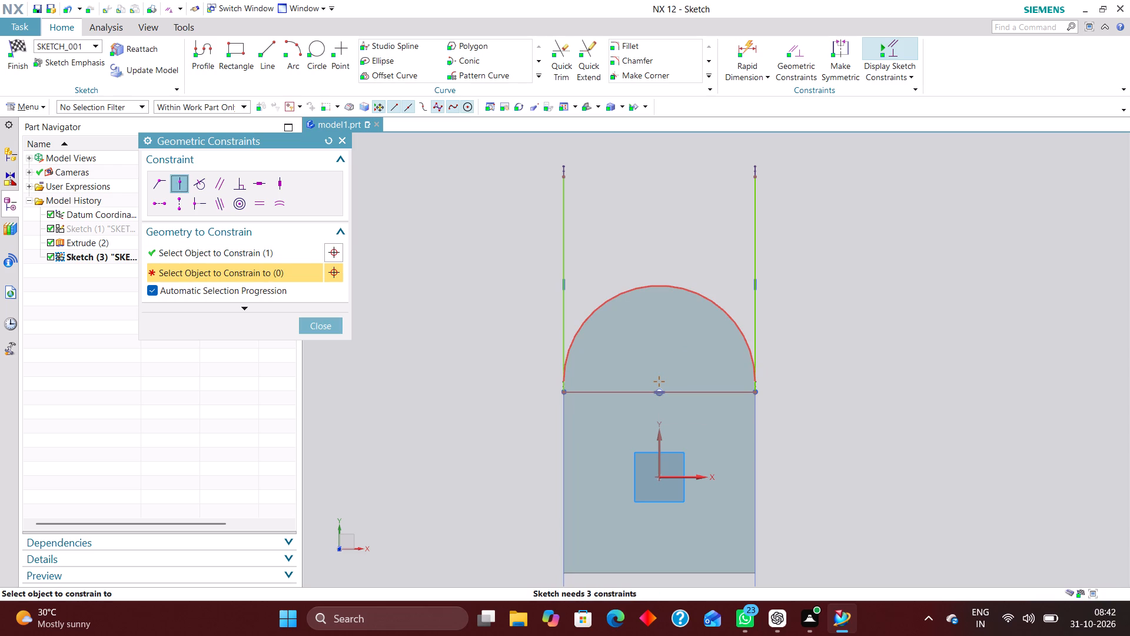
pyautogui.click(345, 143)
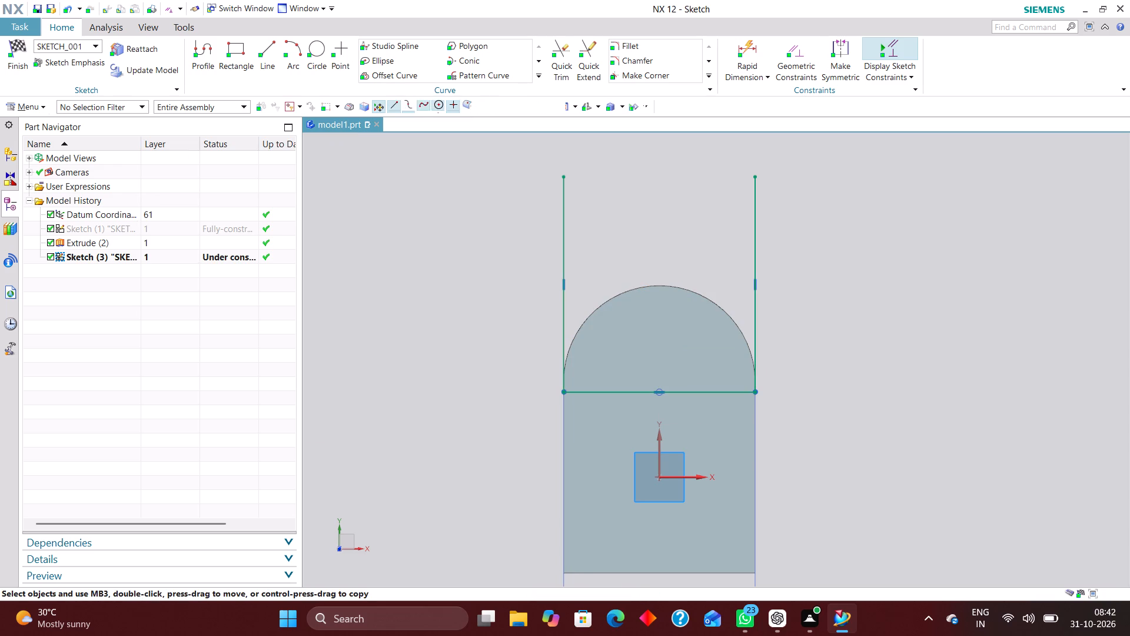
# Apply a Coincident constraint between the horizontal line's midpoint and the centre of the body's semicircular edge.
pyautogui.click(794, 52)
pyautogui.click(157, 186)
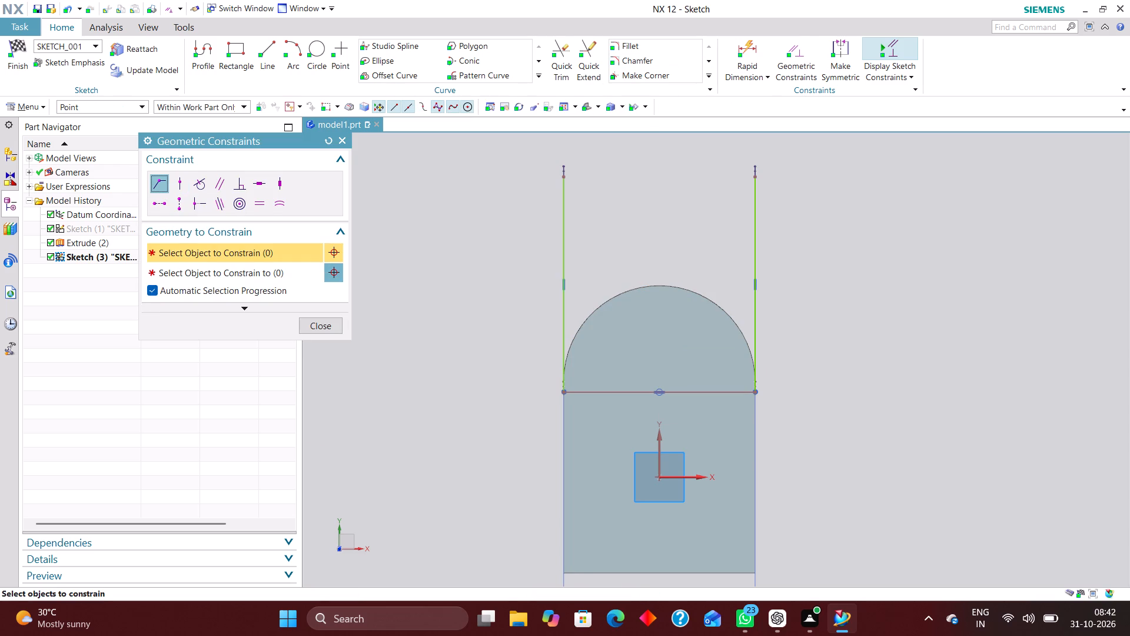
pyautogui.click(659, 391)
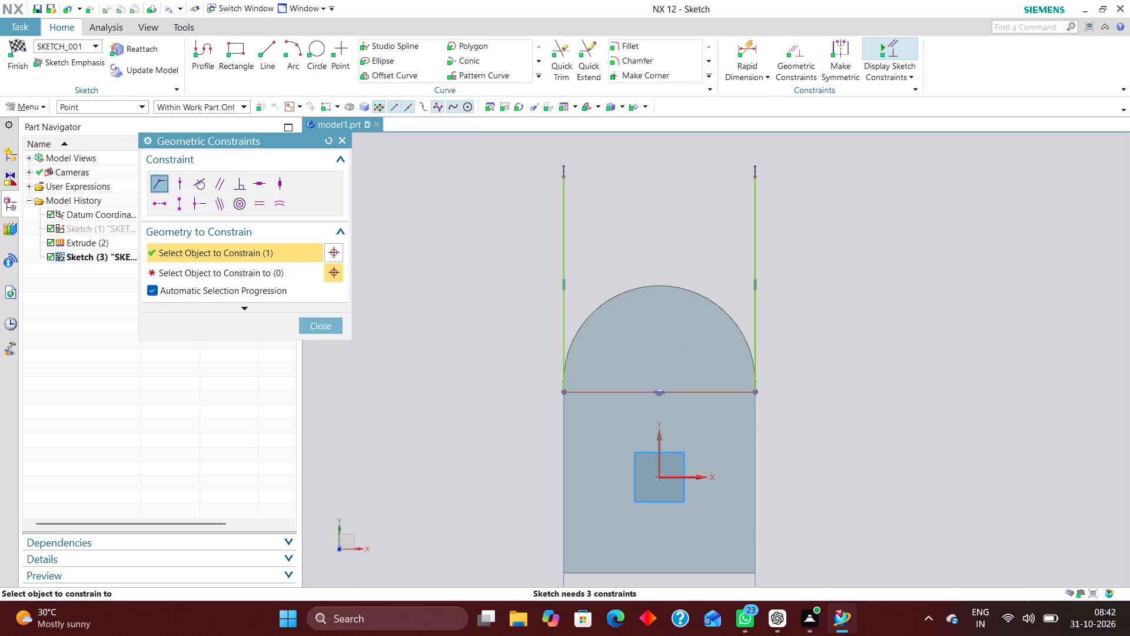
pyautogui.click(674, 286)
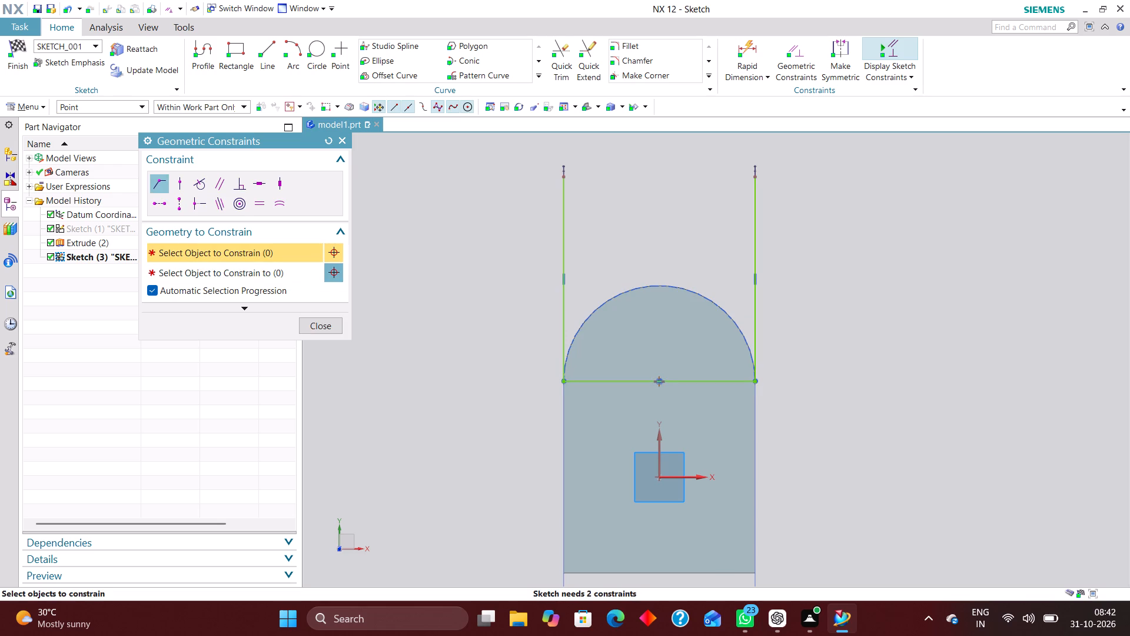
# Add an Inferred rapid dimension between the sketch's X axis and the end of the U shape's horizontal line.
pyautogui.click(744, 48)
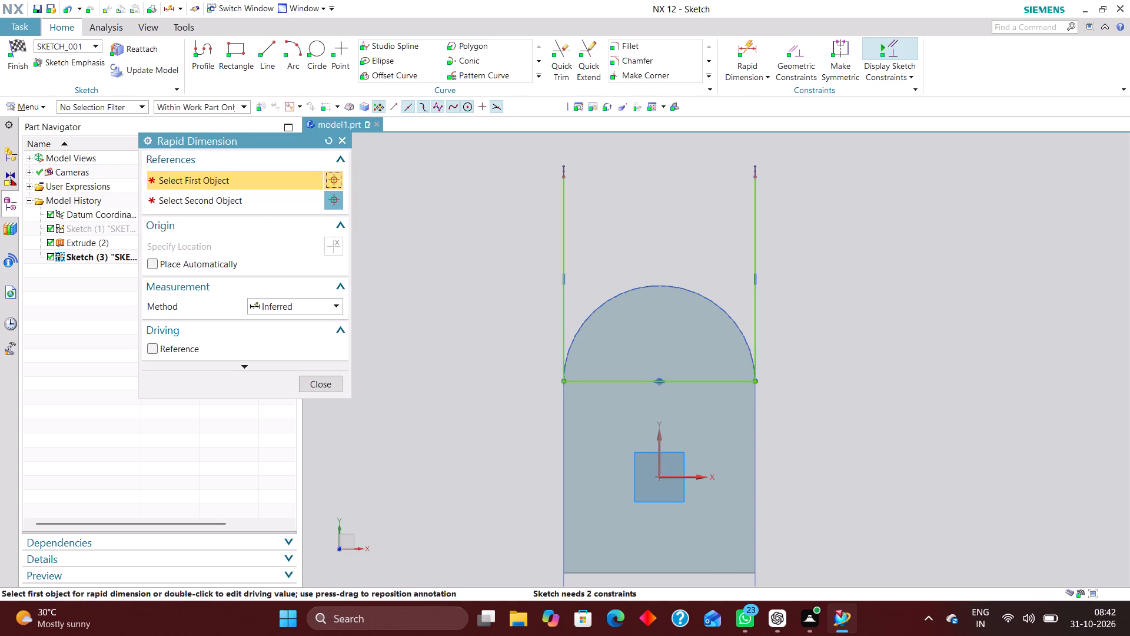
pyautogui.click(686, 479)
pyautogui.click(714, 380)
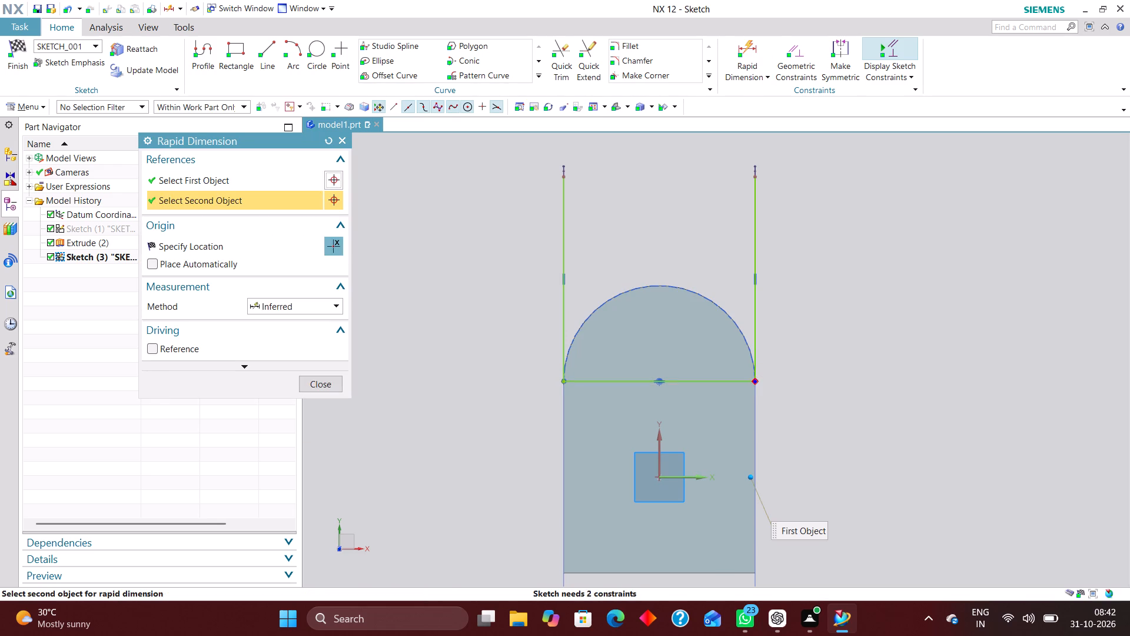
pyautogui.click(796, 435)
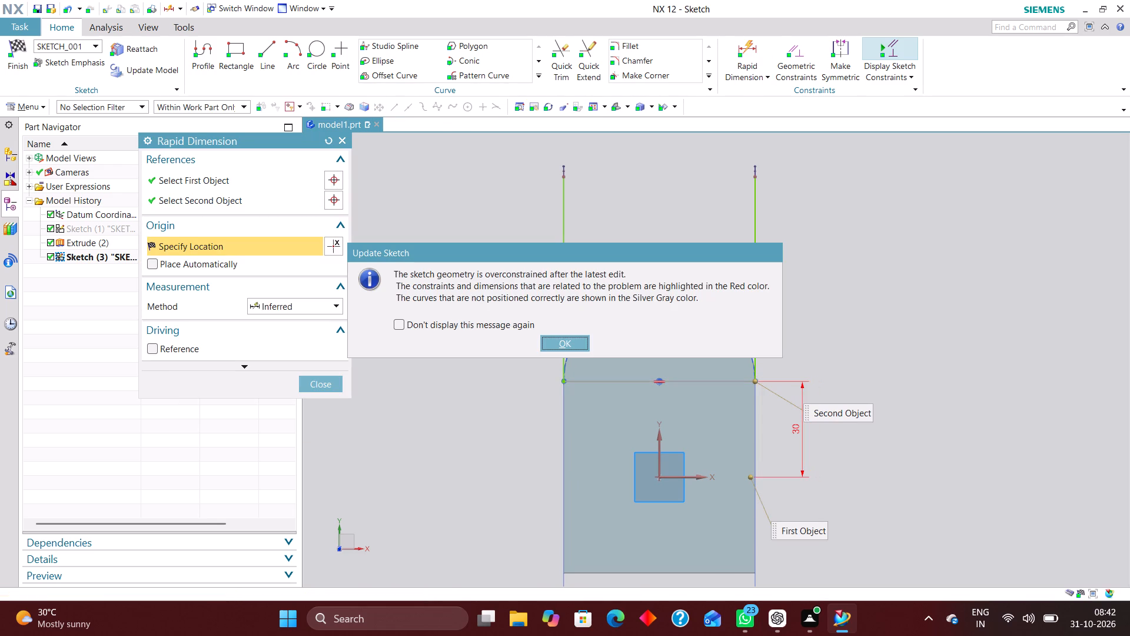
pyautogui.click(576, 346)
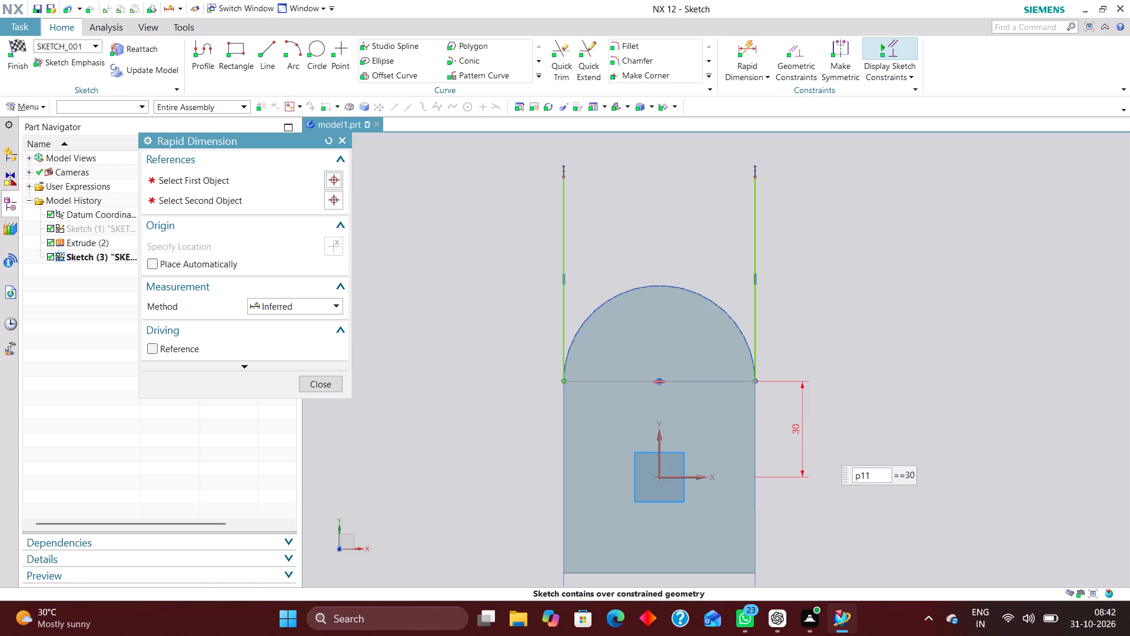
pyautogui.moveTo(661, 382); pyautogui.dragTo(620, 390, button='right')
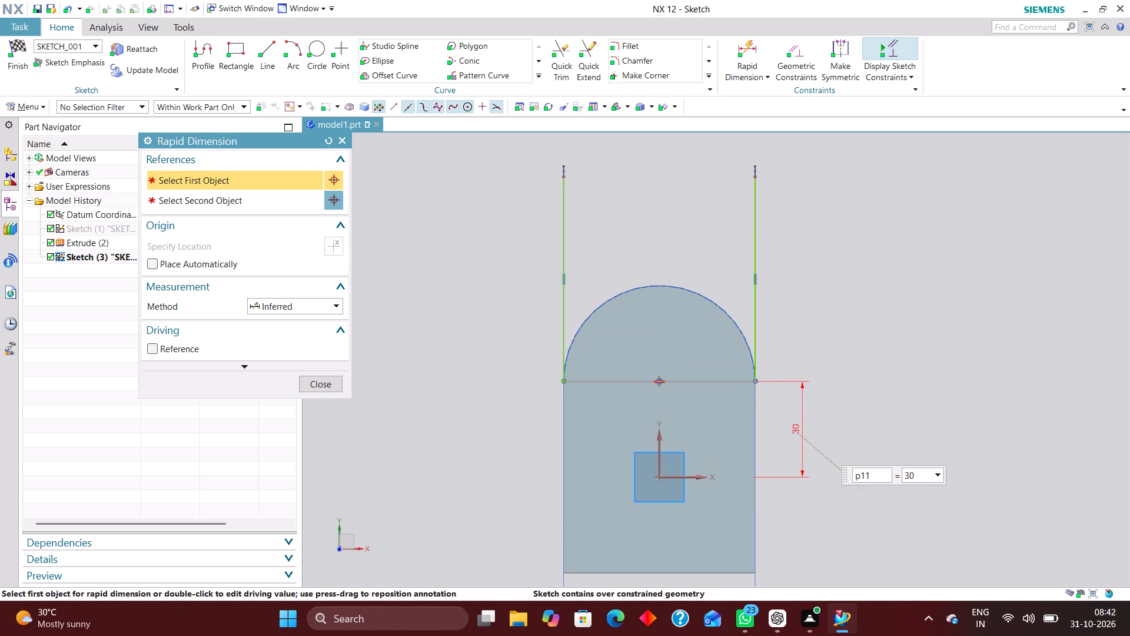
pyautogui.click(327, 386)
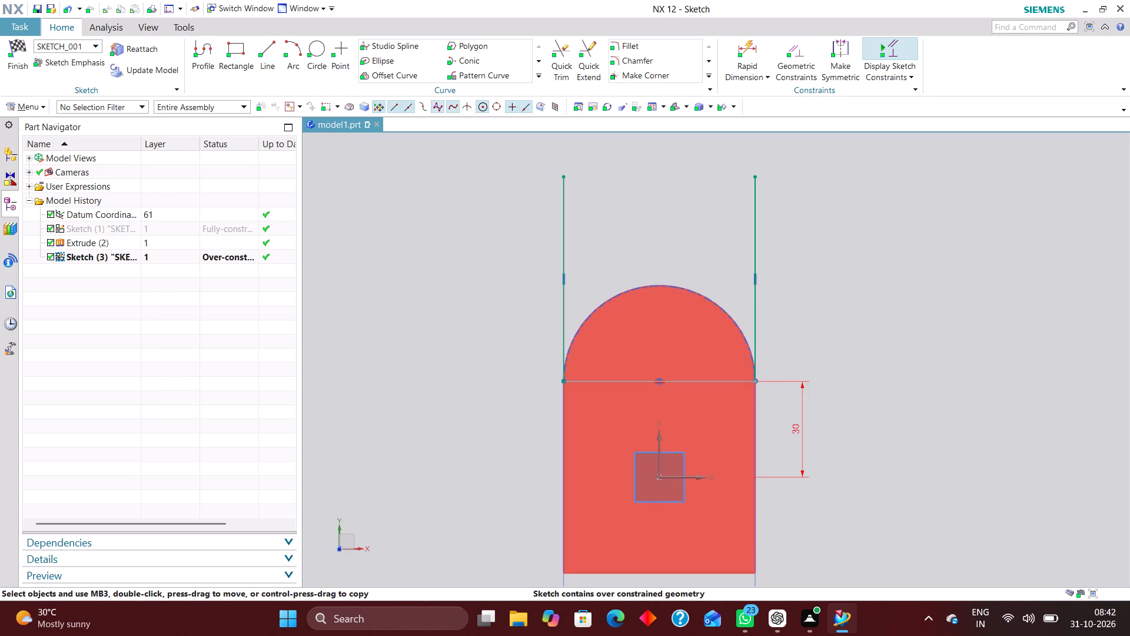
# Hide the extruded body and delete the conflicting constraint at the midpoint of the U shape's horizontal line.
pyautogui.moveTo(661, 387); pyautogui.dragTo(576, 390, button='right')
pyautogui.moveTo(661, 379); pyautogui.dragTo(640, 390, button='right')
pyautogui.moveTo(690, 393); pyautogui.dragTo(691, 467, button='right')
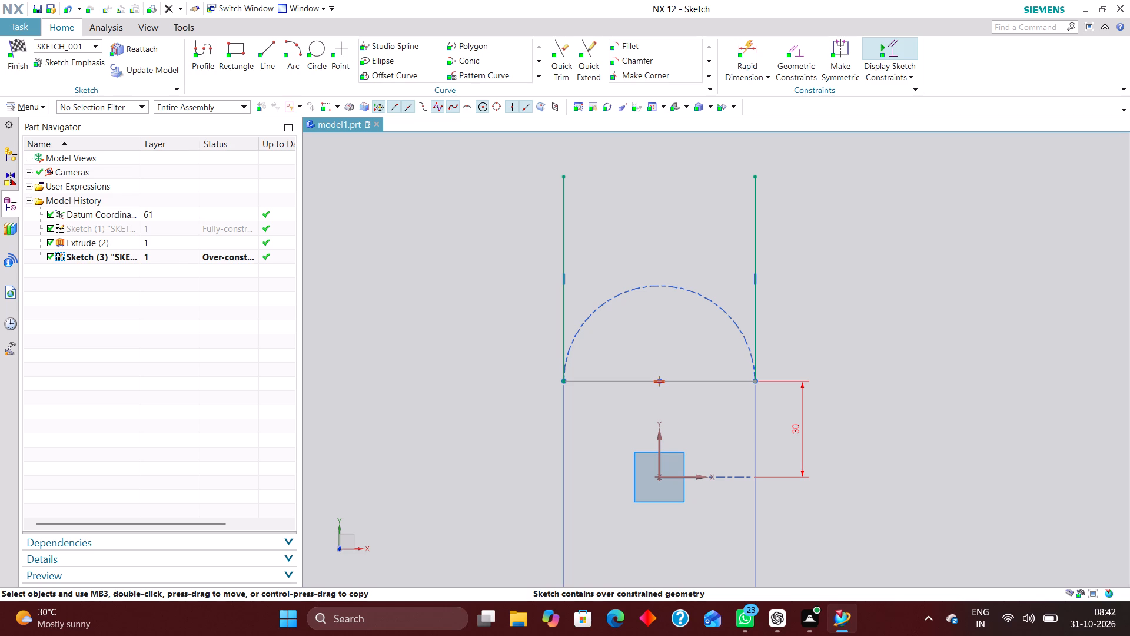
pyautogui.moveTo(659, 380); pyautogui.dragTo(589, 385, button='right')
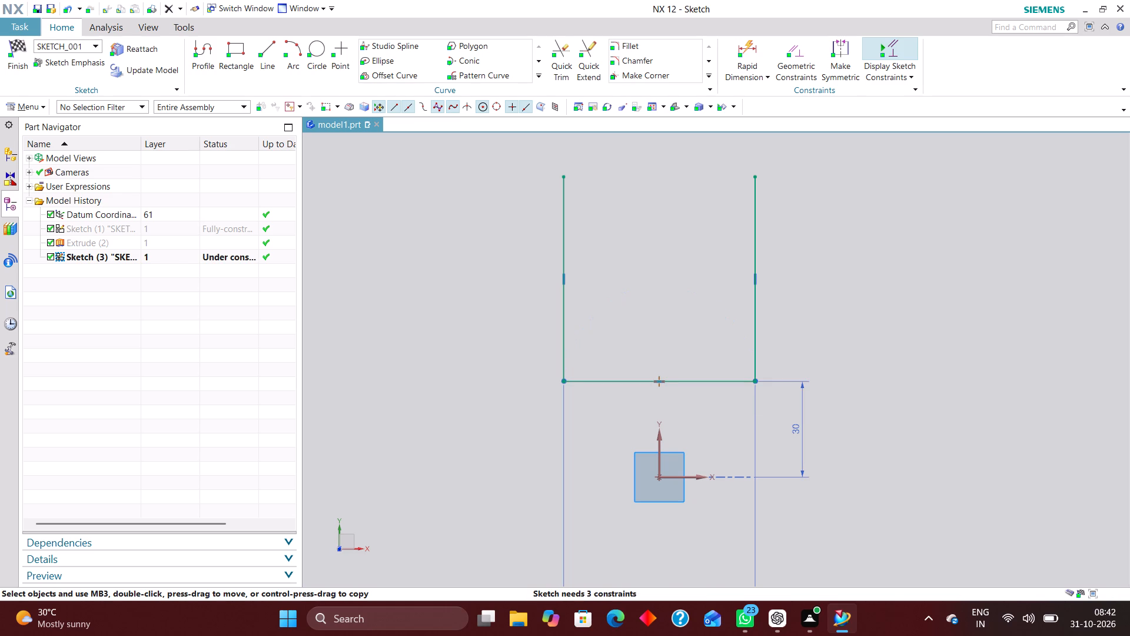
# Show the extruded body again.
pyautogui.rightClick(148, 239)
pyautogui.click(181, 249)
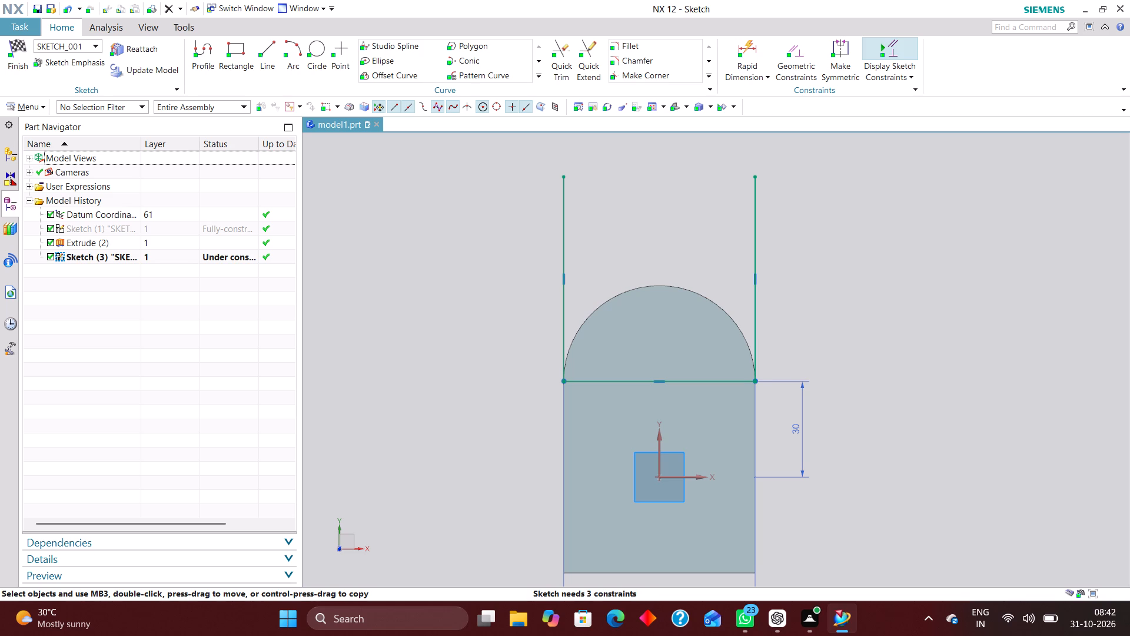
# Close the U shape with a horizontal line joining the free ends of its two vertical lines, and finish the sketch.
pyautogui.scroll(-2, 683, 353)
pyautogui.scroll(2, 697, 262)
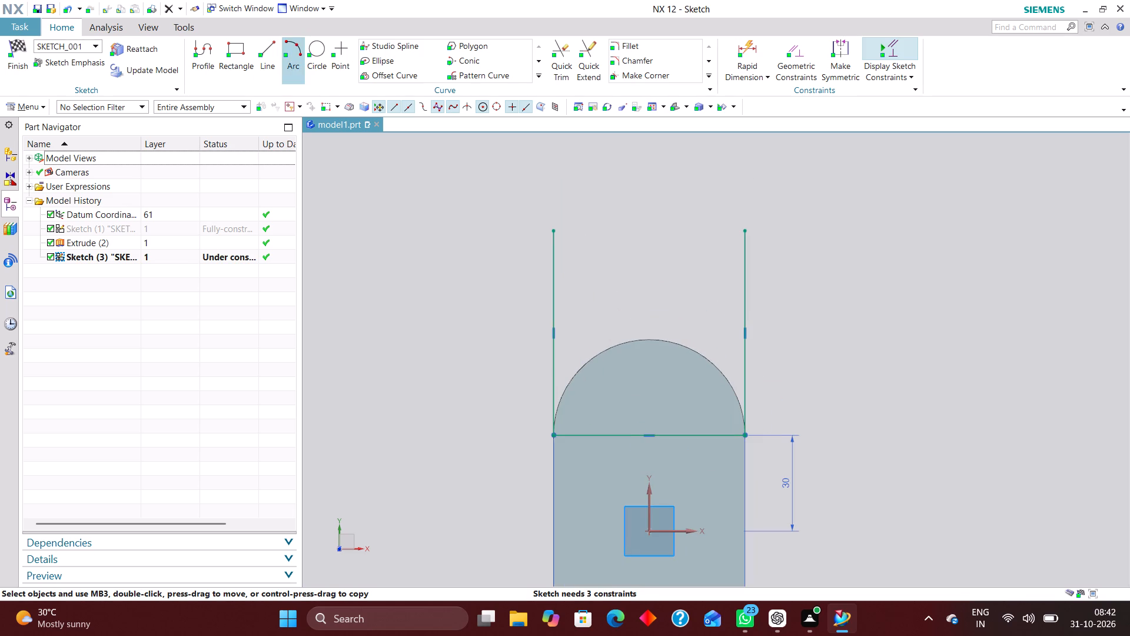
pyautogui.click(272, 45)
pyautogui.click(556, 231)
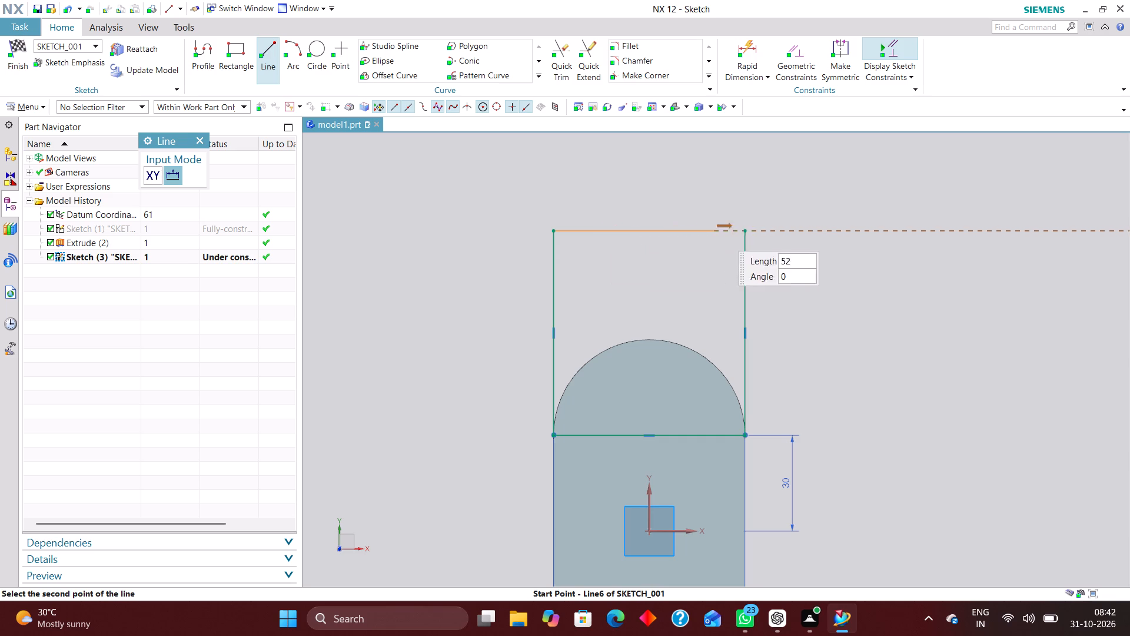
pyautogui.click(745, 231)
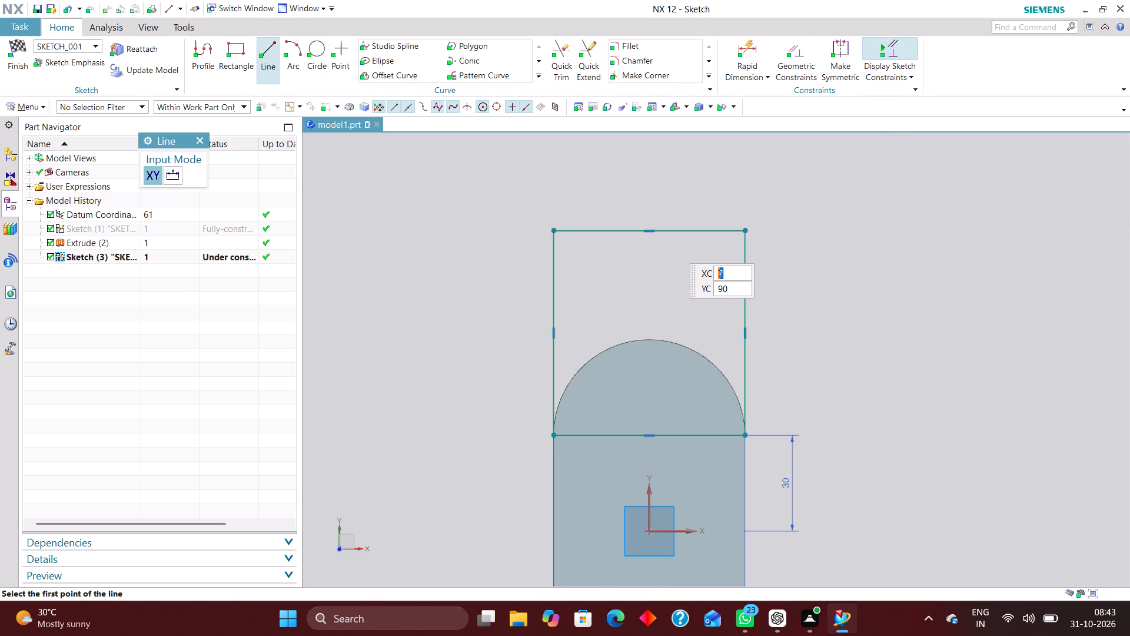
pyautogui.click(22, 46)
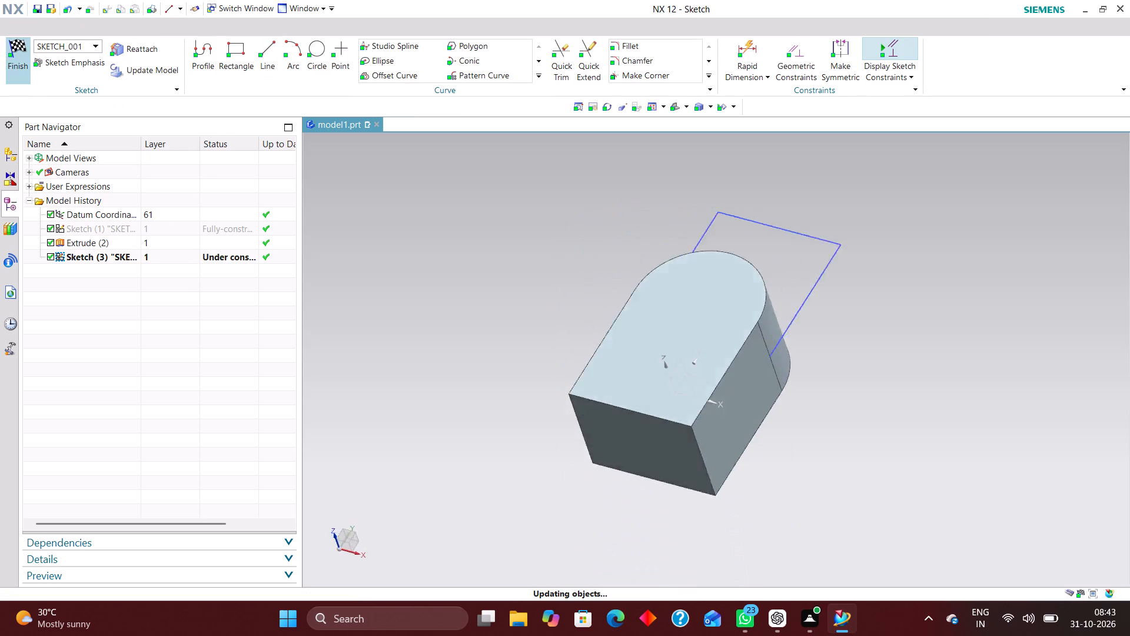
# Select the closed rectangular sketch for Extrude and set its limit type to Symmetric Value.
pyautogui.click(171, 49)
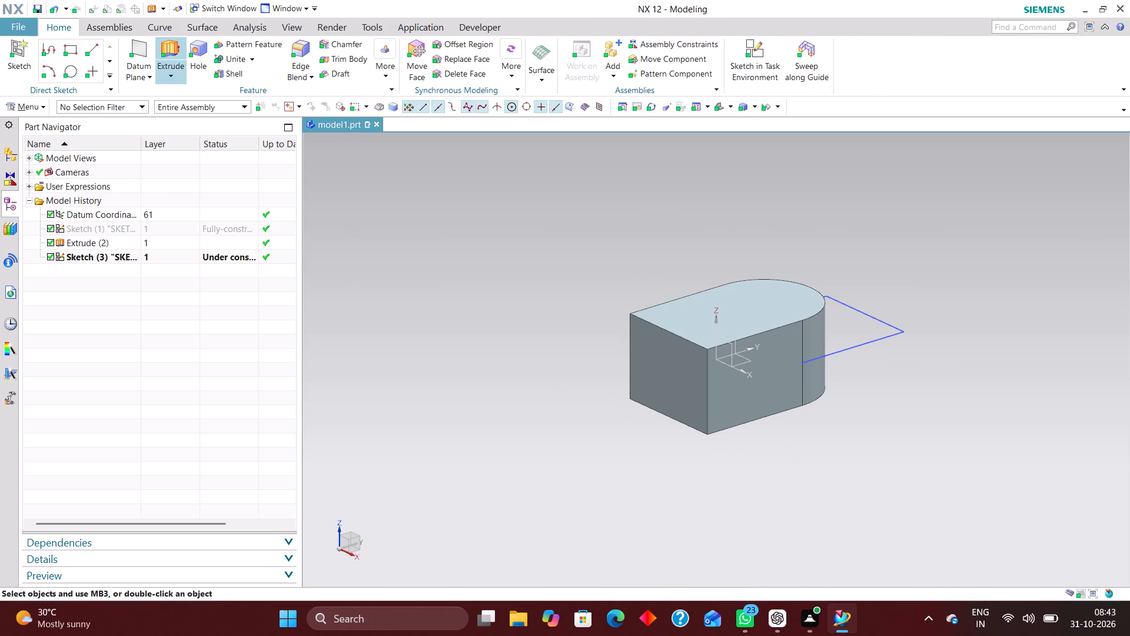
pyautogui.click(857, 346)
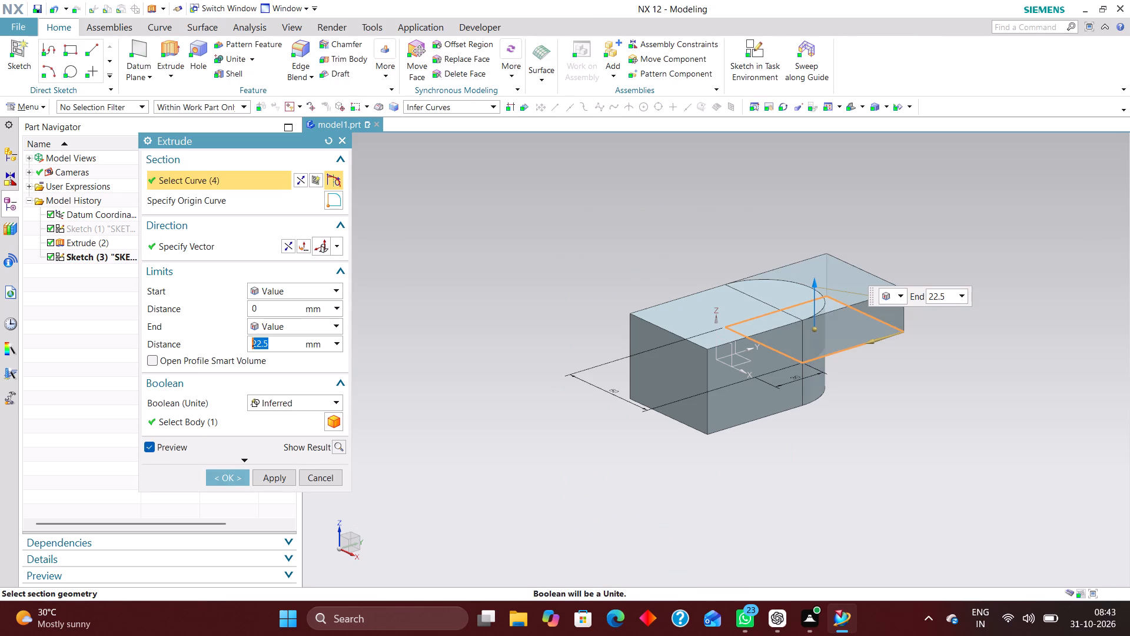
pyautogui.click(311, 286)
pyautogui.click(309, 314)
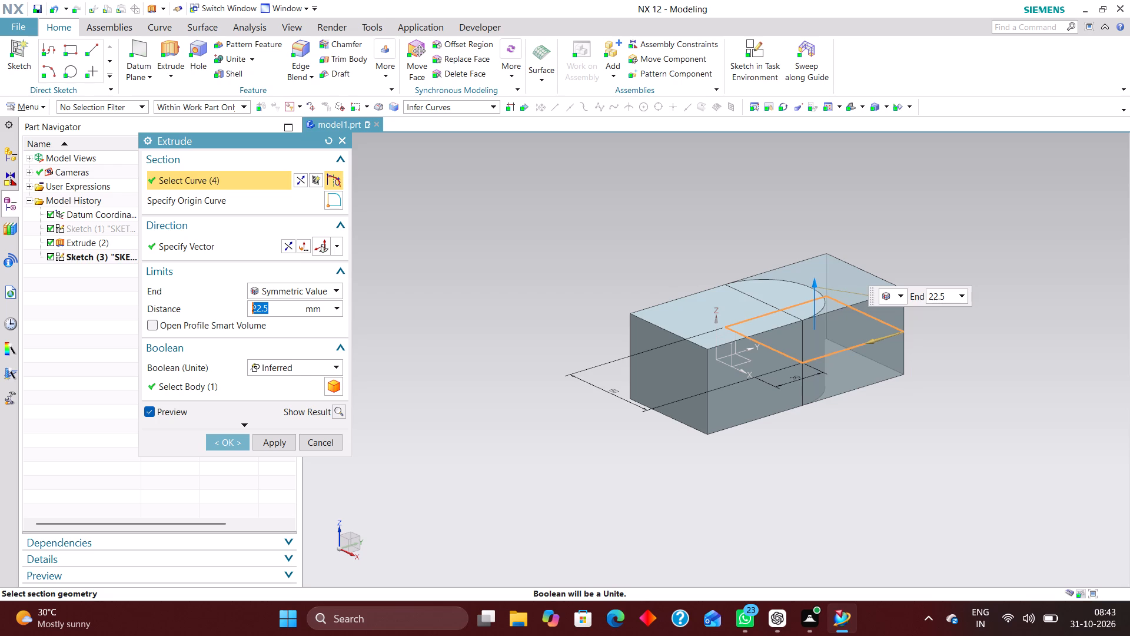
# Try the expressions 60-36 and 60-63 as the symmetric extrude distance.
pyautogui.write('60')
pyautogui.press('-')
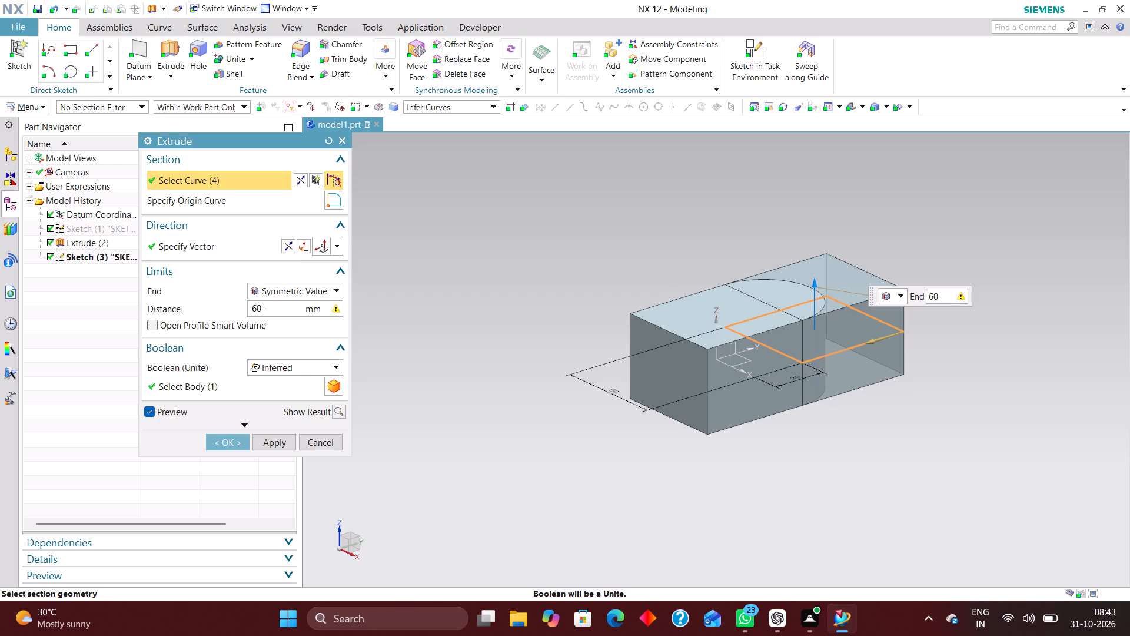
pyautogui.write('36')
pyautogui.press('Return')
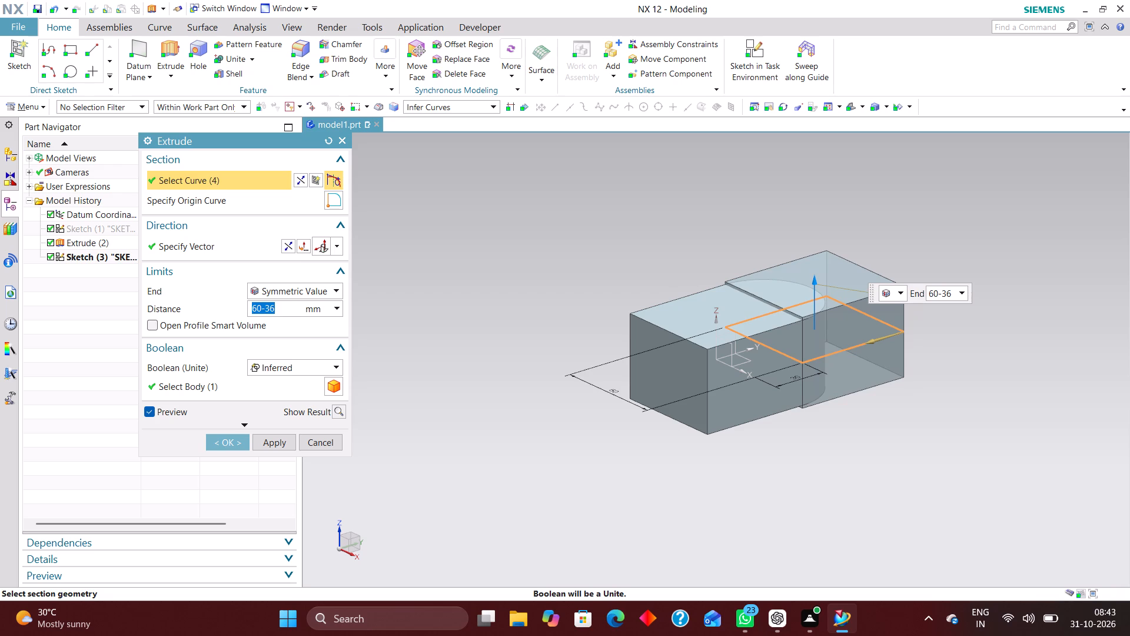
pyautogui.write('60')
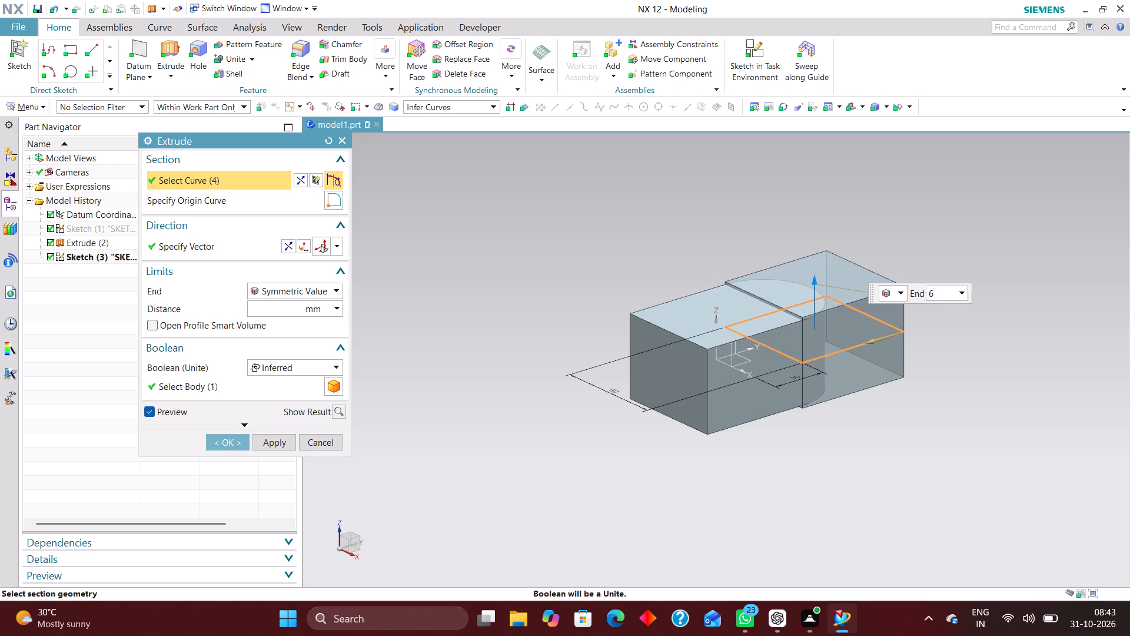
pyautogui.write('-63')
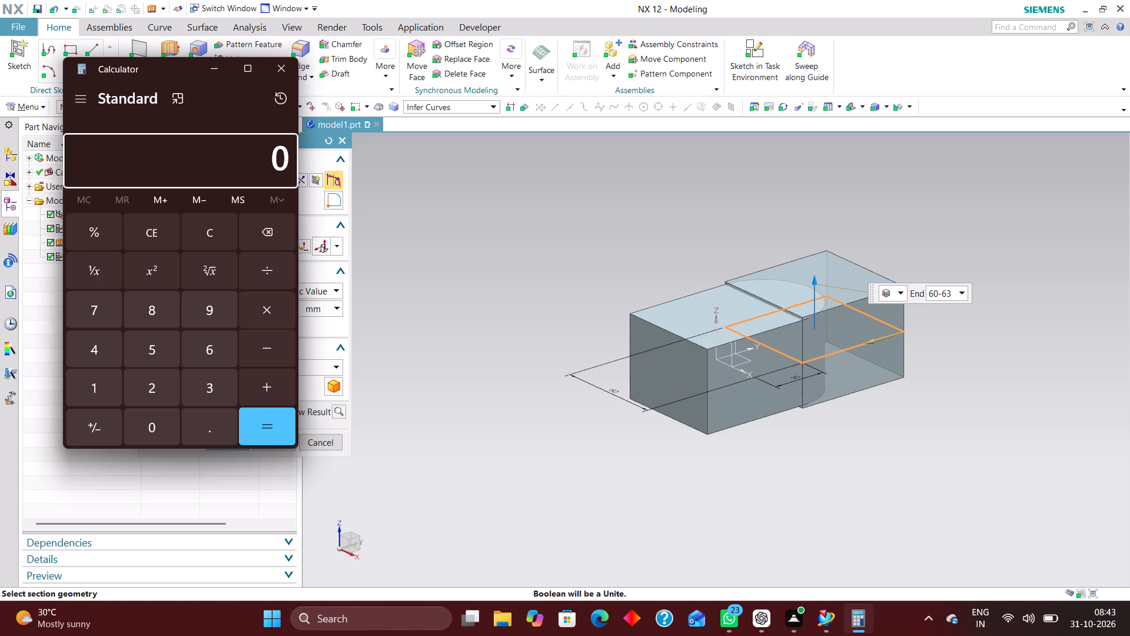
# Switch to Calculator and compute 60 minus 36, divided by 2.
pyautogui.write('60')
pyautogui.write('-36')
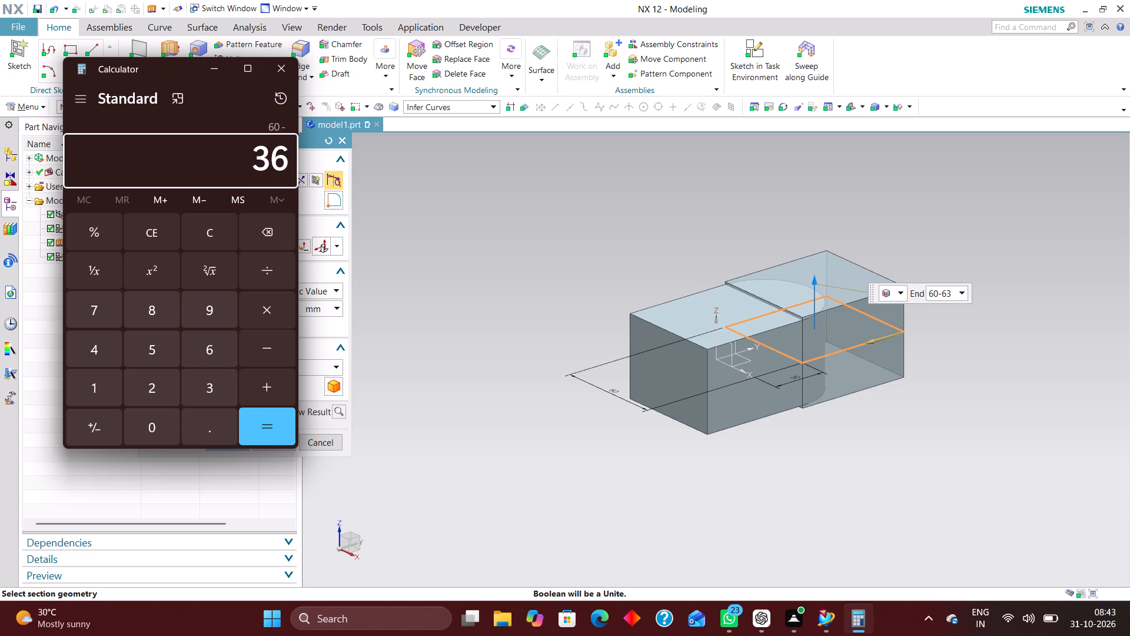
pyautogui.press('Return')
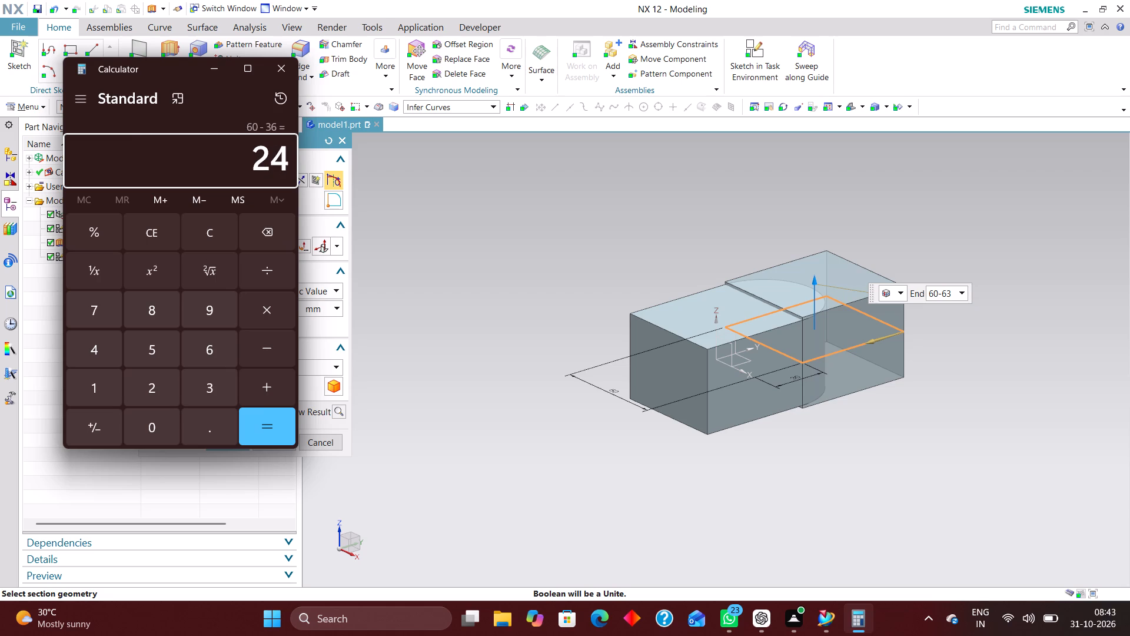
pyautogui.write('/2')
pyautogui.press('Return')
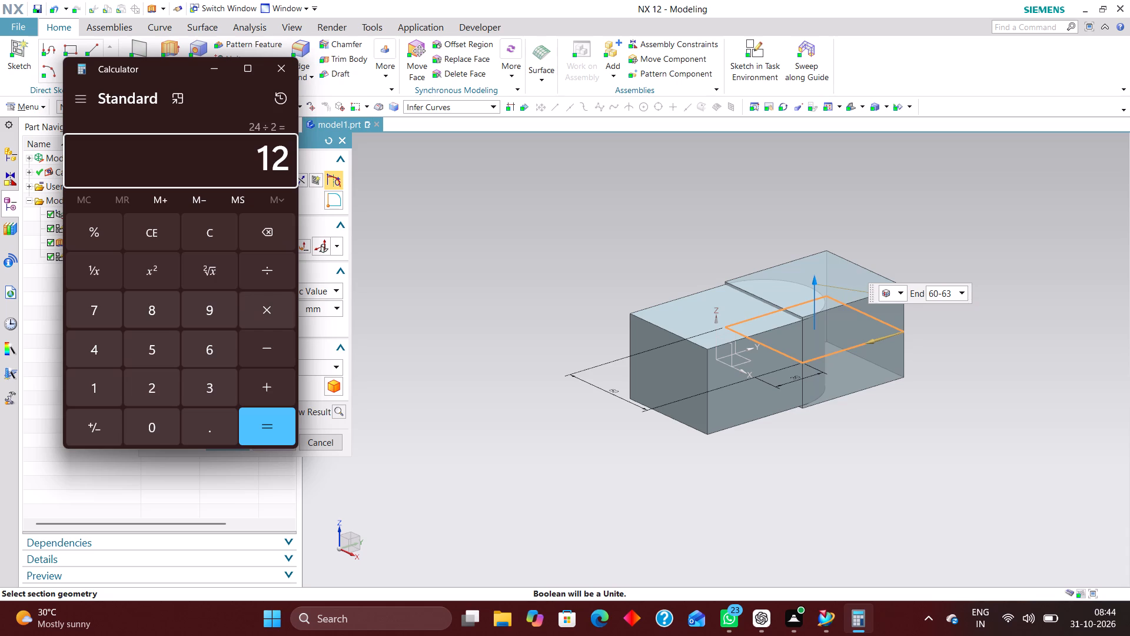
# Clear the calculator, compute 18 times 2, divide the result by 2, and recompute 18 times 2.
pyautogui.click(212, 226)
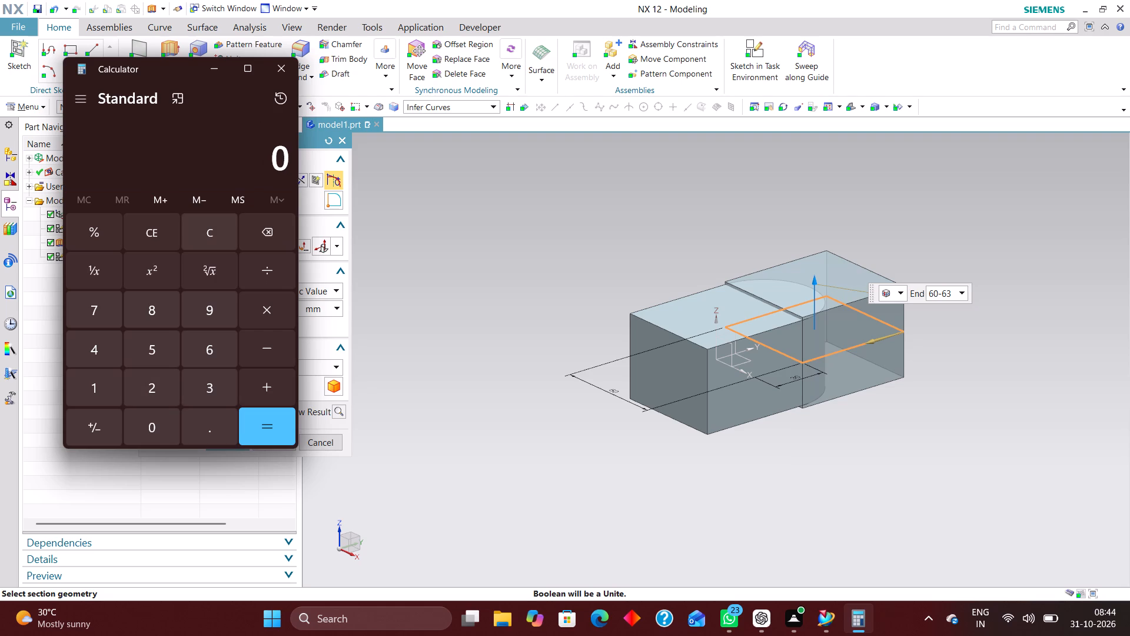
pyautogui.write('18*2')
pyautogui.press('Return')
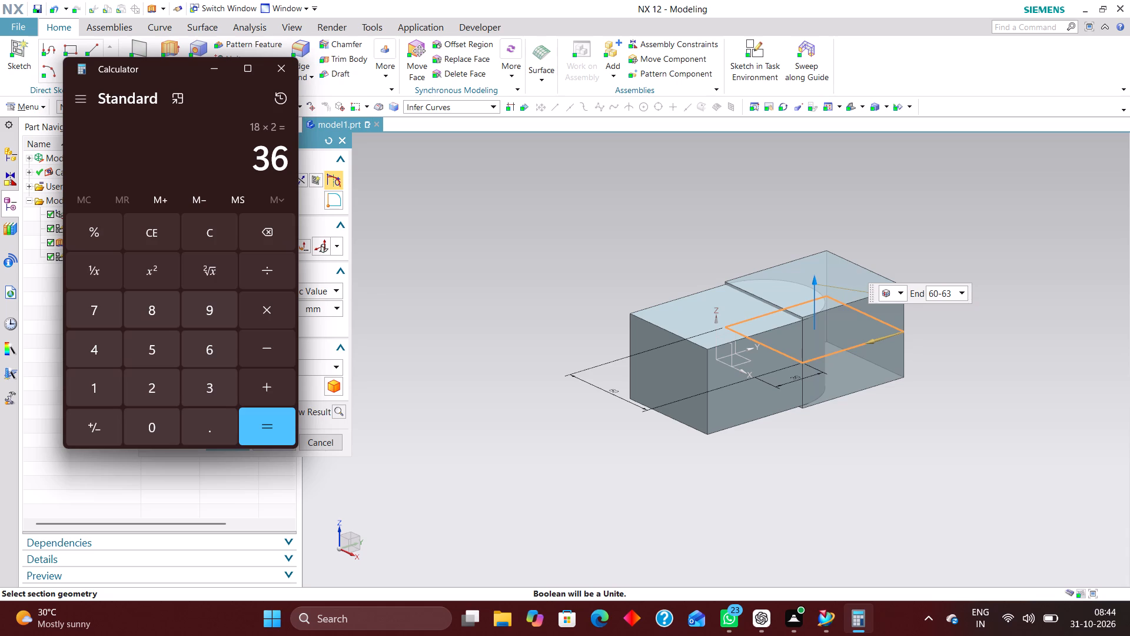
pyautogui.write('/2')
pyautogui.press('Return')
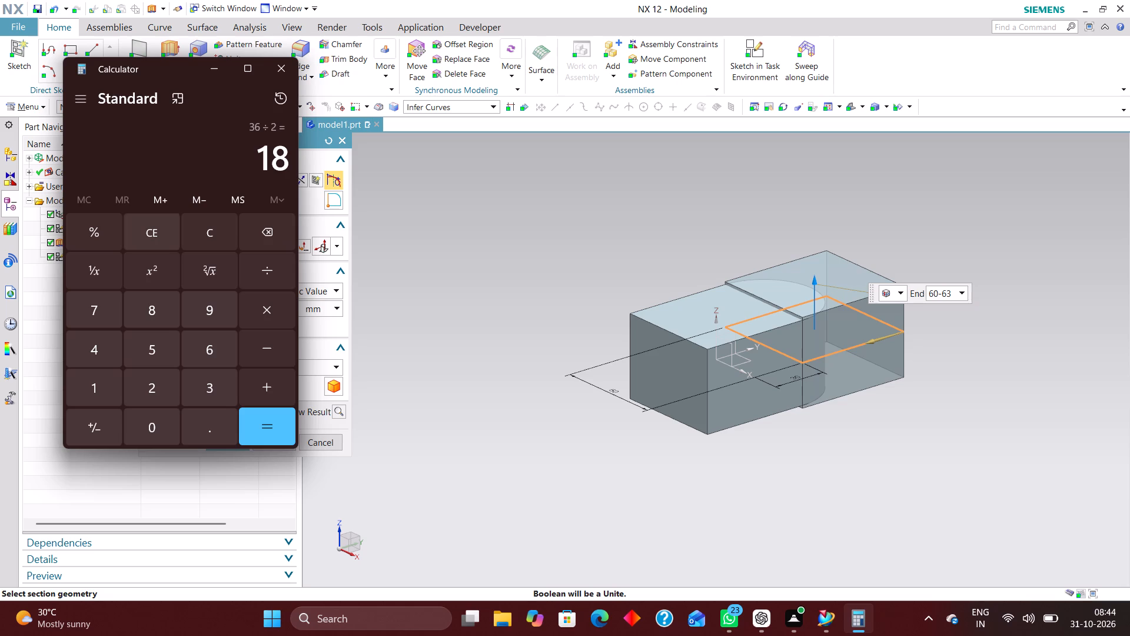
pyautogui.click(217, 223)
pyautogui.write('18*2')
pyautogui.press('Return')
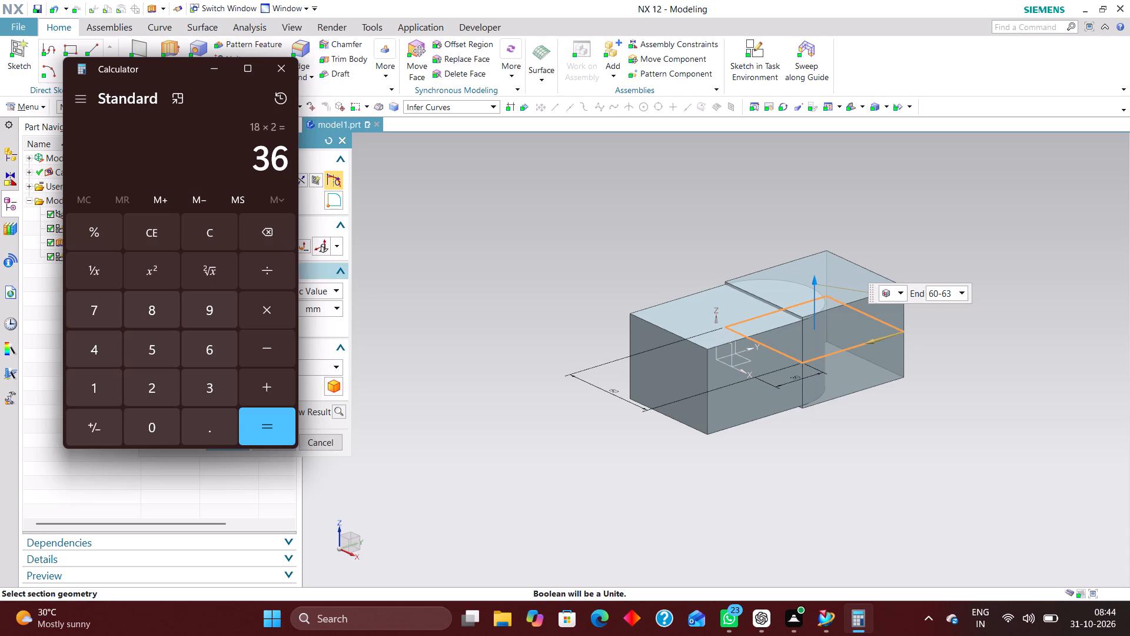
# Compute 45 minus 36 and return from Calculator to the NX Extrude settings.
pyautogui.click(225, 240)
pyautogui.write('45-6')
pyautogui.press('BackSpace')
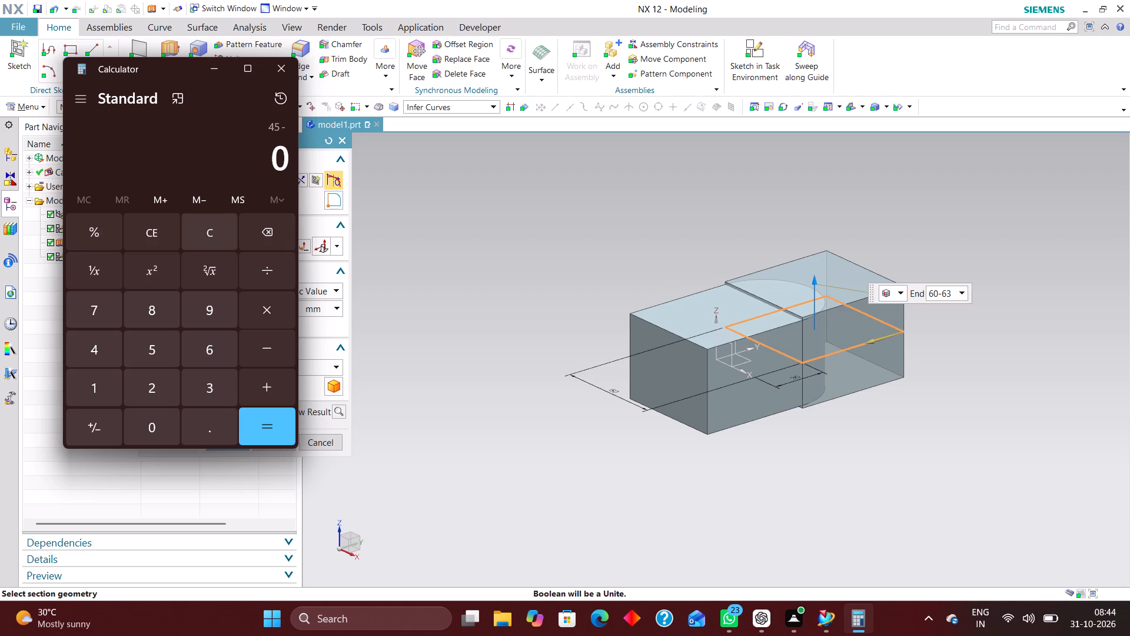
pyautogui.write('36')
pyautogui.press('Return')
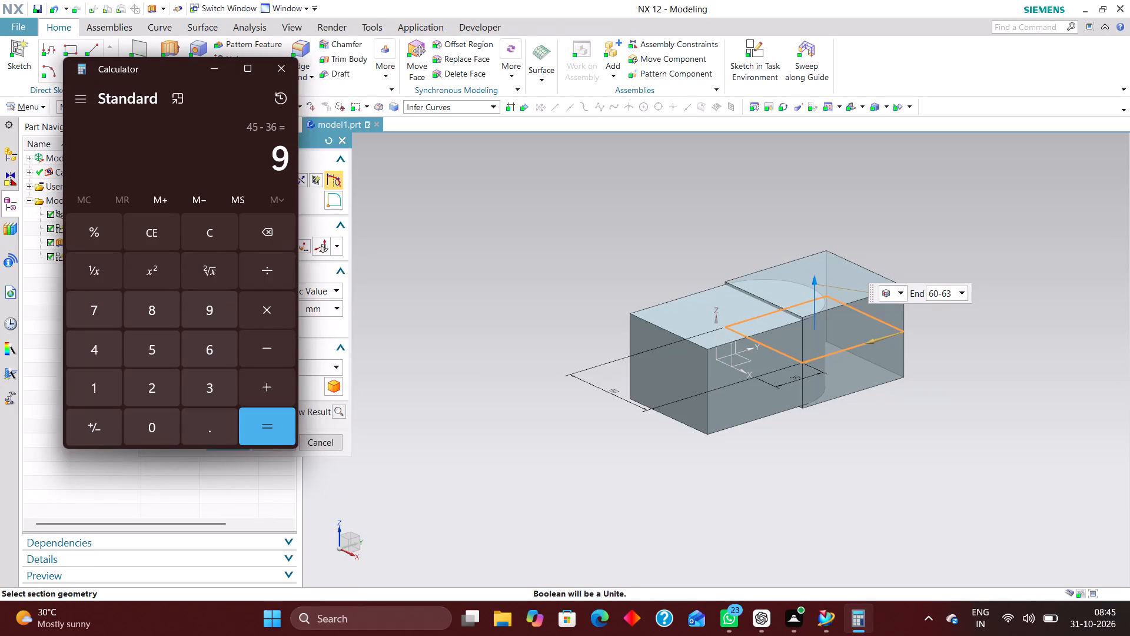
pyautogui.click(281, 70)
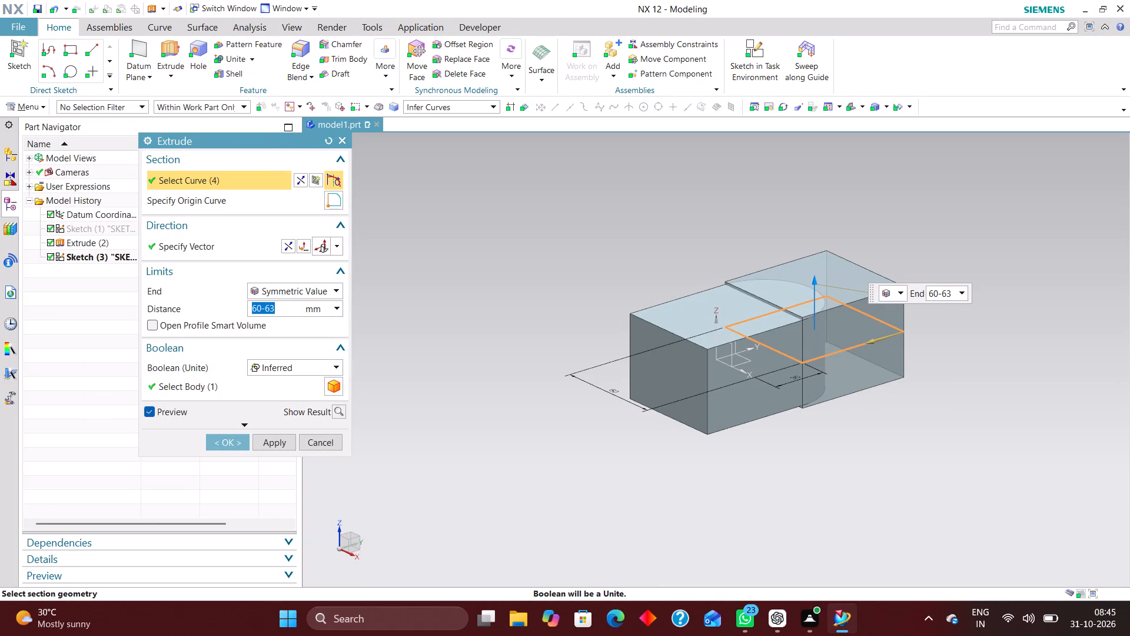
# Set the symmetric extrude distance to 4.5 mm and create the plate united with the arch-shaped body.
pyautogui.write('4.5')
pyautogui.press('Return')
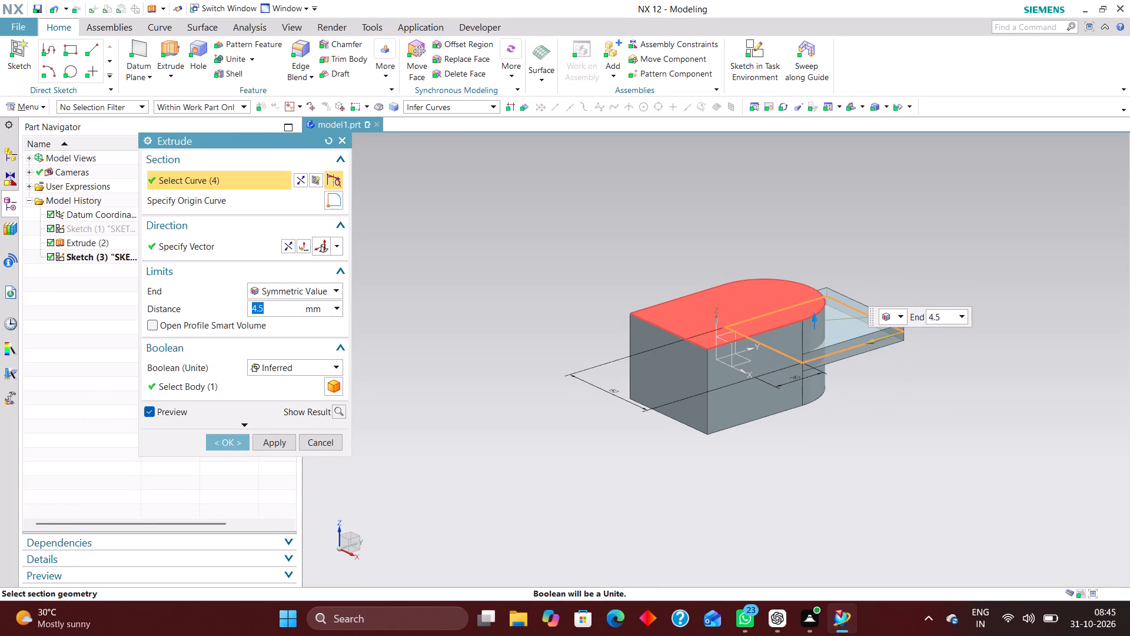
pyautogui.click(226, 447)
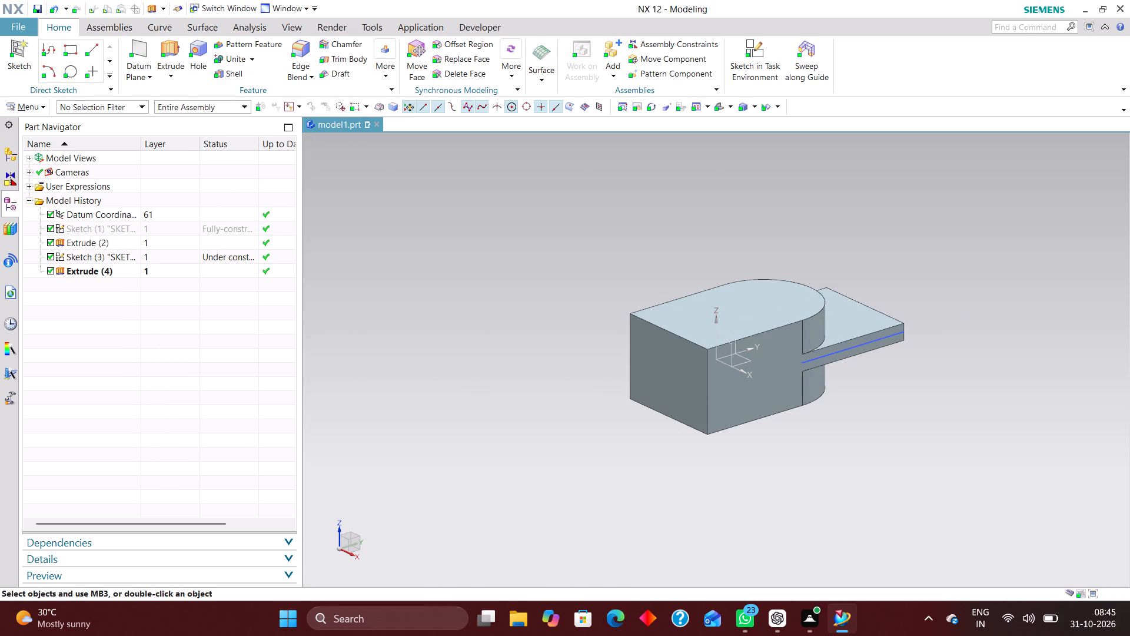
# Hide the rectangular sketch used for the thin plate.
pyautogui.moveTo(878, 339); pyautogui.dragTo(879, 383, button='right')
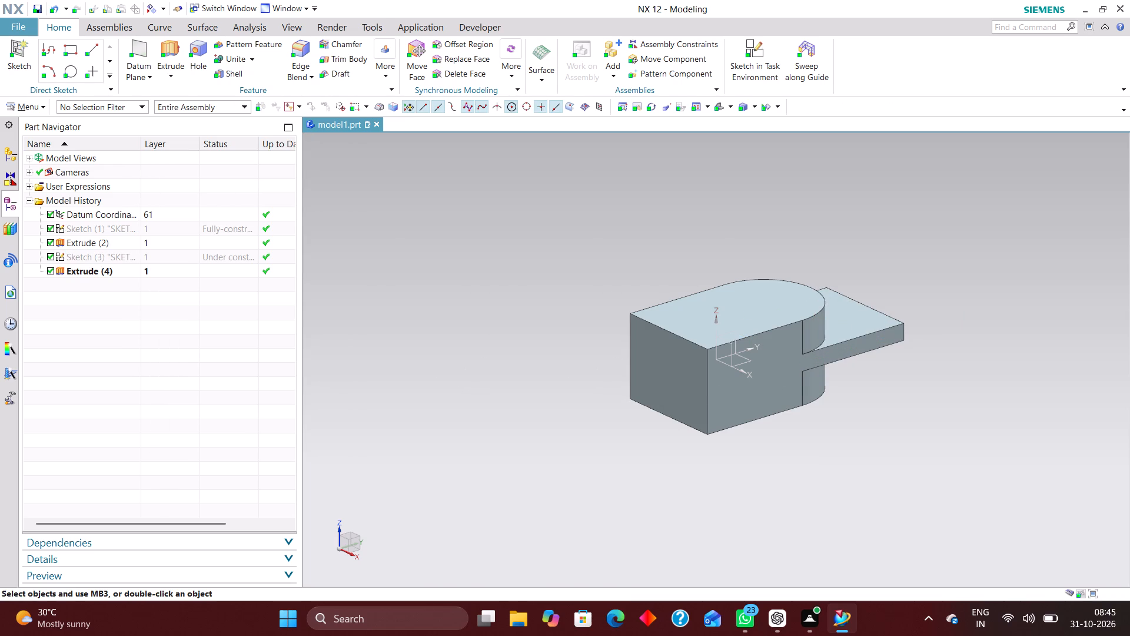
# Edit the central plate's extrusion to use no Boolean operation, leaving it a separate body from the arch-shaped block.
pyautogui.click(183, 275)
pyautogui.rightClick(182, 274)
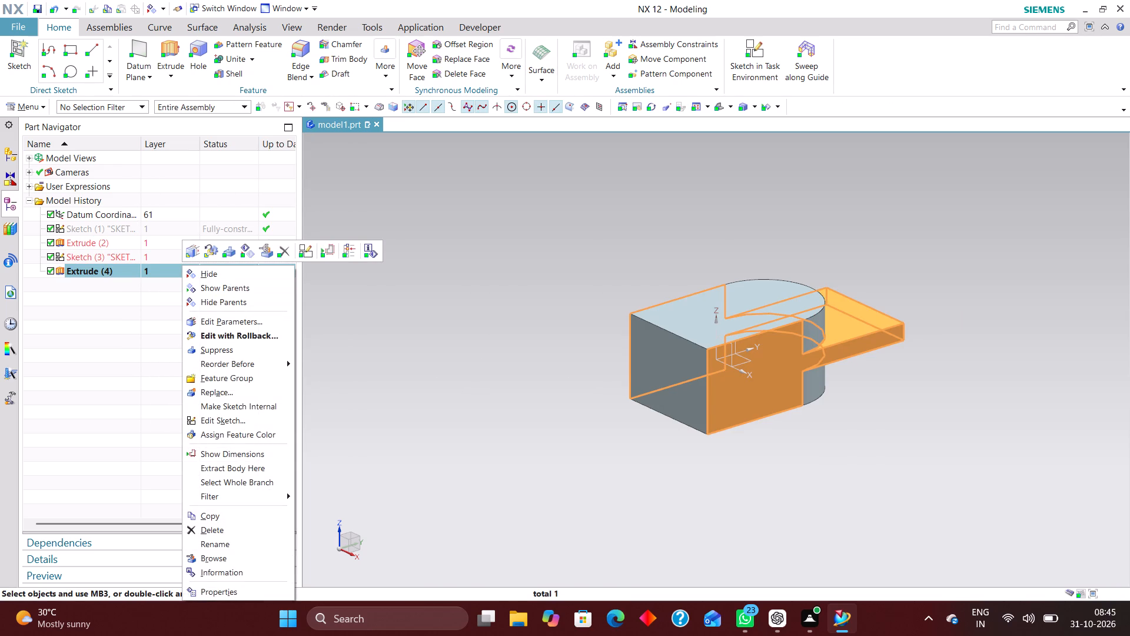
pyautogui.click(235, 336)
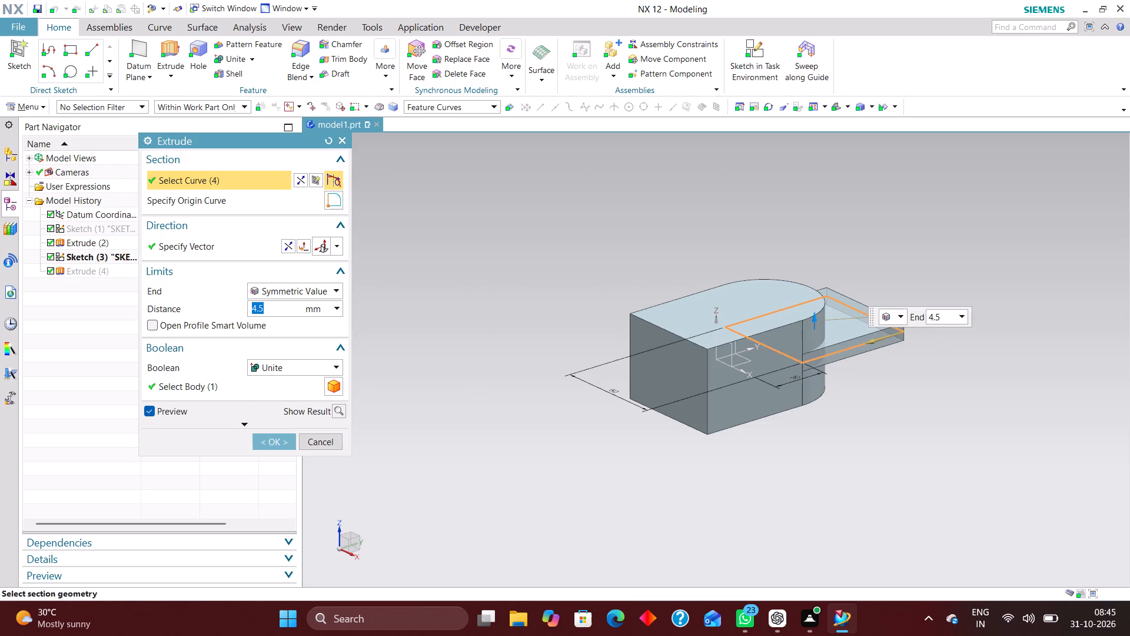
pyautogui.click(276, 363)
pyautogui.click(278, 377)
pyautogui.click(275, 423)
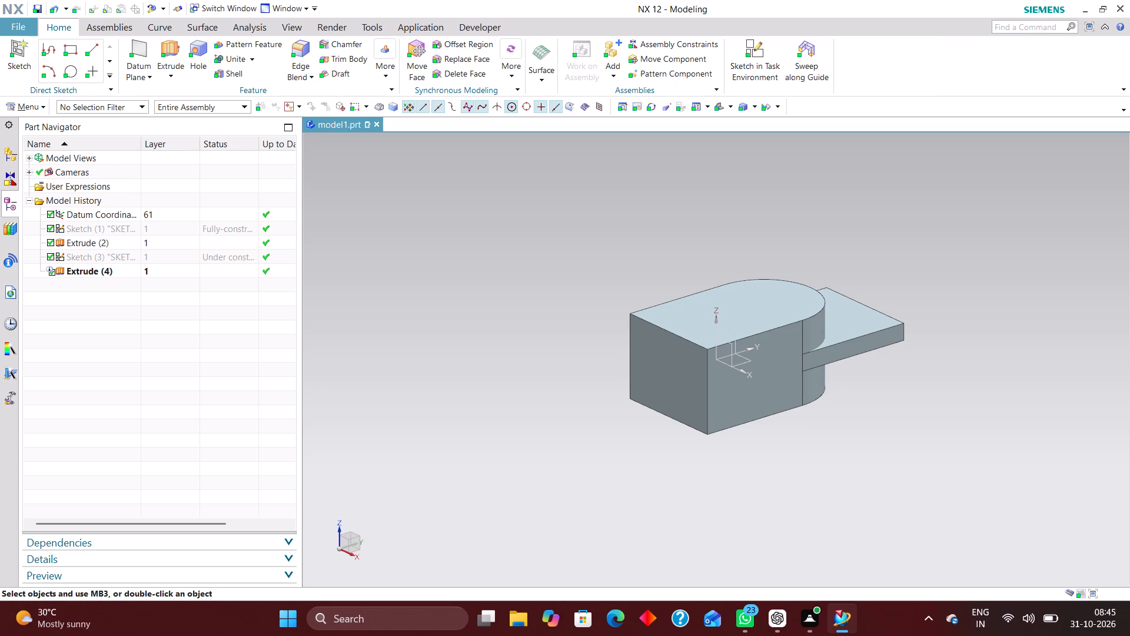
# Measure the distance from the arch-shaped body's bottom face to the plate's underside with Simple Distance.
pyautogui.scroll(-3, 749, 359)
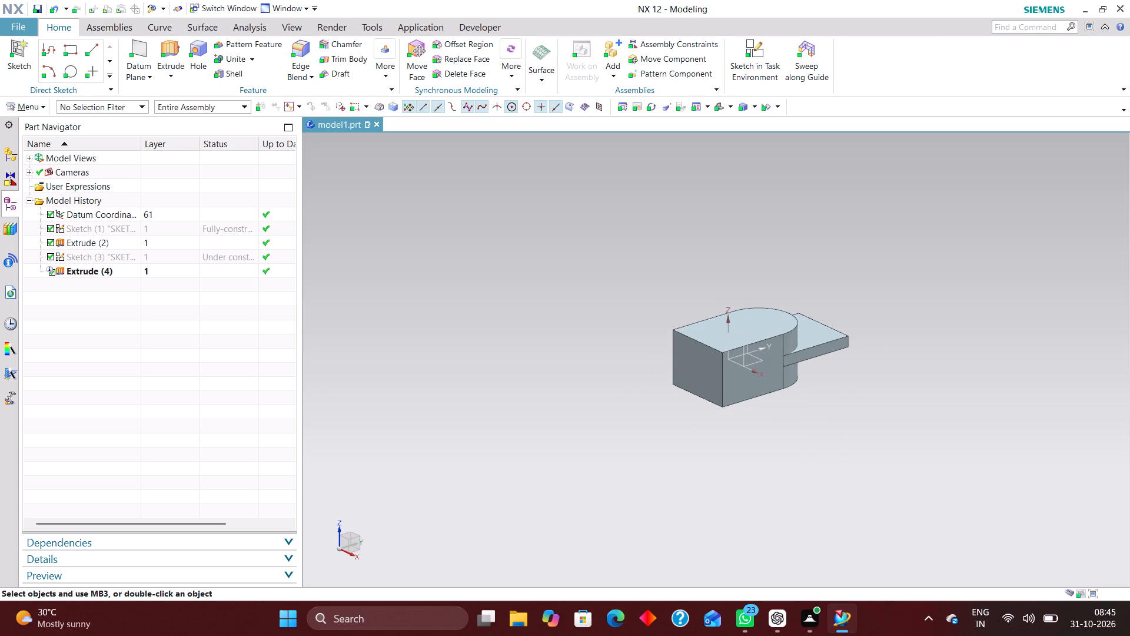
pyautogui.scroll(-1, 766, 24)
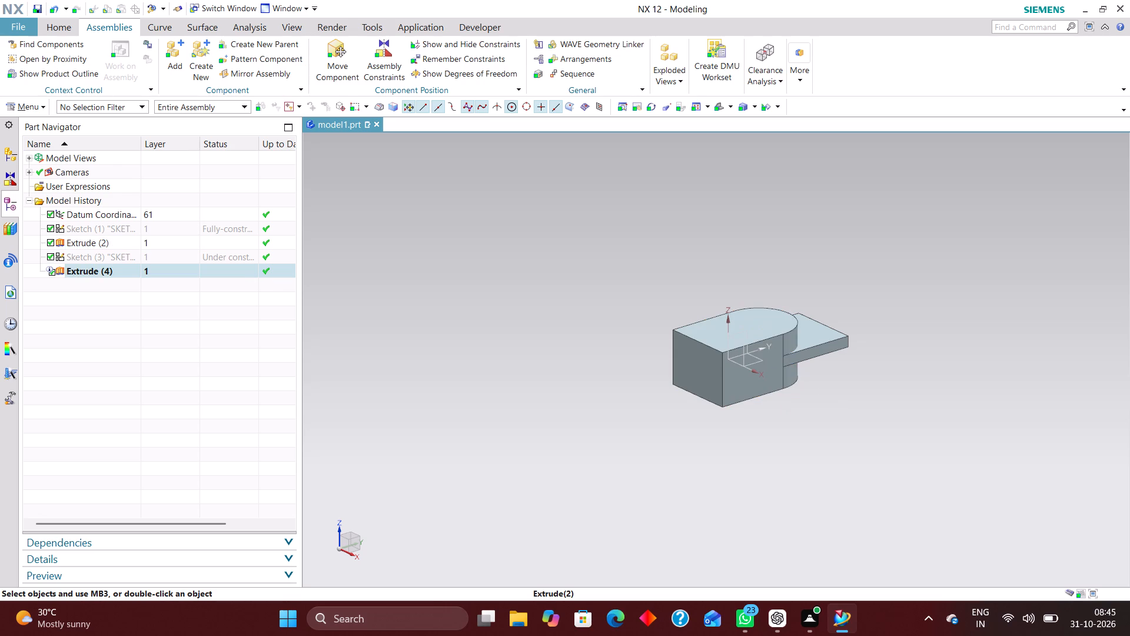
pyautogui.scroll(3, 860, 364)
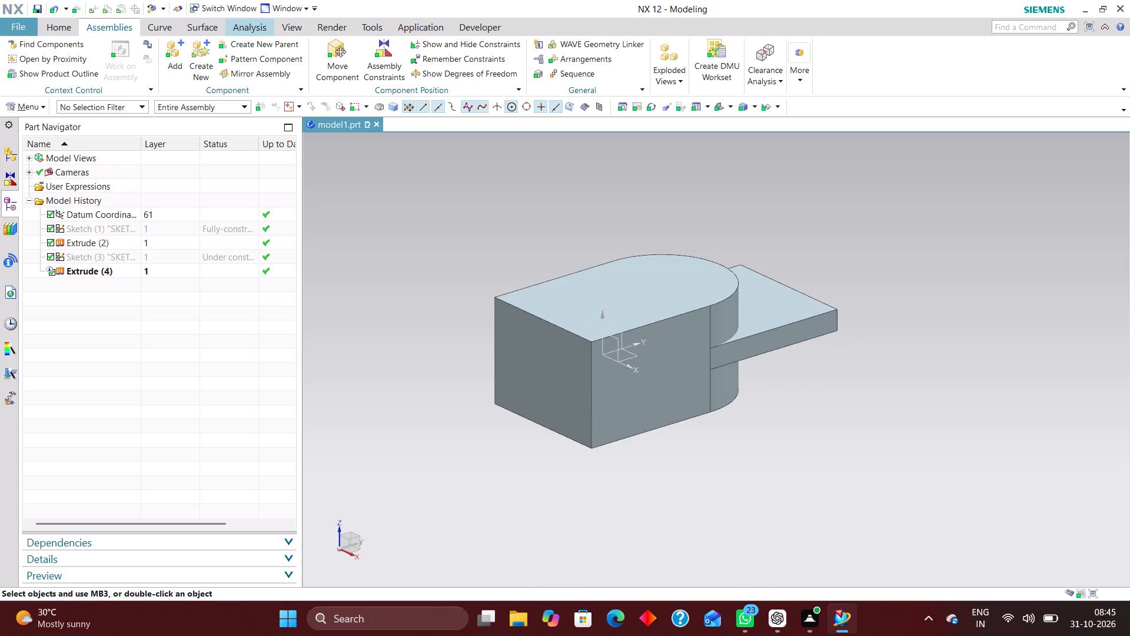
pyautogui.click(248, 27)
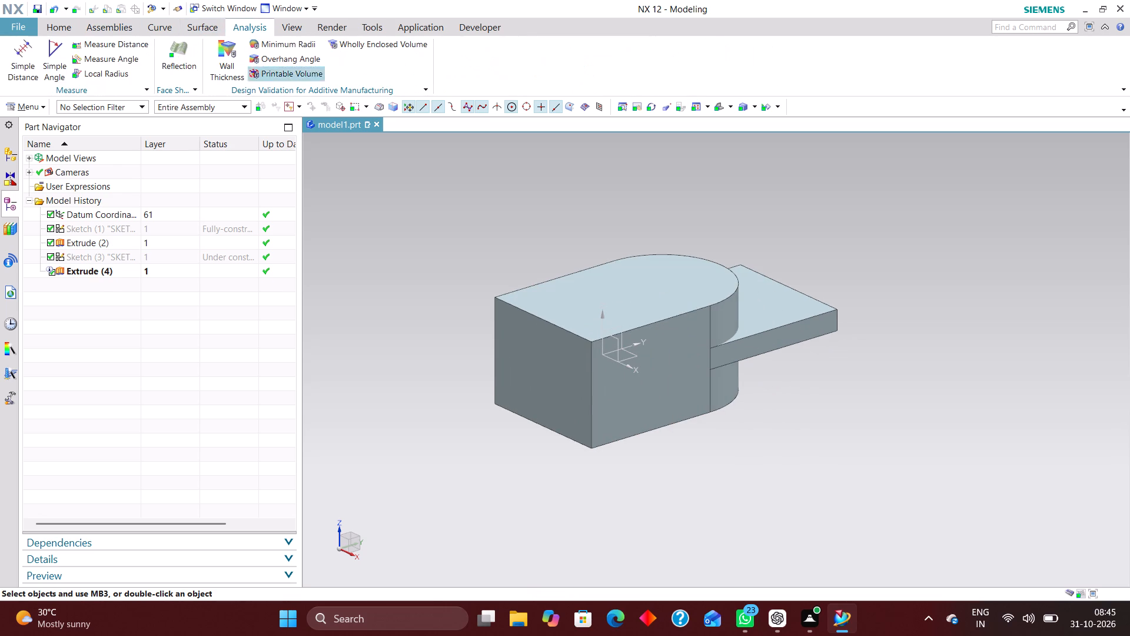
pyautogui.click(18, 62)
pyautogui.moveTo(822, 422); pyautogui.dragTo(816, 415, button='middle')
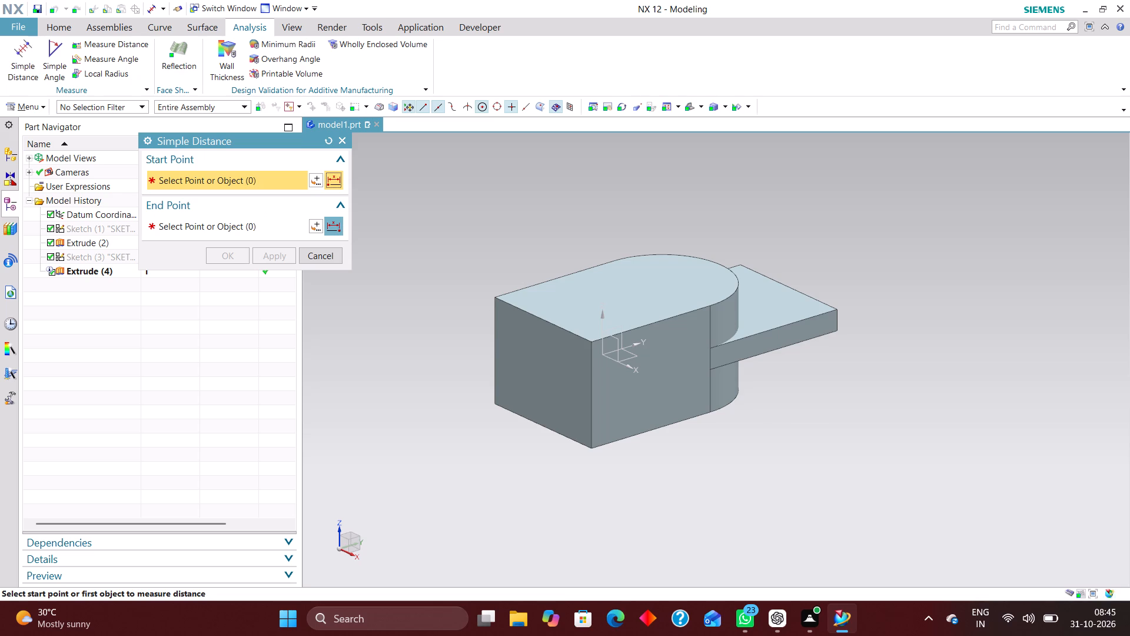
pyautogui.moveTo(816, 415); pyautogui.dragTo(777, 374, button='middle')
pyautogui.click(681, 376)
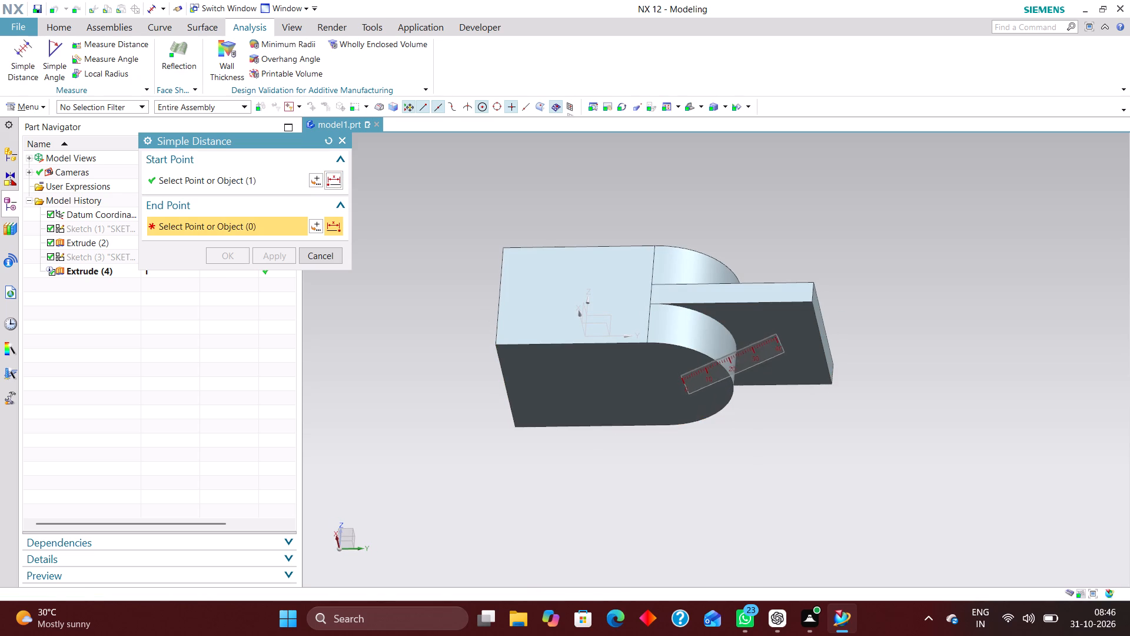
pyautogui.click(778, 327)
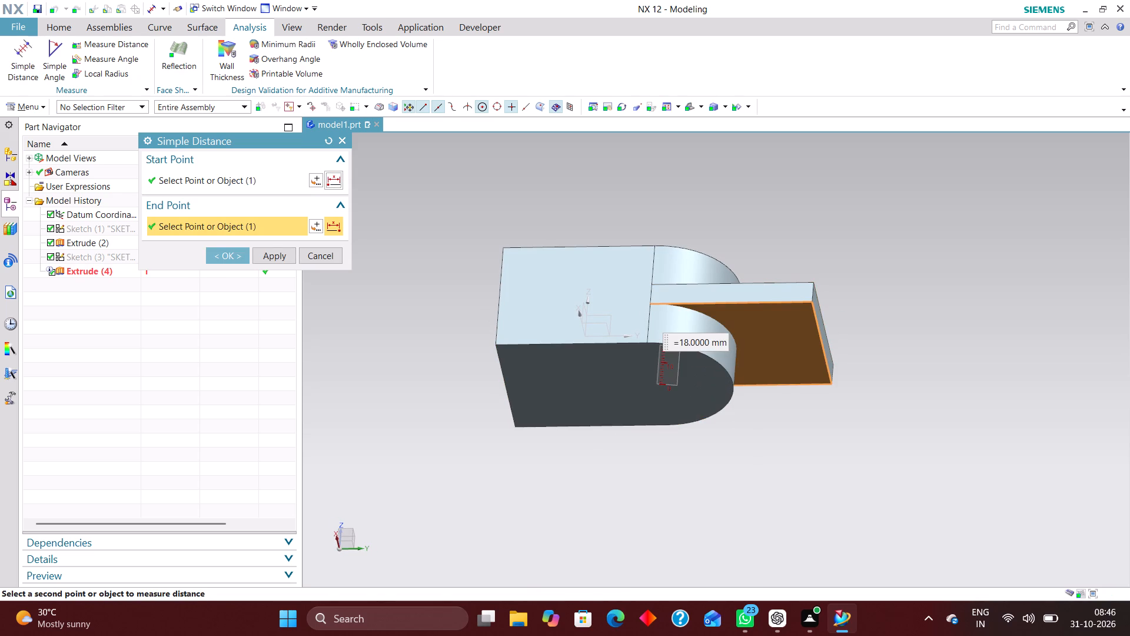
pyautogui.click(326, 141)
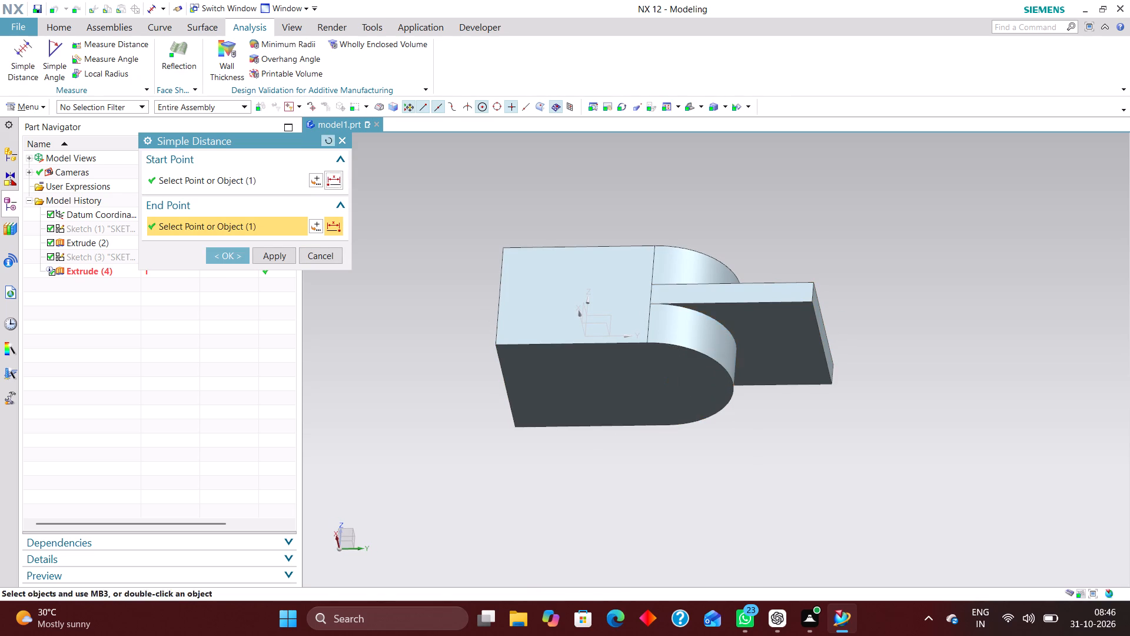
# Measure the distance from the arch-shaped body's top face to the plate's upper face.
pyautogui.moveTo(740, 216); pyautogui.dragTo(737, 279, button='middle')
pyautogui.click(606, 277)
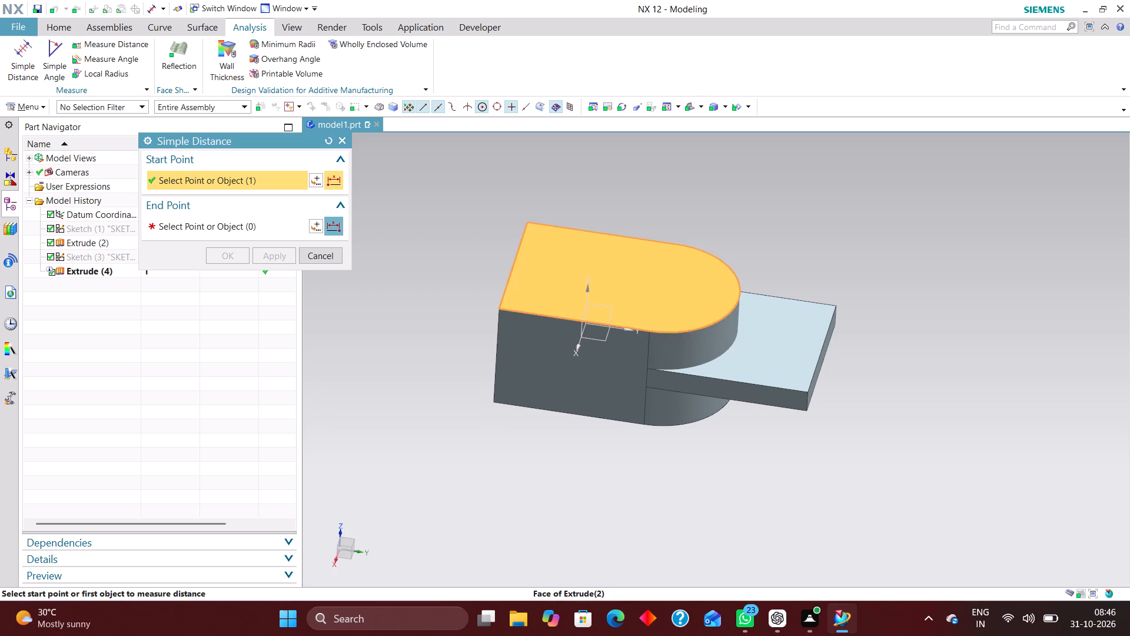
pyautogui.click(787, 363)
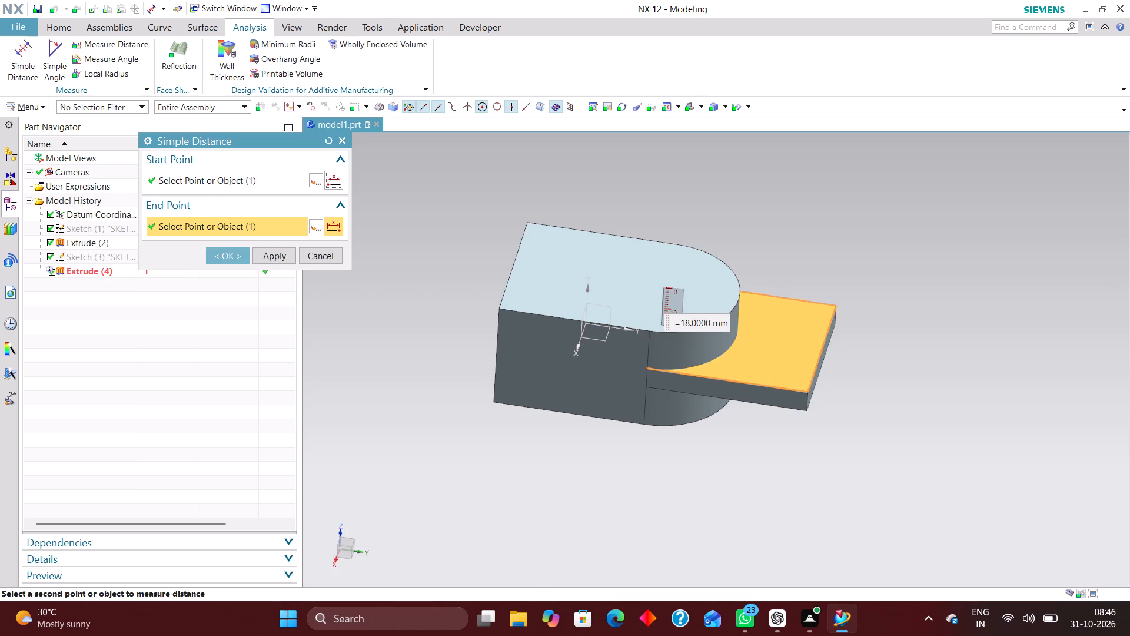
pyautogui.click(332, 141)
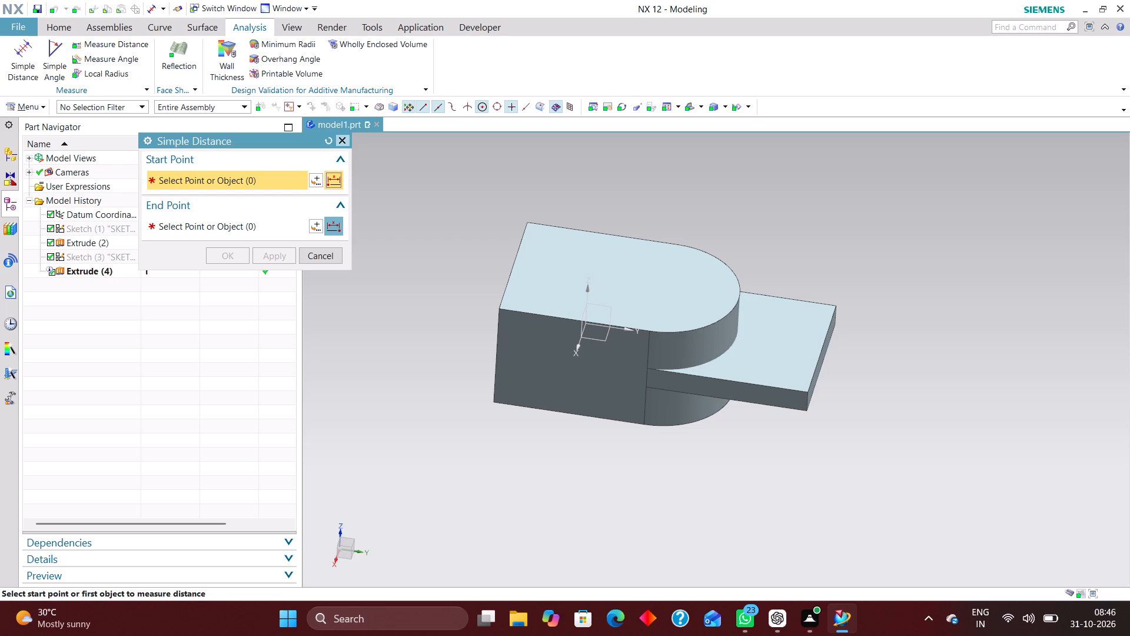
pyautogui.click(328, 256)
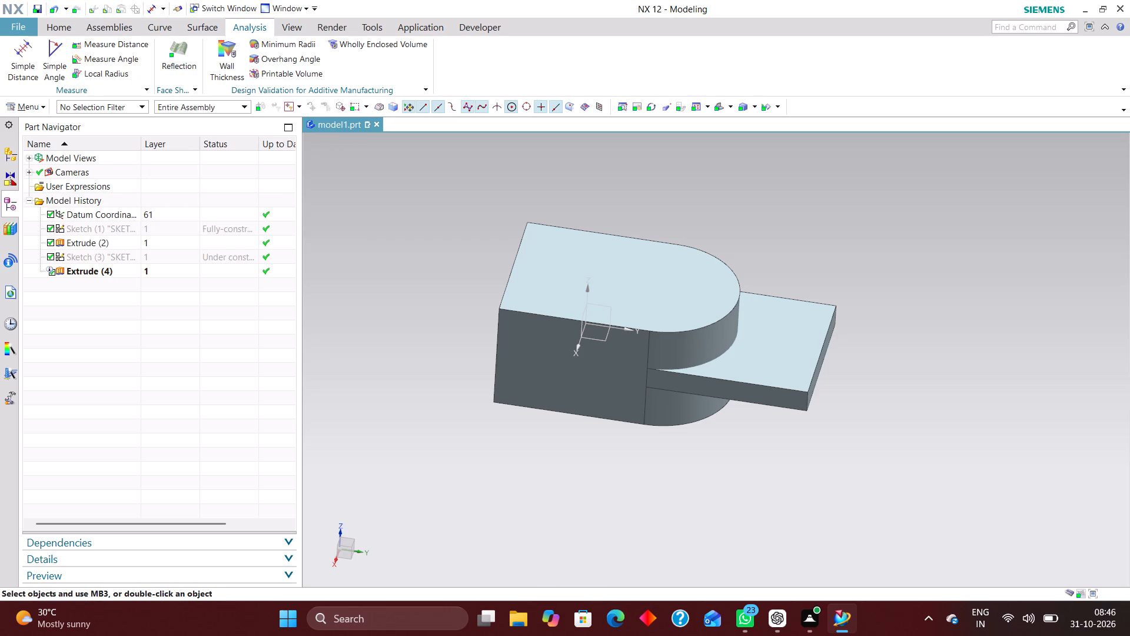
# Unite the bodies, using the arch-shaped block as the target and the central plate as the tool.
pyautogui.click(62, 23)
pyautogui.moveTo(880, 356); pyautogui.dragTo(878, 354, button='middle')
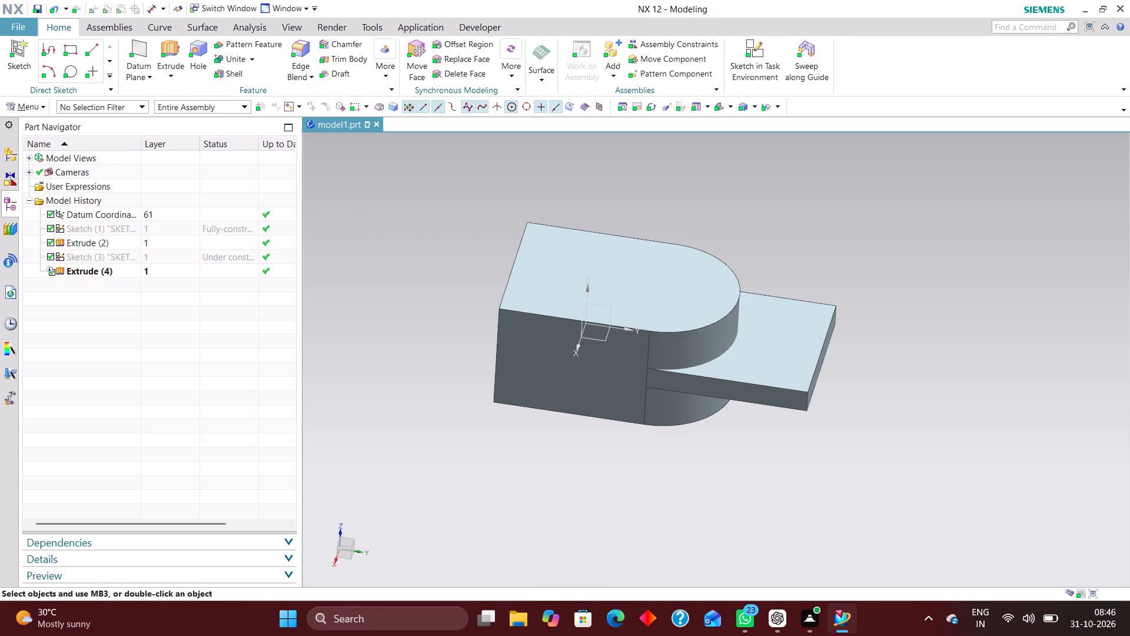
pyautogui.moveTo(878, 354); pyautogui.dragTo(846, 326, button='middle')
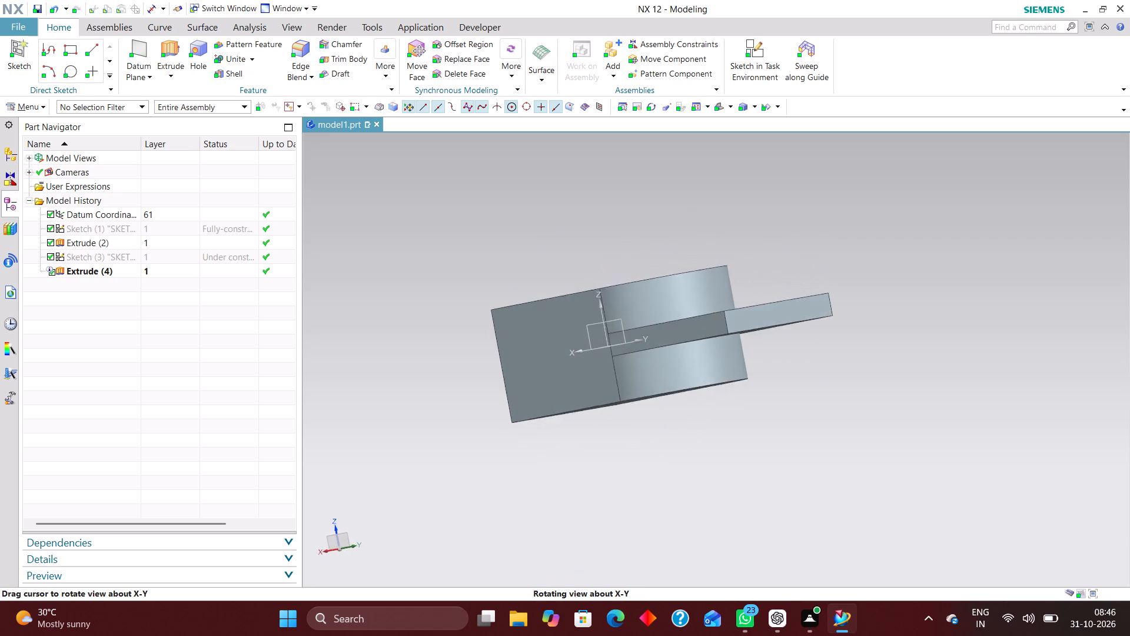
pyautogui.moveTo(846, 326); pyautogui.dragTo(846, 327, button='middle')
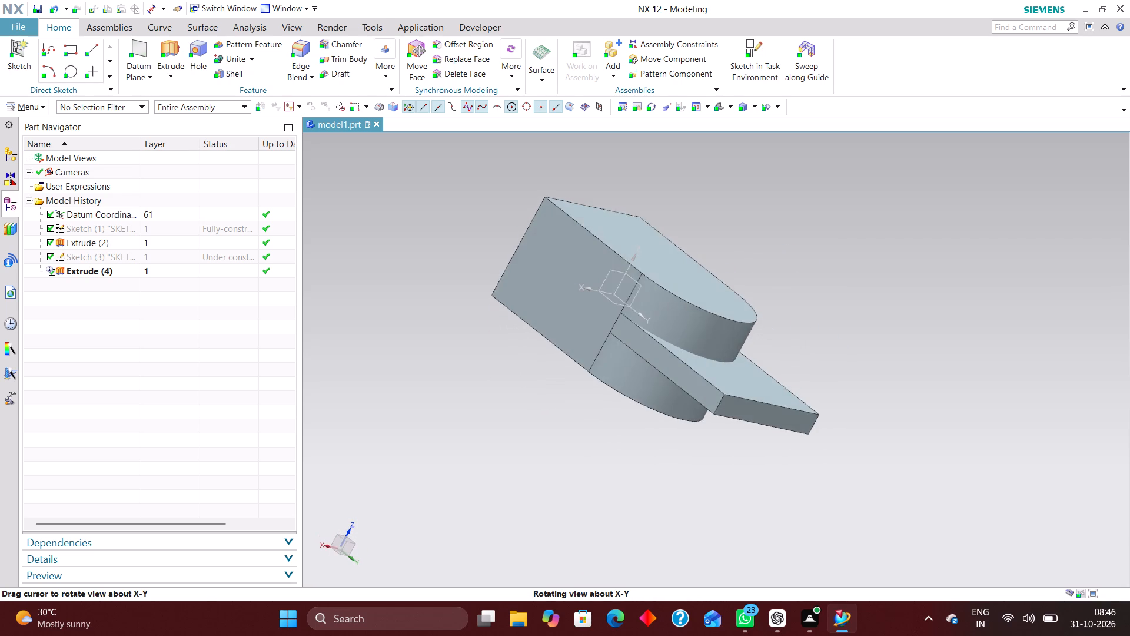
pyautogui.moveTo(846, 327); pyautogui.dragTo(845, 327, button='middle')
pyautogui.click(716, 107)
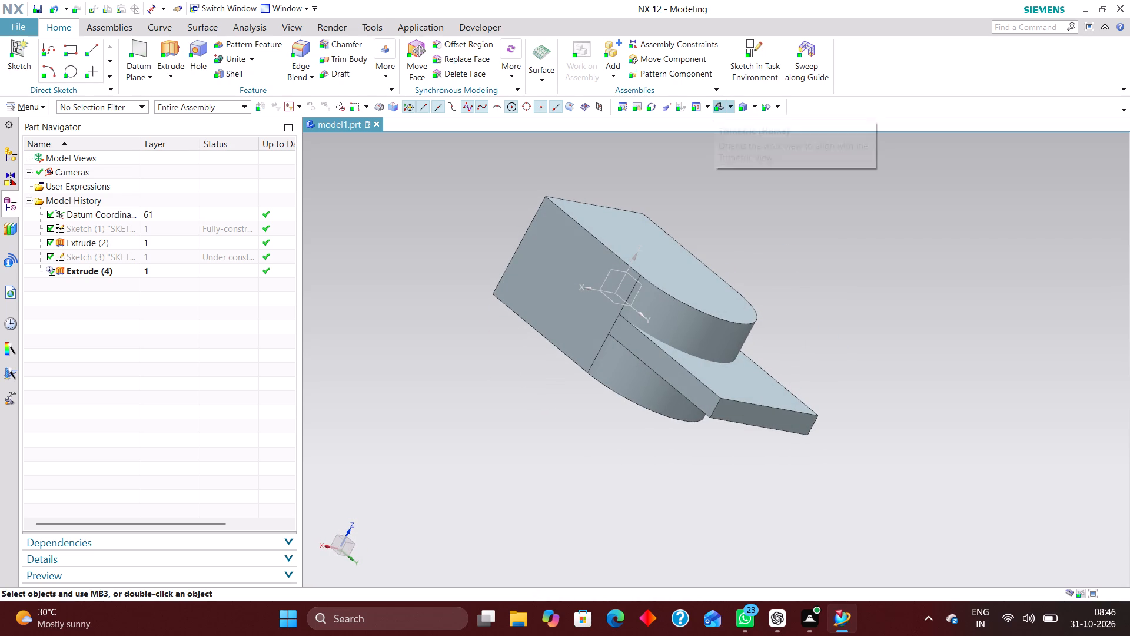
pyautogui.scroll(-3, 848, 290)
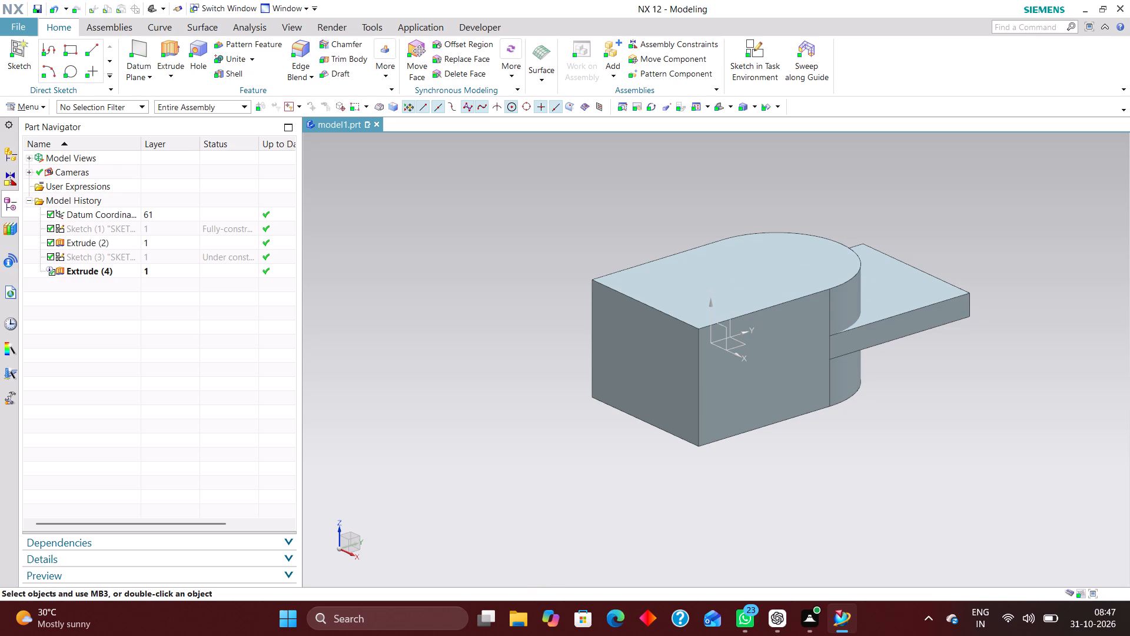
pyautogui.click(237, 58)
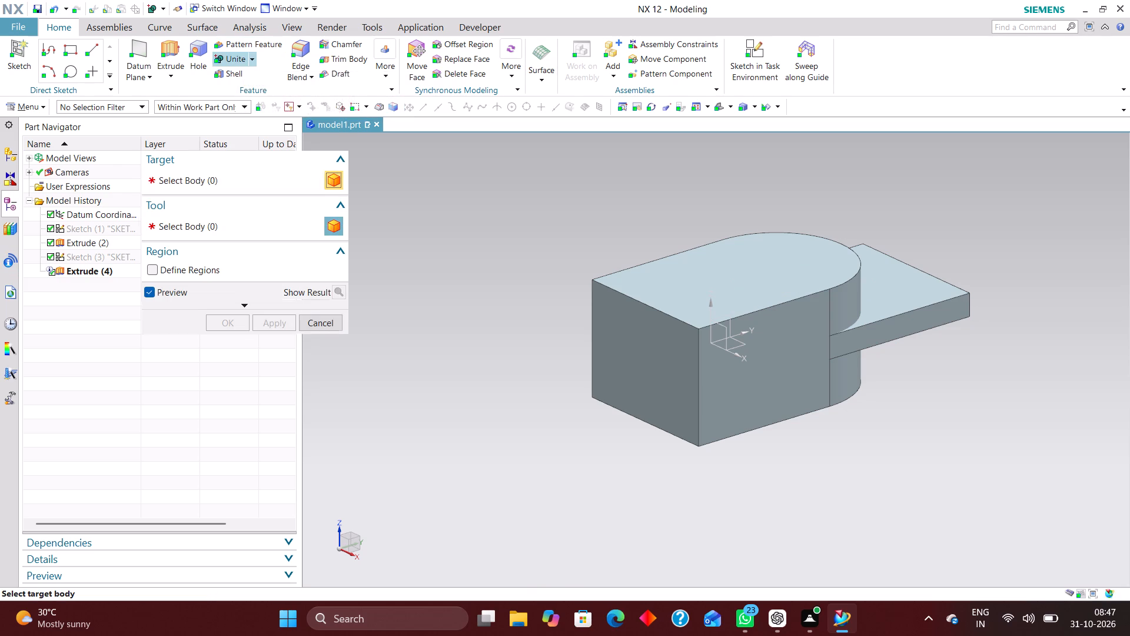
pyautogui.click(765, 326)
pyautogui.click(885, 322)
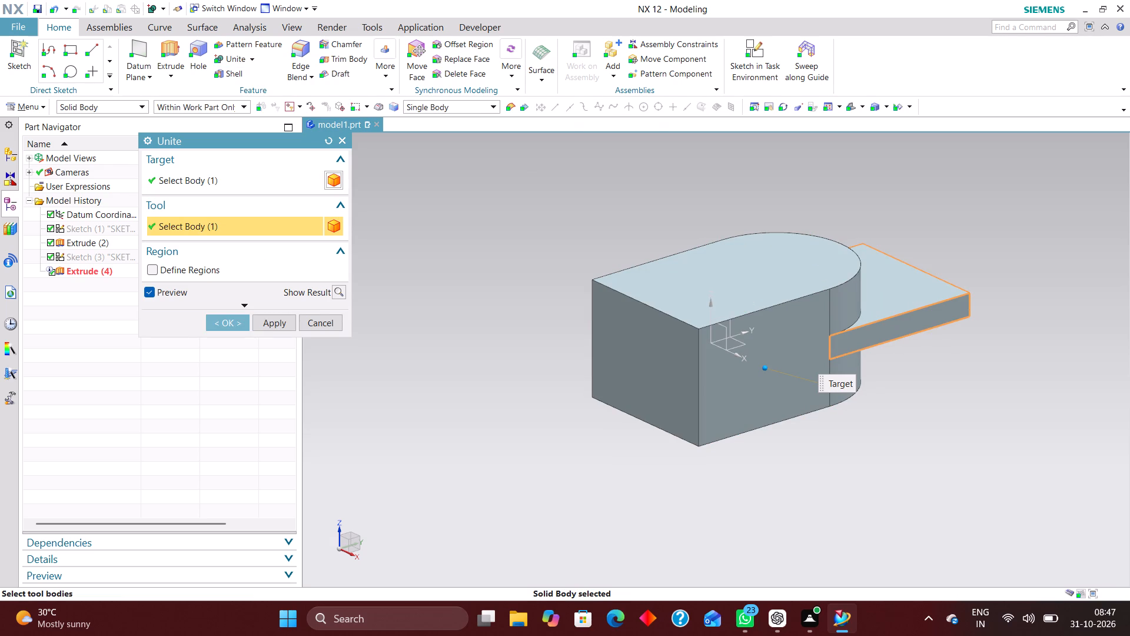
pyautogui.click(225, 320)
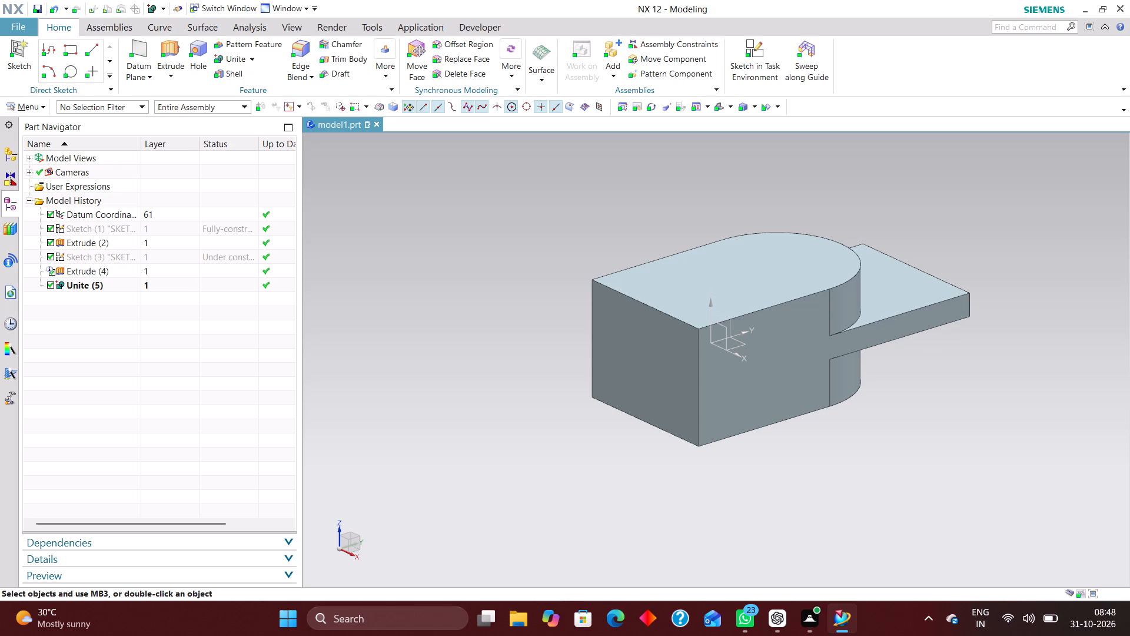
# Start a new sketch on a plane in the sketch task environment.
pyautogui.scroll(-2, 807, 281)
pyautogui.scroll(2, 891, 244)
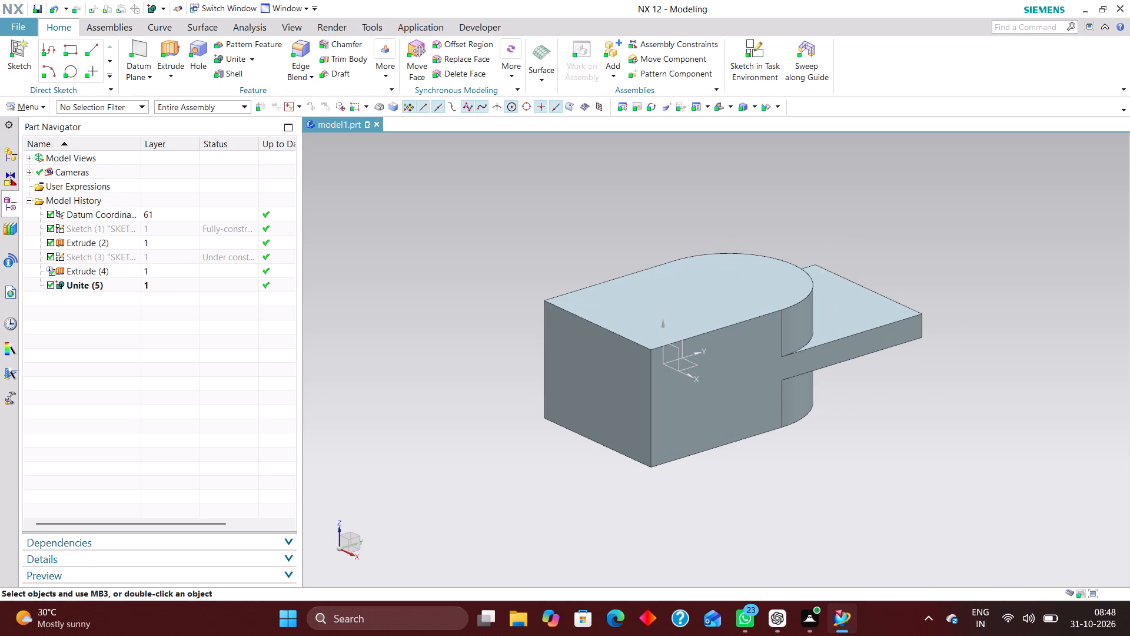
pyautogui.scroll(-2, 899, 226)
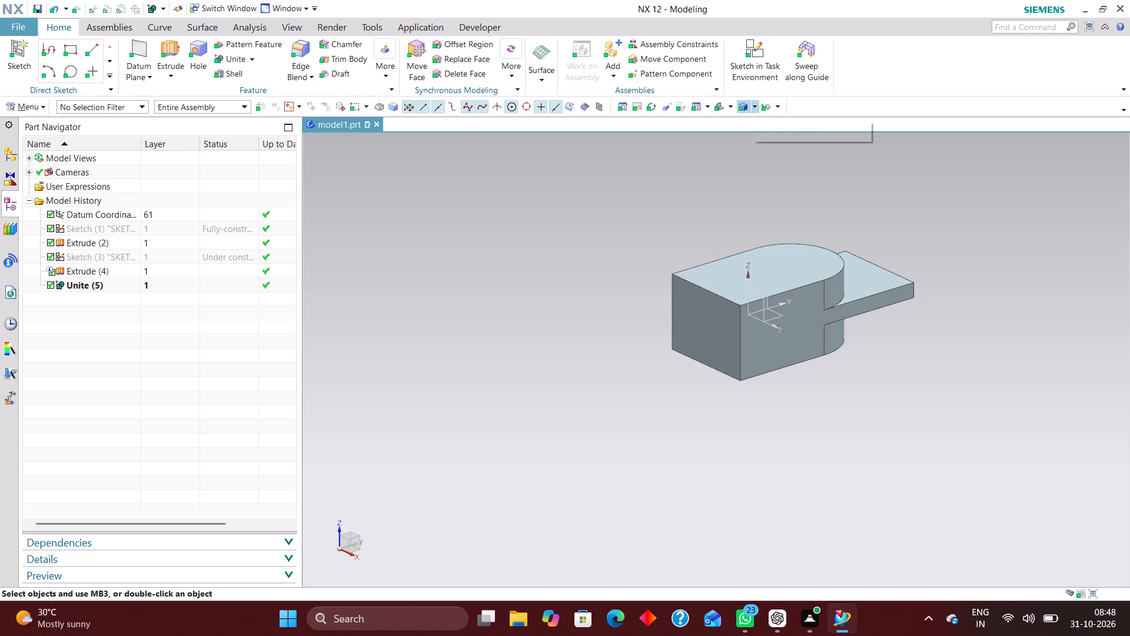
pyautogui.scroll(1, 864, 198)
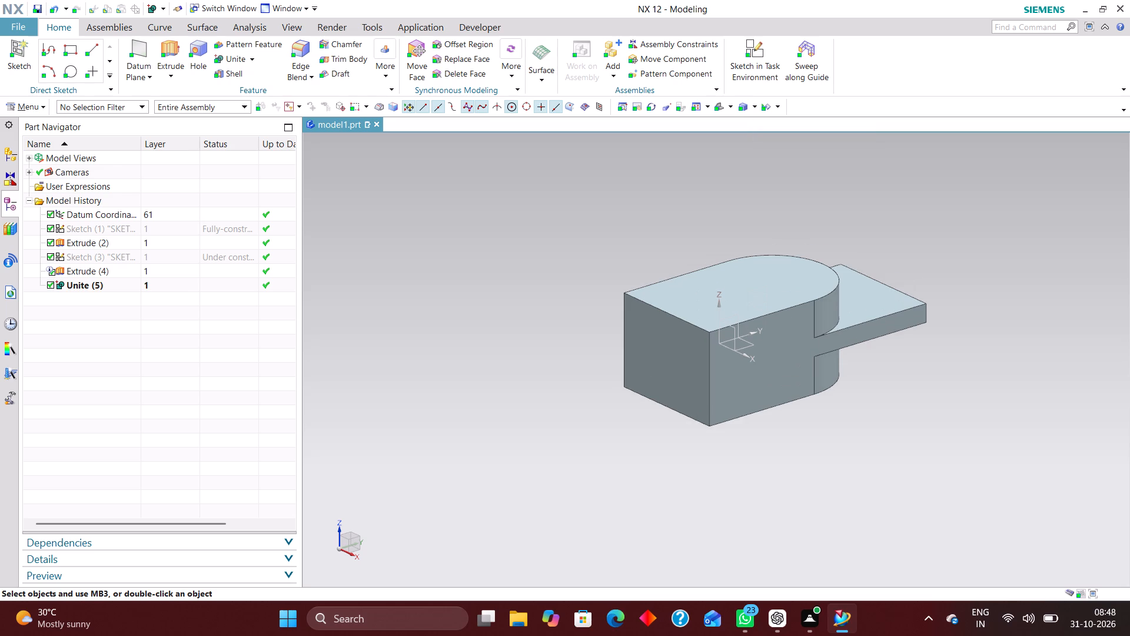
pyautogui.scroll(2, 836, 192)
pyautogui.scroll(-2, 836, 191)
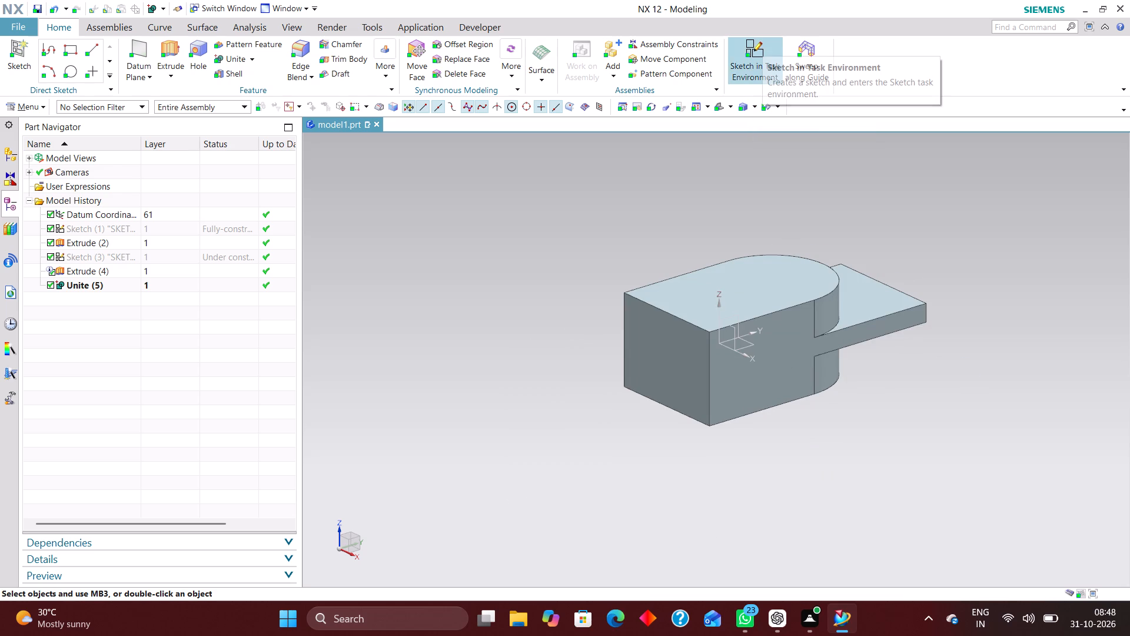
pyautogui.click(762, 43)
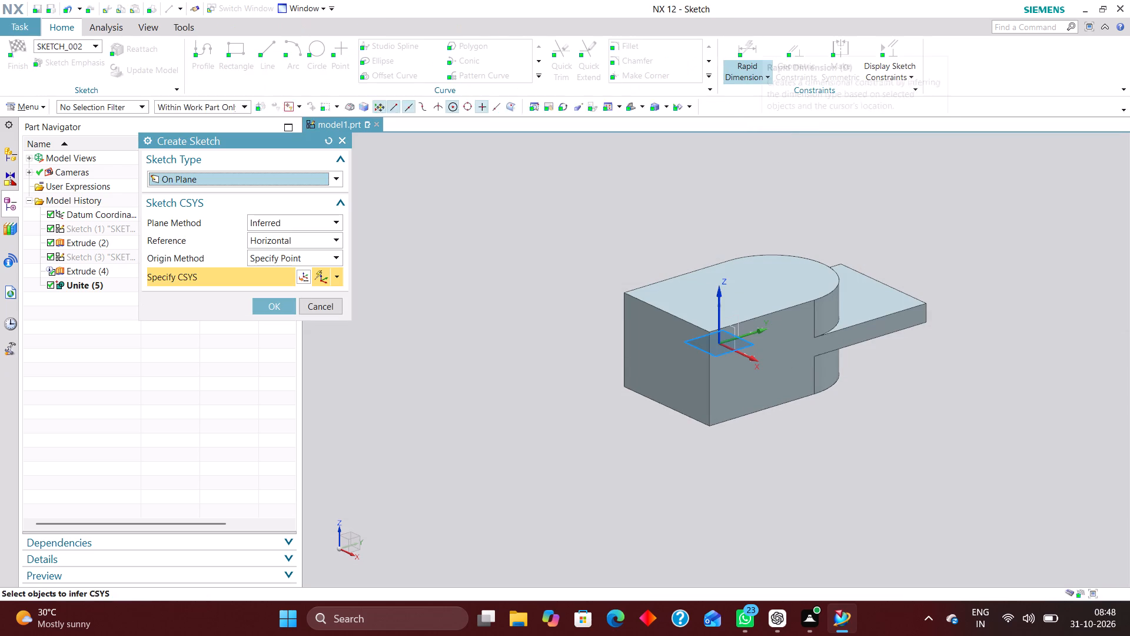
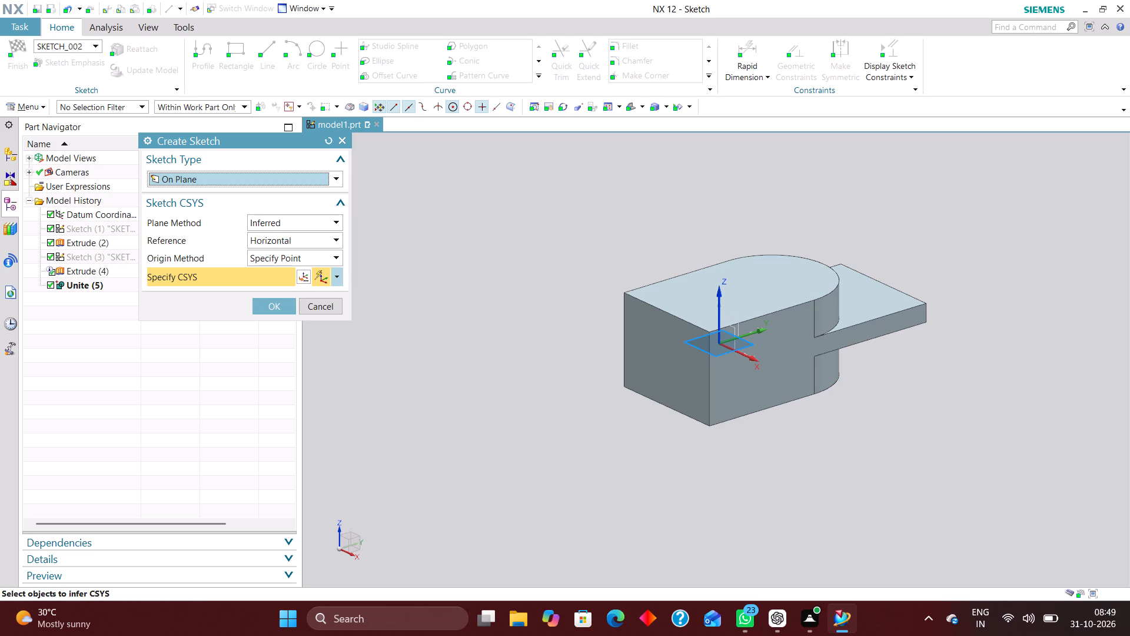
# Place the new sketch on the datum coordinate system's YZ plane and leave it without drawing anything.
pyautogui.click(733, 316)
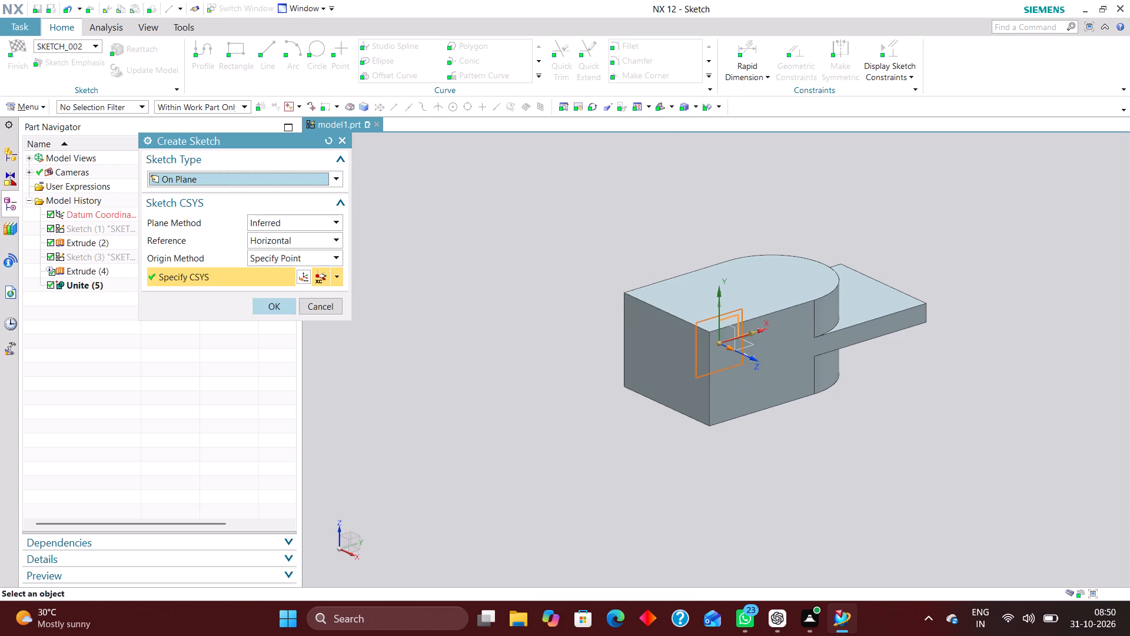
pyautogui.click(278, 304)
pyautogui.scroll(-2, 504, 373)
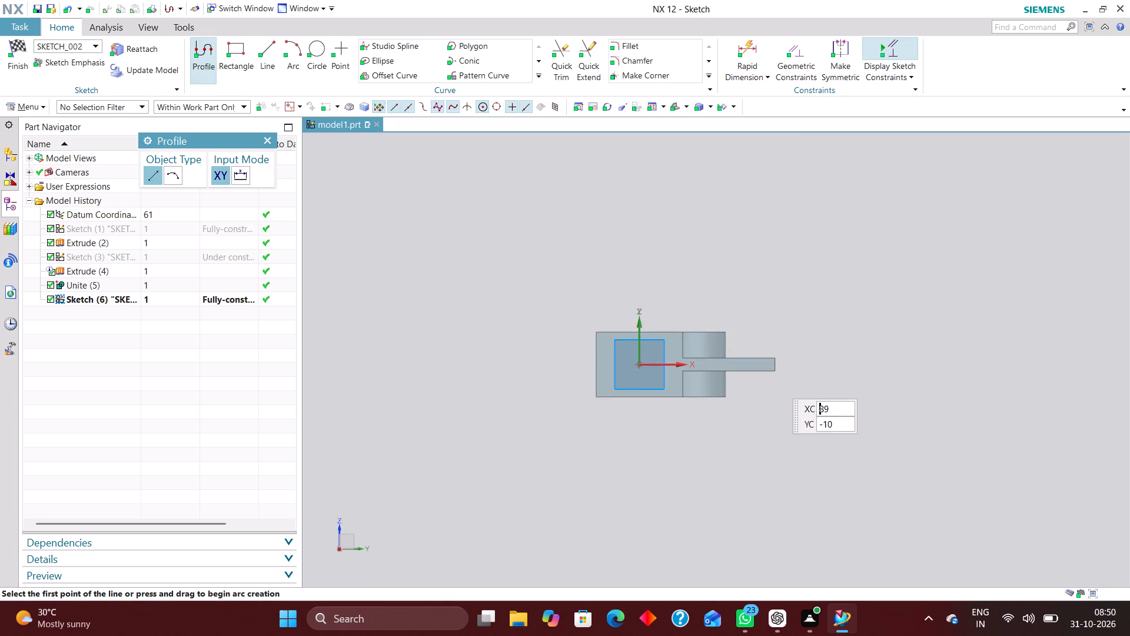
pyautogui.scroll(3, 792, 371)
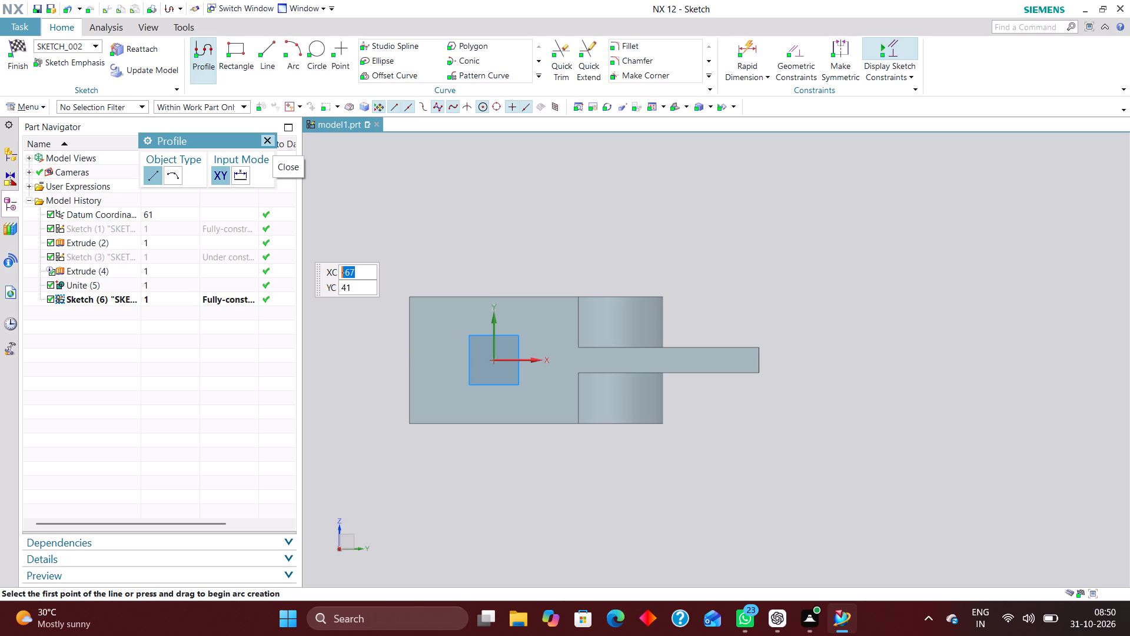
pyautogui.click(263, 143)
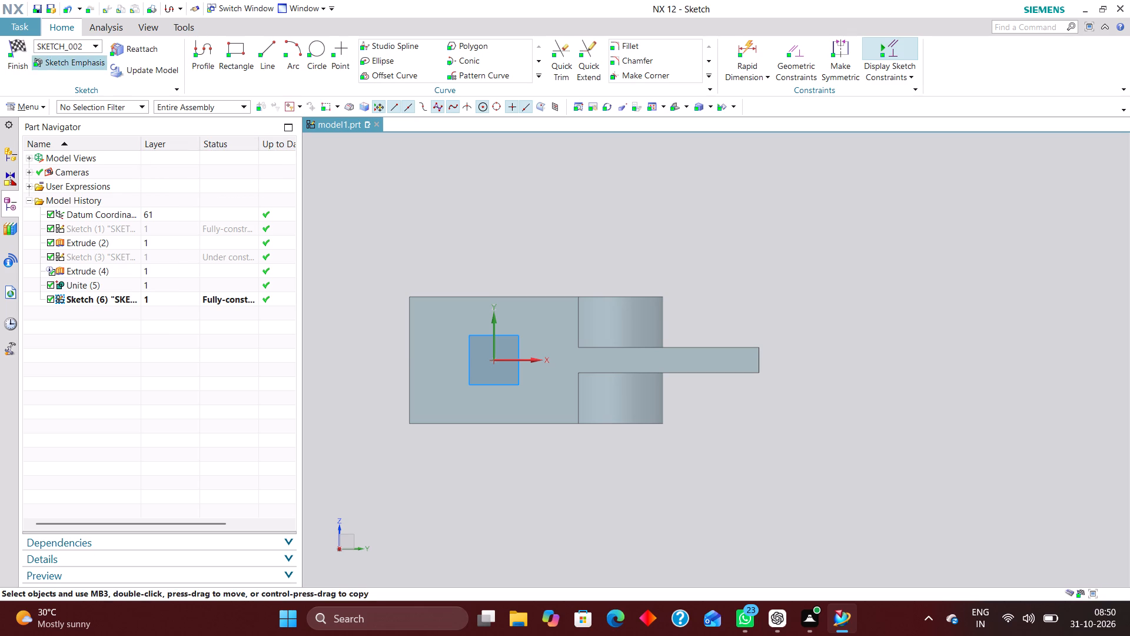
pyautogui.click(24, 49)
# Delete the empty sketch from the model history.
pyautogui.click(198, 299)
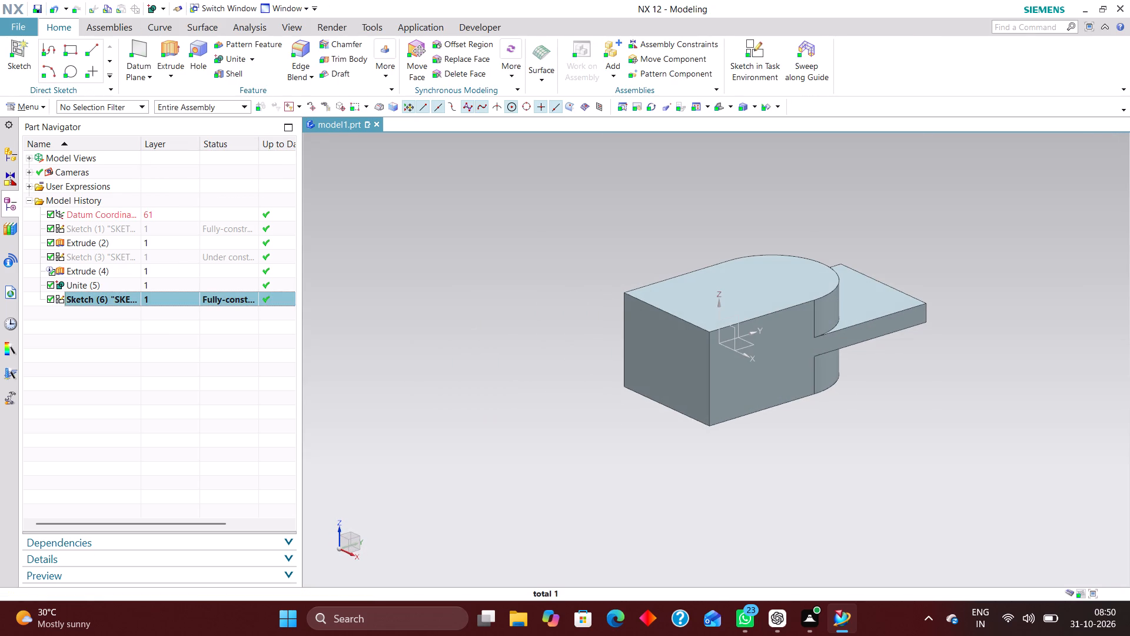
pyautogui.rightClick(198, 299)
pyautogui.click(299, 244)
# Start an At Angle datum plane referenced to the datum XY plane, through the plate's upper side edge.
pyautogui.click(142, 47)
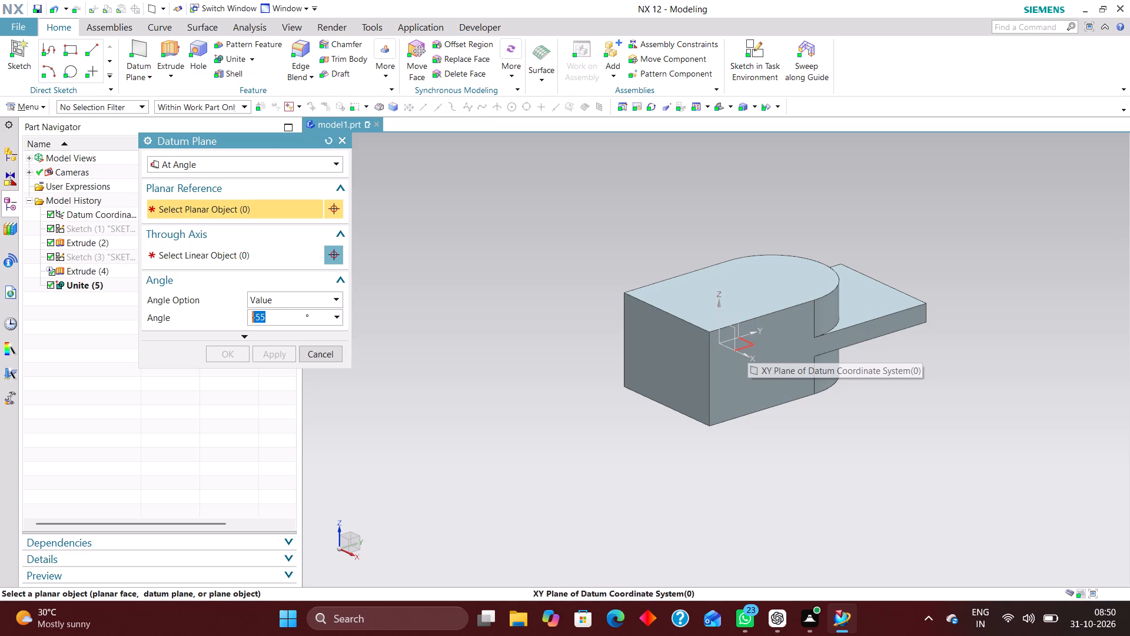
pyautogui.click(747, 347)
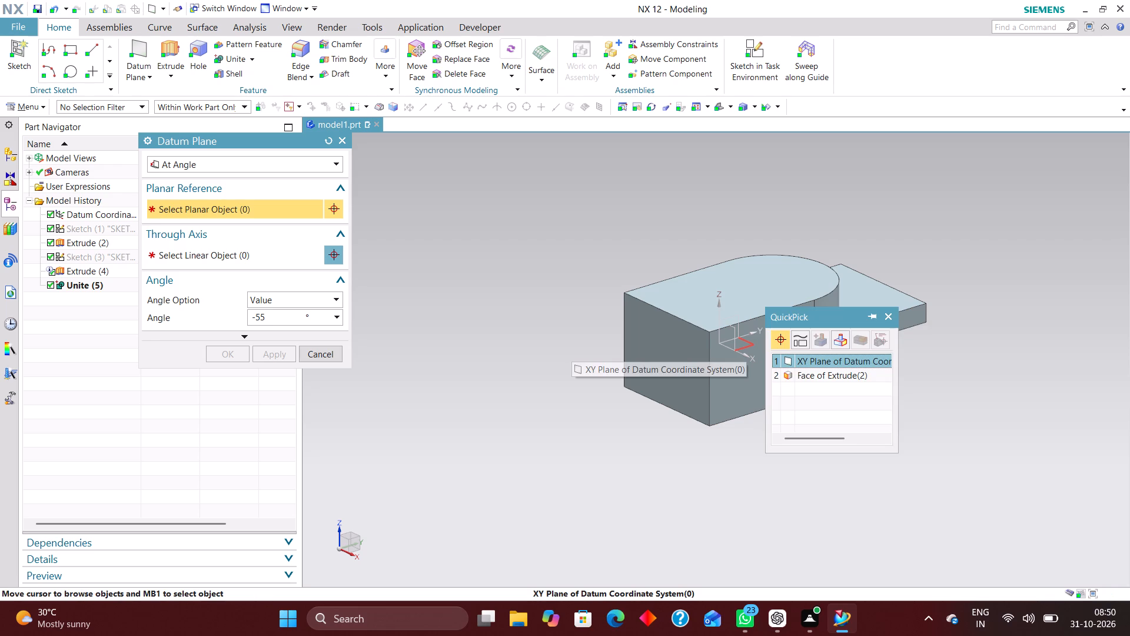
pyautogui.click(822, 361)
pyautogui.click(854, 326)
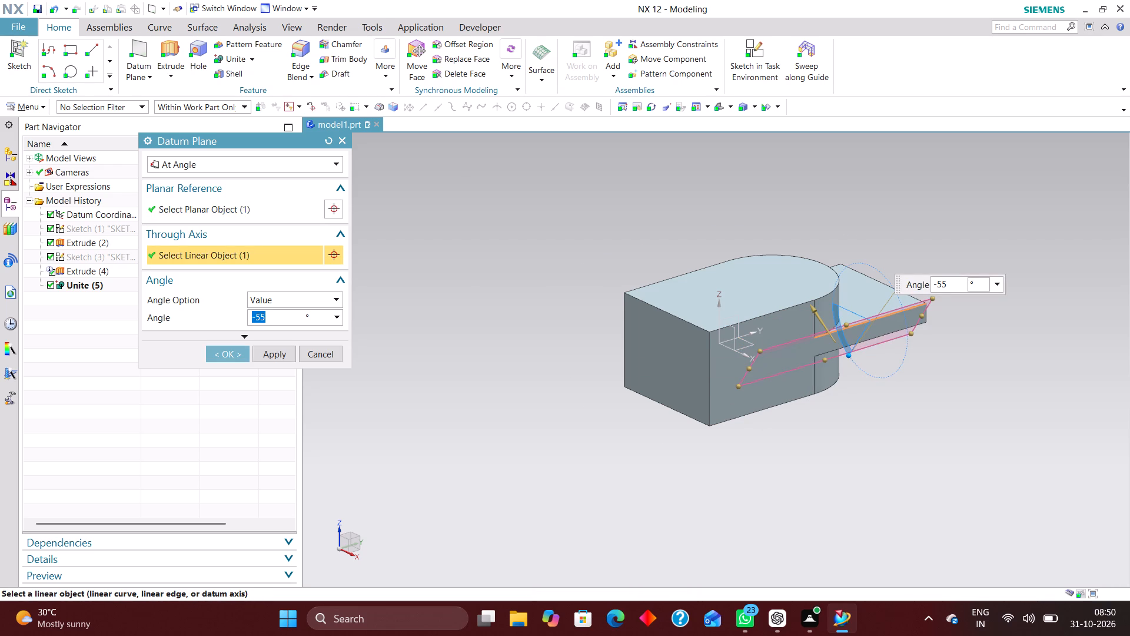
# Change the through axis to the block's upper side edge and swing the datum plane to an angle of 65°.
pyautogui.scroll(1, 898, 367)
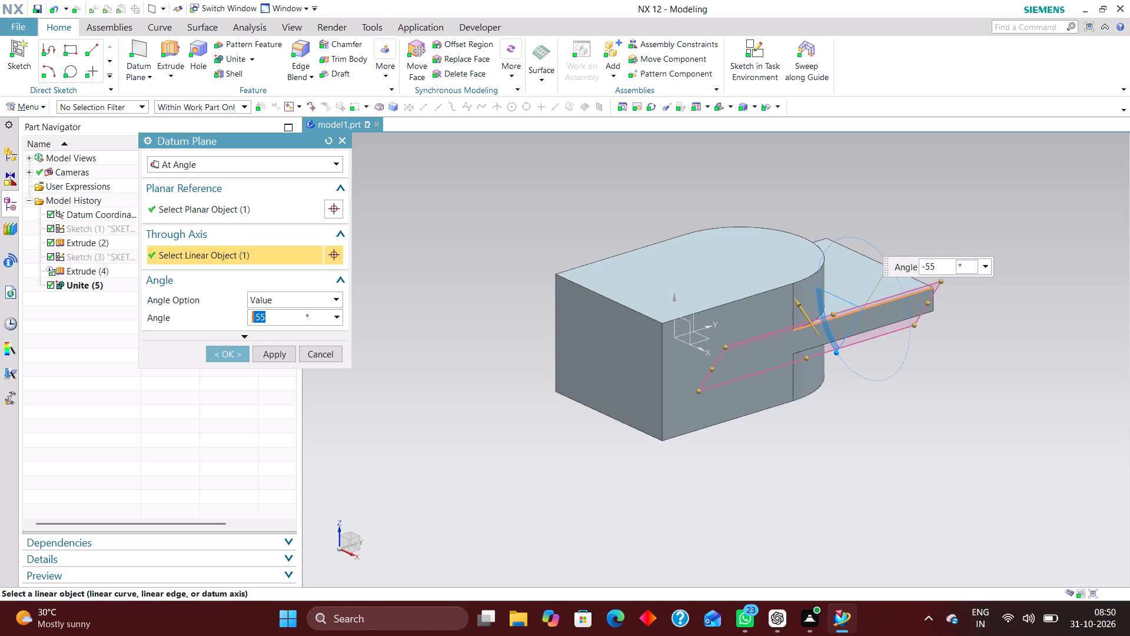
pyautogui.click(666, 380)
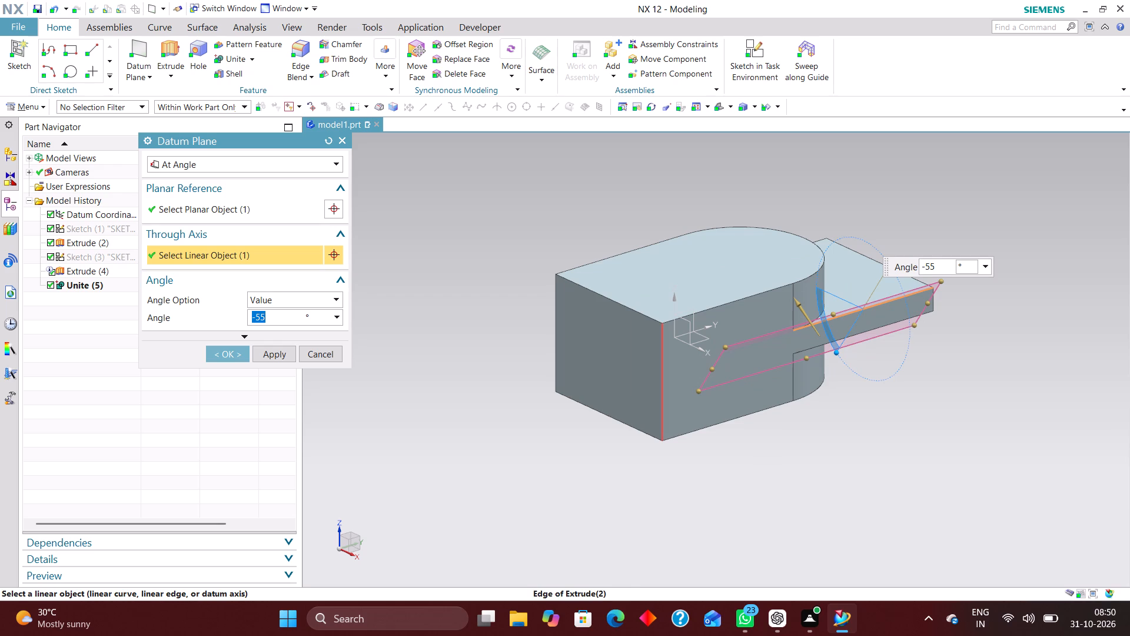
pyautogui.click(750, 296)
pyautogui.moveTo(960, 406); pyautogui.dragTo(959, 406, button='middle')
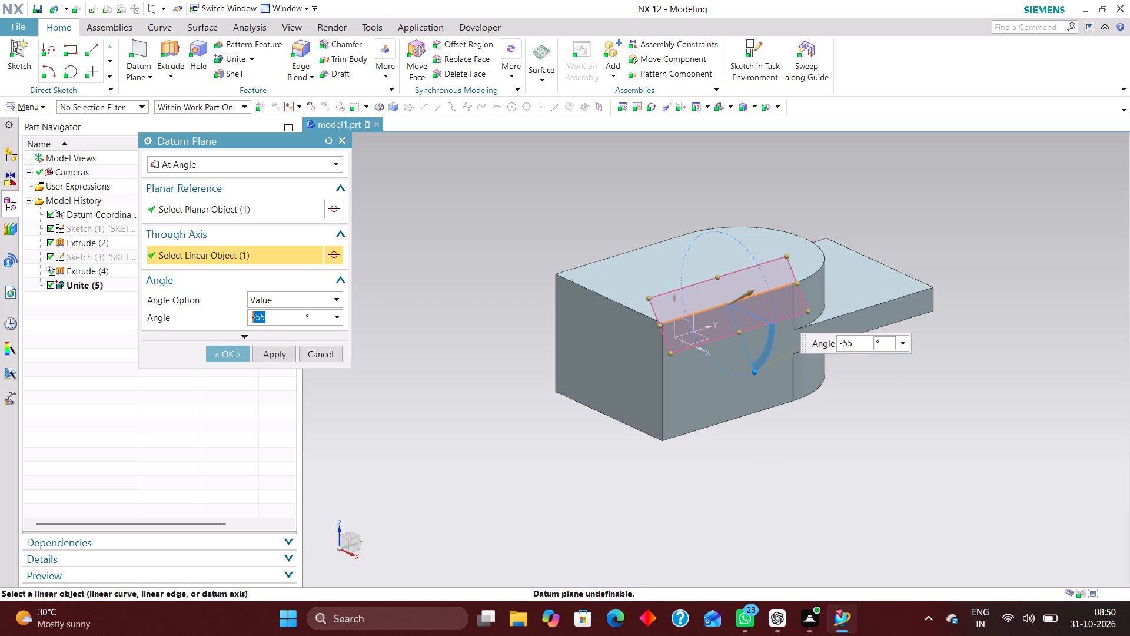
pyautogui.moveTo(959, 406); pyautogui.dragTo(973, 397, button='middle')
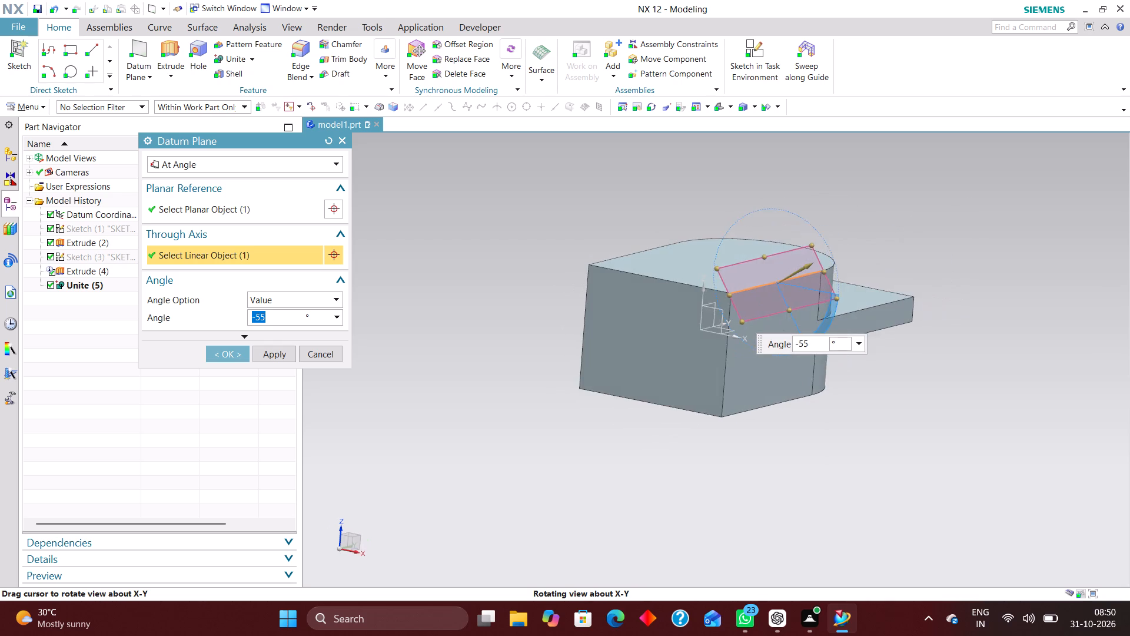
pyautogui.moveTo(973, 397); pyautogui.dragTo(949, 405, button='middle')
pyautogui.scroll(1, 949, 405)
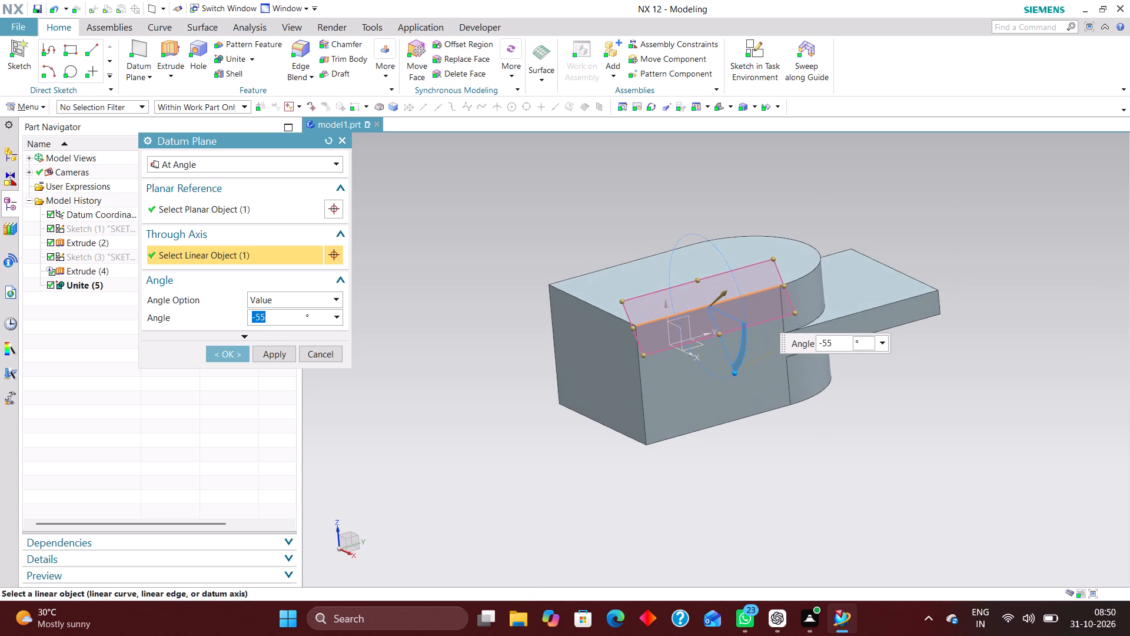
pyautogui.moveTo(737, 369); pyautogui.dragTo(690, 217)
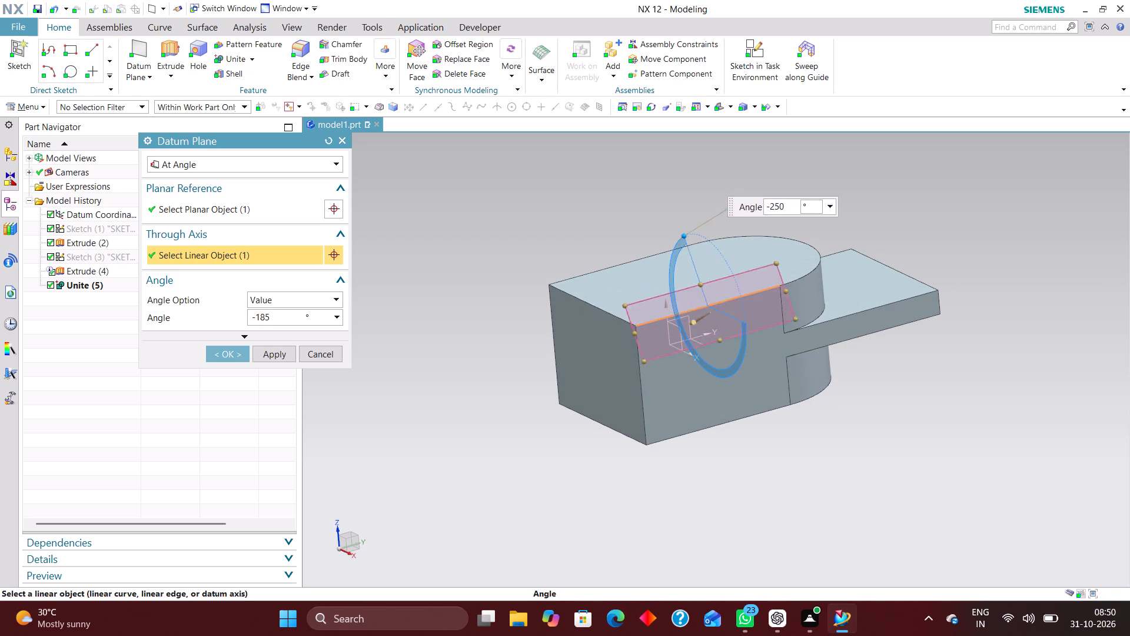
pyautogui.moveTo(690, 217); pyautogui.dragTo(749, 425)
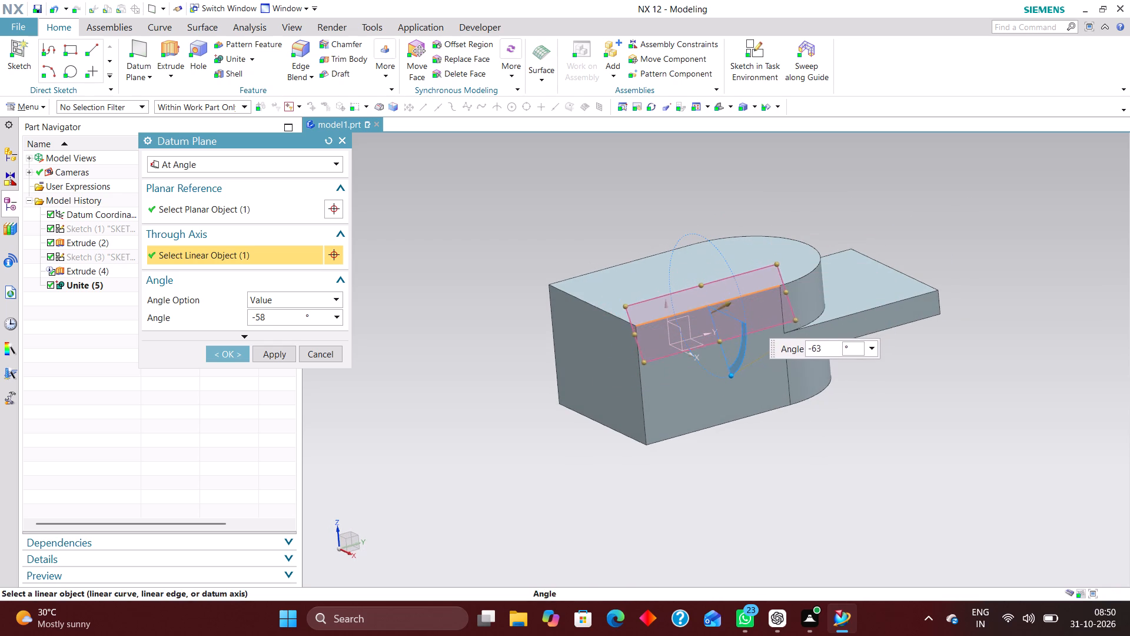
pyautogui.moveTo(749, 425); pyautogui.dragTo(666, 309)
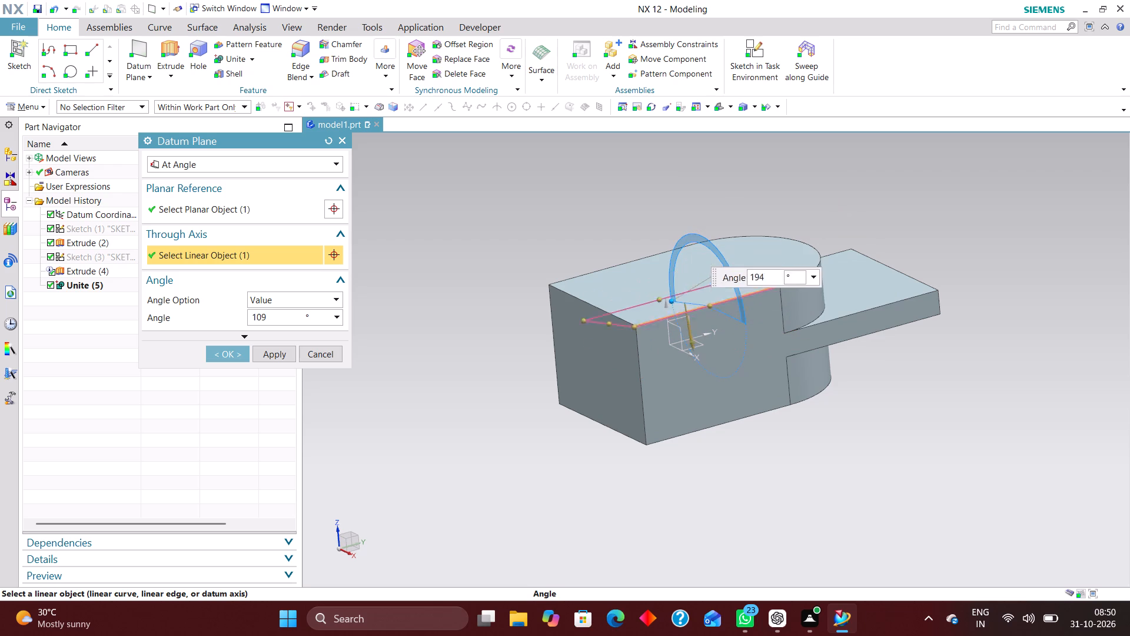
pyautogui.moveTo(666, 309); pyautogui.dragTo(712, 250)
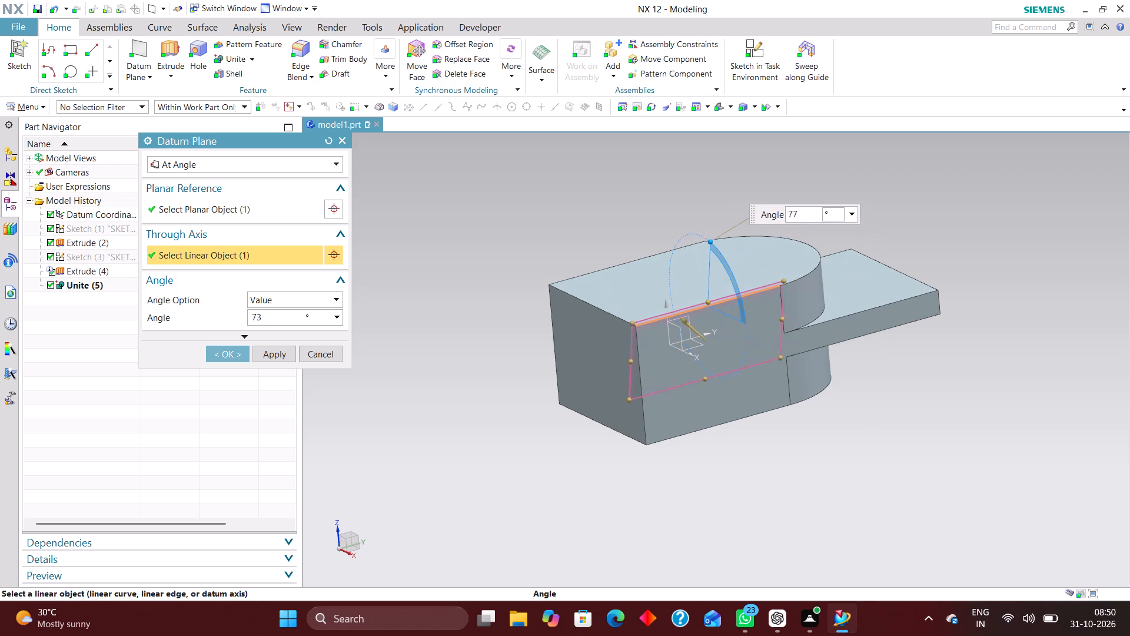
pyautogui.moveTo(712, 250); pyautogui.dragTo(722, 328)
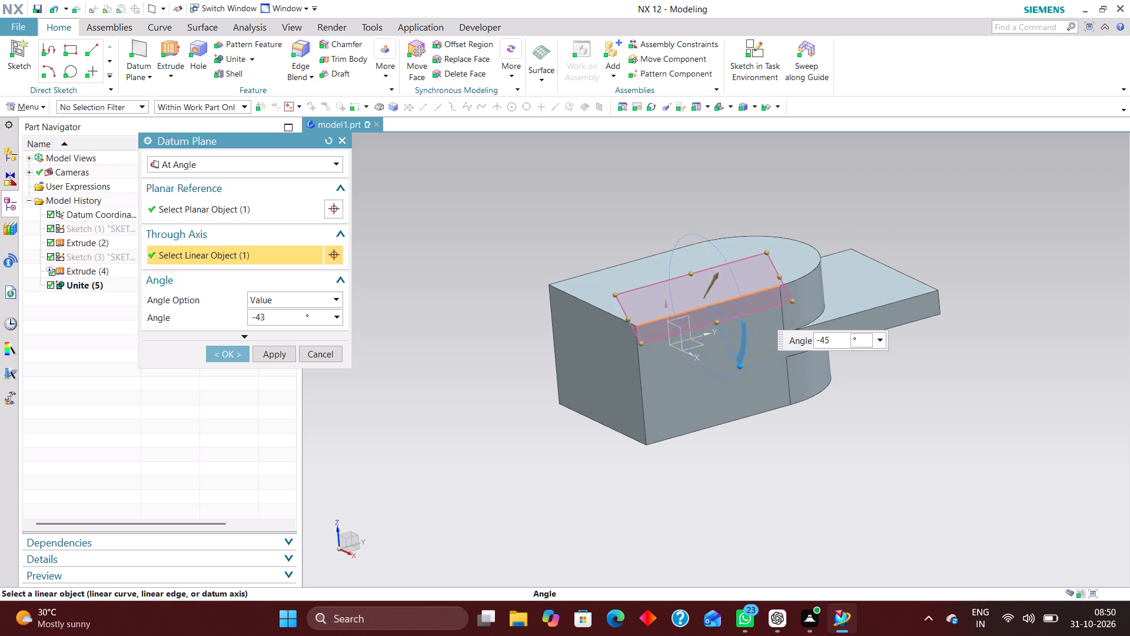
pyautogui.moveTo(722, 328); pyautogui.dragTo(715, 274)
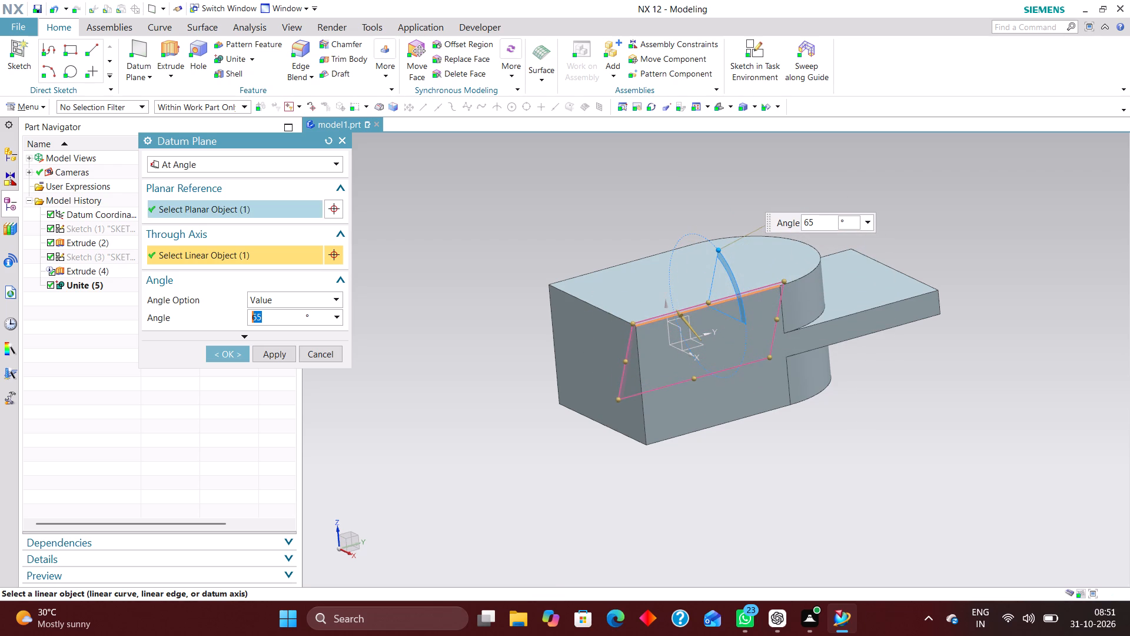
# Redefine the datum plane from the datum XZ plane through the block's front vertical corner edge at 135°.
pyautogui.click(262, 210)
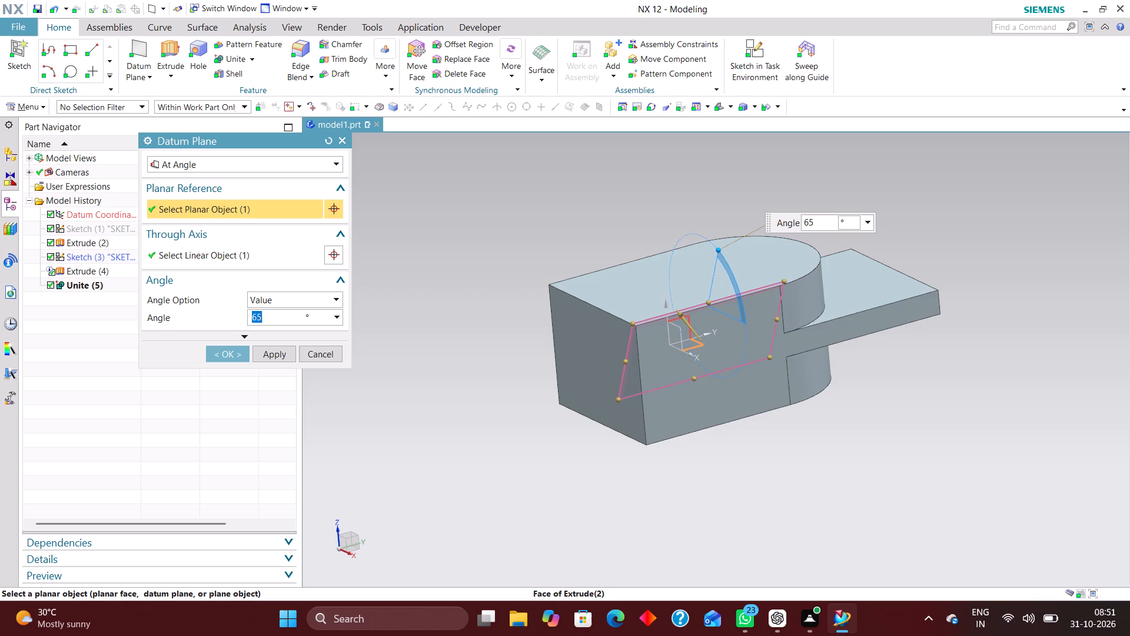
pyautogui.click(680, 333)
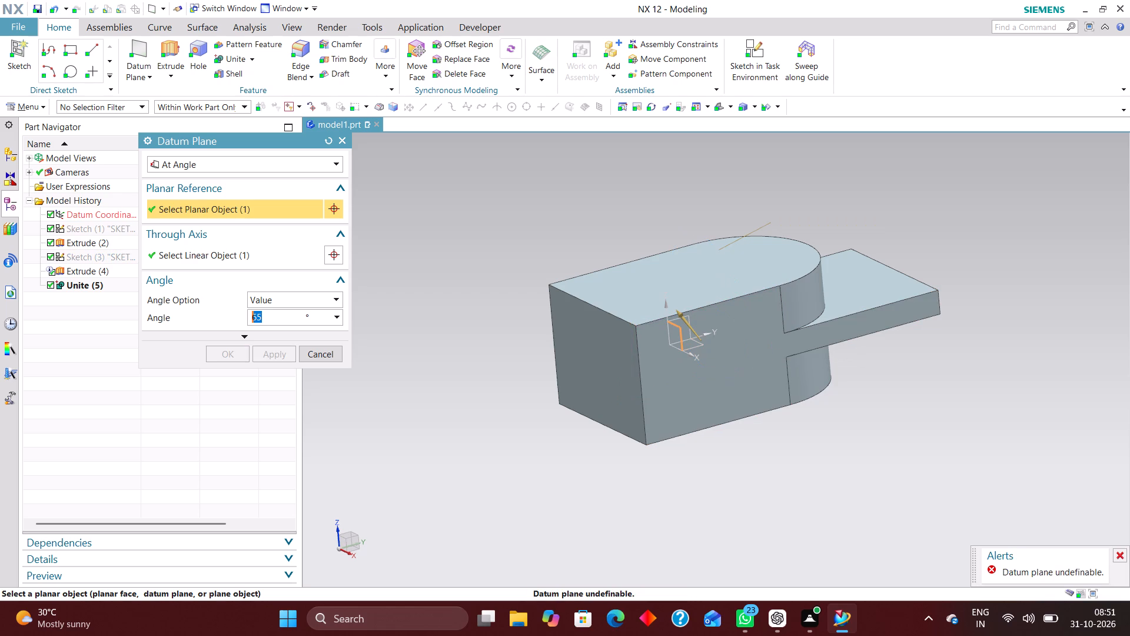
pyautogui.click(234, 252)
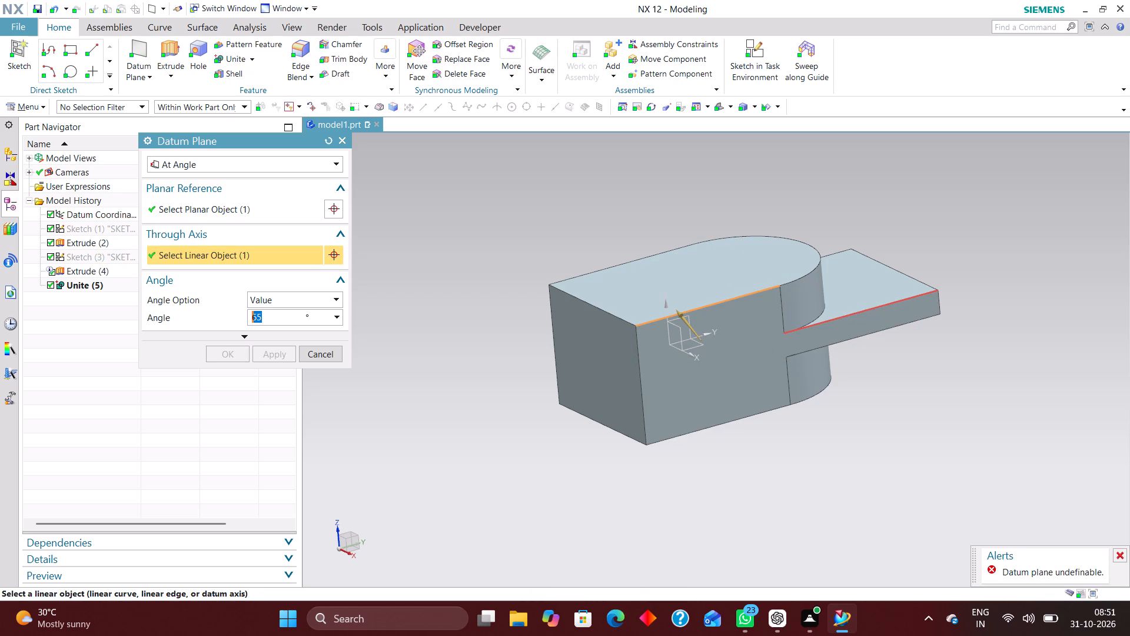
pyautogui.click(824, 322)
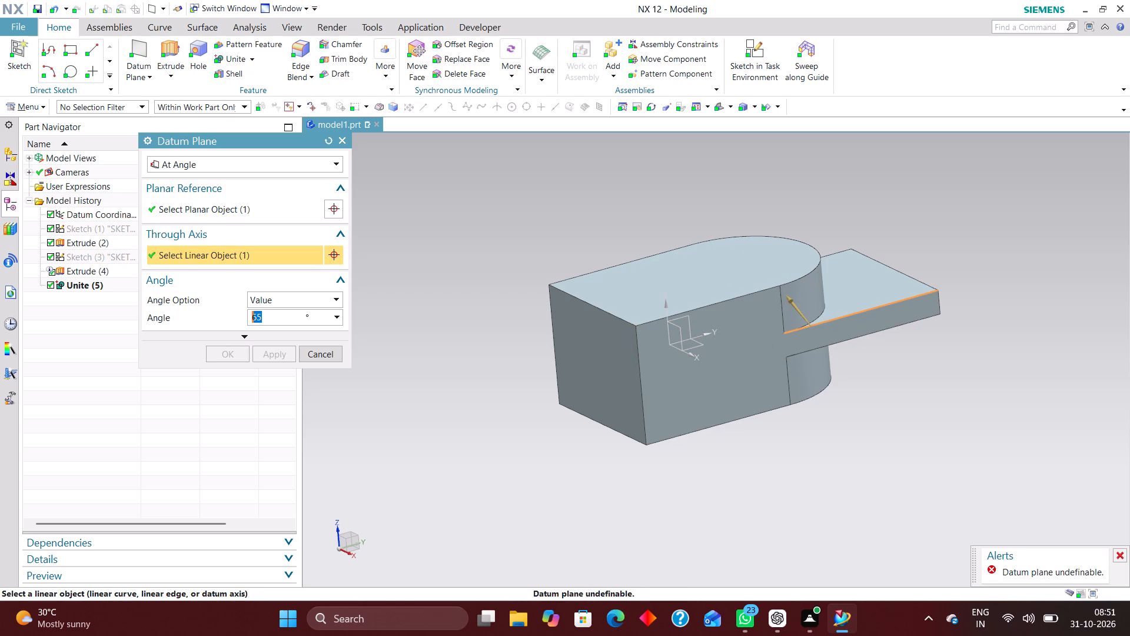
pyautogui.click(639, 382)
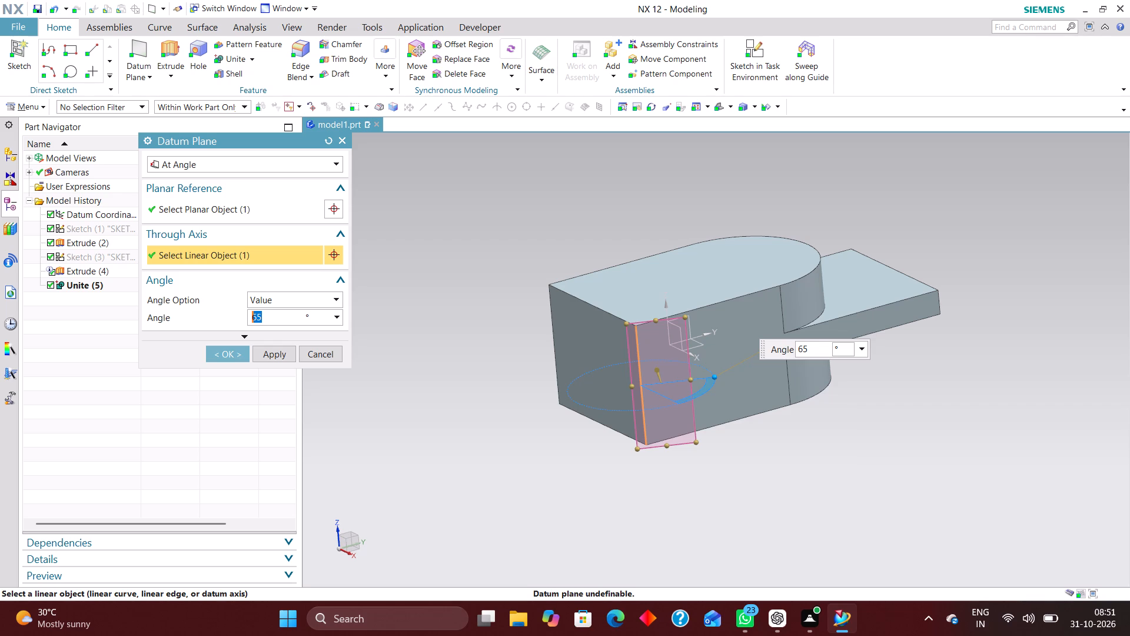
pyautogui.write('135')
pyautogui.press('Return')
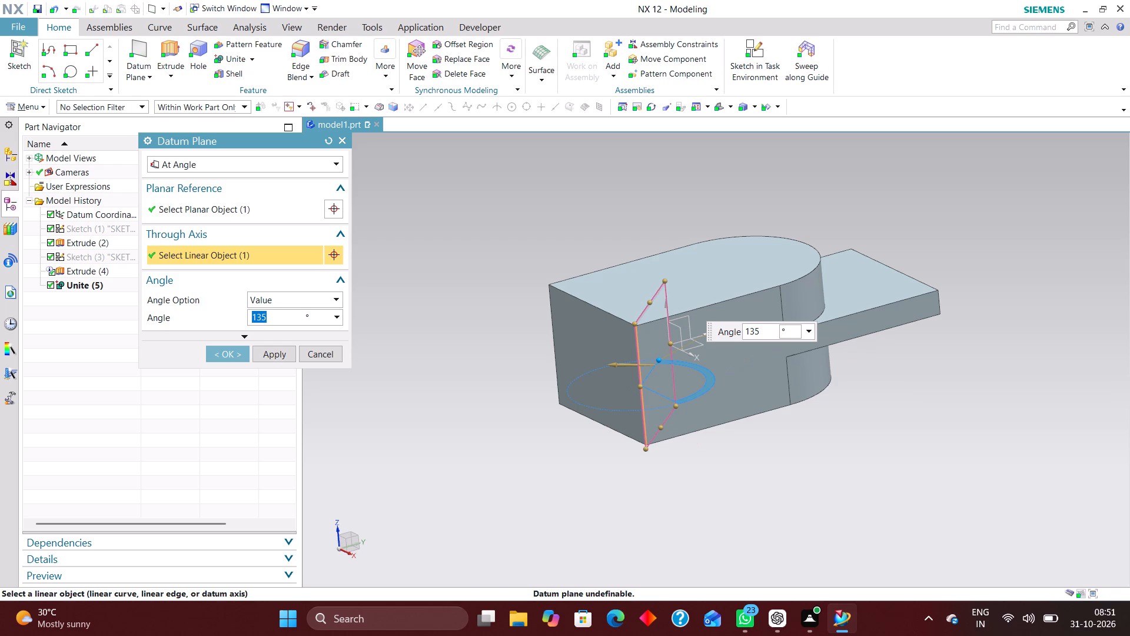
# Examine the angled datum plane preview against the body from several viewing directions.
pyautogui.moveTo(919, 456); pyautogui.dragTo(919, 456, button='middle')
pyautogui.moveTo(919, 456); pyautogui.dragTo(872, 426, button='middle')
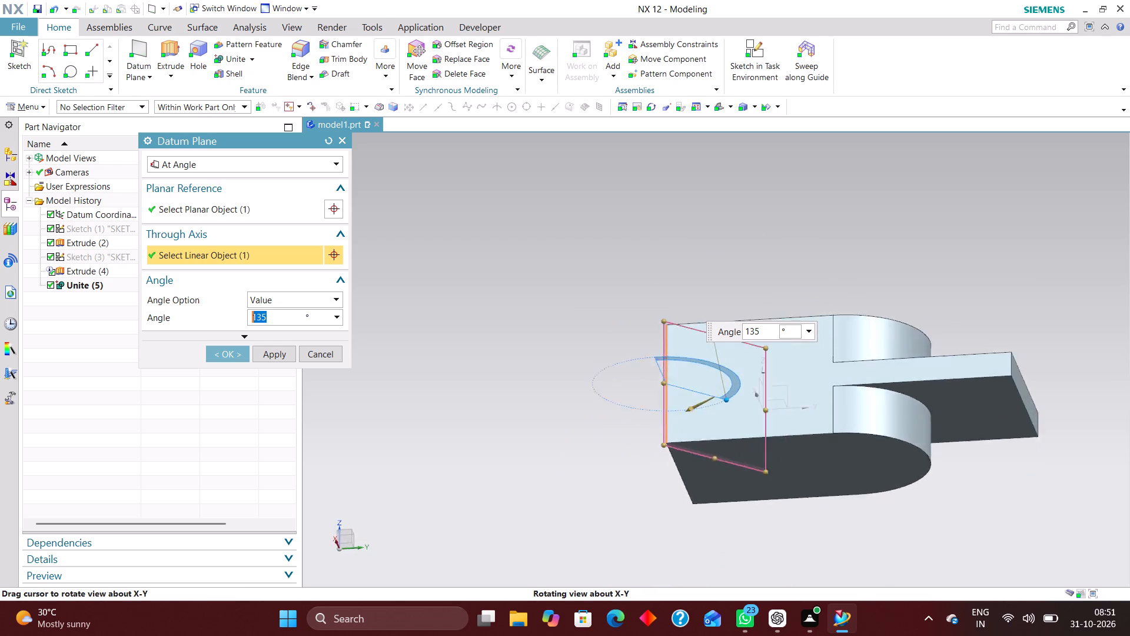
pyautogui.moveTo(872, 426); pyautogui.dragTo(885, 446, button='middle')
pyautogui.scroll(1, 885, 446)
pyautogui.moveTo(962, 422); pyautogui.dragTo(878, 438, button='right')
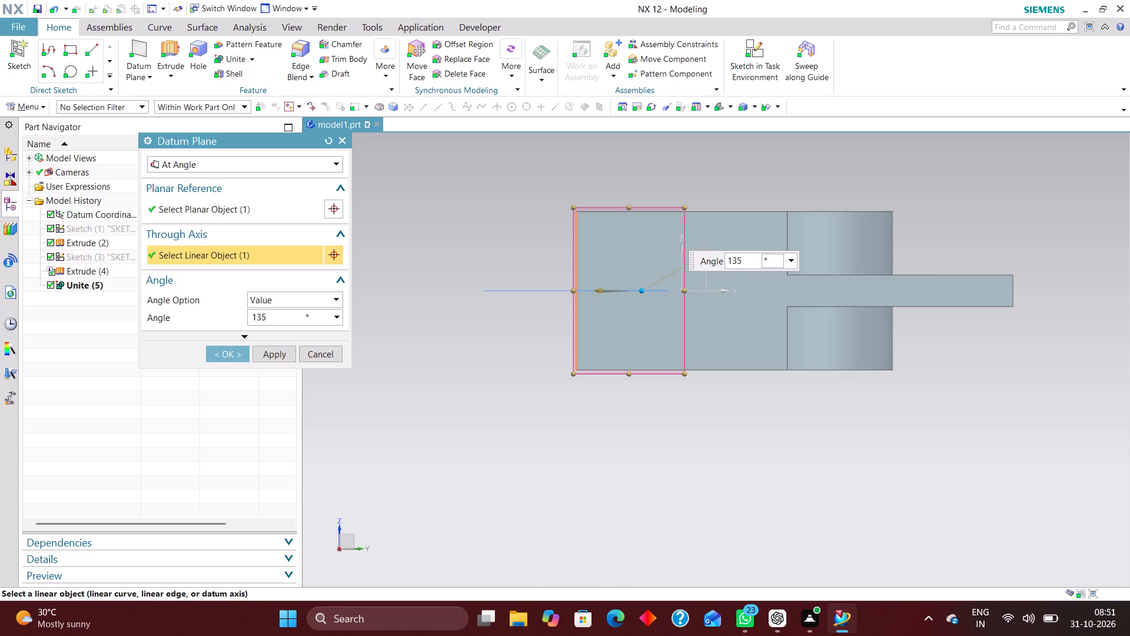
pyautogui.scroll(-2, 883, 422)
pyautogui.moveTo(873, 459); pyautogui.dragTo(916, 508, button='middle')
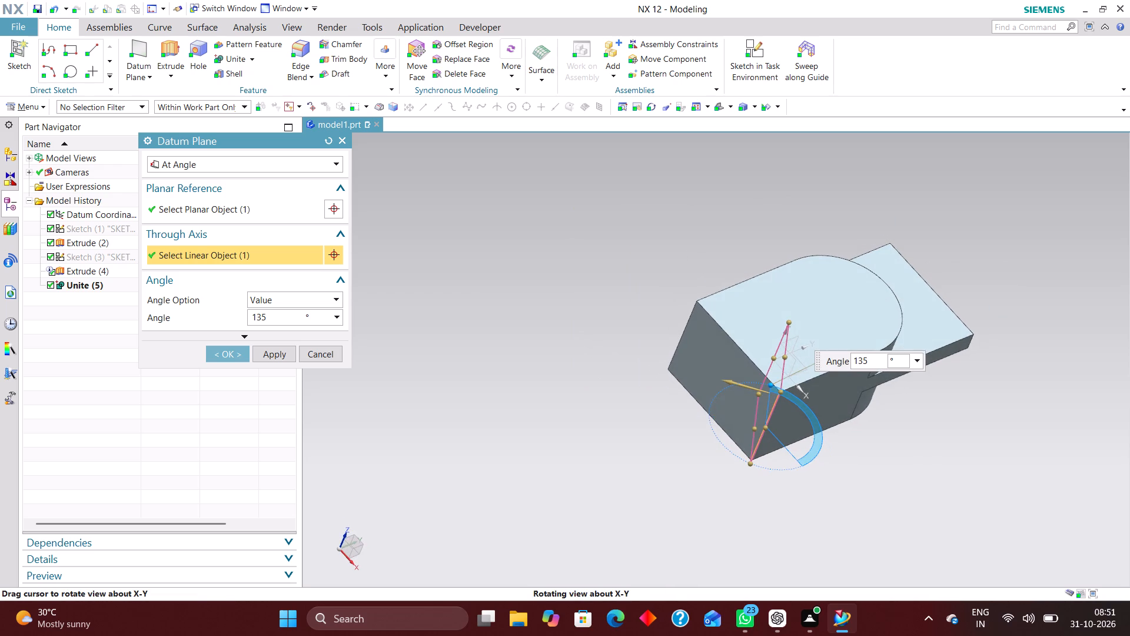
pyautogui.moveTo(916, 508); pyautogui.dragTo(899, 487, button='middle')
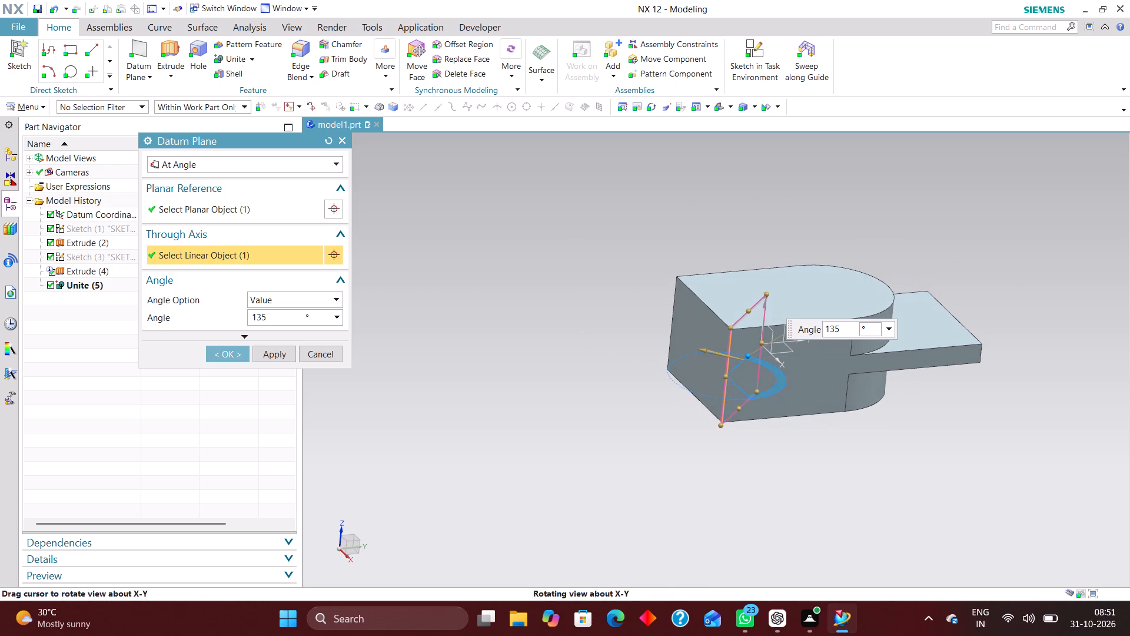
pyautogui.moveTo(899, 487); pyautogui.dragTo(896, 485, button='middle')
pyautogui.moveTo(896, 485); pyautogui.dragTo(886, 481, button='middle')
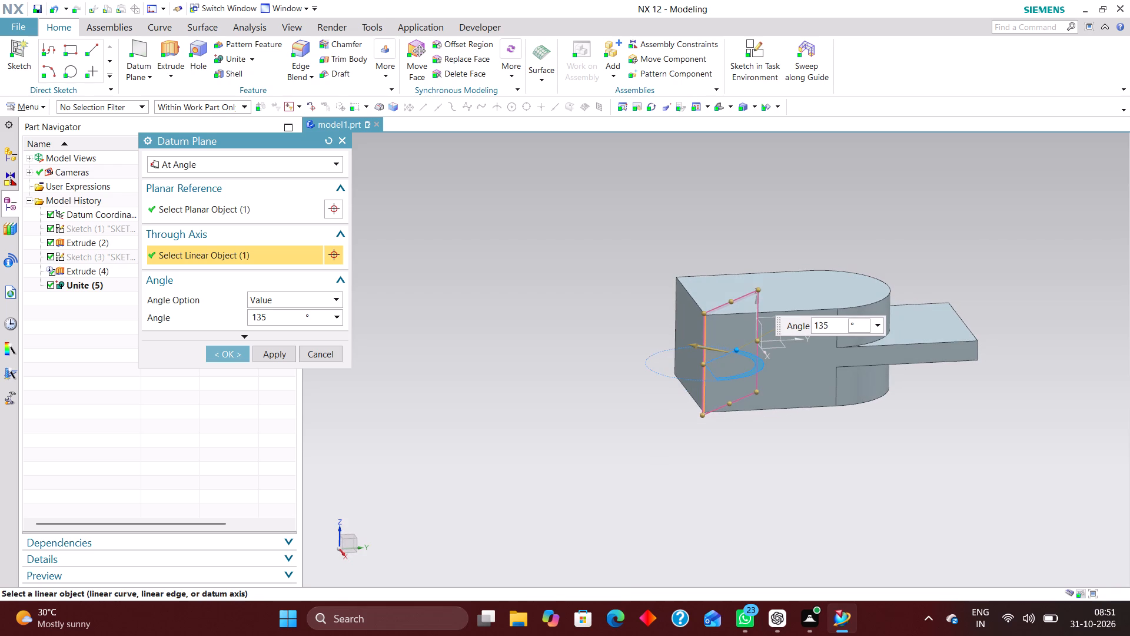
pyautogui.click(715, 110)
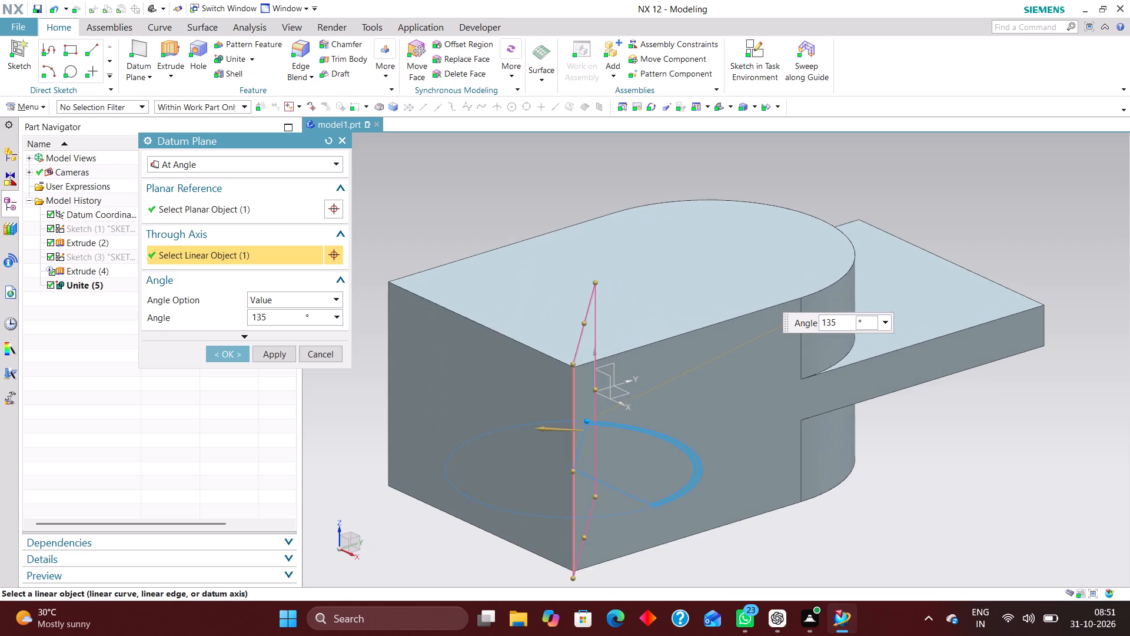
pyautogui.scroll(-1, 776, 261)
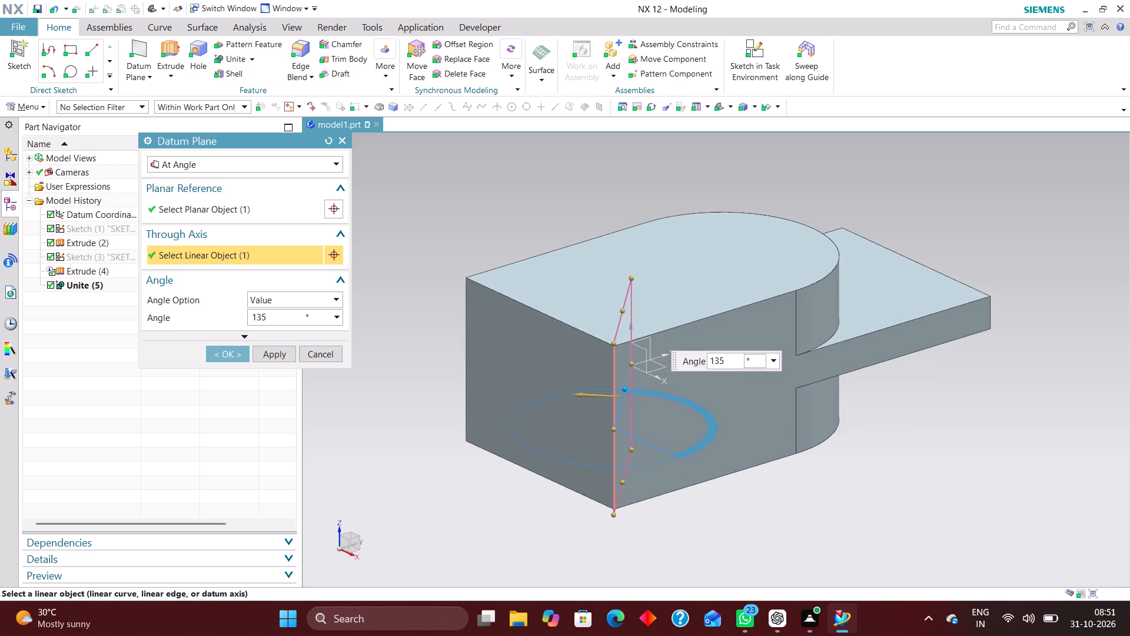
# Change the datum plane's planar reference to the datum YZ plane and swing its angle to 113°.
pyautogui.click(214, 210)
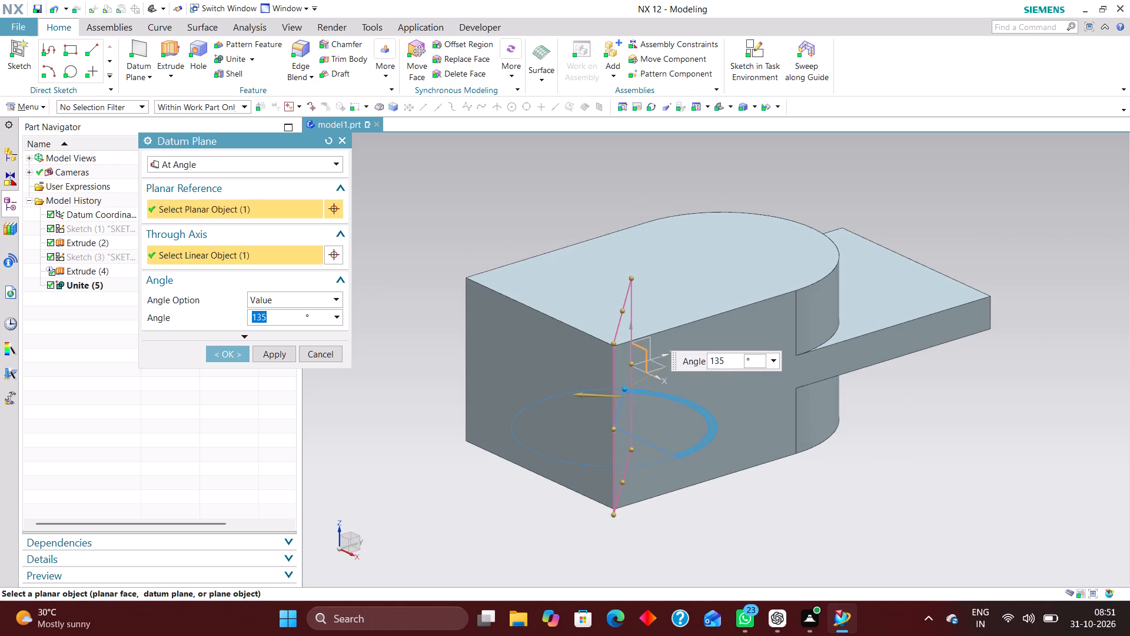
pyautogui.click(643, 338)
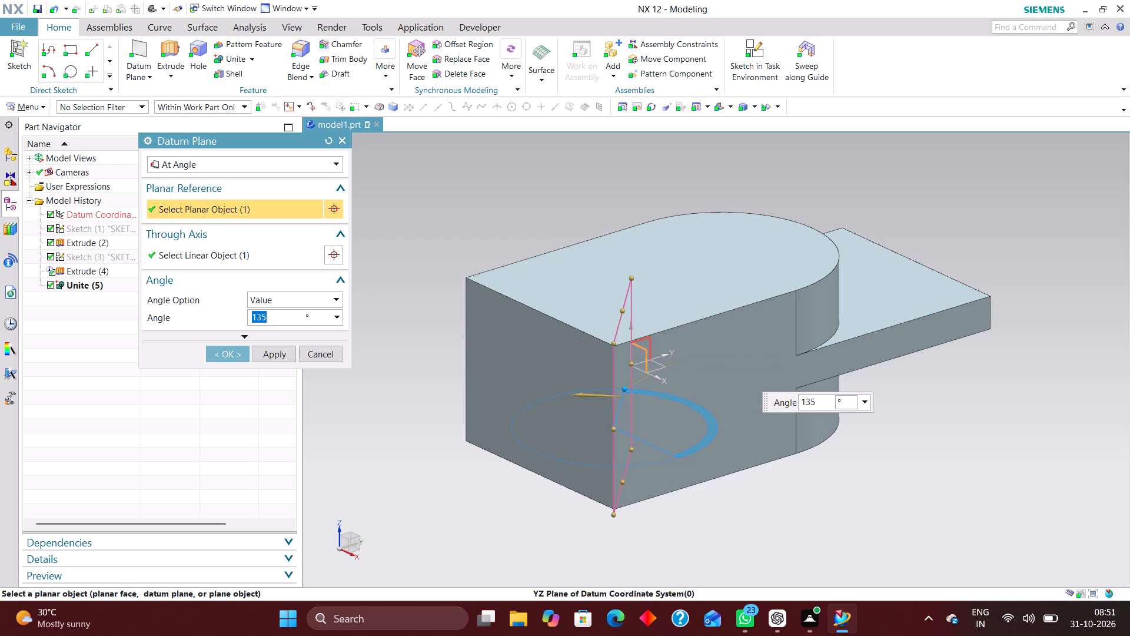
pyautogui.scroll(-1, 693, 489)
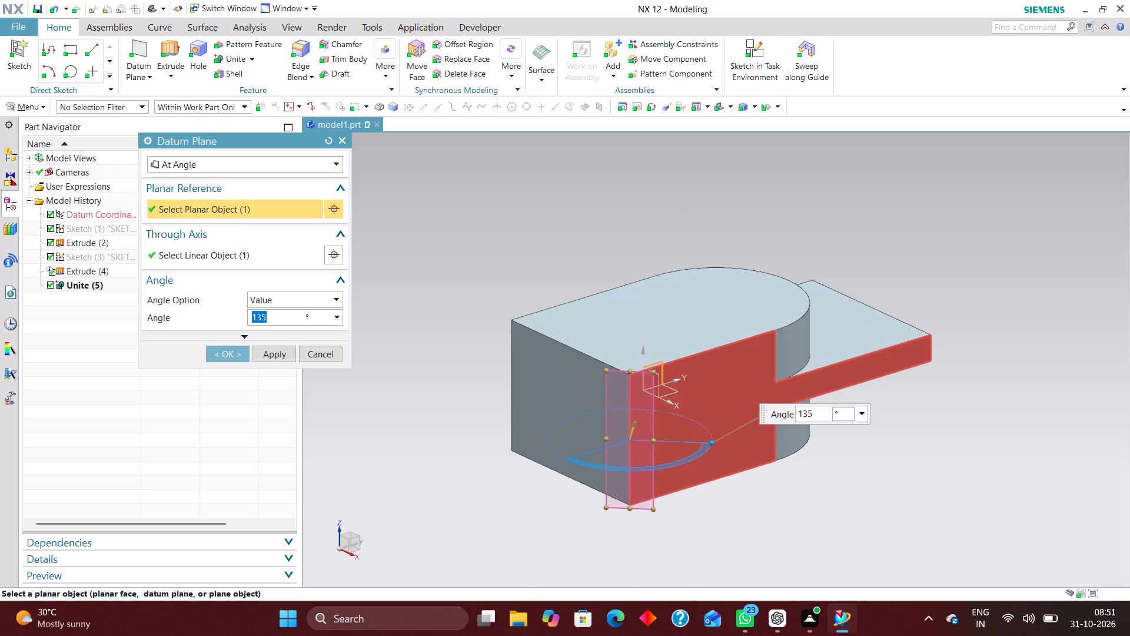
pyautogui.moveTo(712, 443); pyautogui.dragTo(692, 509)
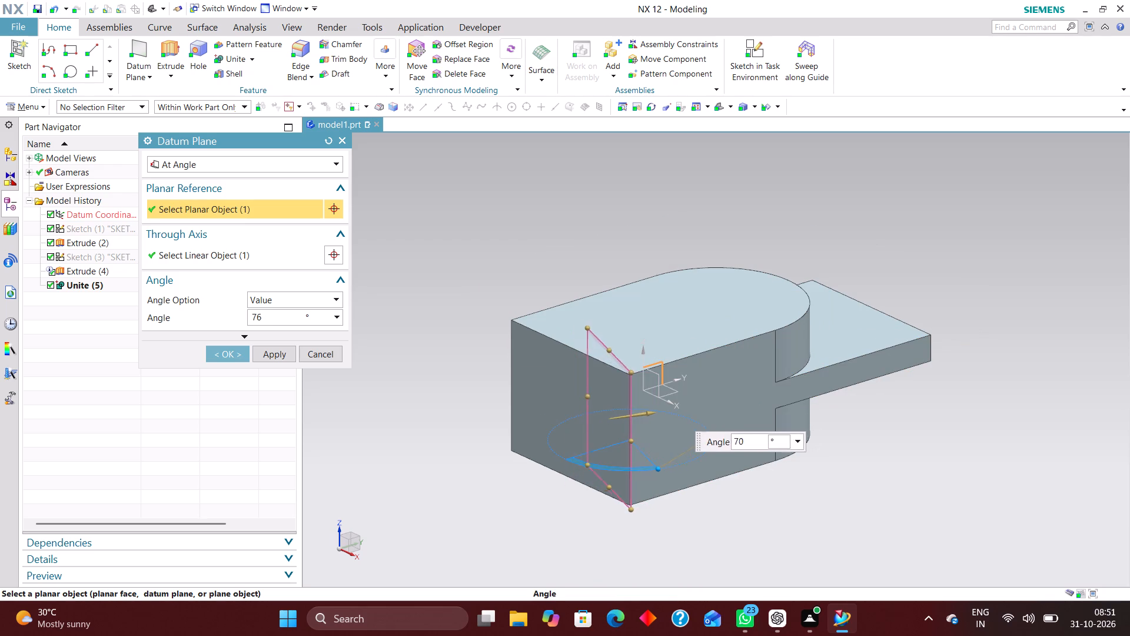
pyautogui.moveTo(692, 509); pyautogui.dragTo(523, 236)
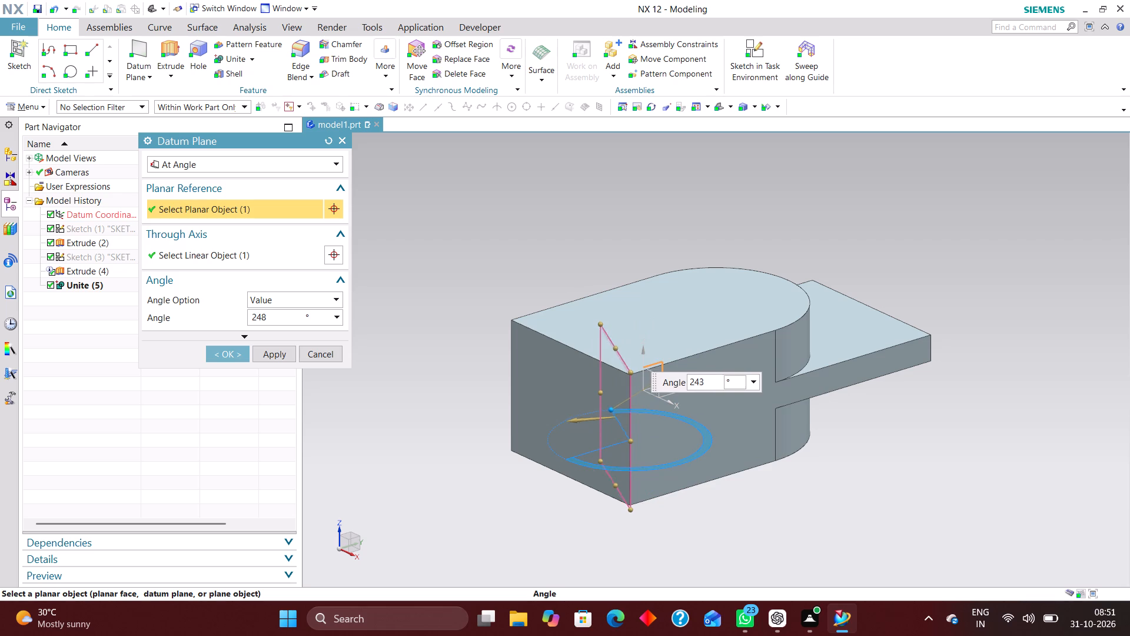
pyautogui.moveTo(523, 236); pyautogui.dragTo(905, 394)
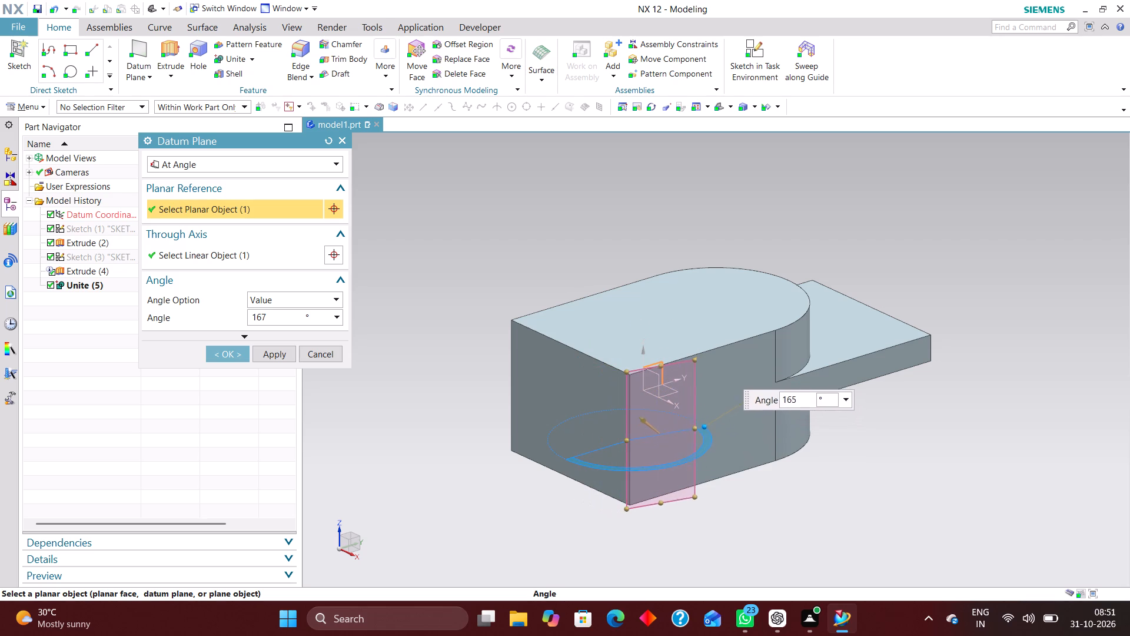
pyautogui.moveTo(905, 394); pyautogui.dragTo(936, 356)
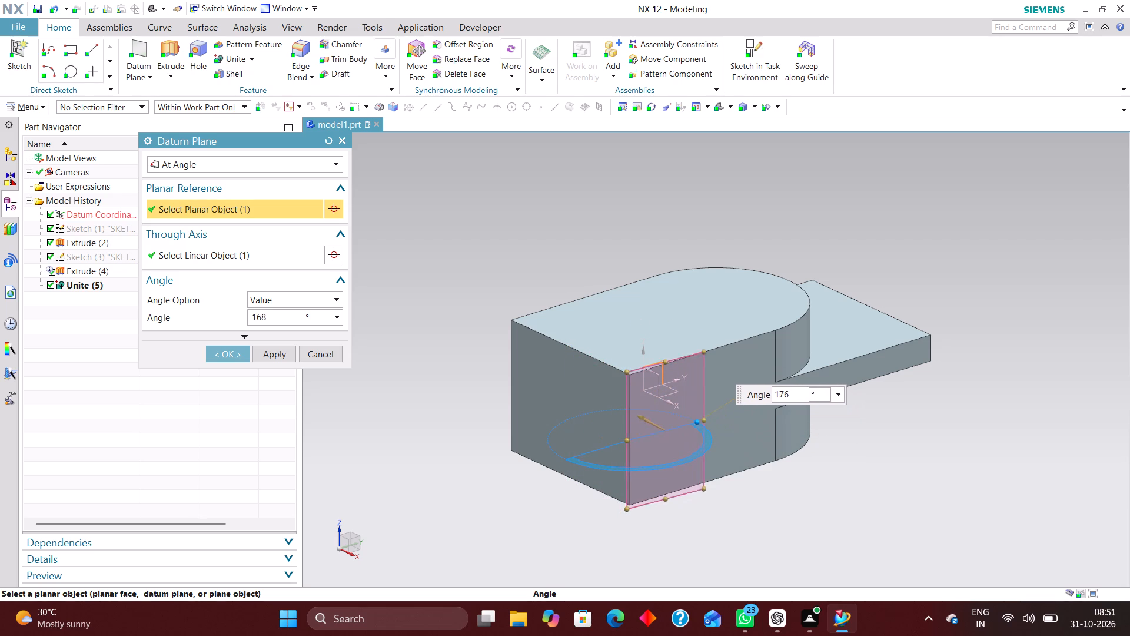
pyautogui.moveTo(936, 356); pyautogui.dragTo(819, 476)
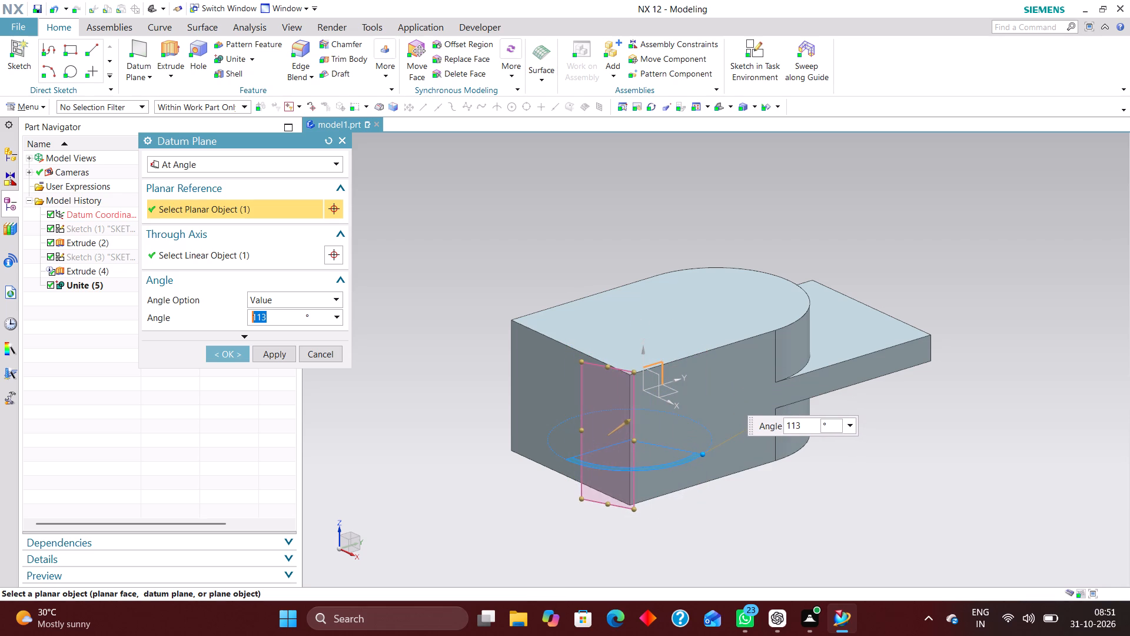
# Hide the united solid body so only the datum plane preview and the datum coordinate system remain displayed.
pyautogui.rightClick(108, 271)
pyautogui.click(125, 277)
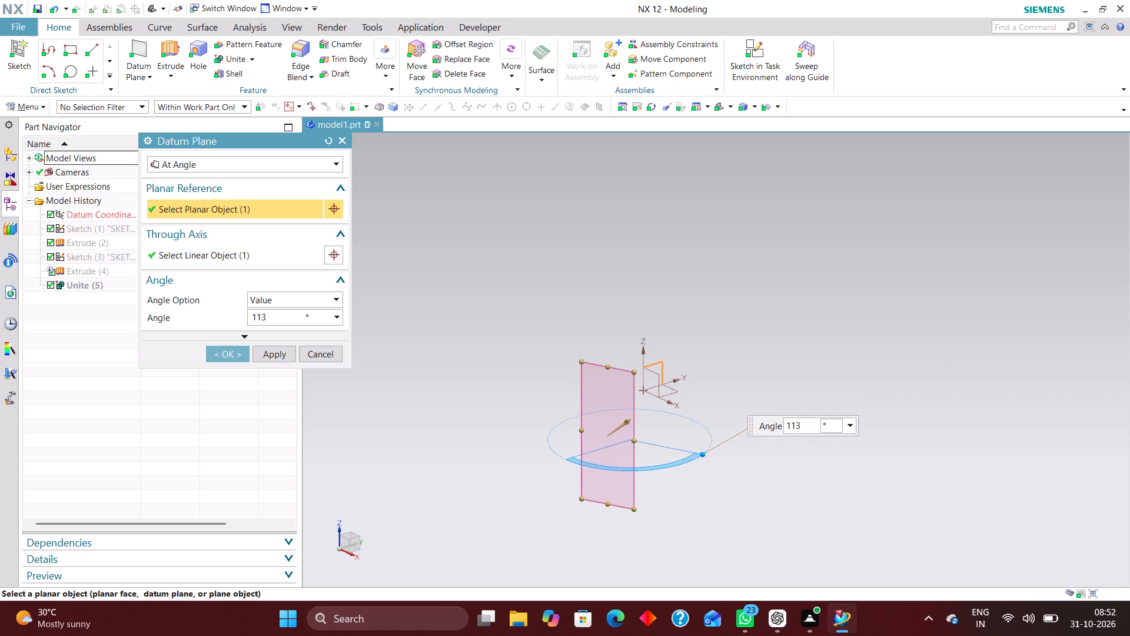
# Widen the datum plane preview to length 47.25 and height 39, and create the datum plane.
pyautogui.moveTo(899, 271); pyautogui.dragTo(746, 299, button='right')
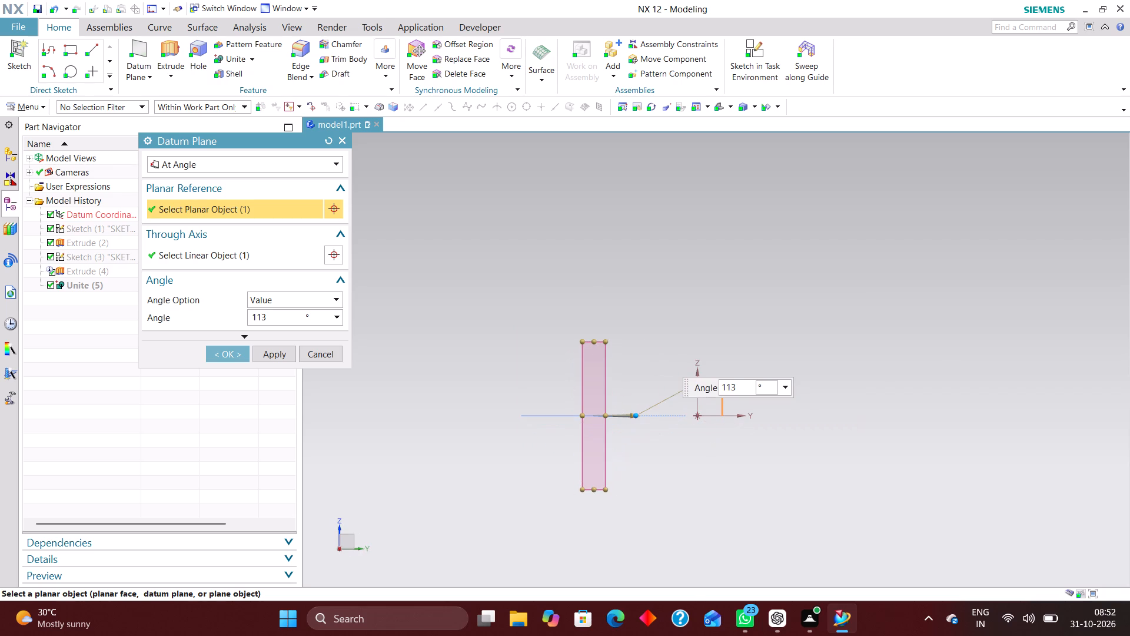
pyautogui.scroll(2, 666, 408)
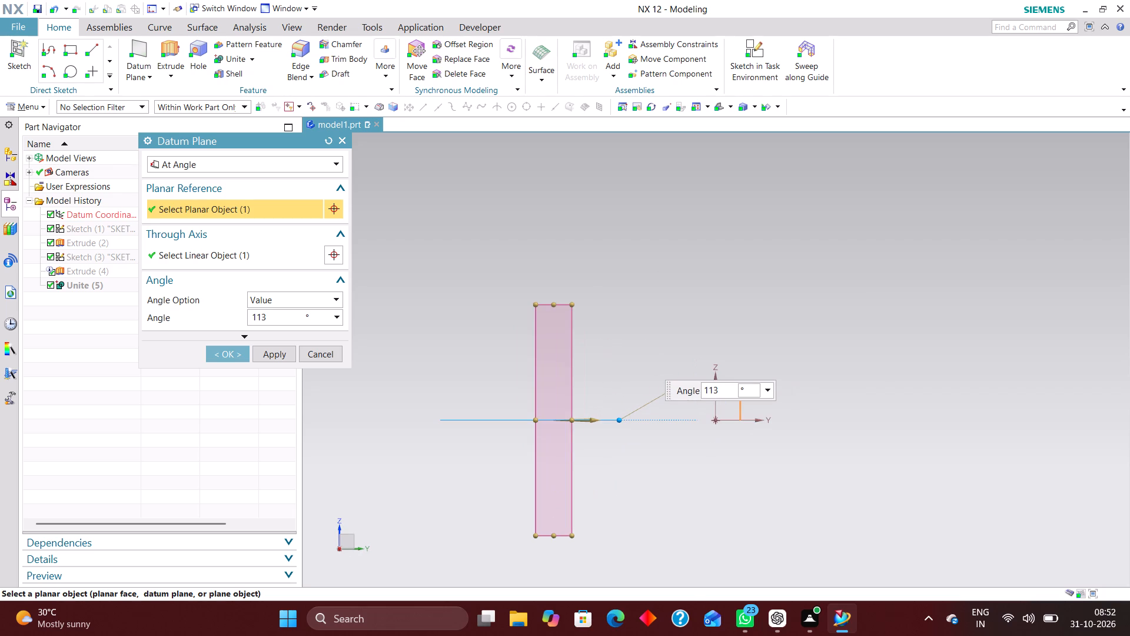
pyautogui.moveTo(710, 319); pyautogui.dragTo(730, 324, button='middle')
pyautogui.scroll(-5, 784, 297)
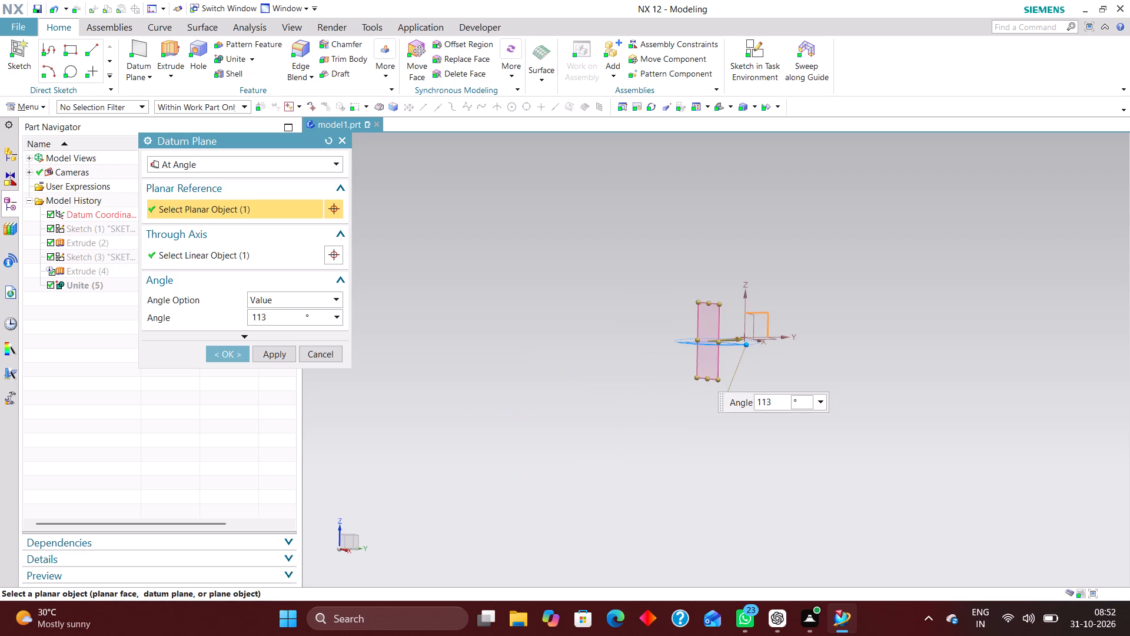
pyautogui.scroll(3, 826, 277)
pyautogui.moveTo(816, 268); pyautogui.dragTo(813, 305, button='middle')
pyautogui.scroll(-1, 816, 269)
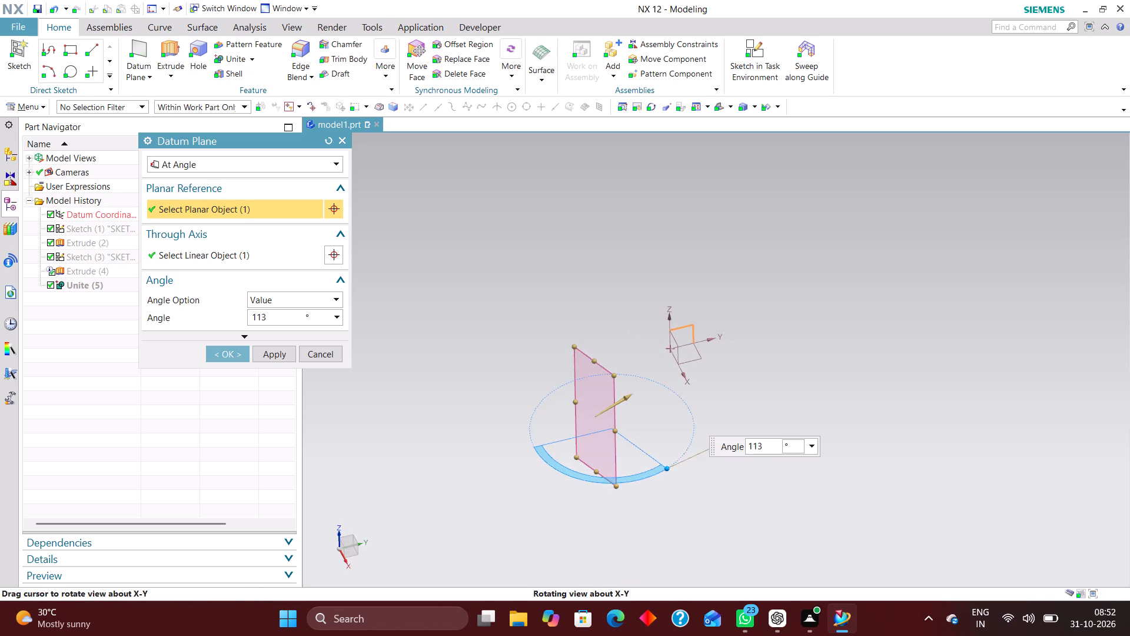
pyautogui.moveTo(813, 305); pyautogui.dragTo(803, 293, button='middle')
pyautogui.moveTo(614, 424); pyautogui.dragTo(633, 423)
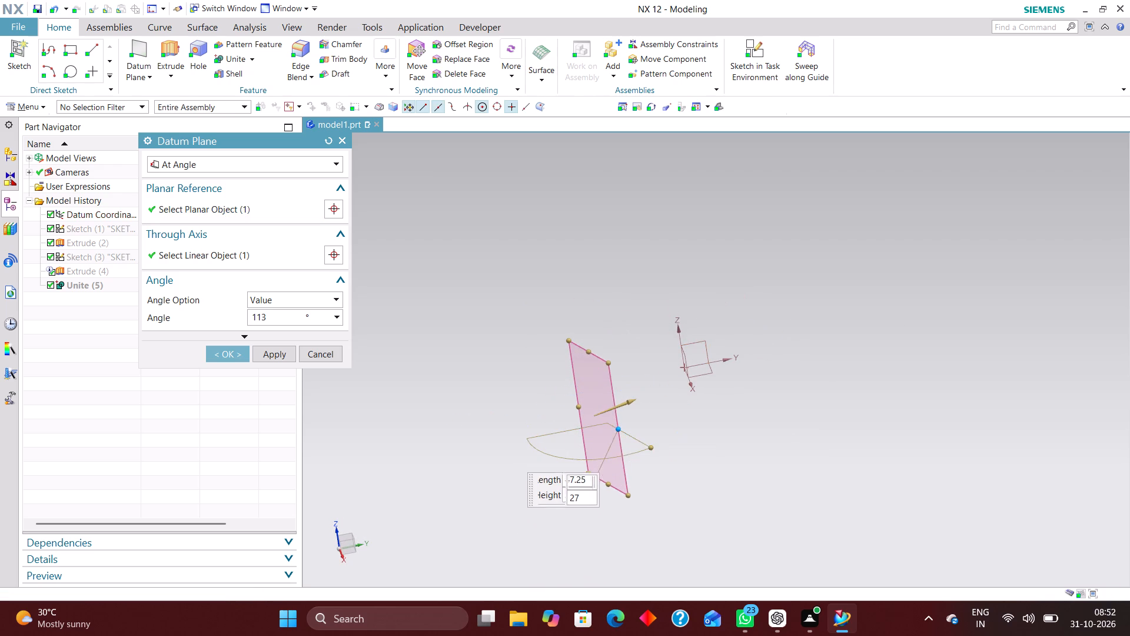
pyautogui.moveTo(633, 423); pyautogui.dragTo(658, 423)
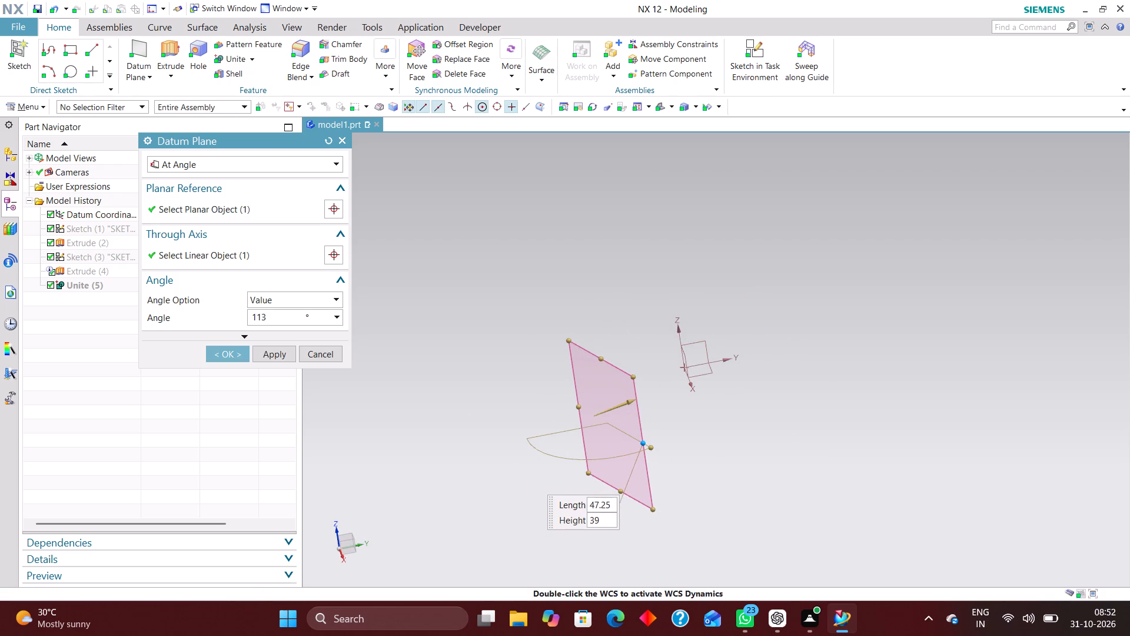
pyautogui.moveTo(628, 403); pyautogui.dragTo(647, 390)
pyautogui.moveTo(645, 396); pyautogui.dragTo(674, 379)
pyautogui.click(230, 355)
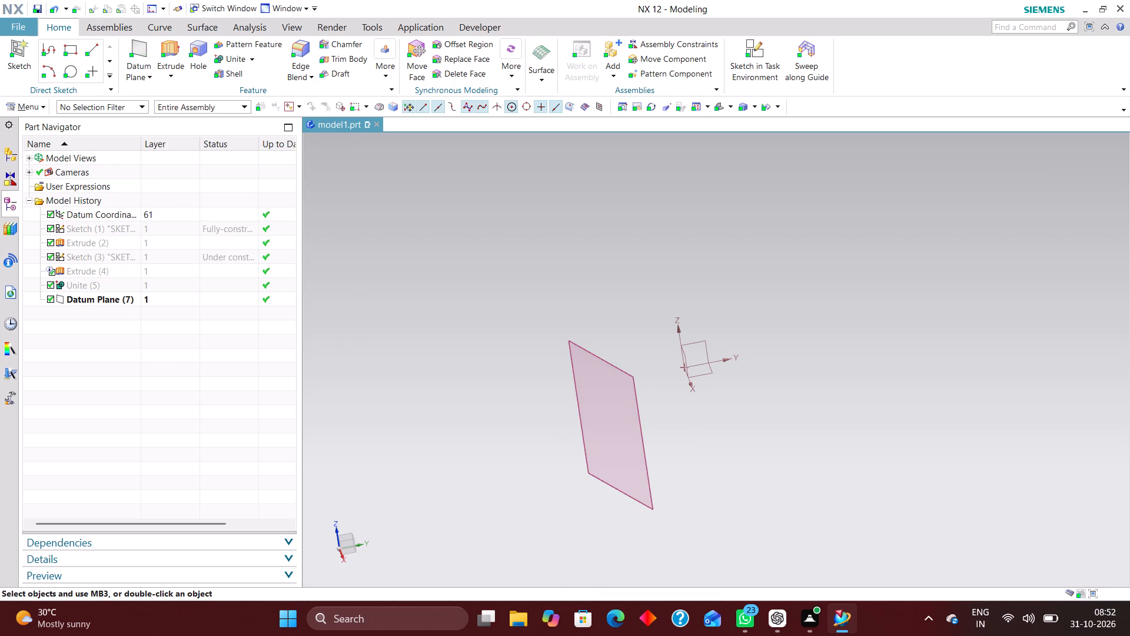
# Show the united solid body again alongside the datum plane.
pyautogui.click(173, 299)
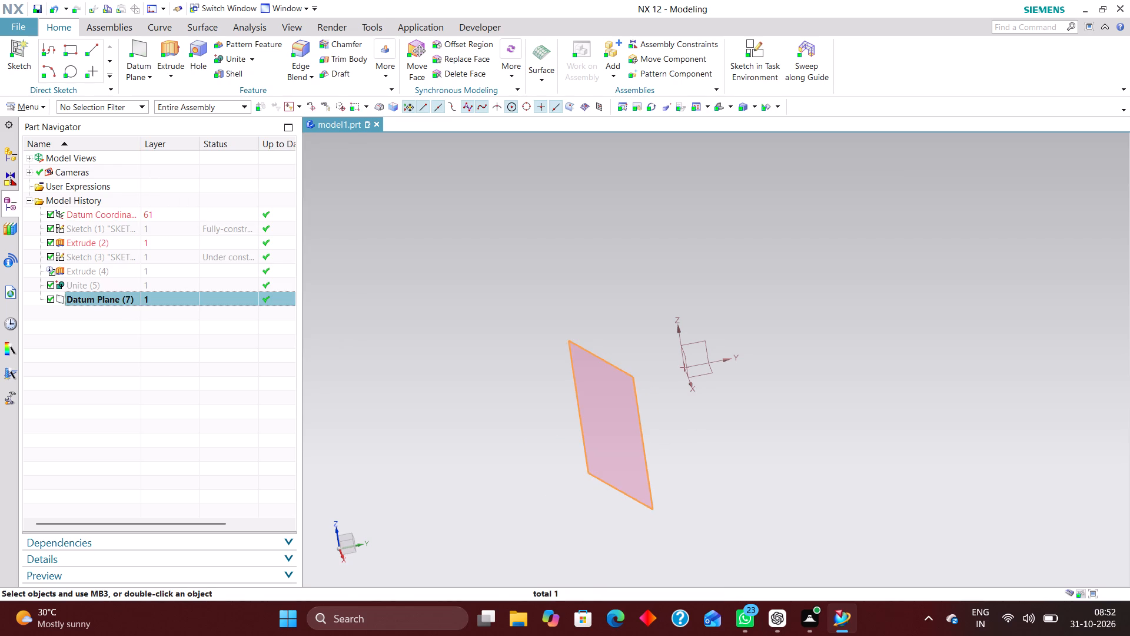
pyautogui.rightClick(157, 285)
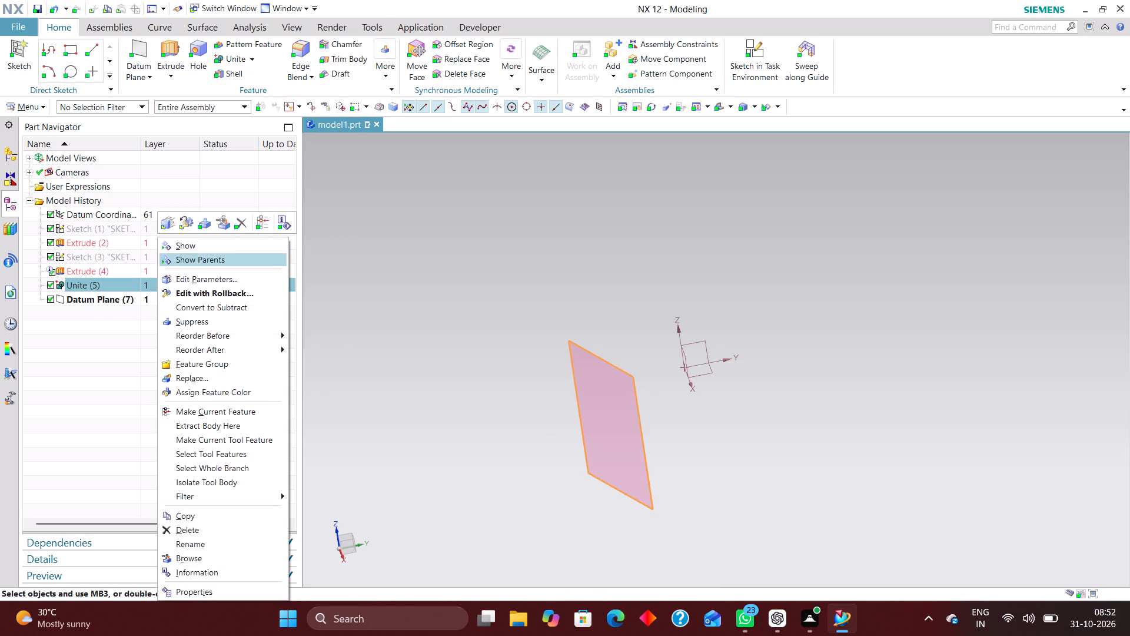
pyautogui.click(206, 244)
# Create a sketch in the task environment on the YZ plane of the datum coordinate system.
pyautogui.scroll(-2, 350, 276)
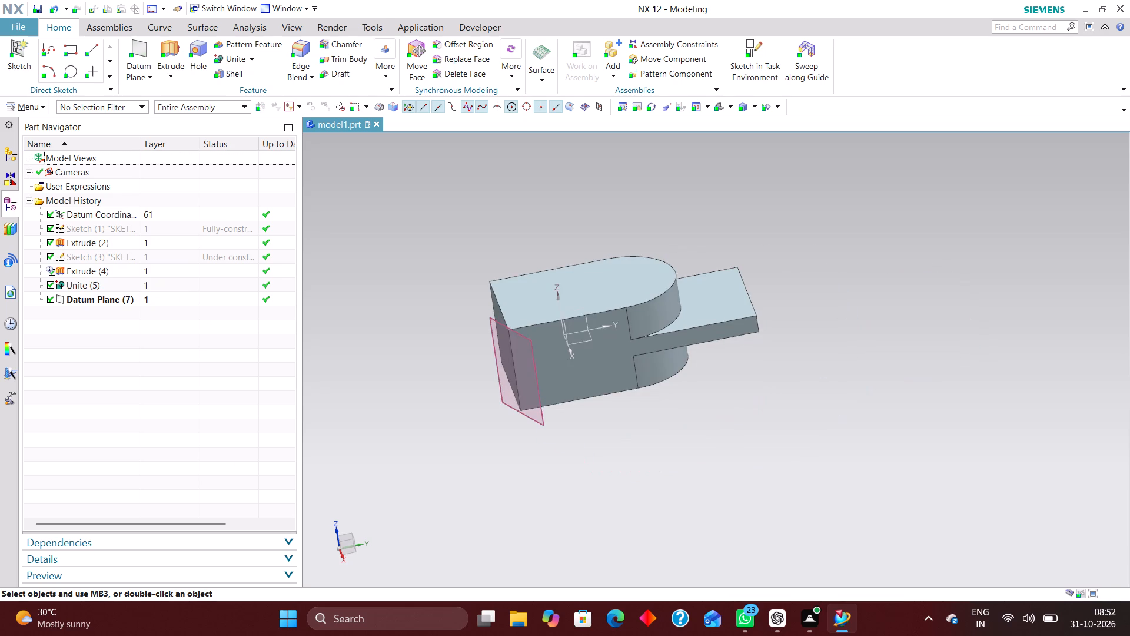
pyautogui.moveTo(804, 255); pyautogui.dragTo(630, 269, button='right')
pyautogui.scroll(2, 723, 244)
pyautogui.moveTo(761, 249); pyautogui.dragTo(726, 276, button='middle')
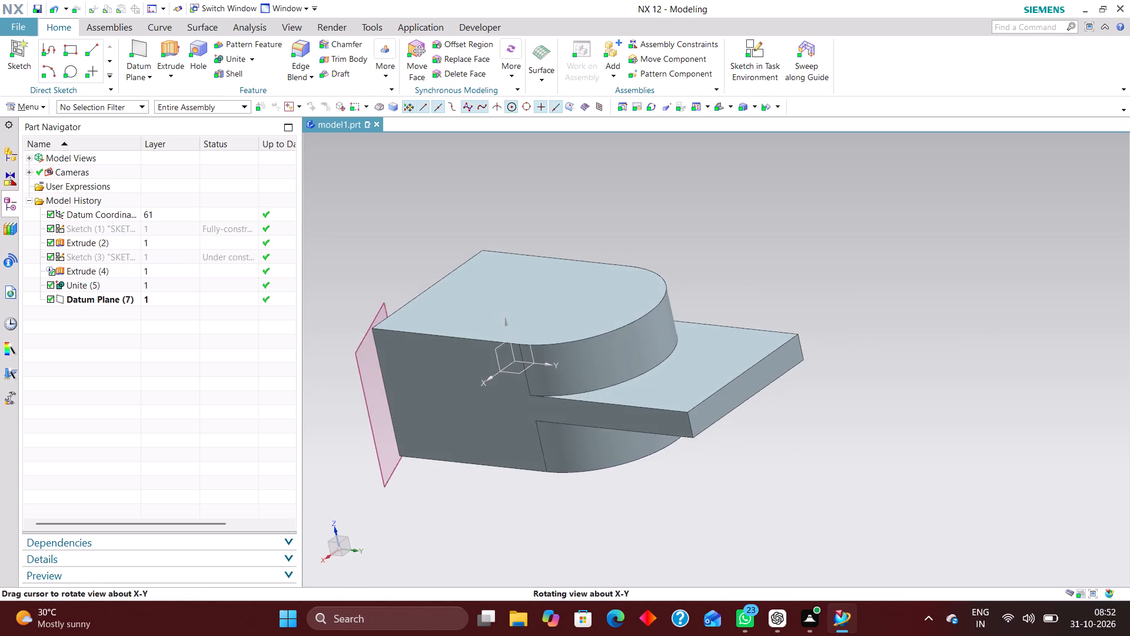
pyautogui.moveTo(726, 276); pyautogui.dragTo(726, 277, button='middle')
pyautogui.click(758, 45)
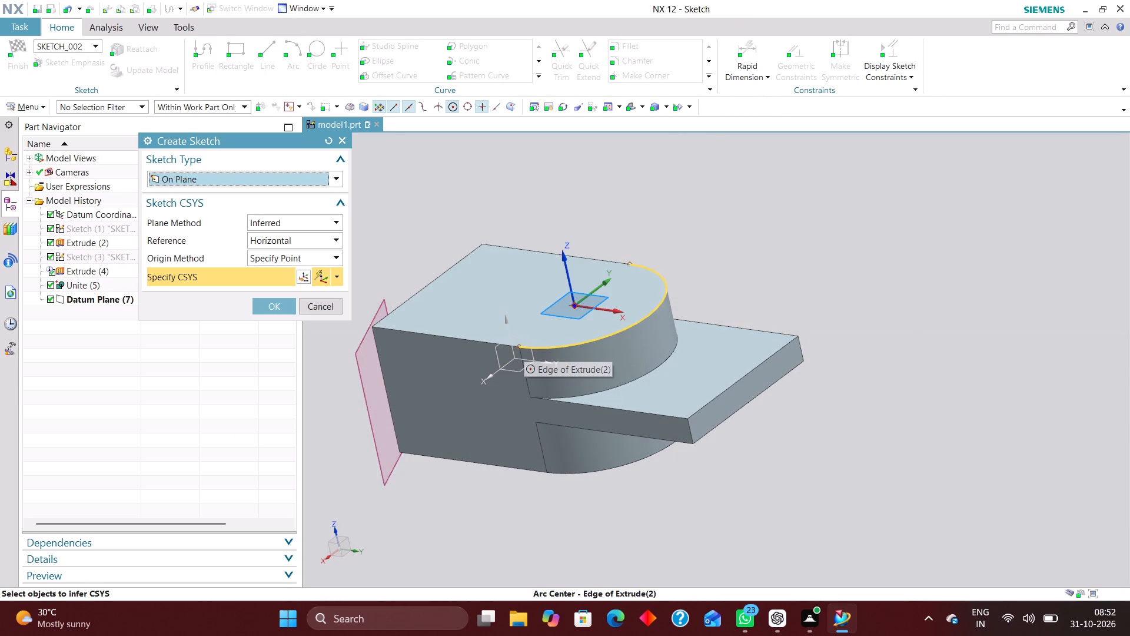
pyautogui.scroll(5, 585, 440)
pyautogui.scroll(-5, 679, 438)
pyautogui.moveTo(682, 479); pyautogui.dragTo(717, 471, button='middle')
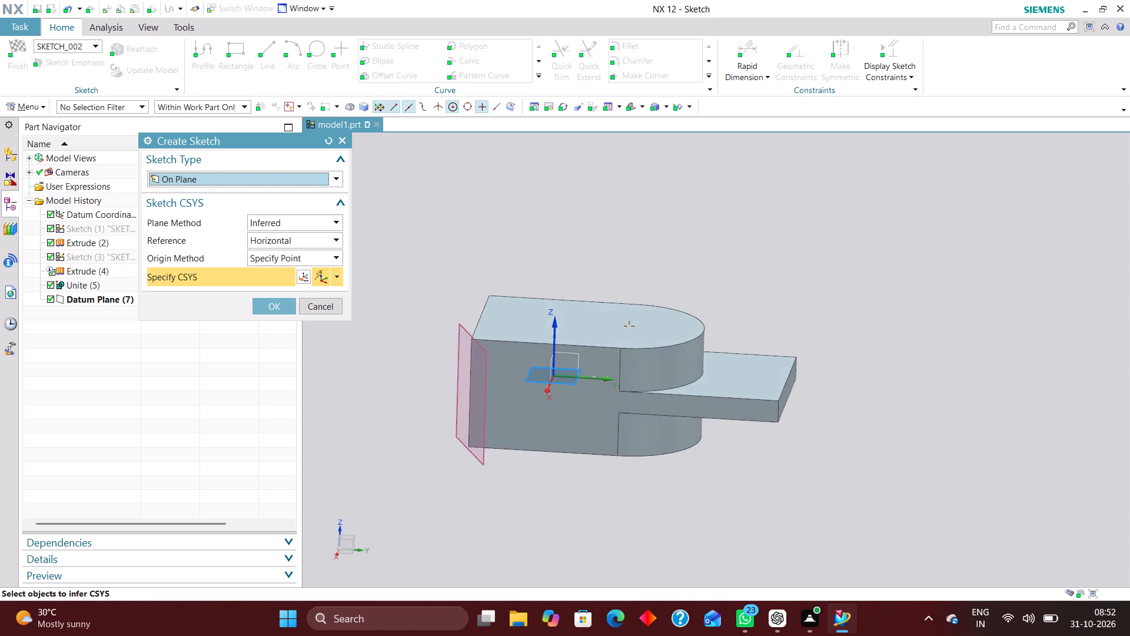
pyautogui.click(570, 354)
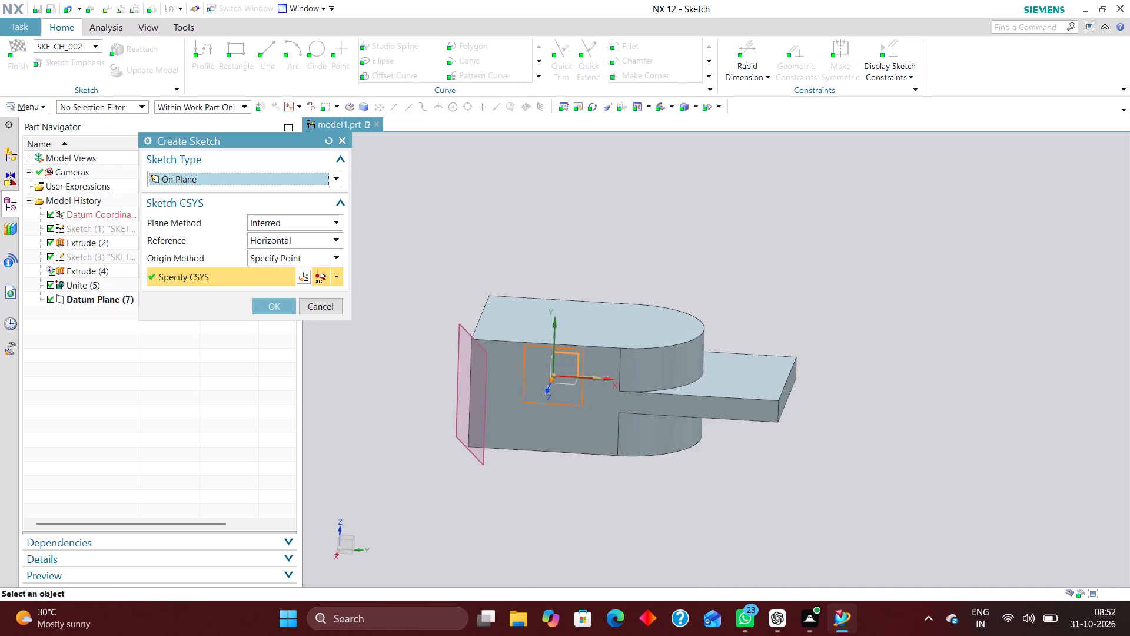
pyautogui.click(268, 304)
# Draw a line about 75 long from the plate's lower outer corner, sloping upward and away from the body.
pyautogui.scroll(-4, 532, 458)
pyautogui.scroll(-3, 703, 426)
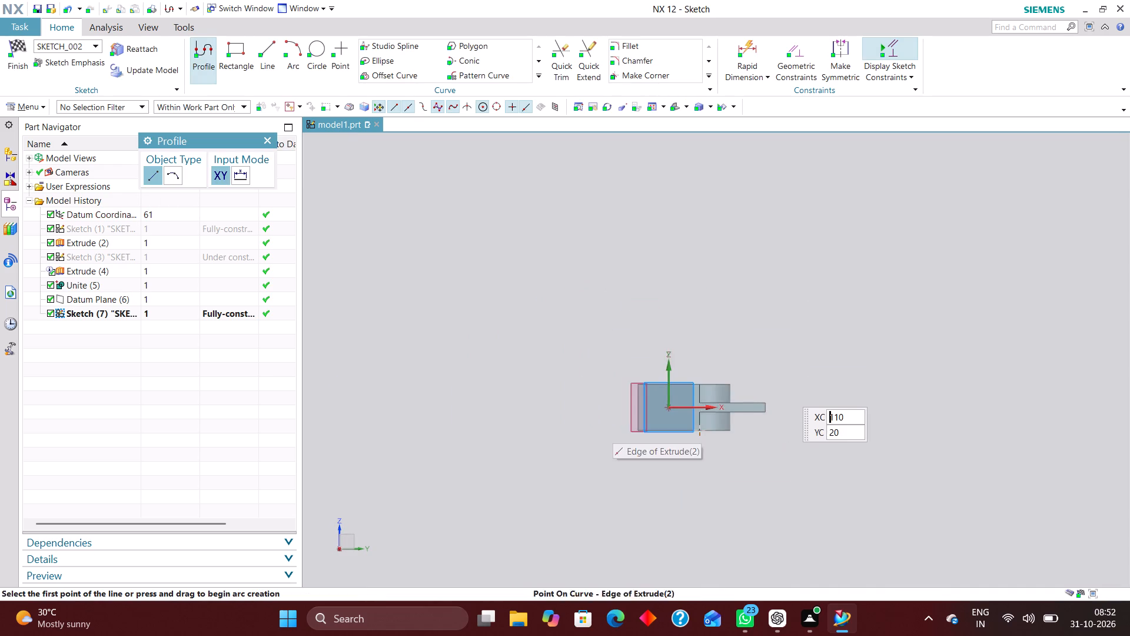
pyautogui.scroll(4, 783, 387)
pyautogui.click(270, 53)
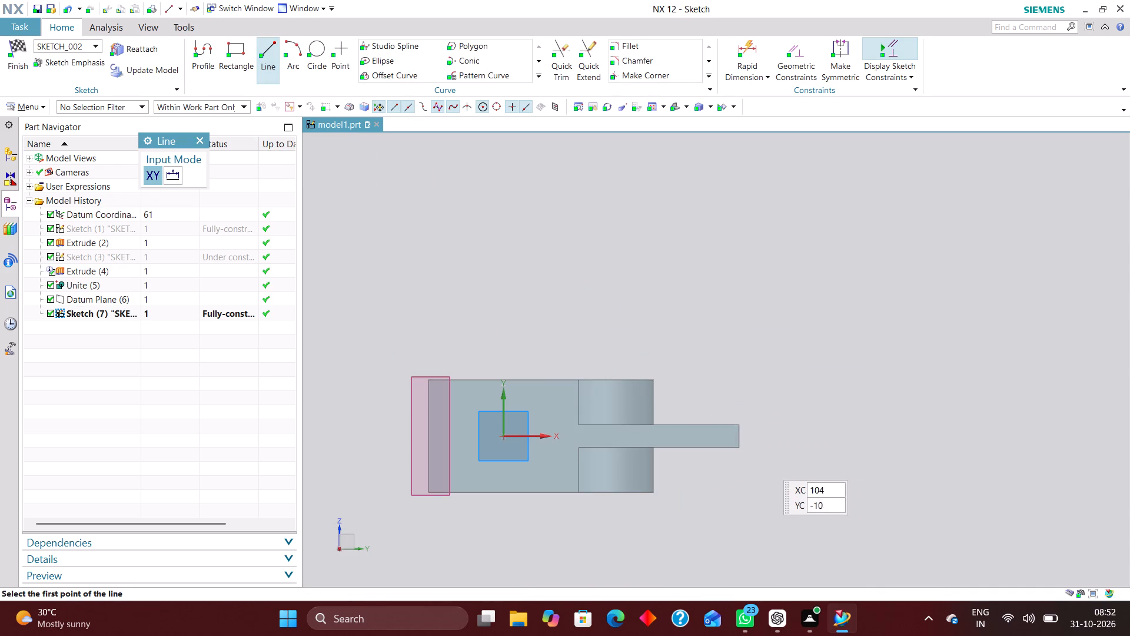
pyautogui.click(744, 451)
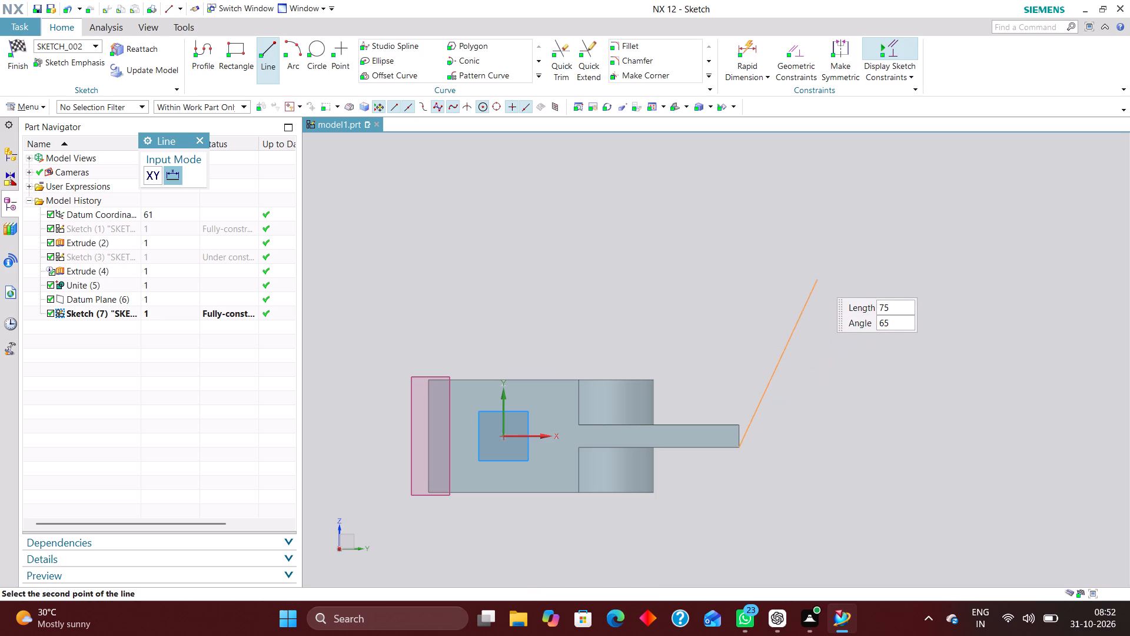
pyautogui.click(835, 289)
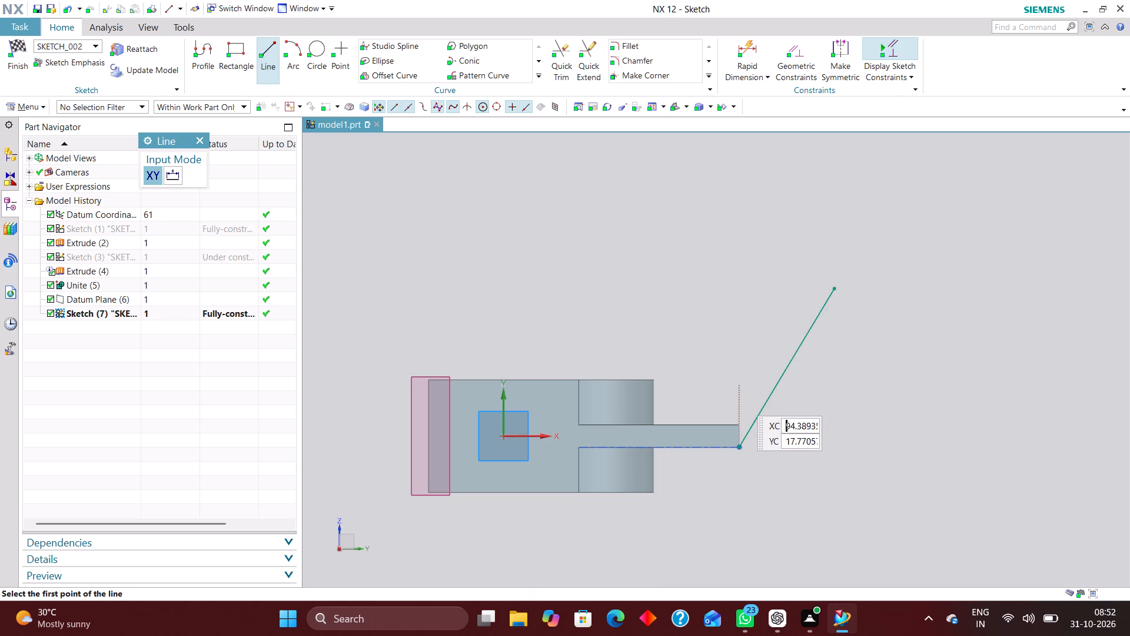
# Add an angular dimension of 135° between the horizontal sketch axis and the sloping line.
pyautogui.click(750, 44)
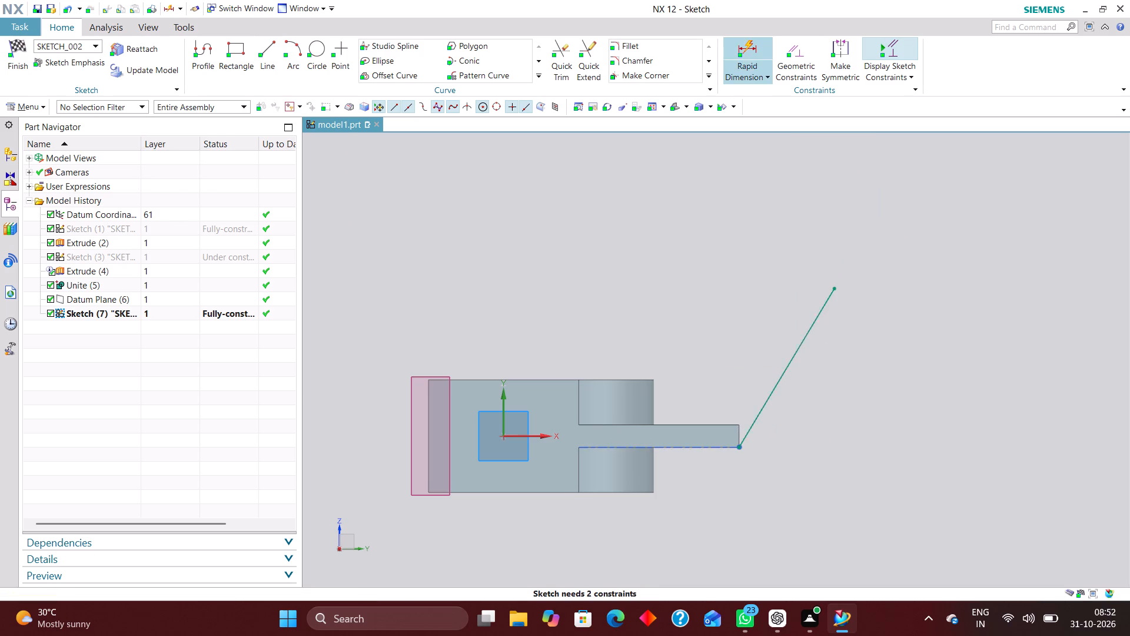
pyautogui.click(293, 300)
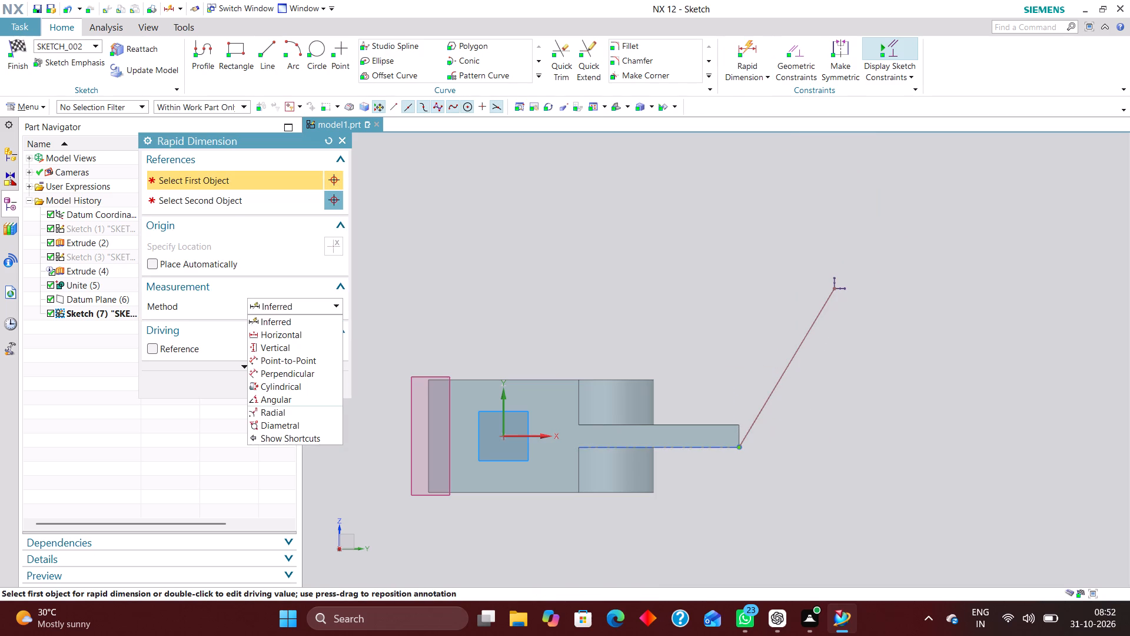
pyautogui.click(300, 401)
pyautogui.click(541, 436)
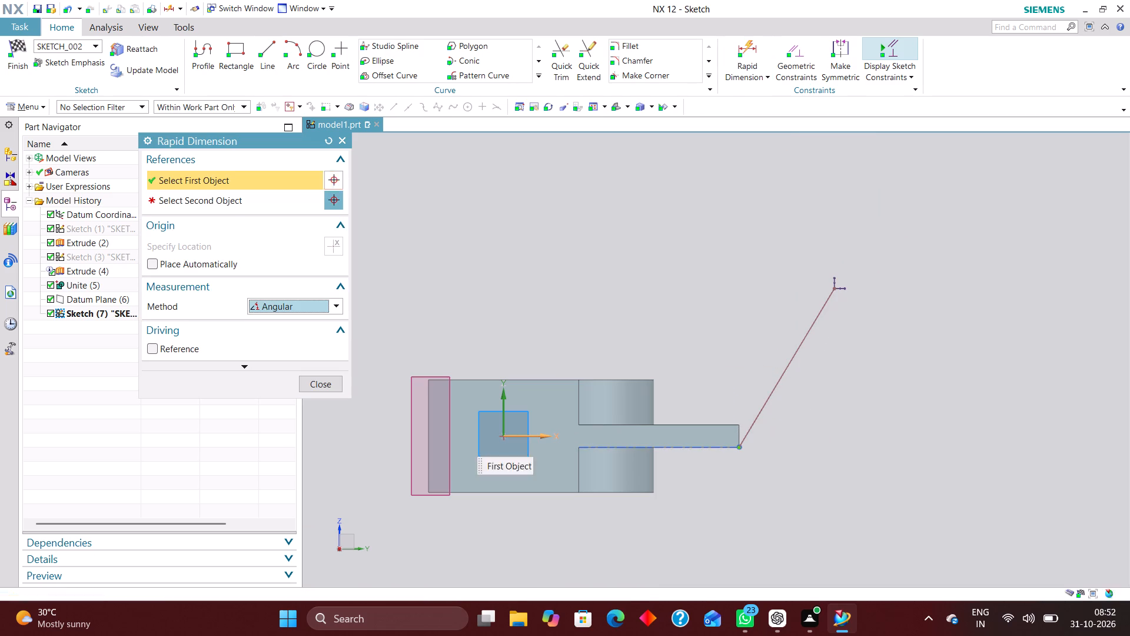
pyautogui.click(762, 408)
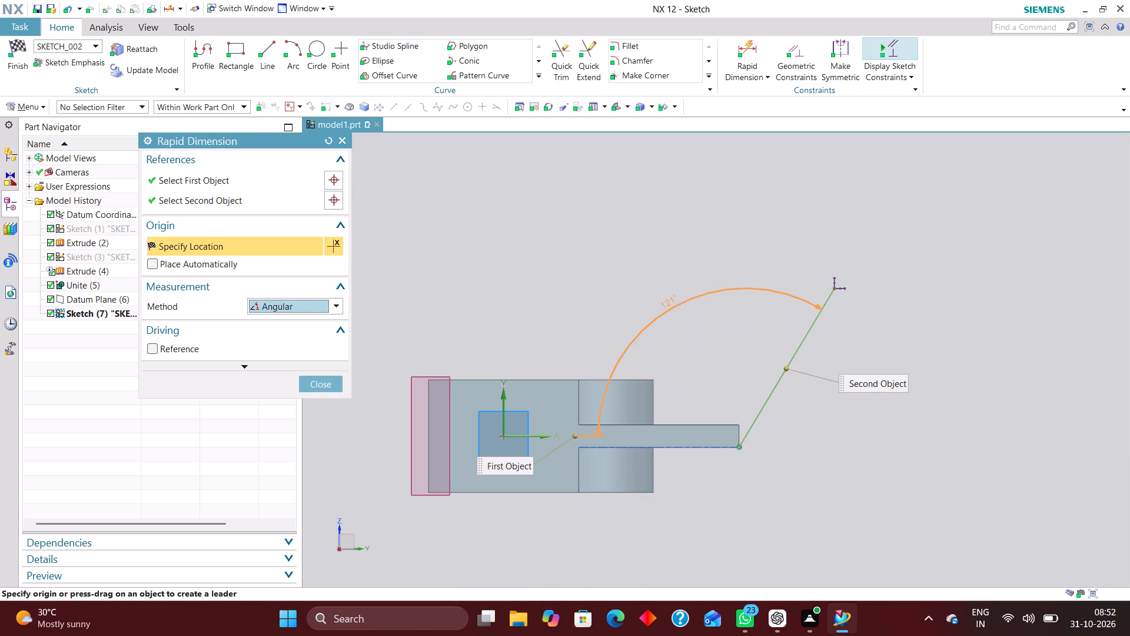
pyautogui.click(669, 302)
pyautogui.write('135')
pyautogui.press('Return')
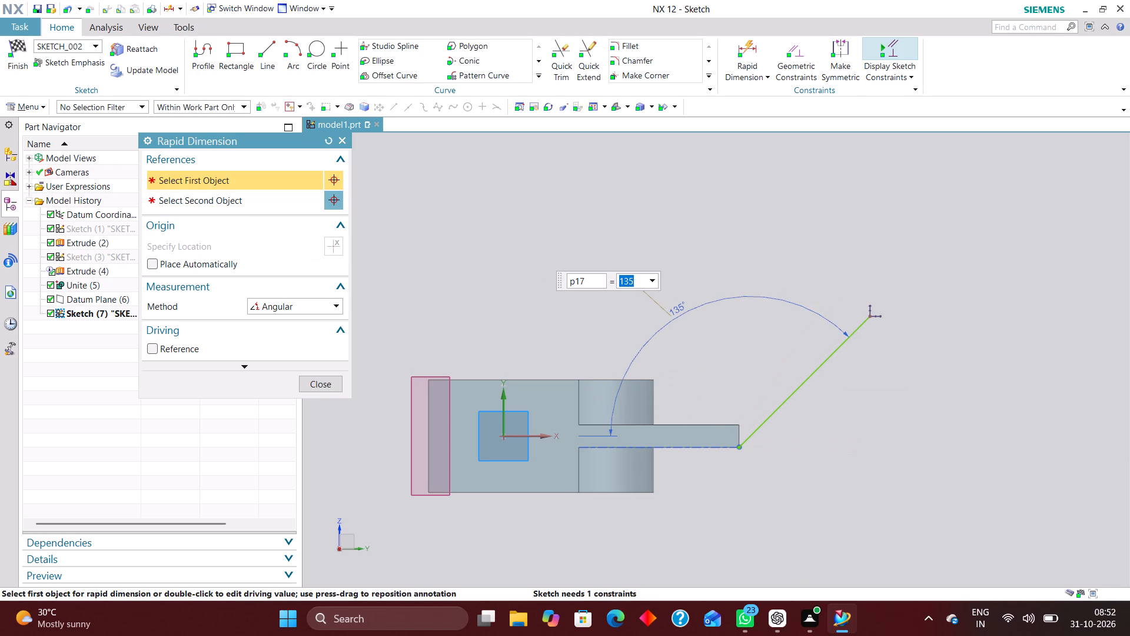
pyautogui.click(322, 378)
pyautogui.moveTo(713, 536); pyautogui.dragTo(732, 546, button='middle')
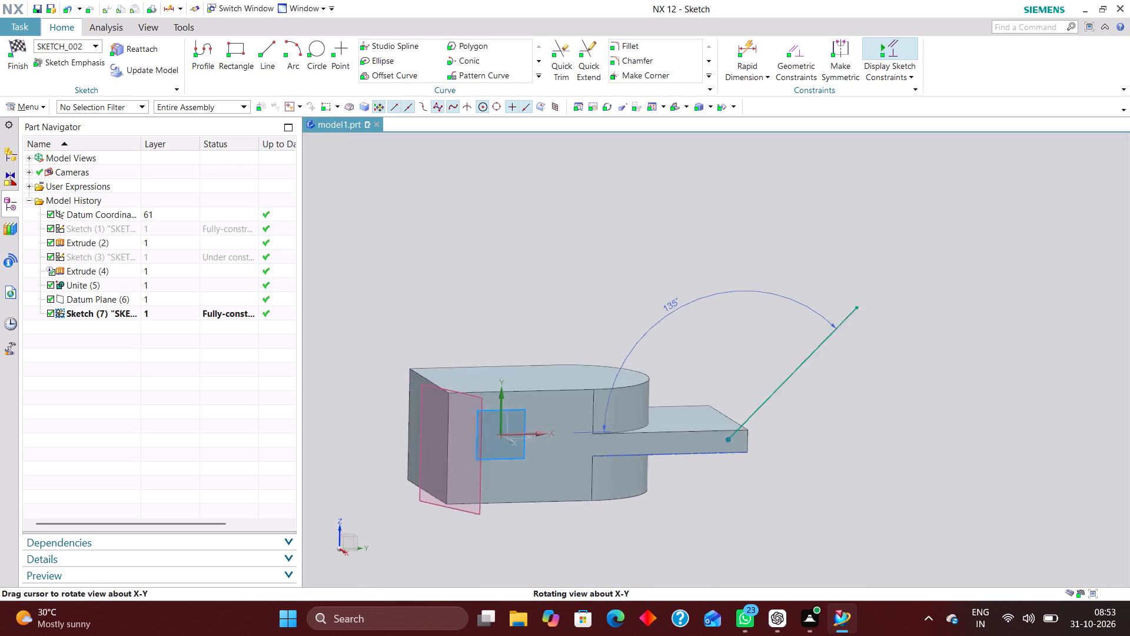
pyautogui.moveTo(732, 546); pyautogui.dragTo(757, 556, button='middle')
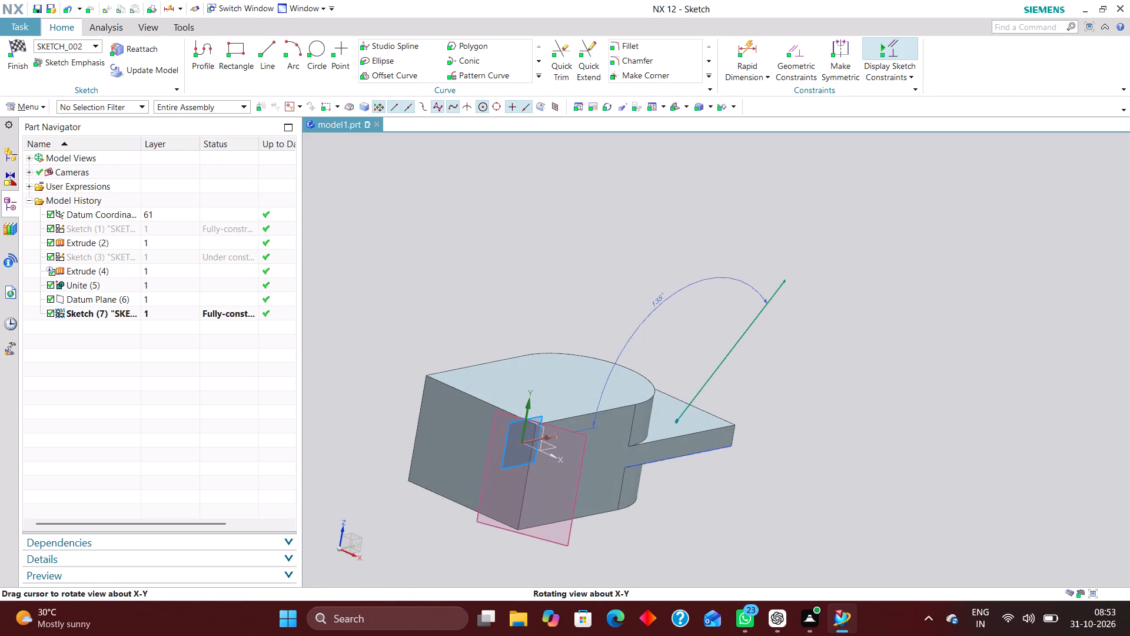
# Check the angled line against the body and finish its sketch.
pyautogui.moveTo(757, 556); pyautogui.dragTo(783, 555, button='middle')
pyautogui.moveTo(750, 539); pyautogui.dragTo(720, 532, button='middle')
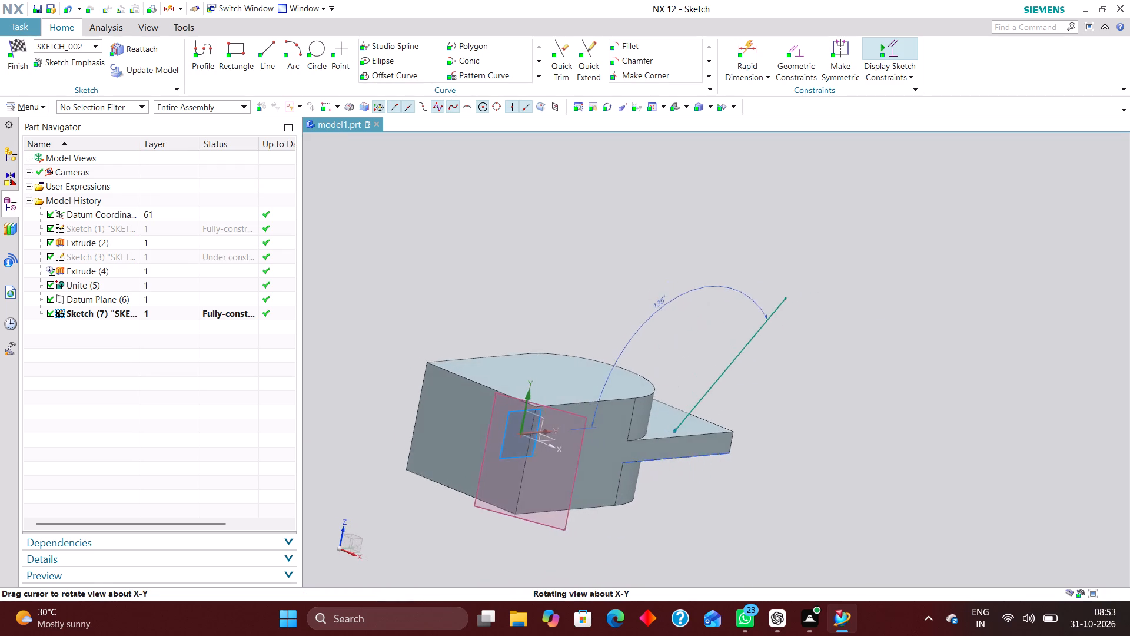
pyautogui.moveTo(720, 532); pyautogui.dragTo(690, 529, button='middle')
pyautogui.scroll(1, 689, 529)
pyautogui.moveTo(860, 450); pyautogui.dragTo(797, 463, button='right')
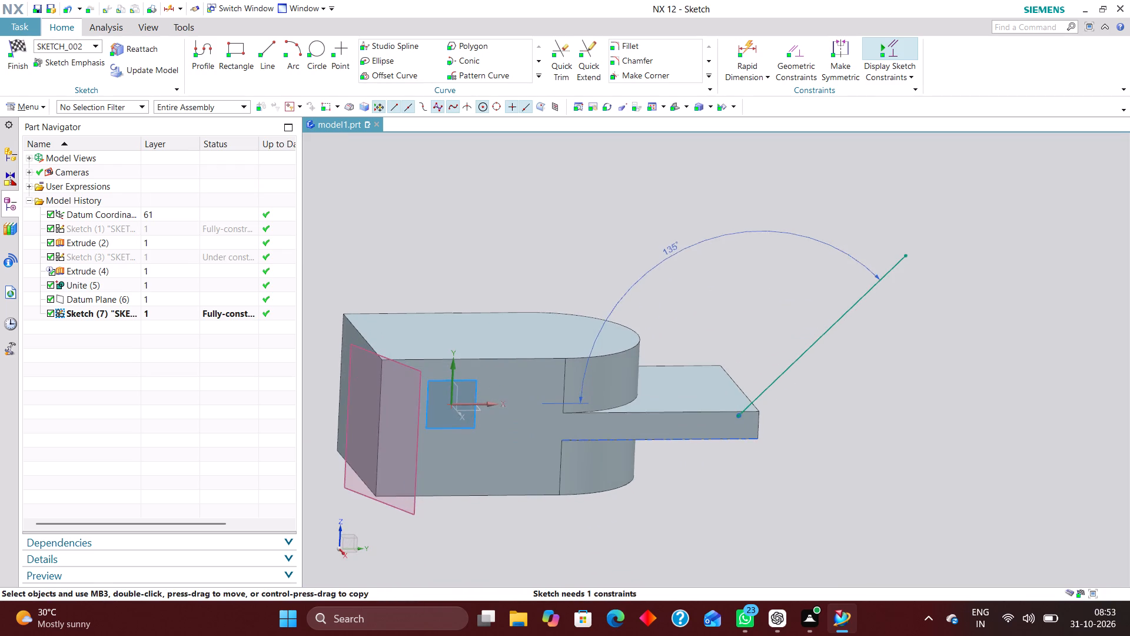
pyautogui.moveTo(797, 463); pyautogui.dragTo(793, 463, button='right')
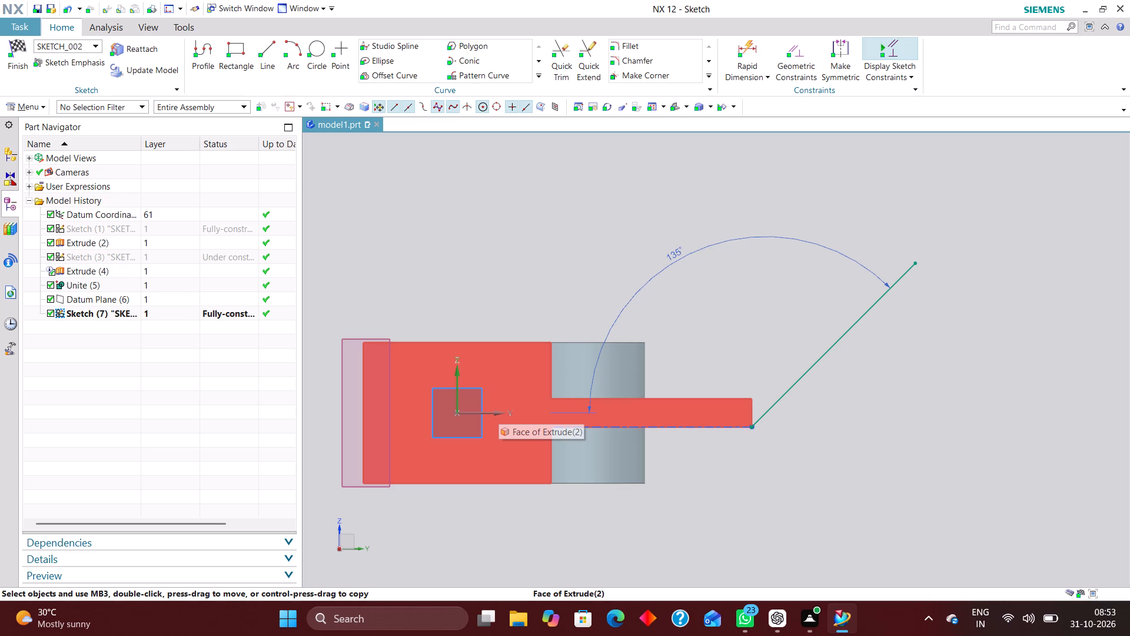
pyautogui.scroll(-2, 729, 461)
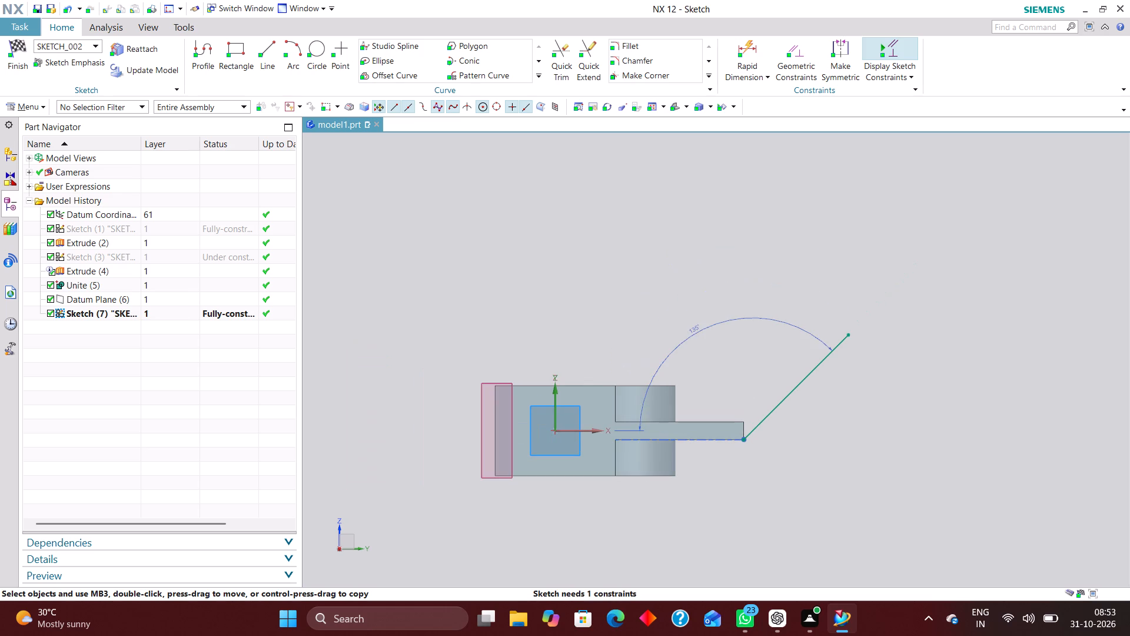
pyautogui.click(21, 49)
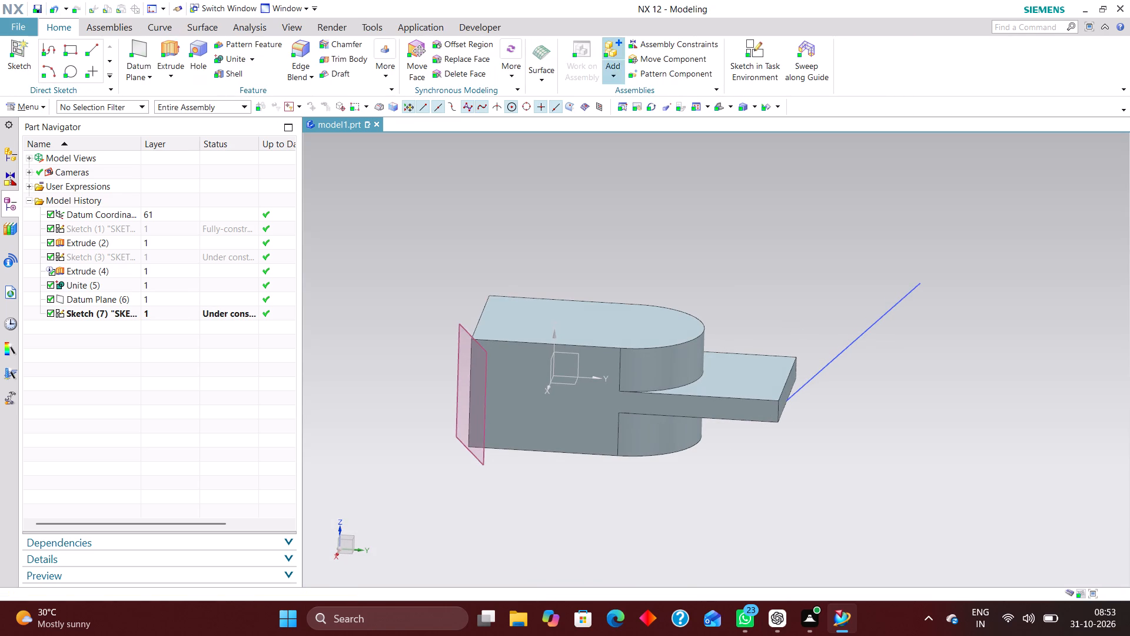
# Create a sketch in the task environment on the angled datum plane at the block's corner.
pyautogui.click(743, 43)
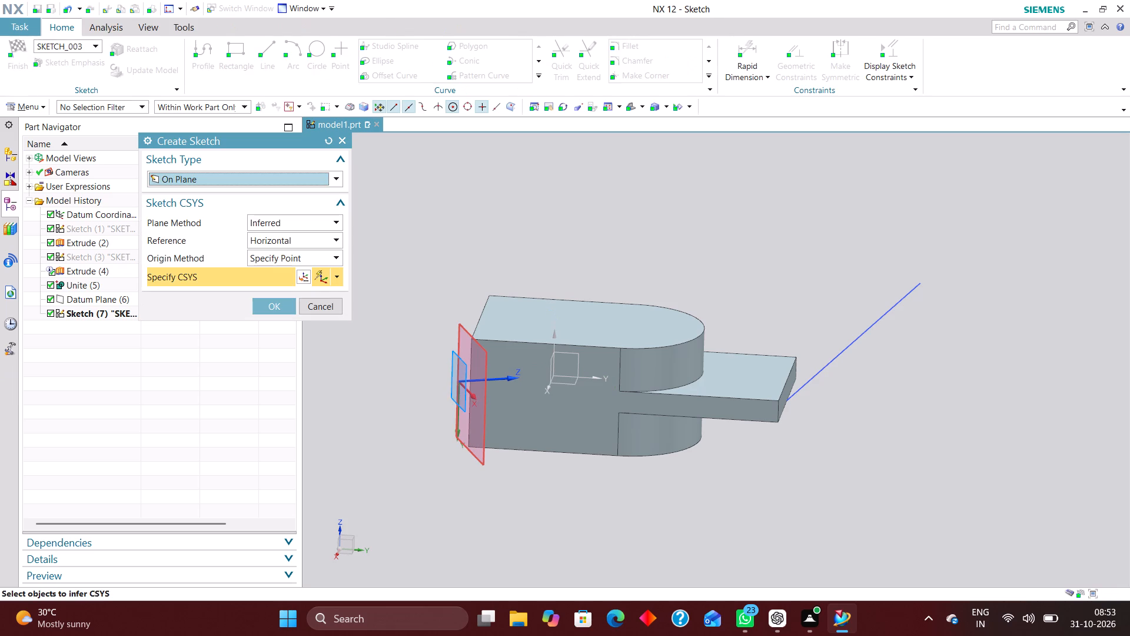
pyautogui.click(480, 462)
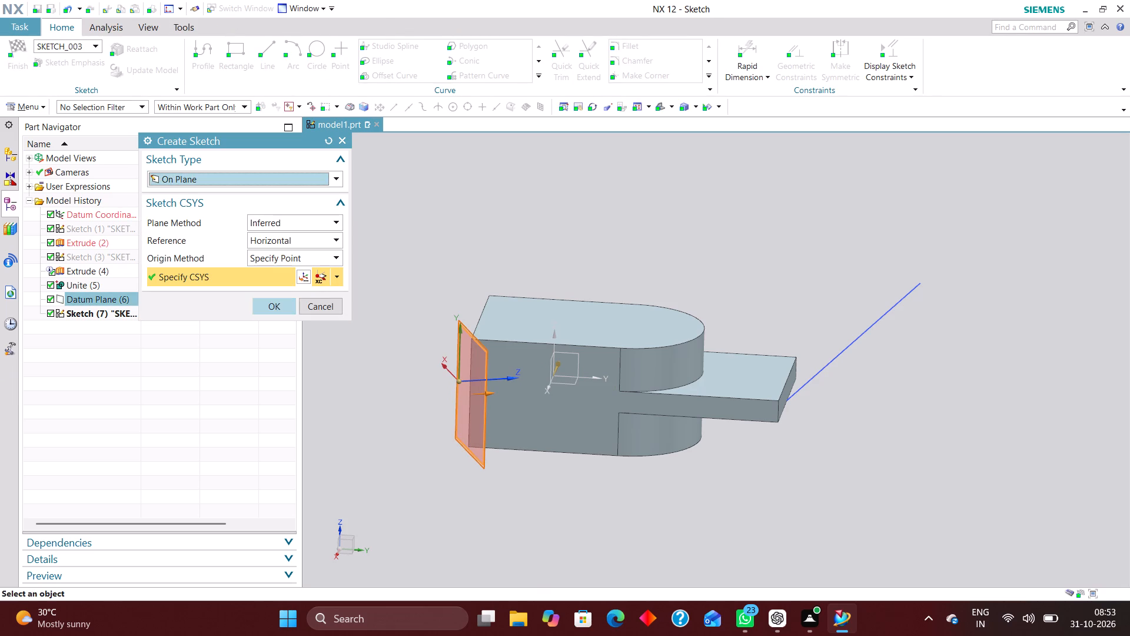
pyautogui.click(274, 303)
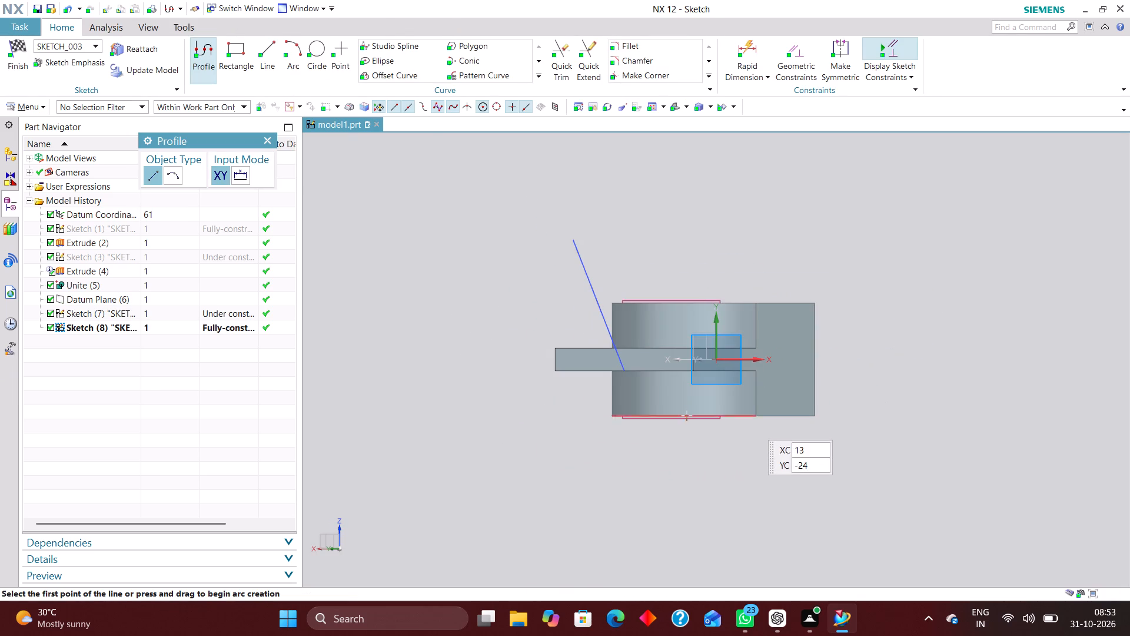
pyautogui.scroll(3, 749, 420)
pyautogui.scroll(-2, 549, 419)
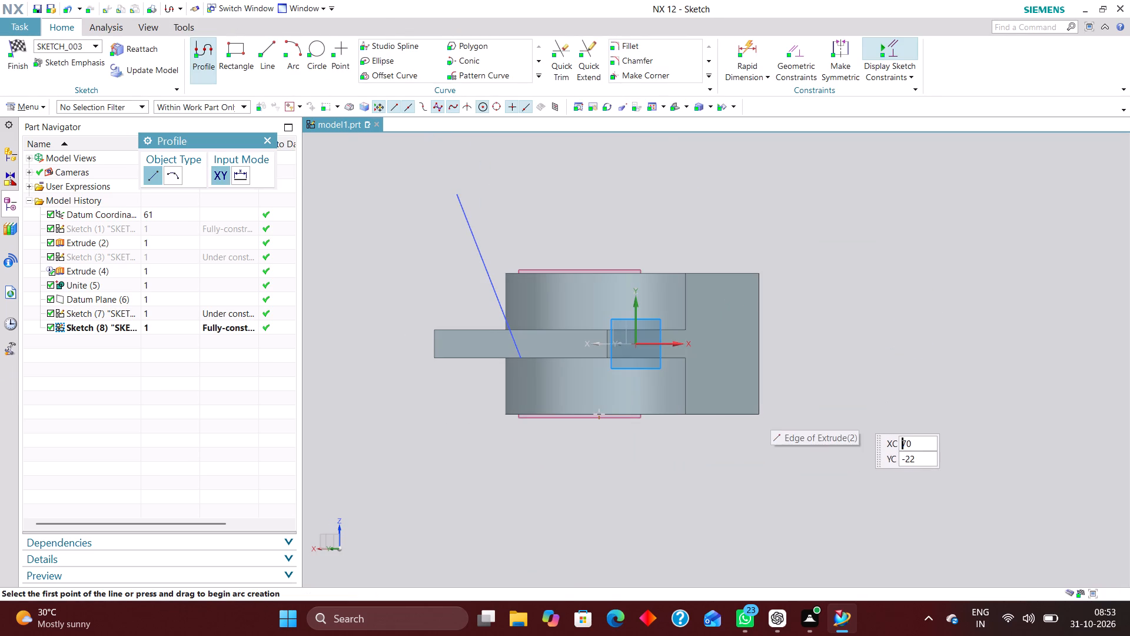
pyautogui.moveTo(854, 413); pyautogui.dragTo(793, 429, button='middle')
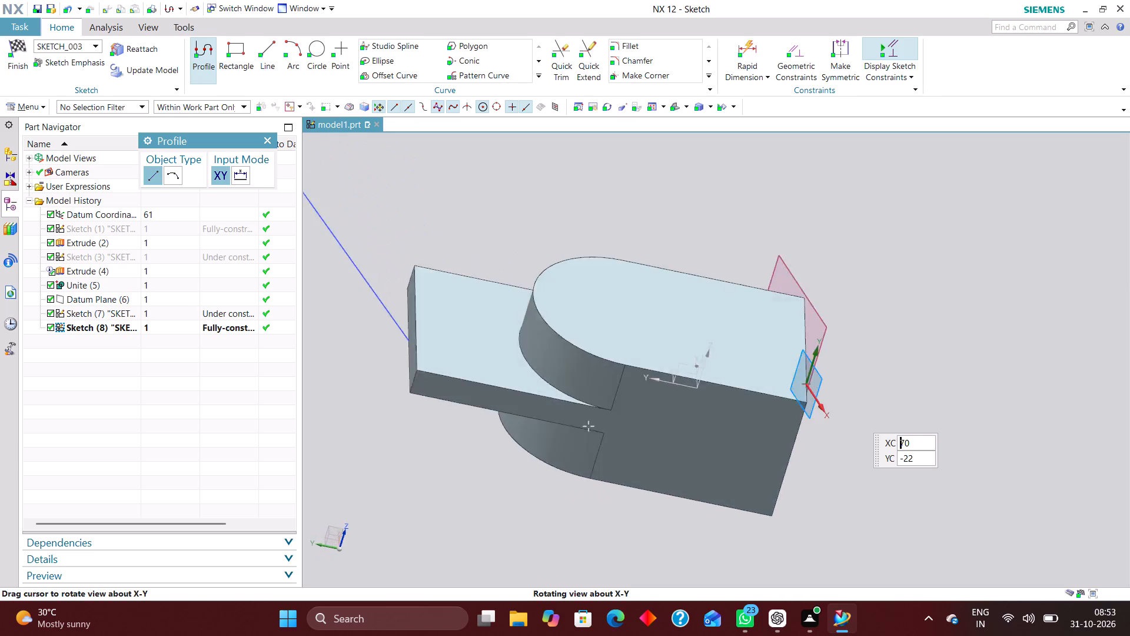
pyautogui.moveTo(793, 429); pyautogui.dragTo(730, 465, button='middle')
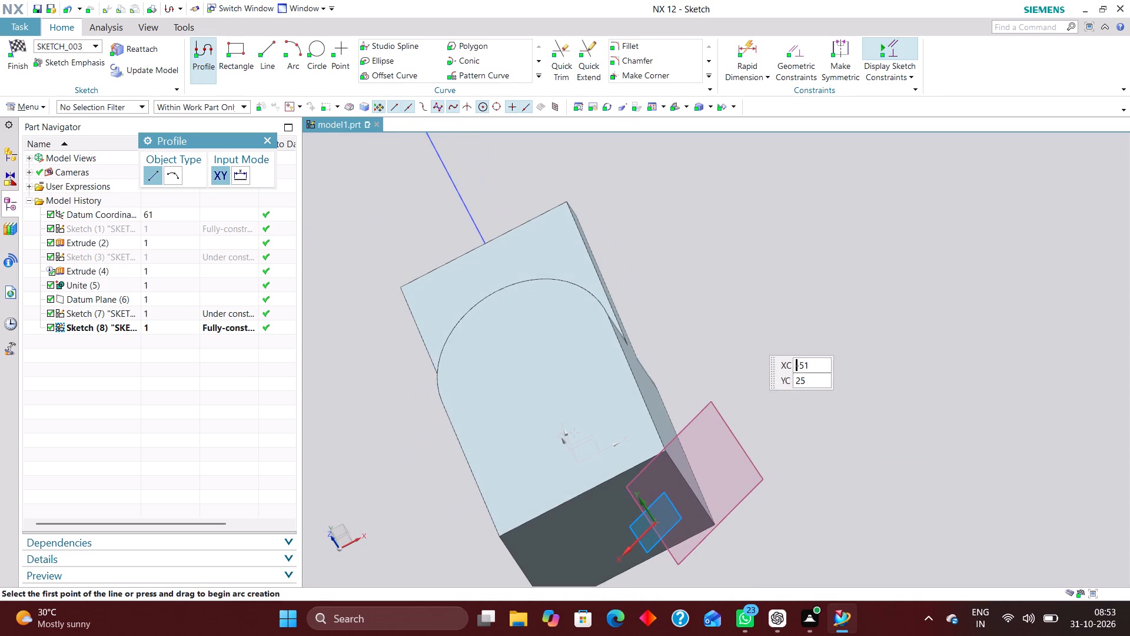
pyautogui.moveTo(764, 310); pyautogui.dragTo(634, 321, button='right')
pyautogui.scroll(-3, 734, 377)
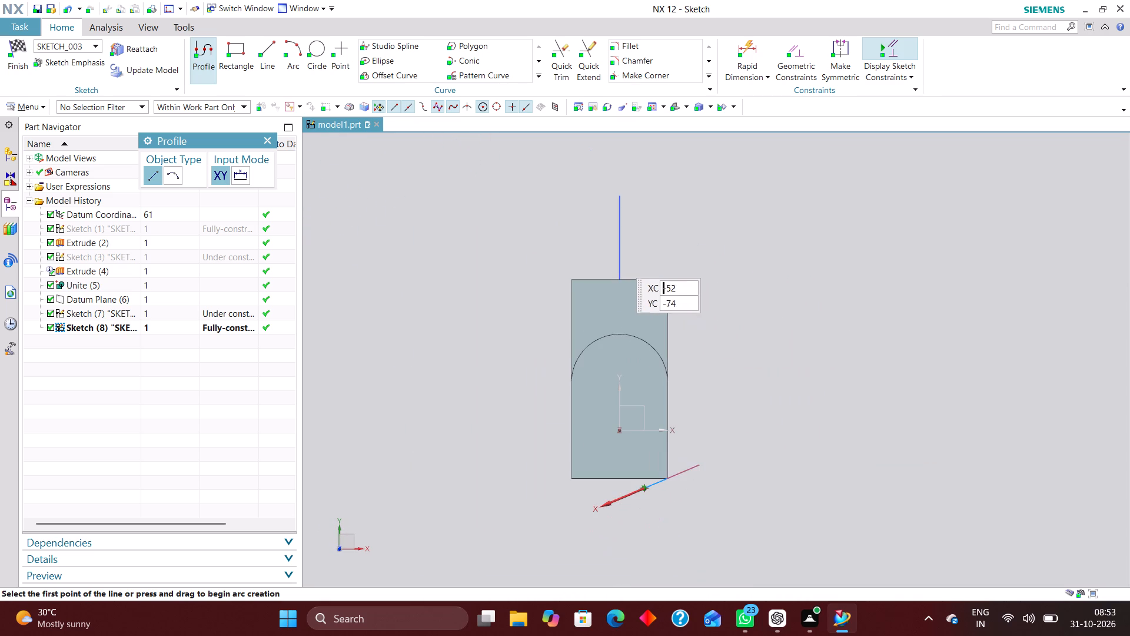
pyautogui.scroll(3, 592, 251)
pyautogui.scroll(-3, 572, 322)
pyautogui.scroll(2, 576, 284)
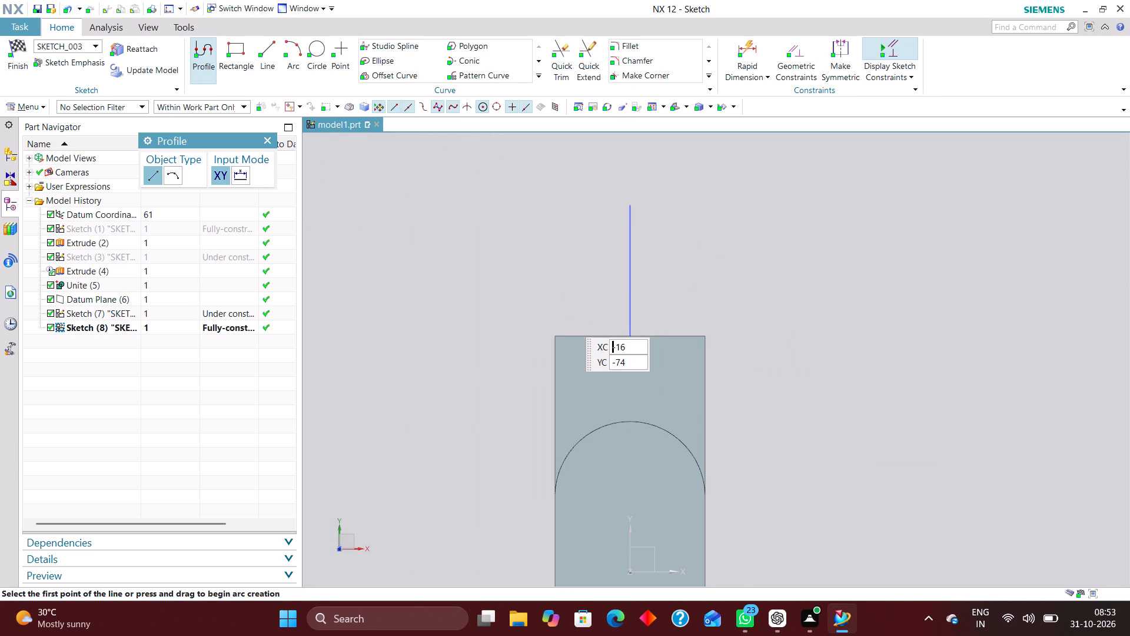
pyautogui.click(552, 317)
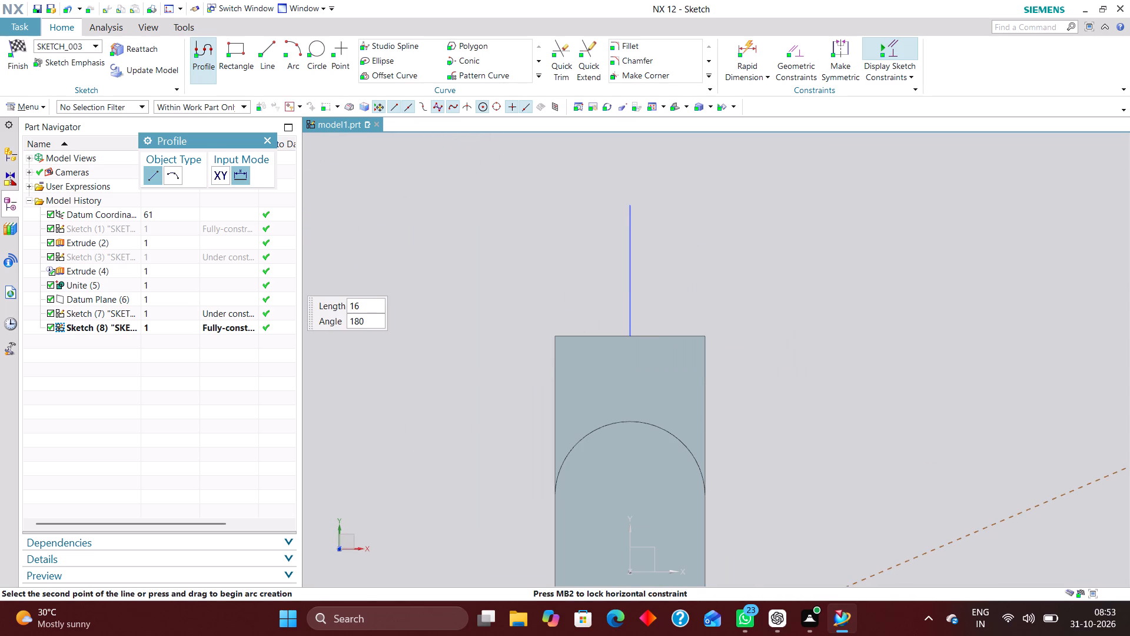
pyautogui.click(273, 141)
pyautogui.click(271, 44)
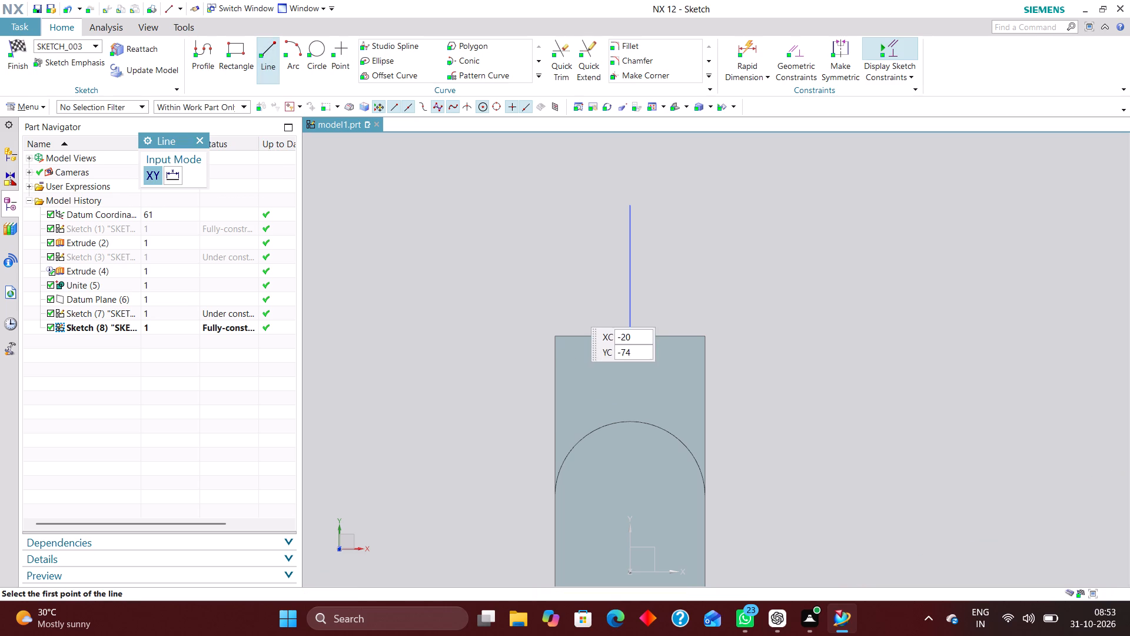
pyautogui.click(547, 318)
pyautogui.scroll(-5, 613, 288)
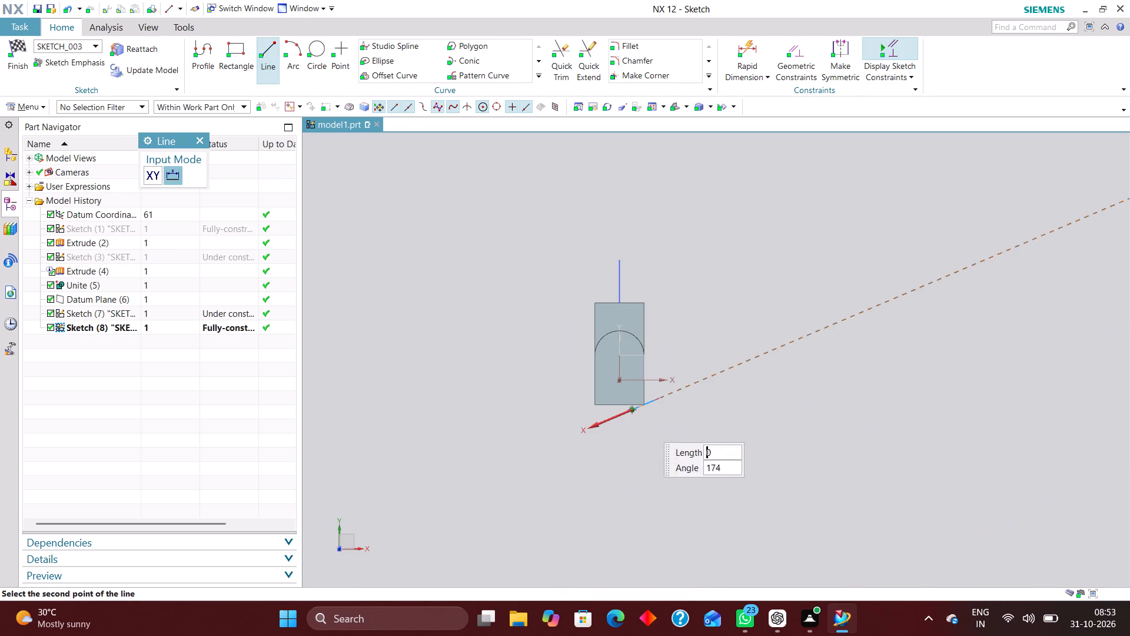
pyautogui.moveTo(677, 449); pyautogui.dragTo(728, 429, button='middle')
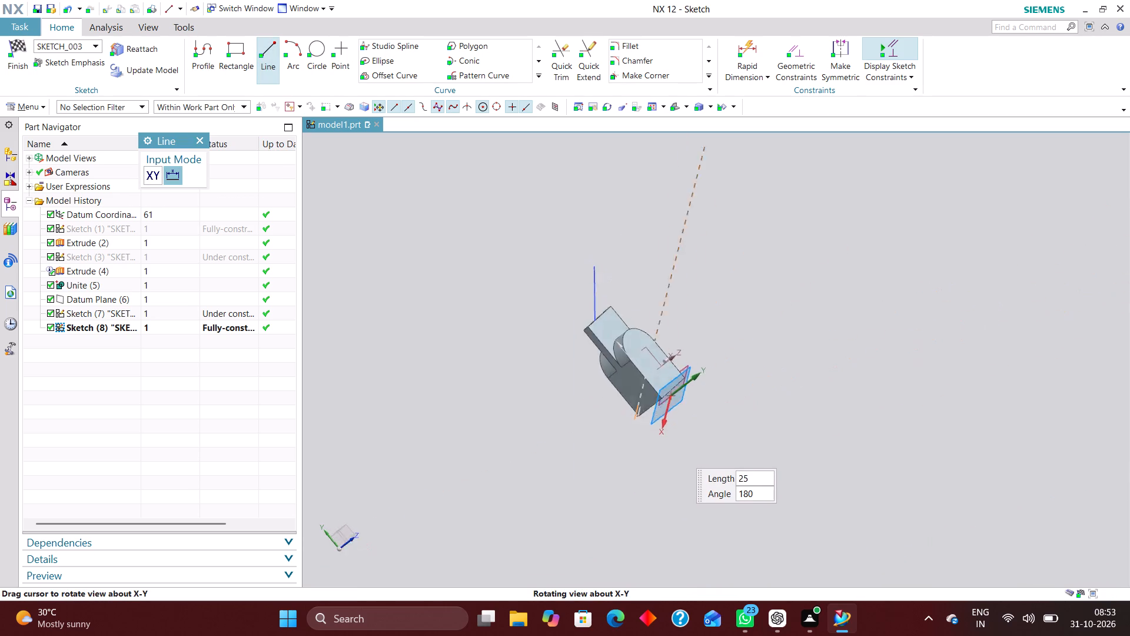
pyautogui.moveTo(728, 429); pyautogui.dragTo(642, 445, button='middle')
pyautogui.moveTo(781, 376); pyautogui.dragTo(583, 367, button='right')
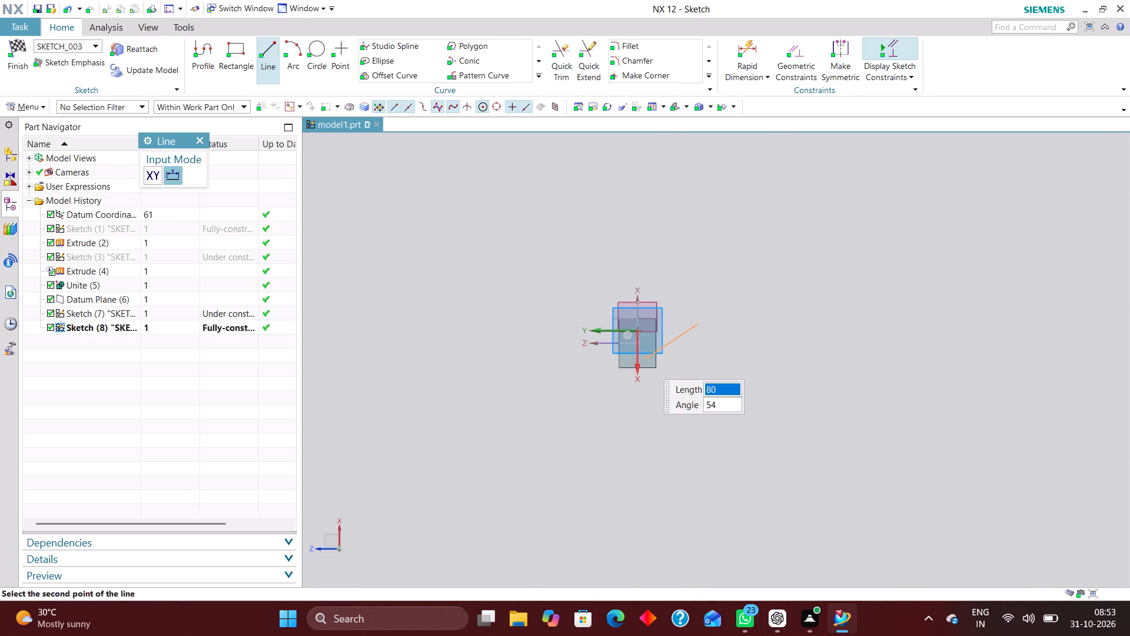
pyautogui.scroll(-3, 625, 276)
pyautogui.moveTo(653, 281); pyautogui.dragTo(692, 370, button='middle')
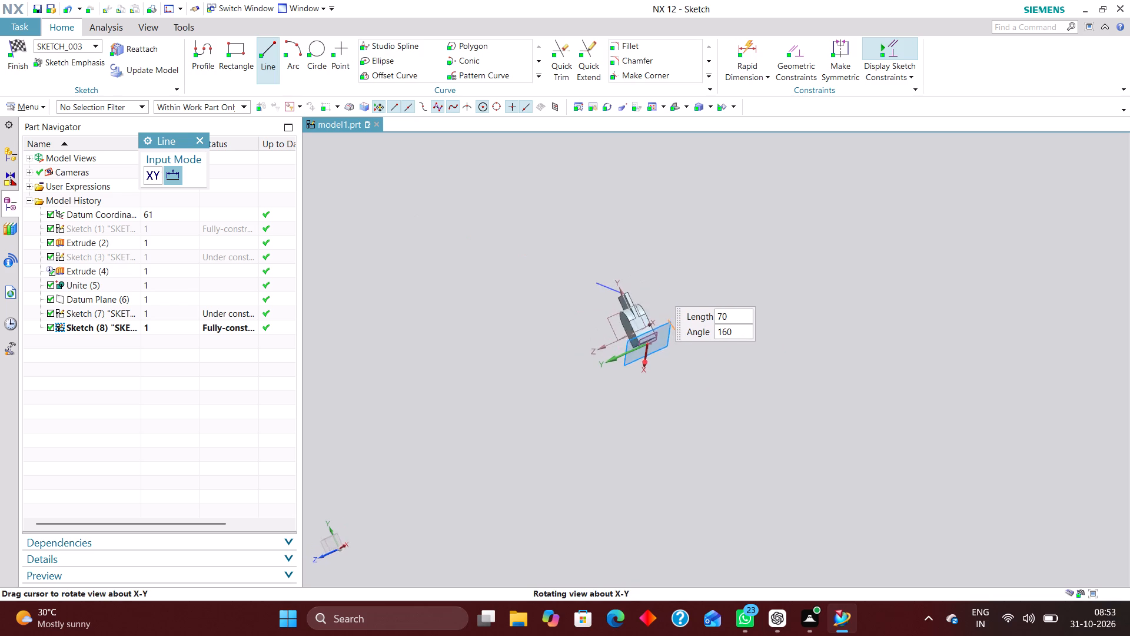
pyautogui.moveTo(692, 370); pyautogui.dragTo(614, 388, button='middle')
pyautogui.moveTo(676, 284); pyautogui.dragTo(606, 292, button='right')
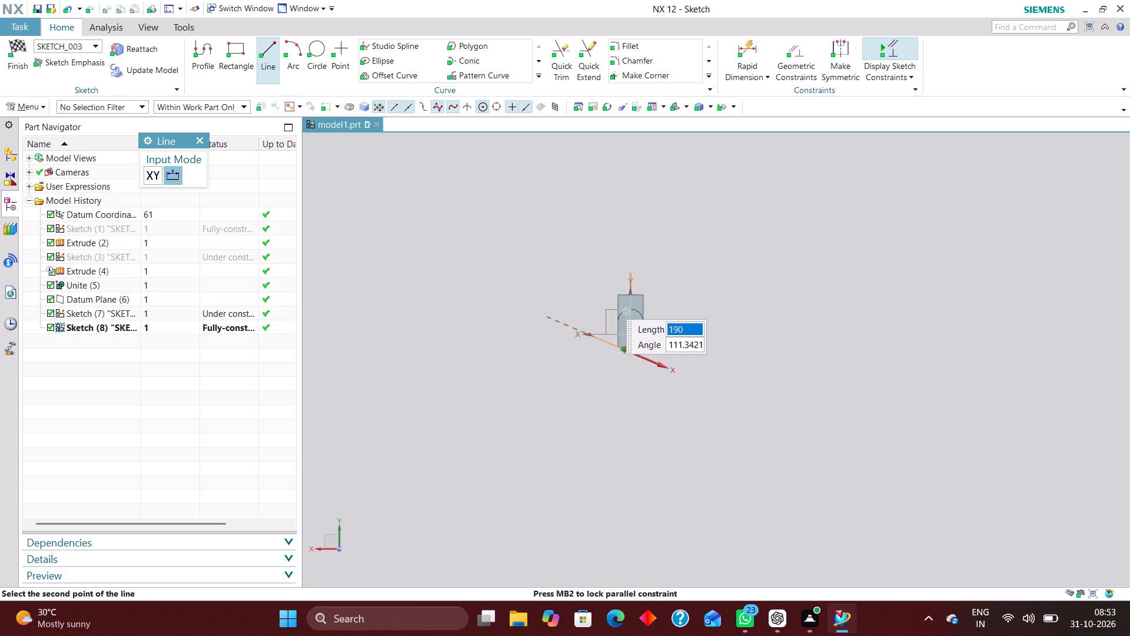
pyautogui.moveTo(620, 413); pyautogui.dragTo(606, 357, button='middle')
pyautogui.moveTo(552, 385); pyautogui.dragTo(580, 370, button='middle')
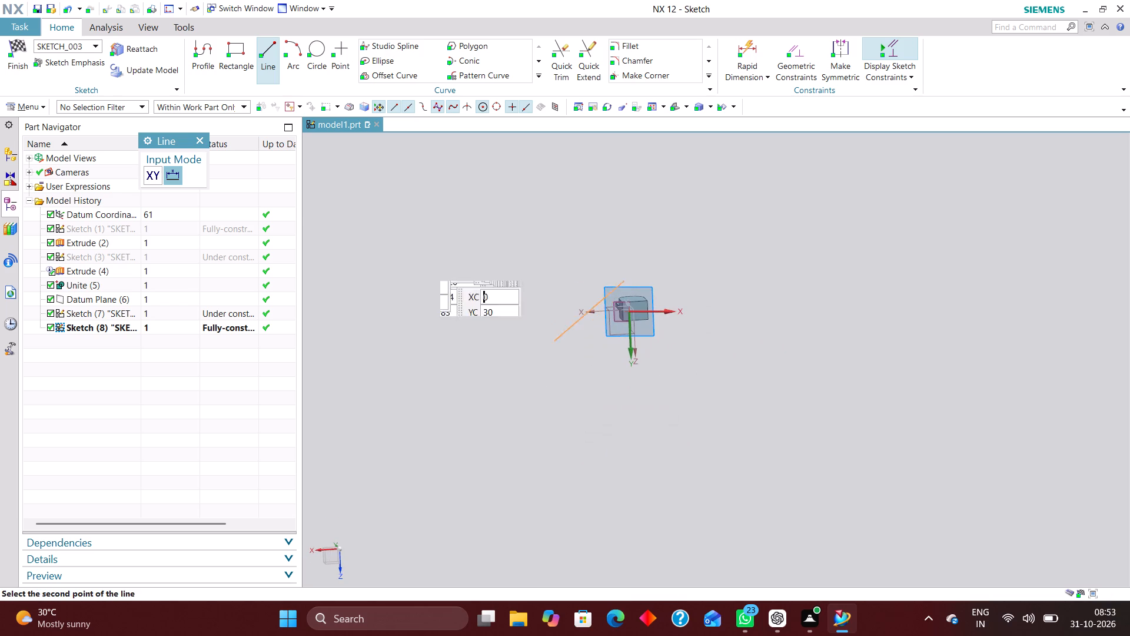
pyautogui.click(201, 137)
# Draw a closed triangle from three lines beside the body, with its base at about XC -53, and finish the sketch.
pyautogui.moveTo(707, 256); pyautogui.dragTo(737, 336, button='middle')
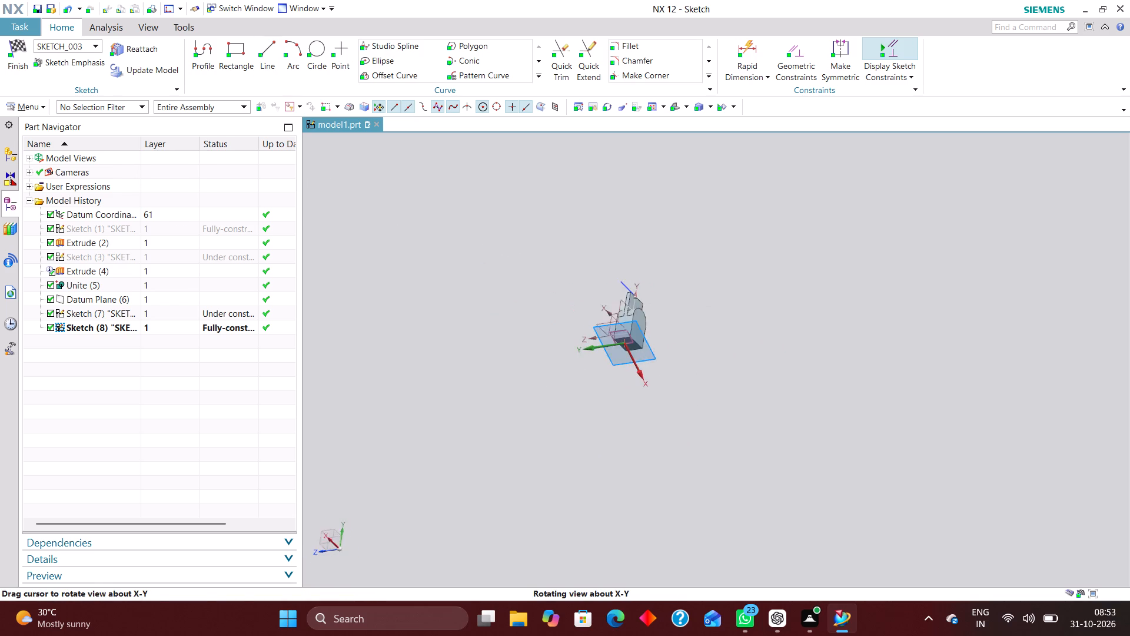
pyautogui.moveTo(737, 336); pyautogui.dragTo(753, 323, button='middle')
pyautogui.moveTo(702, 283); pyautogui.dragTo(638, 284, button='right')
pyautogui.scroll(5, 641, 327)
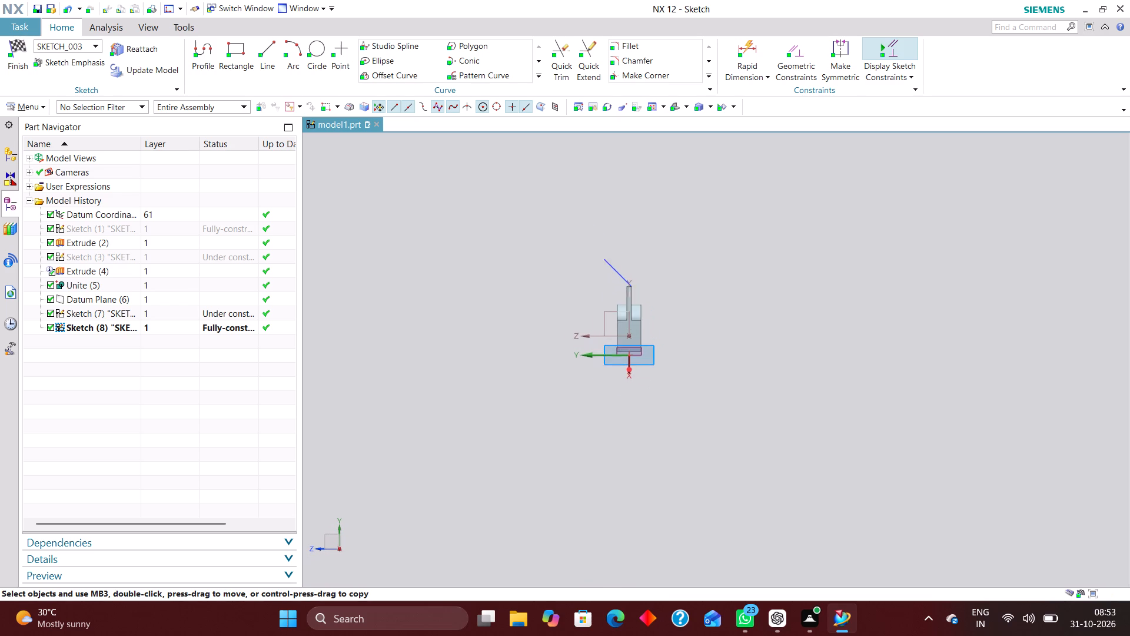
pyautogui.scroll(6, 621, 335)
pyautogui.scroll(-5, 613, 334)
pyautogui.moveTo(640, 442); pyautogui.dragTo(640, 440, button='middle')
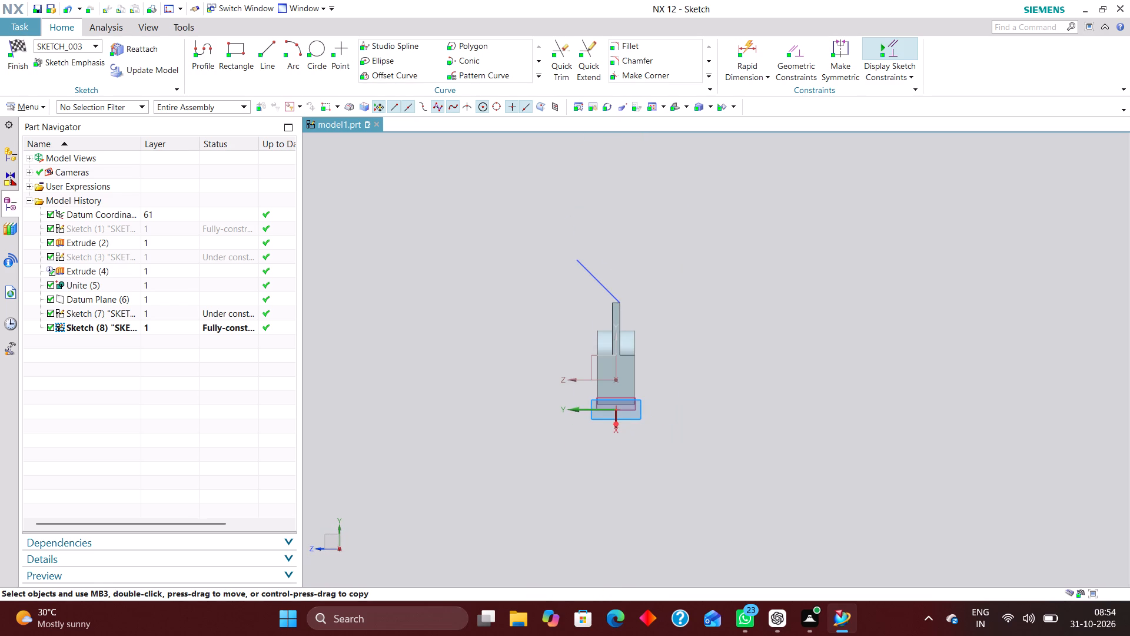
pyautogui.moveTo(640, 440); pyautogui.dragTo(636, 386, button='middle')
pyautogui.middleClick(636, 418)
pyautogui.moveTo(693, 363); pyautogui.dragTo(624, 362, button='right')
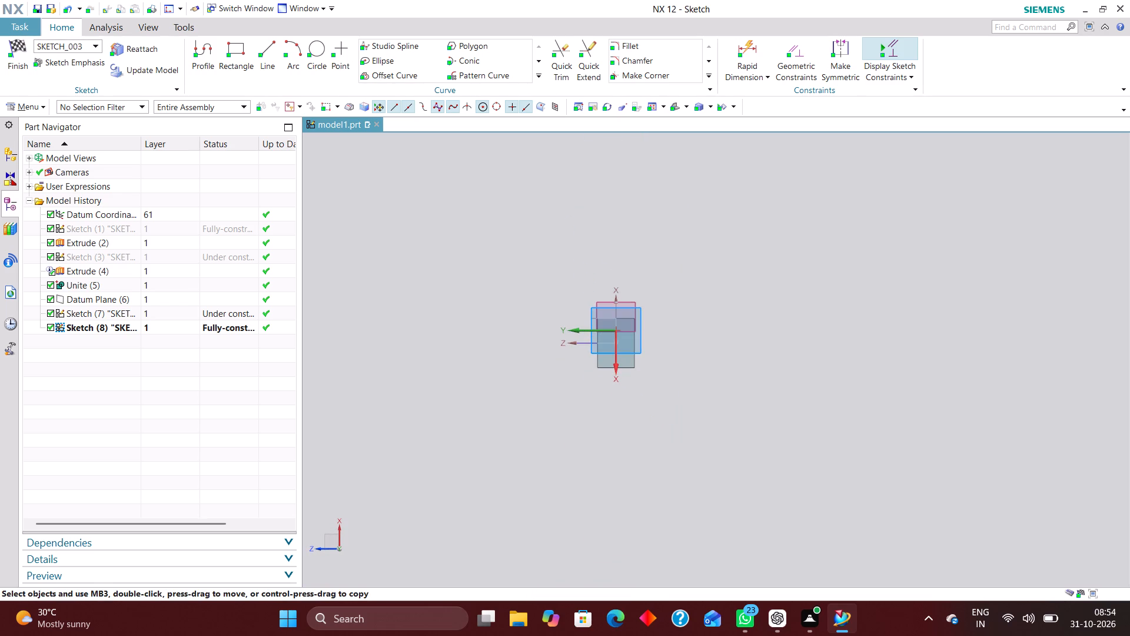
pyautogui.scroll(3, 630, 290)
pyautogui.click(262, 47)
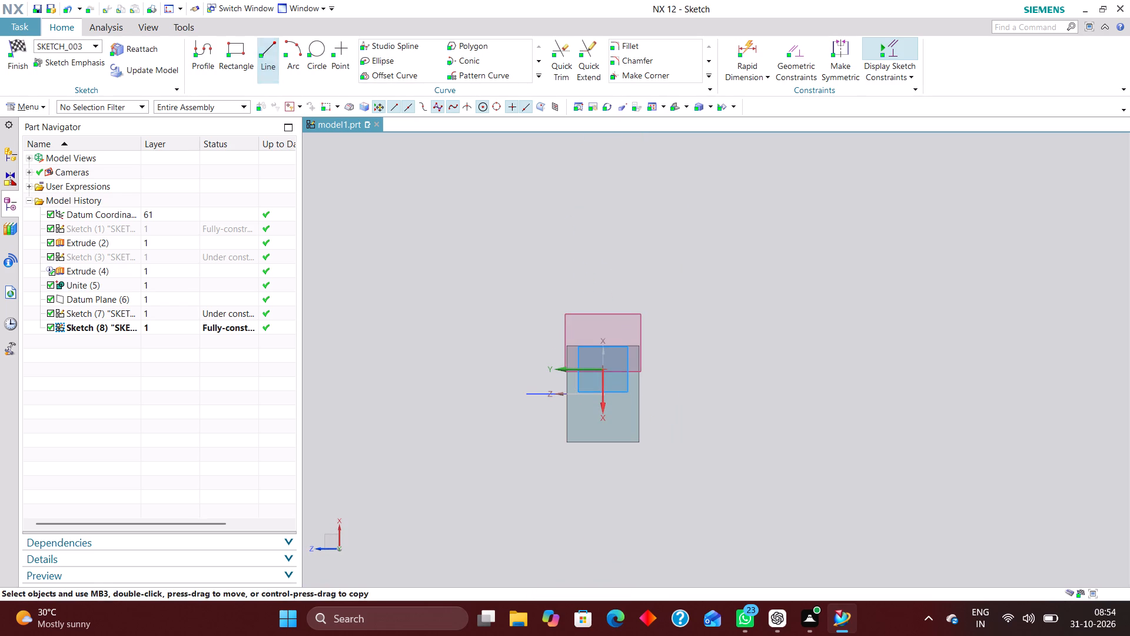
pyautogui.click(560, 291)
pyautogui.click(644, 291)
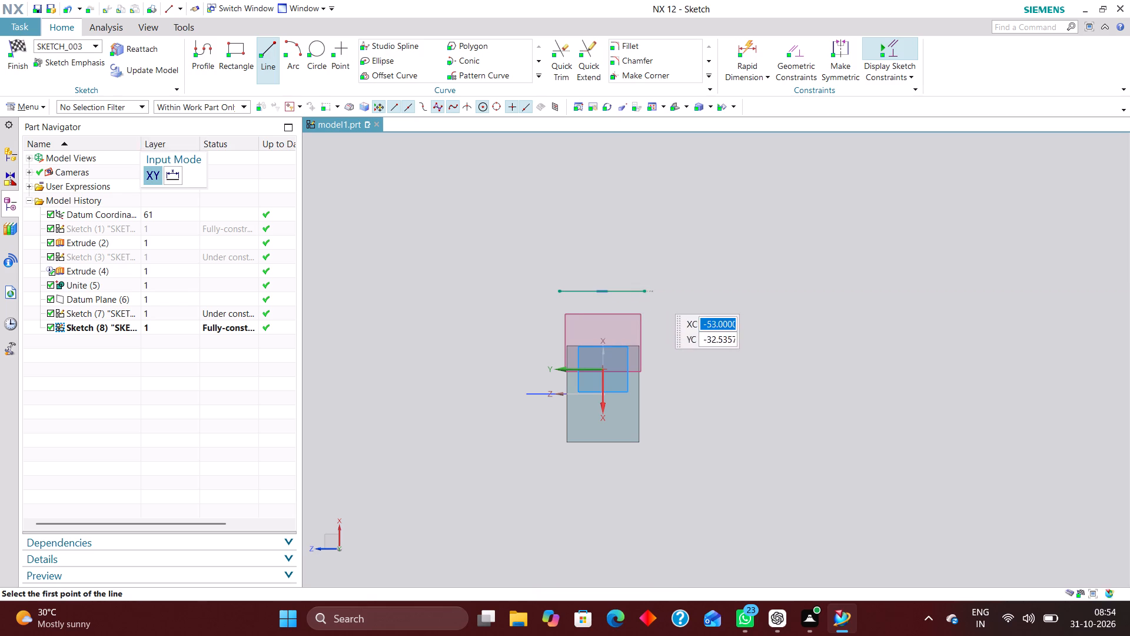
pyautogui.click(559, 290)
pyautogui.click(596, 207)
pyautogui.click(643, 287)
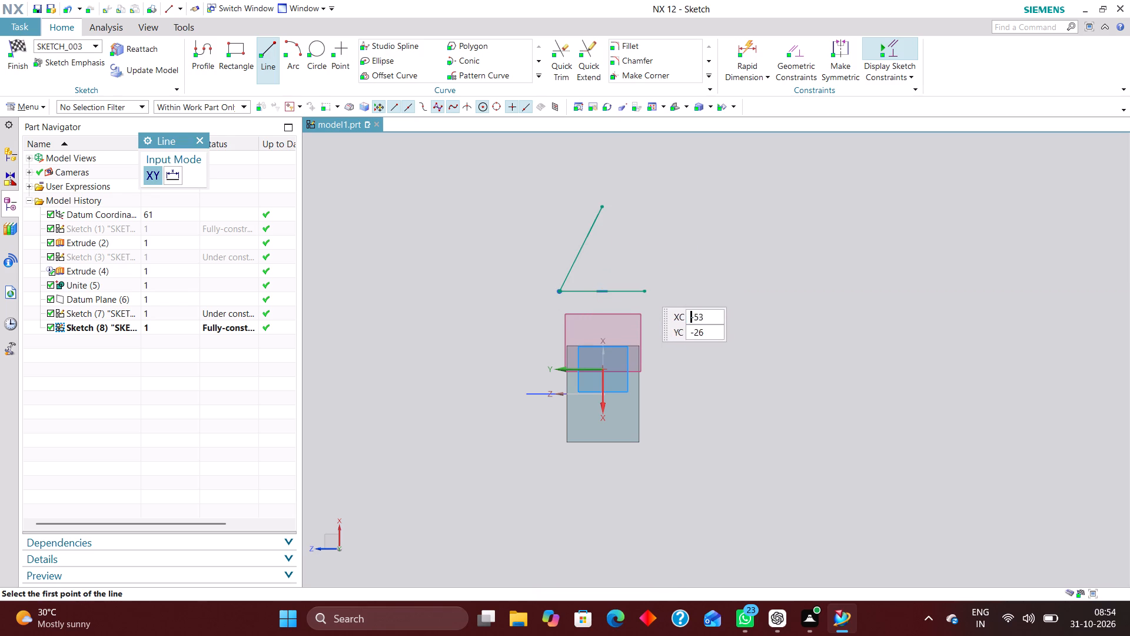
pyautogui.click(606, 203)
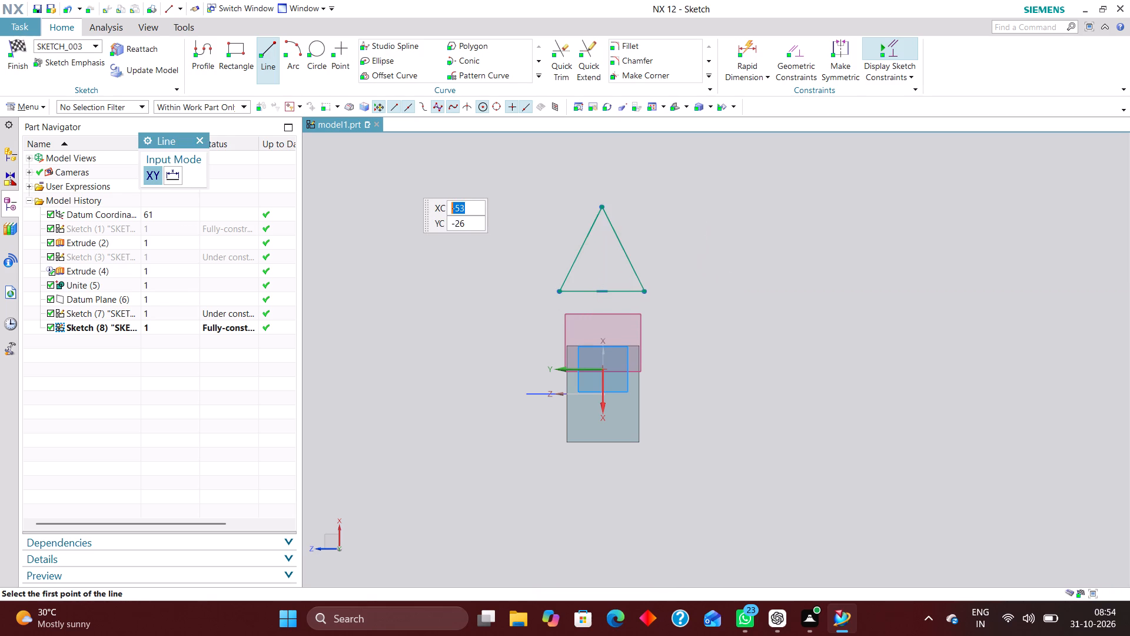
pyautogui.click(201, 141)
pyautogui.click(12, 44)
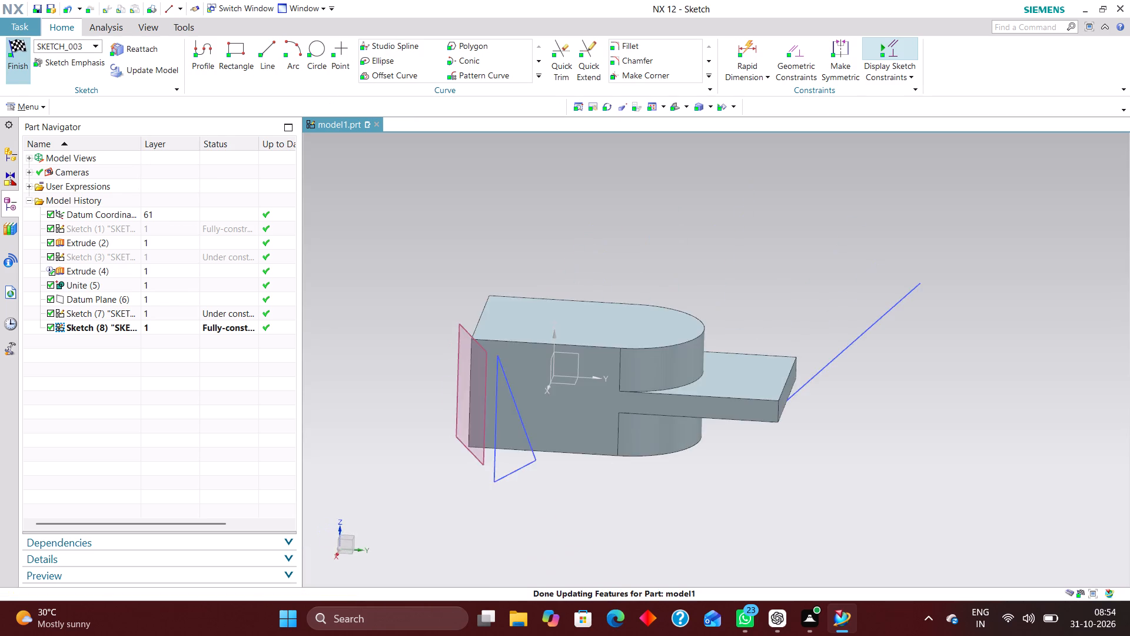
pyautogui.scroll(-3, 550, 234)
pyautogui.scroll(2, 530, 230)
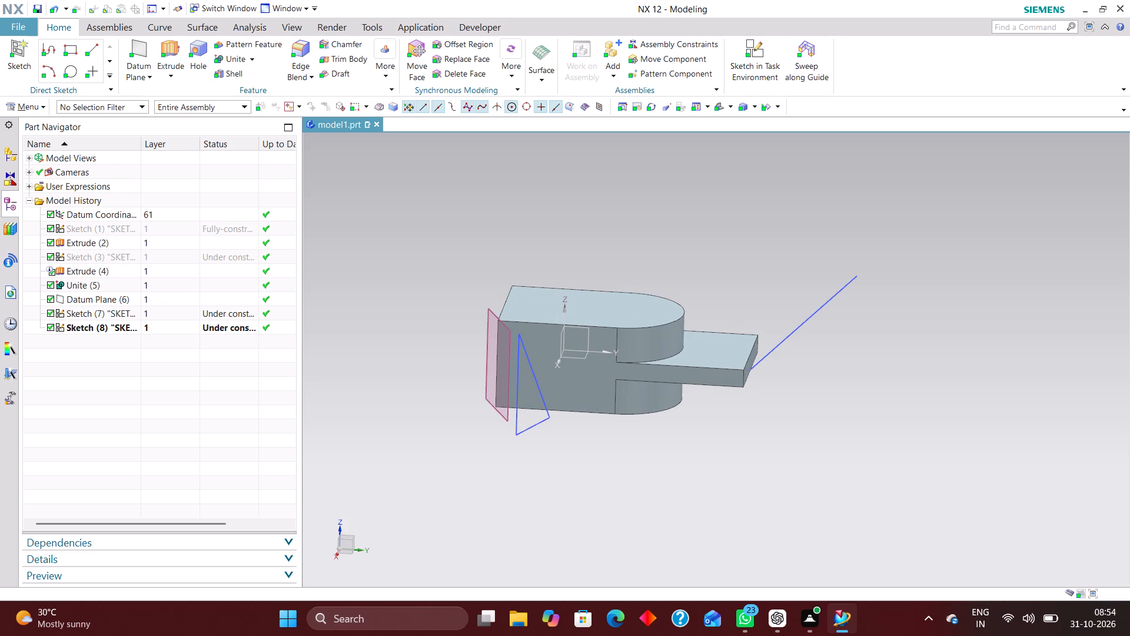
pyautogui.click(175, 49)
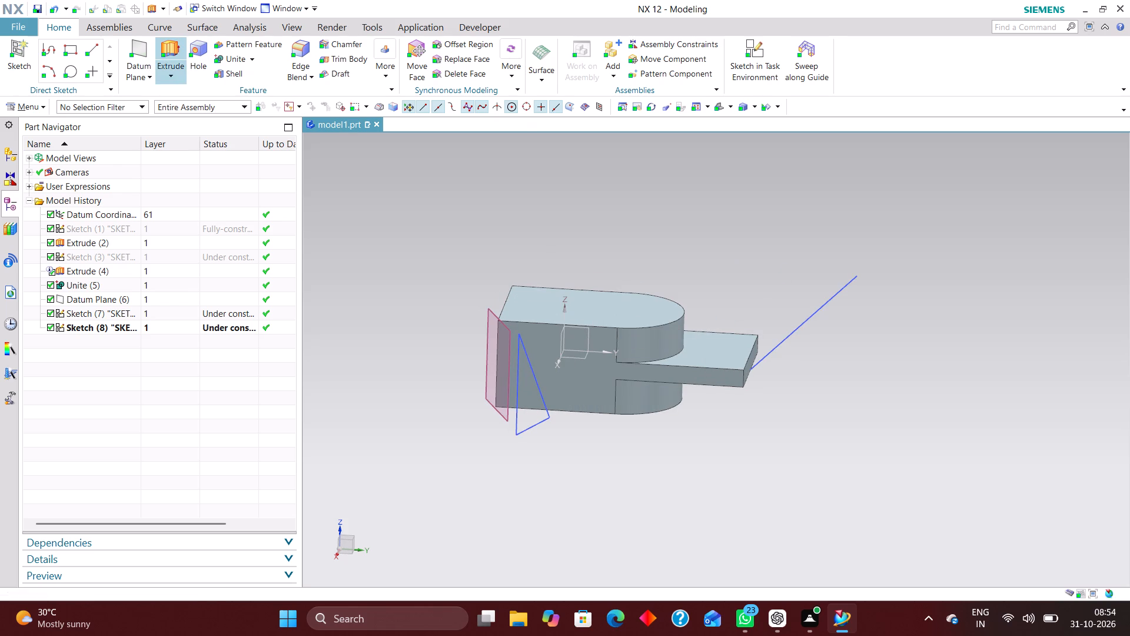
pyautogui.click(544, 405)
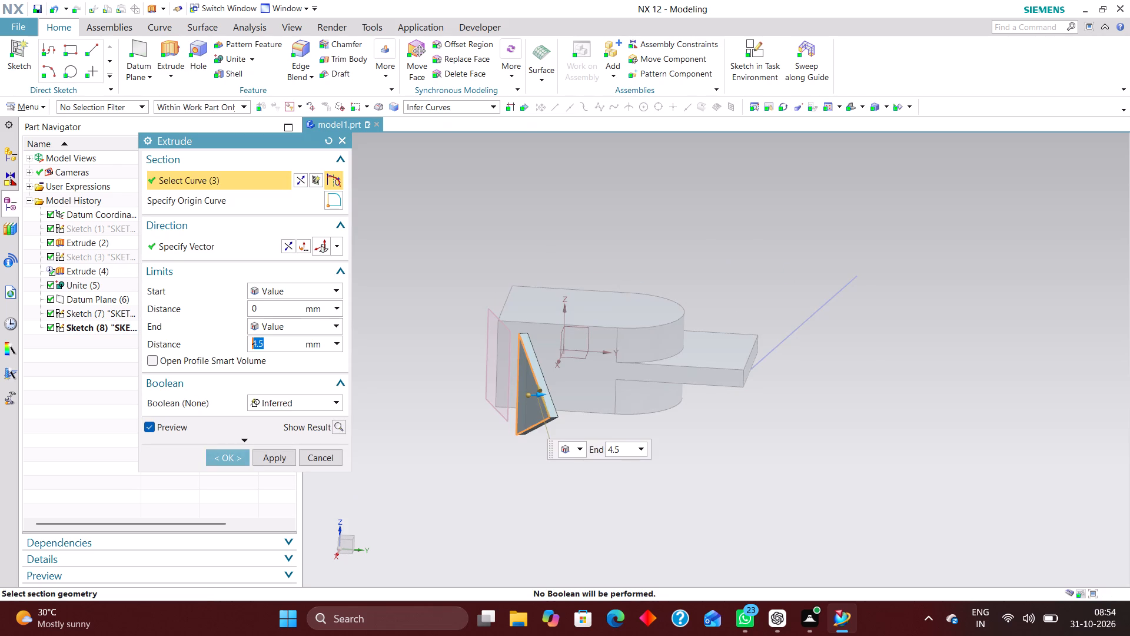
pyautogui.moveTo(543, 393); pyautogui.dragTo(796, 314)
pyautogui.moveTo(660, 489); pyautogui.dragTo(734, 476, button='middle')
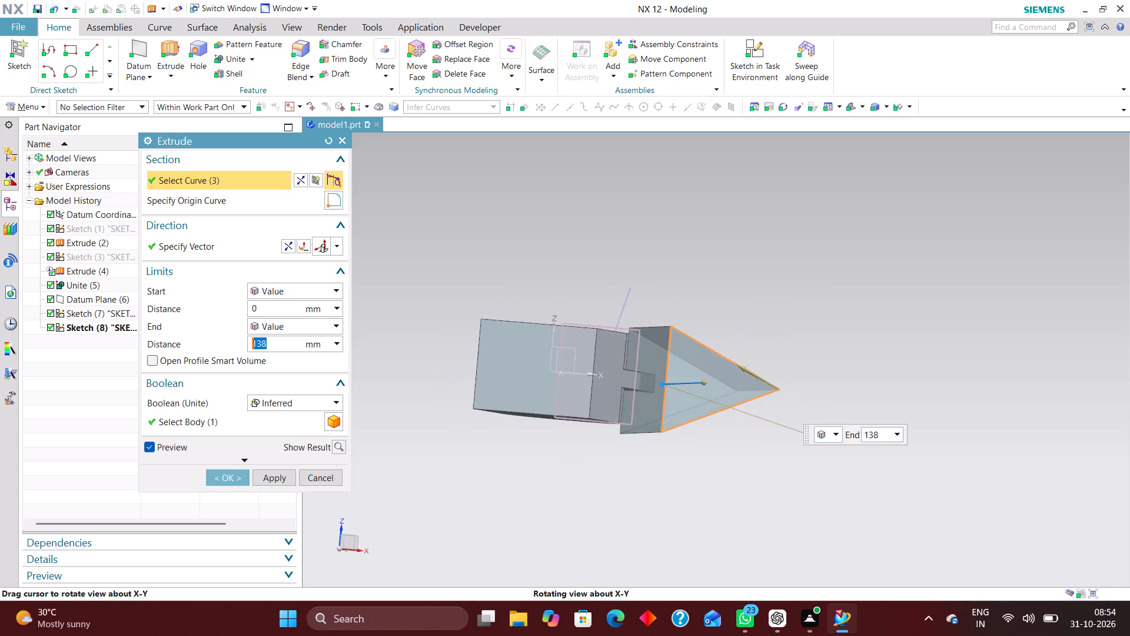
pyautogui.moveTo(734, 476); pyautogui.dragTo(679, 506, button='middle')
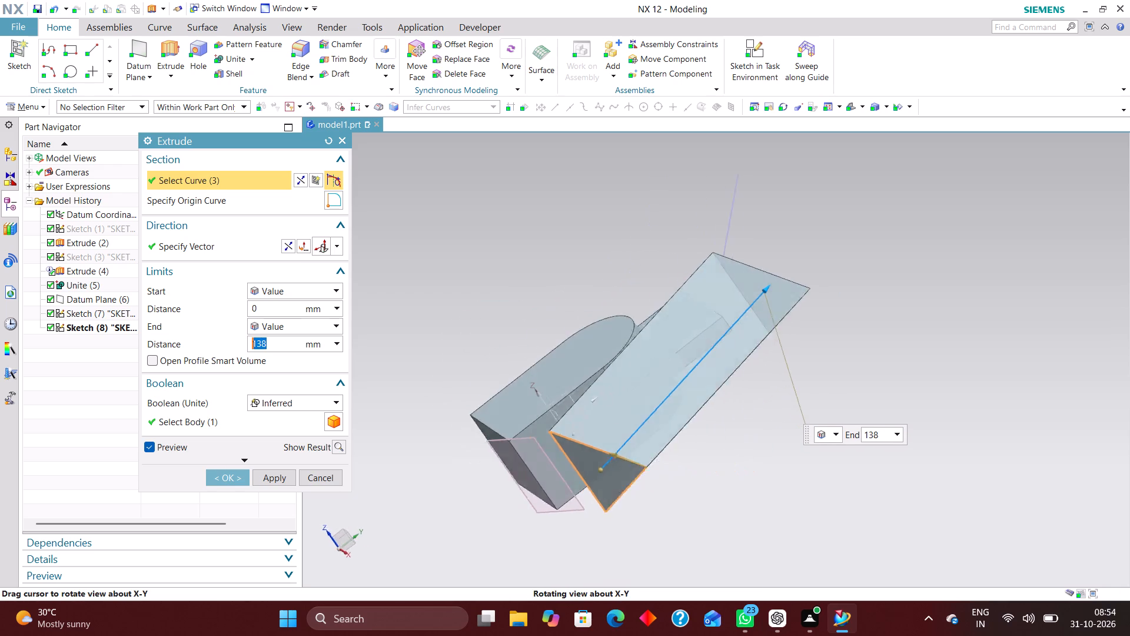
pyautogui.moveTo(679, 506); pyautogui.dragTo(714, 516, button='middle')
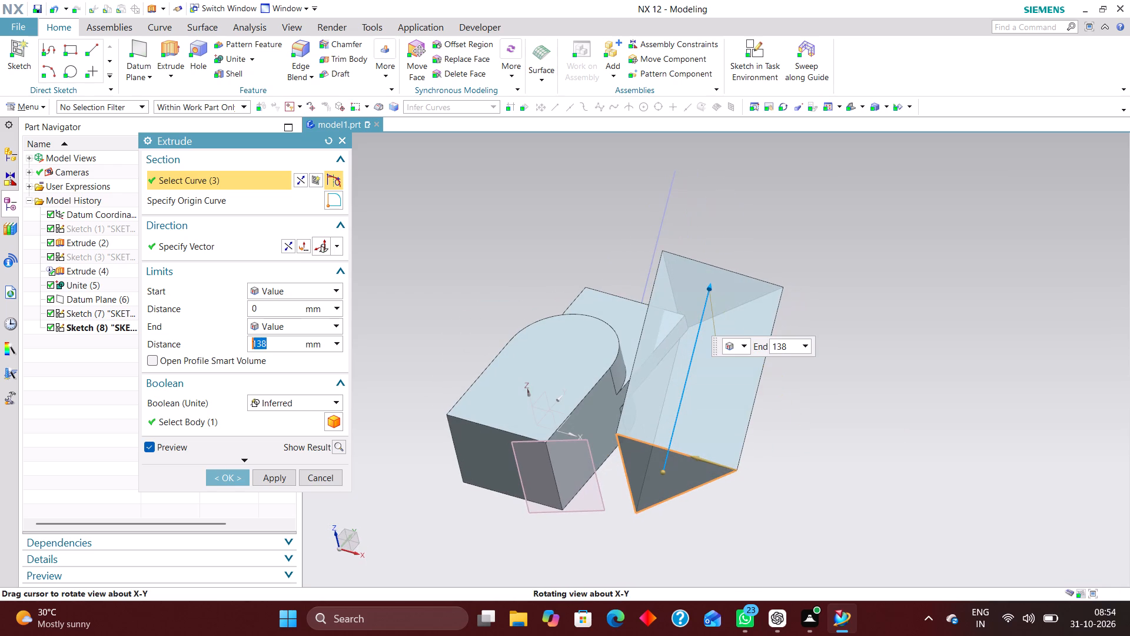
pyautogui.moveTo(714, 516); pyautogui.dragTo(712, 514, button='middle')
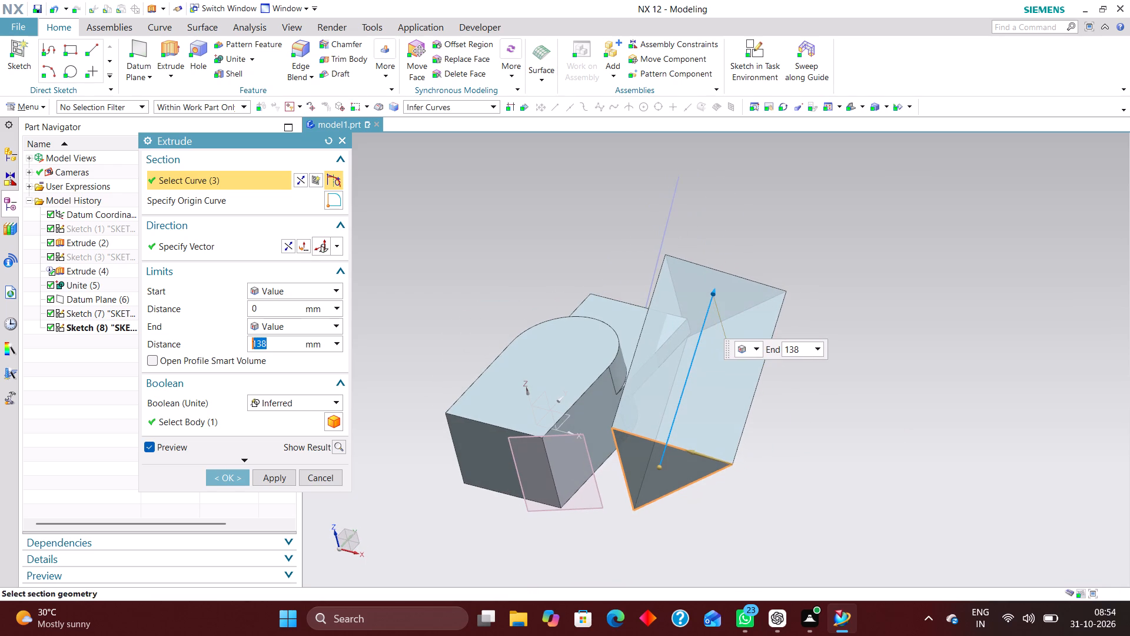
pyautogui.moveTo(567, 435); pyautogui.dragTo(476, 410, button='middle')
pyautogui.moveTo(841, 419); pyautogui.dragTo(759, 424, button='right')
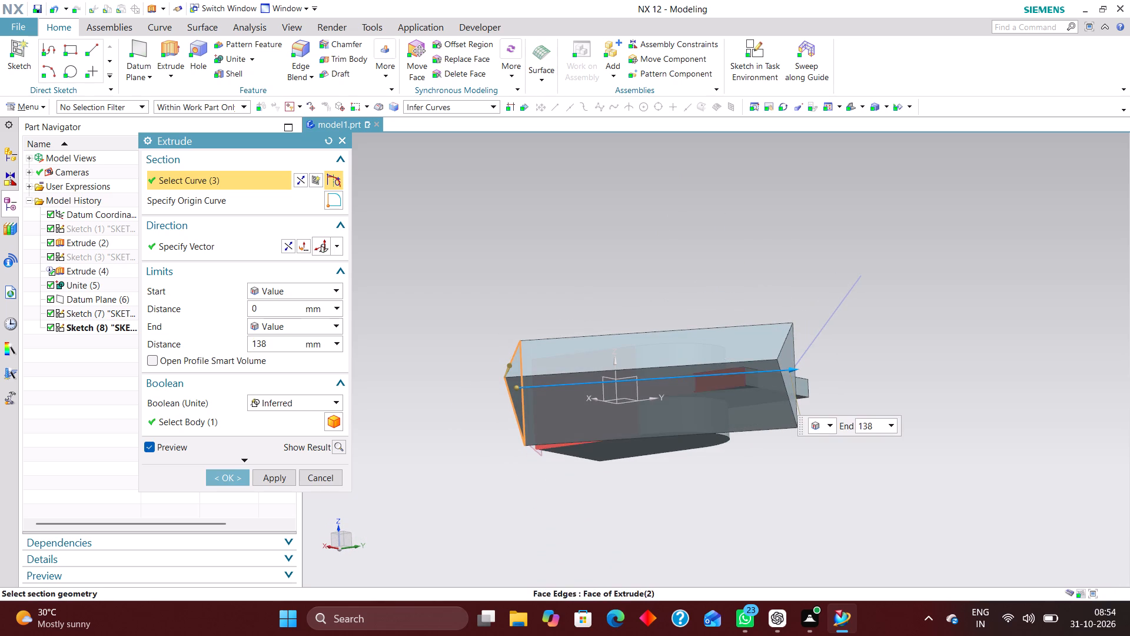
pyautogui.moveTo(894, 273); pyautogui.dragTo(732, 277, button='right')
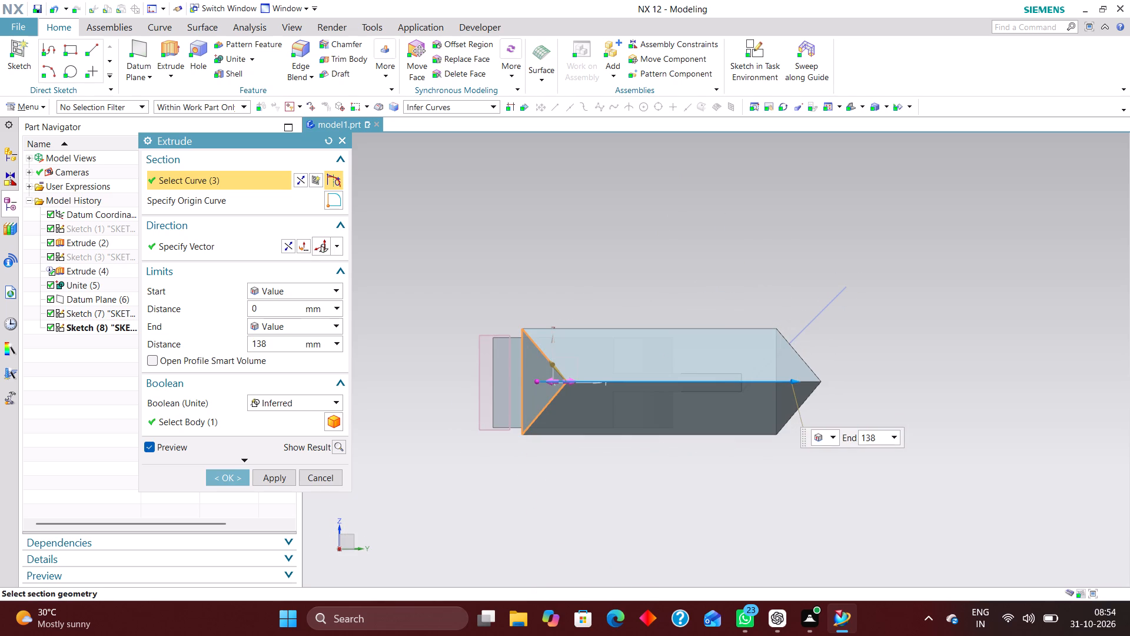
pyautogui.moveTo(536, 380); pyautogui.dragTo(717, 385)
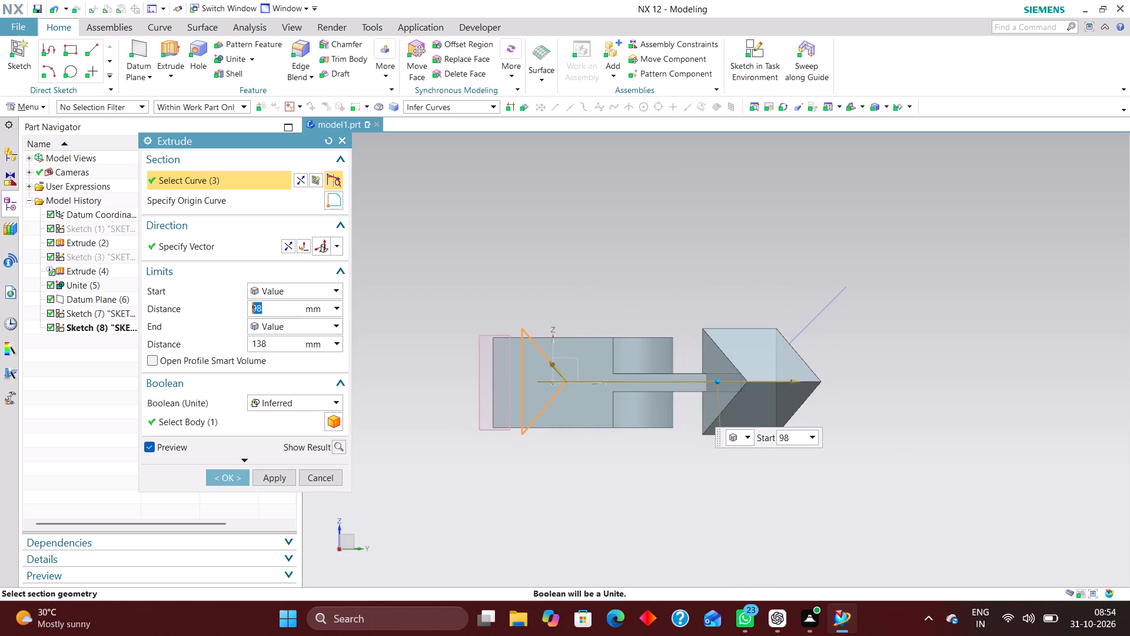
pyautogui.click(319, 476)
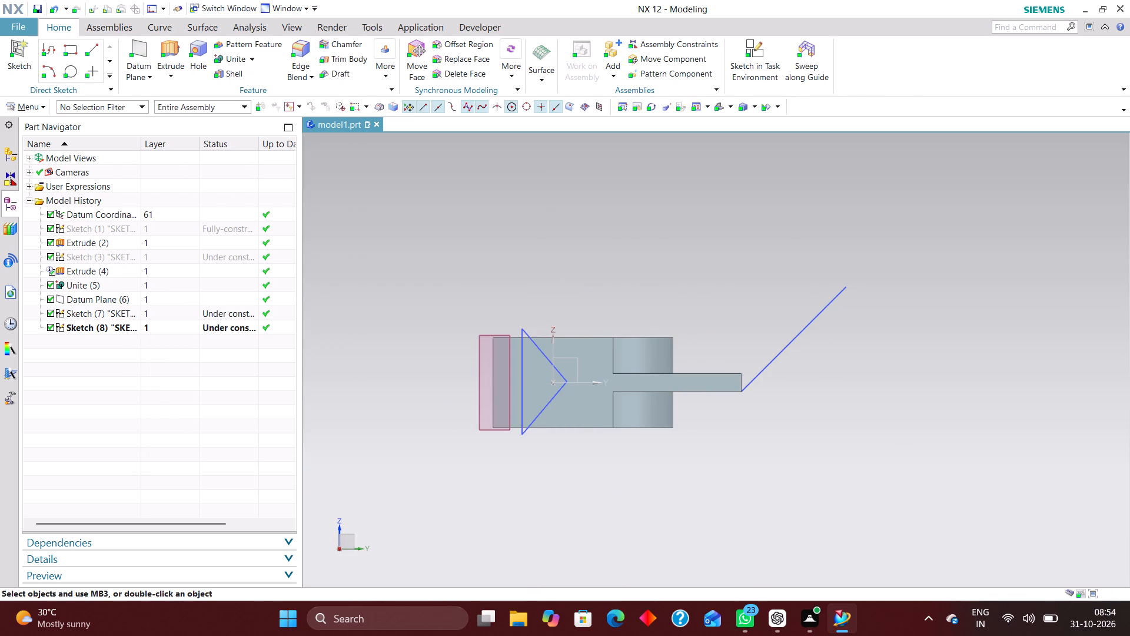
# Delete the angled datum plane at the block's corner and dismiss the resulting information window.
pyautogui.click(168, 304)
pyautogui.rightClick(168, 303)
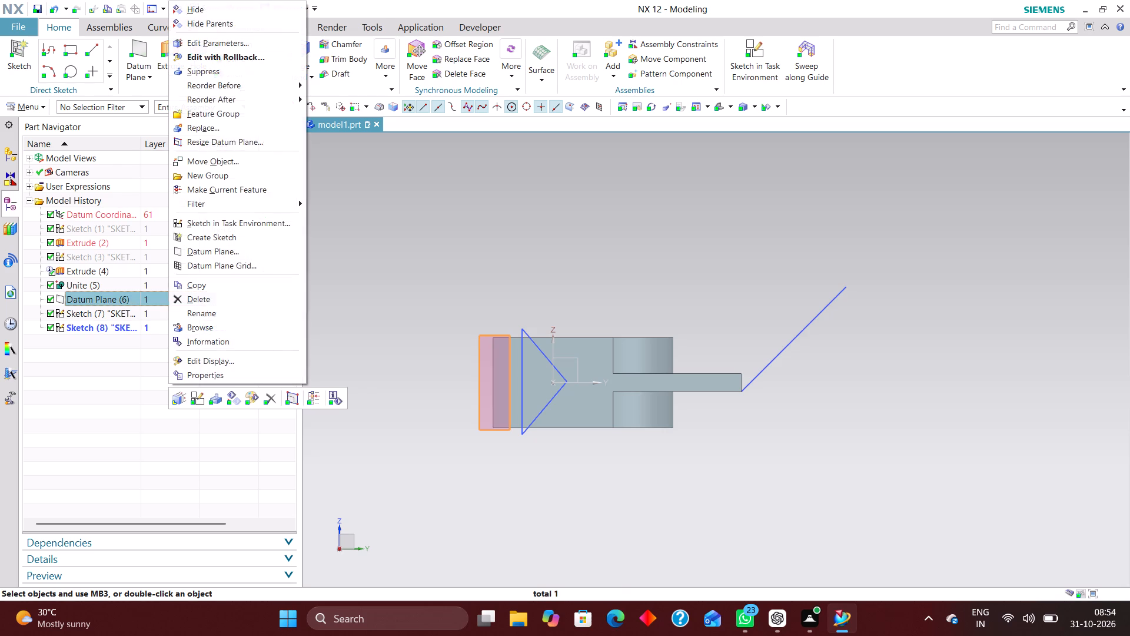
pyautogui.click(271, 400)
pyautogui.click(364, 175)
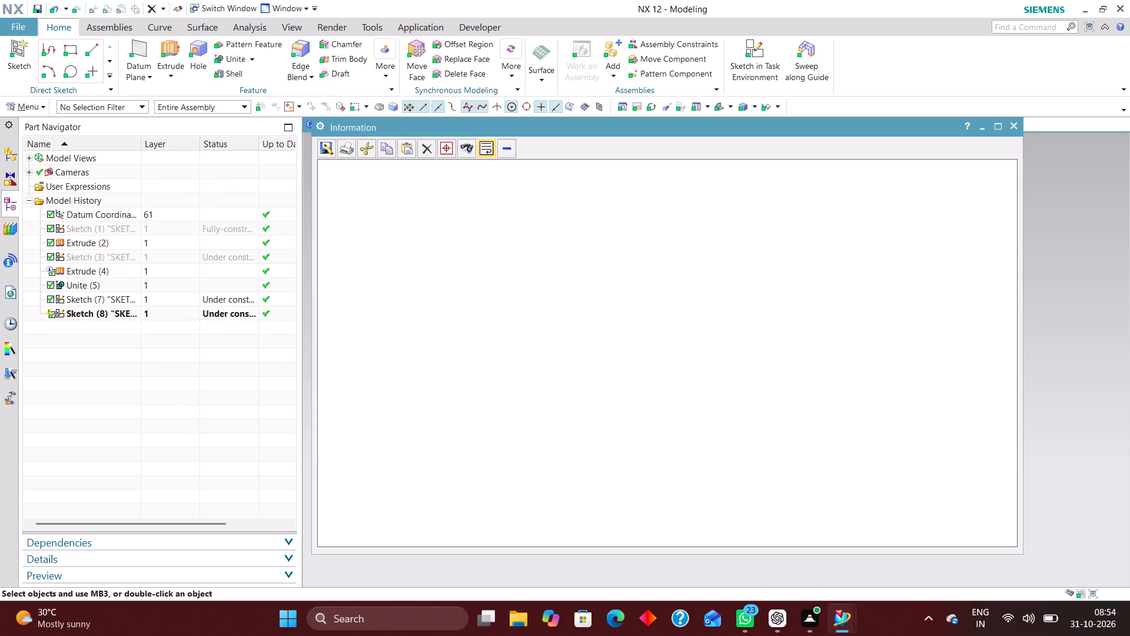
pyautogui.click(1018, 122)
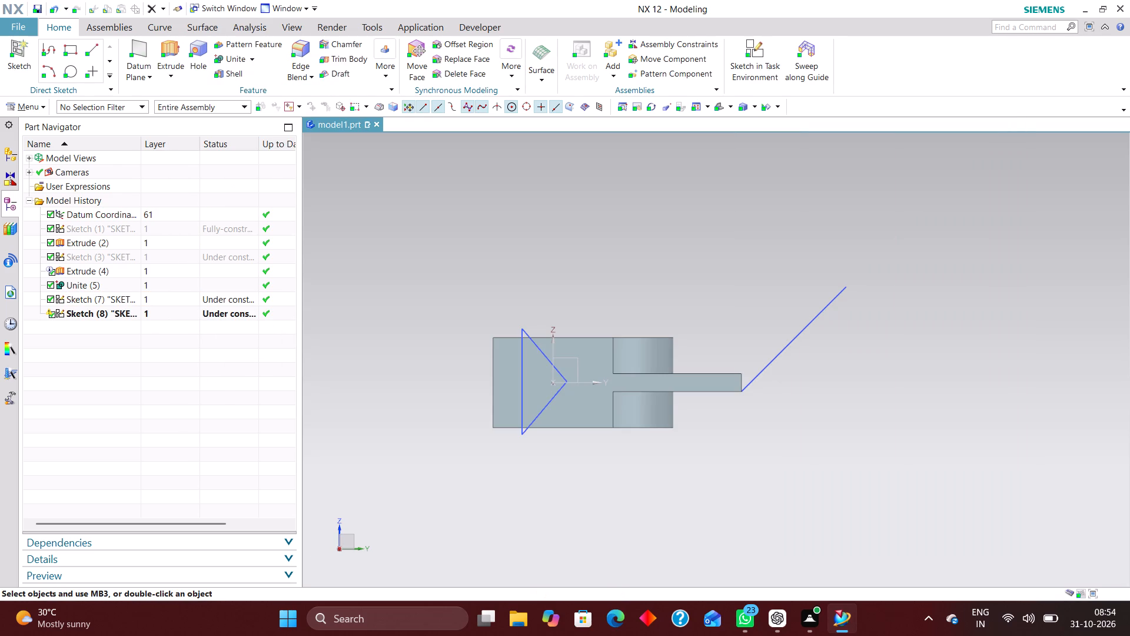
# Delete the triangle sketch beside the body.
pyautogui.click(188, 317)
pyautogui.rightClick(187, 317)
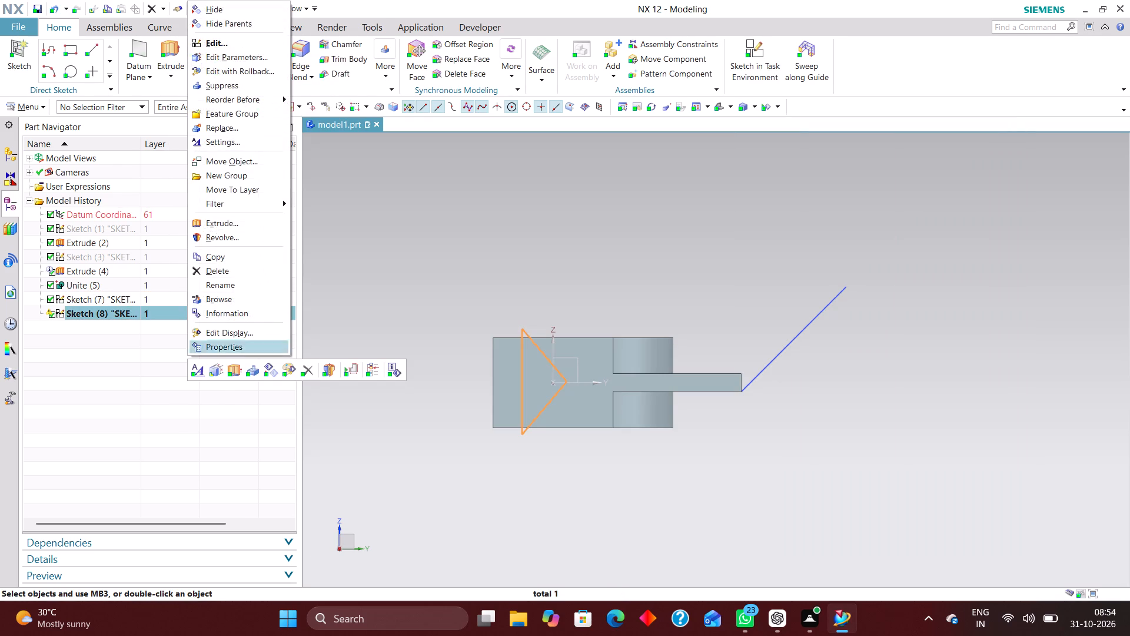
pyautogui.click(314, 367)
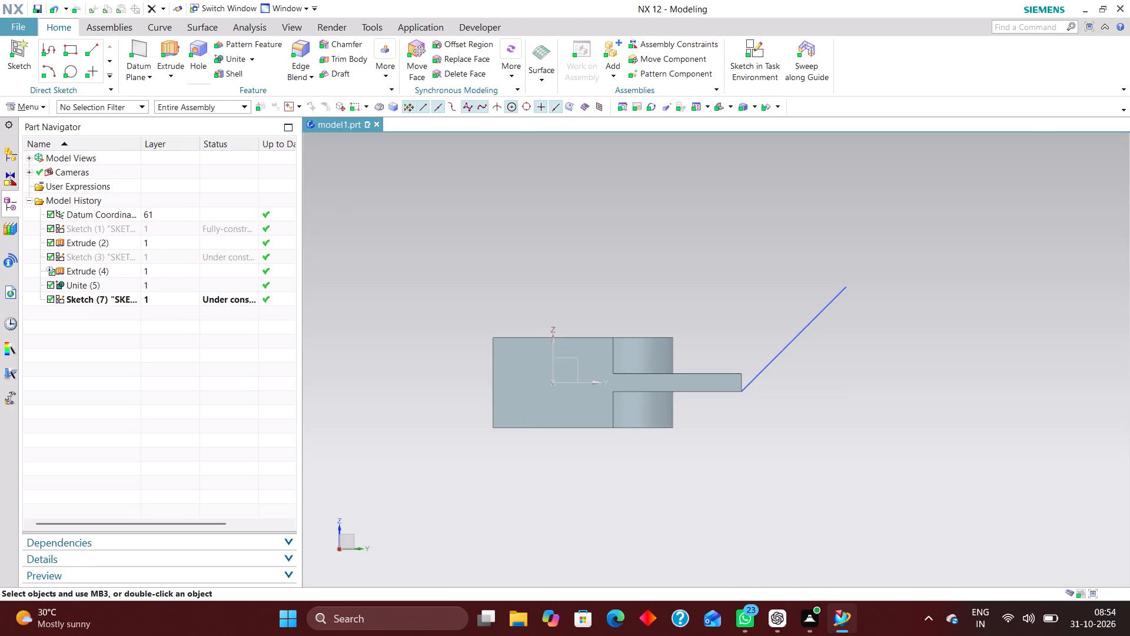
# Define an At Angle datum plane at 135° to the XZ plane, passing through the block's near vertical corner edge.
pyautogui.click(719, 102)
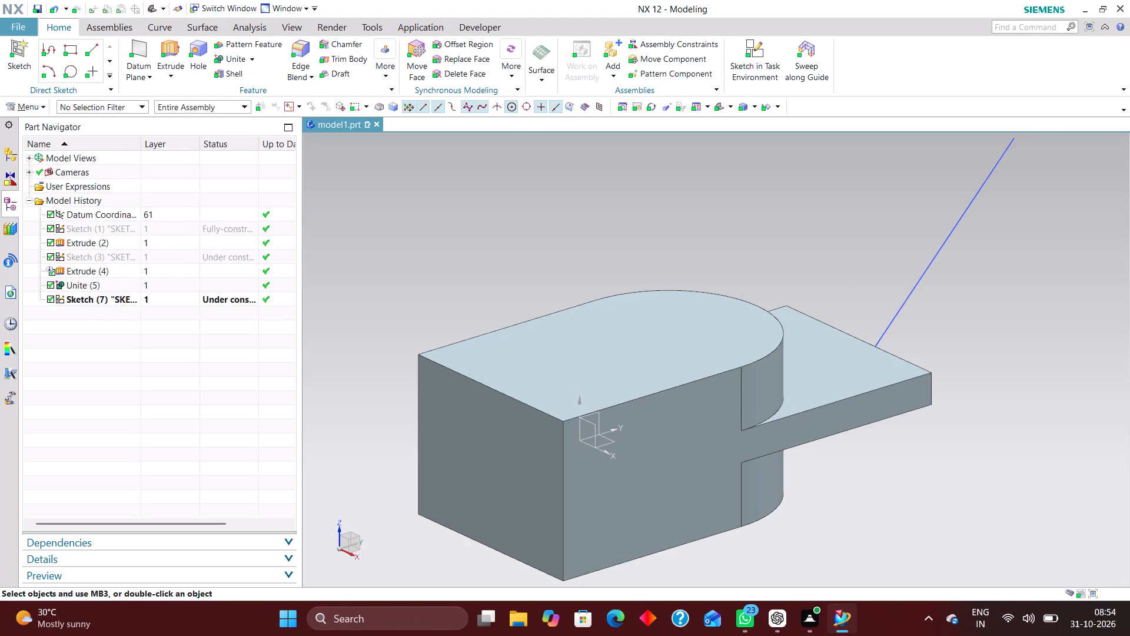
pyautogui.click(142, 48)
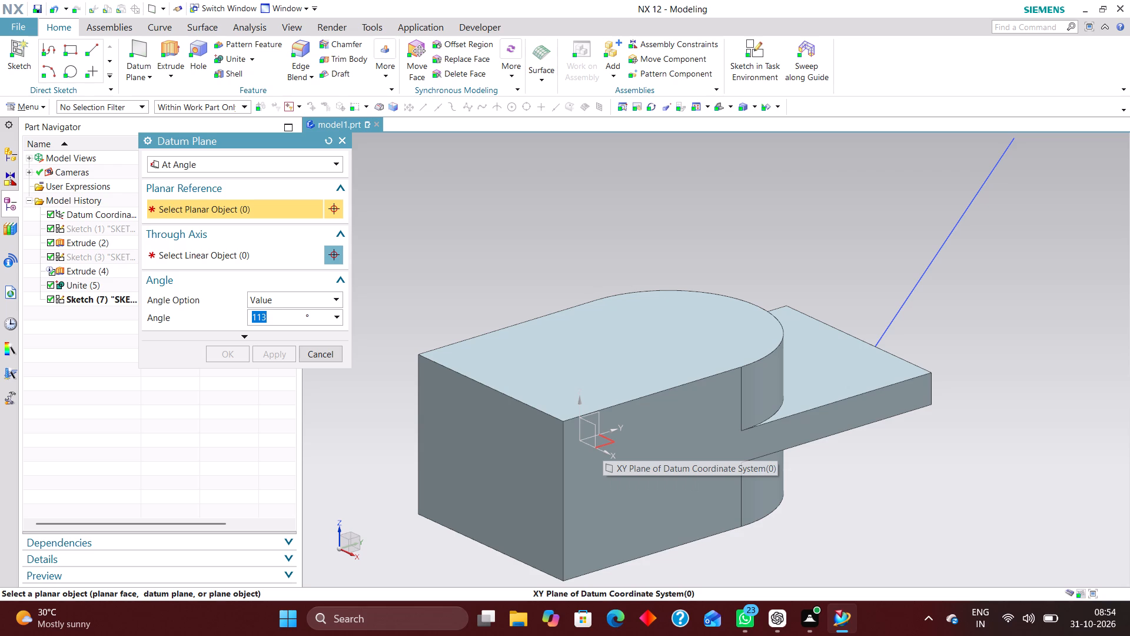
pyautogui.click(603, 445)
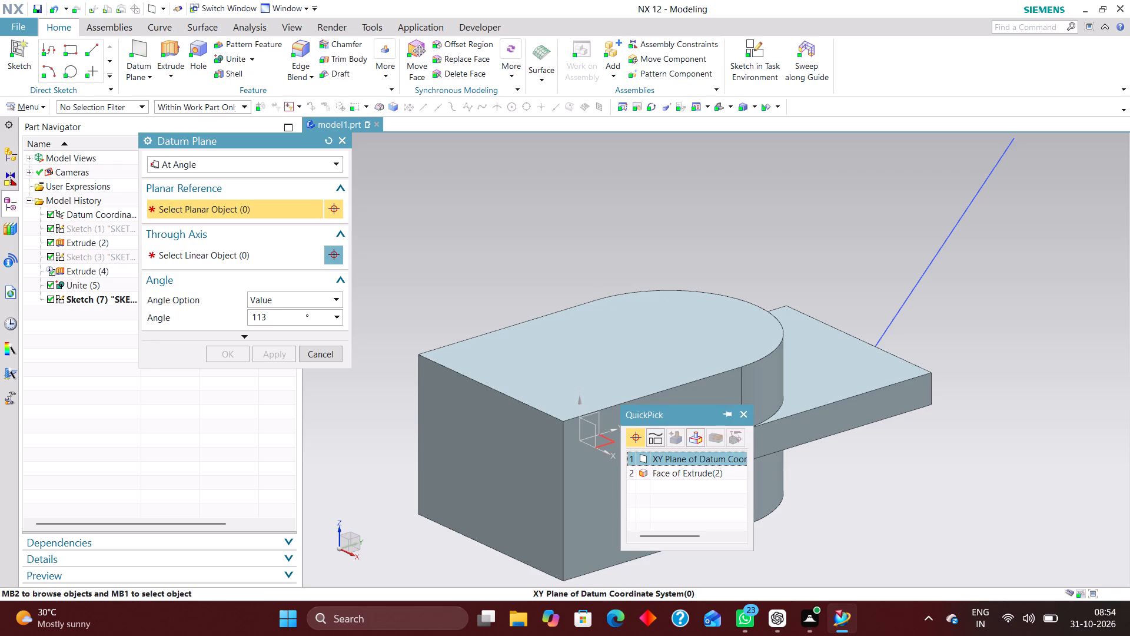
pyautogui.click(688, 459)
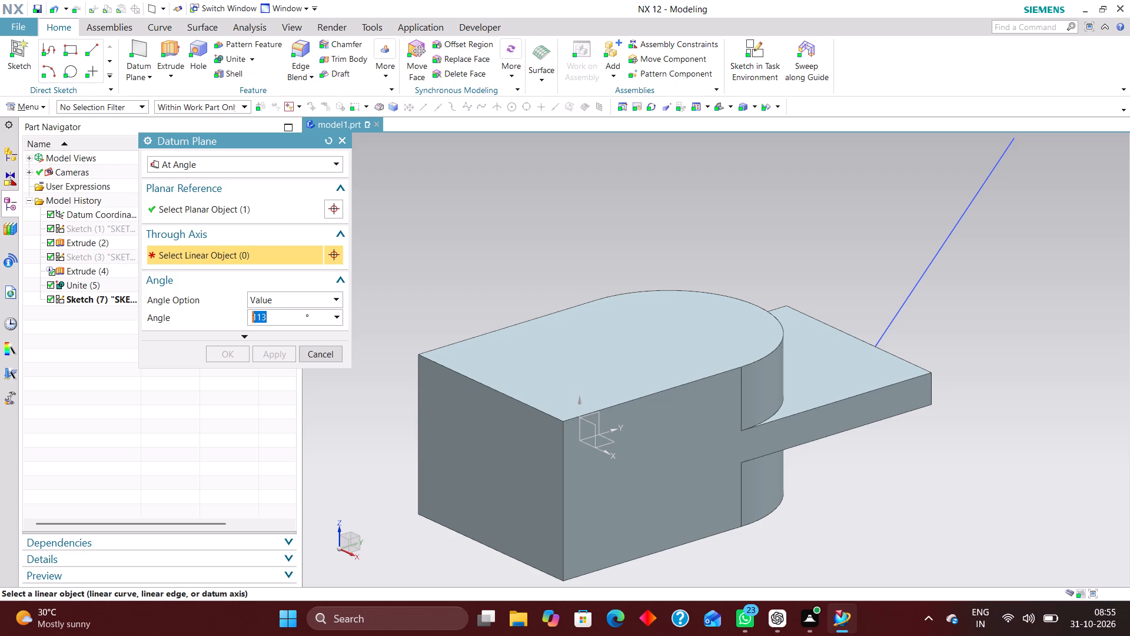
pyautogui.click(333, 137)
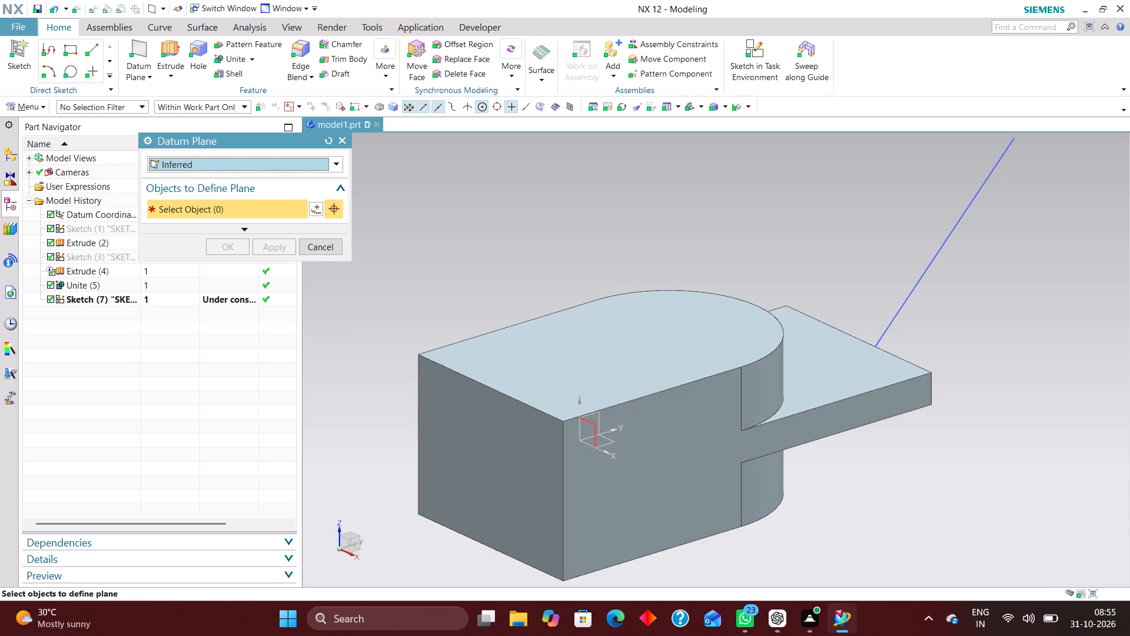
pyautogui.click(592, 423)
pyautogui.click(313, 174)
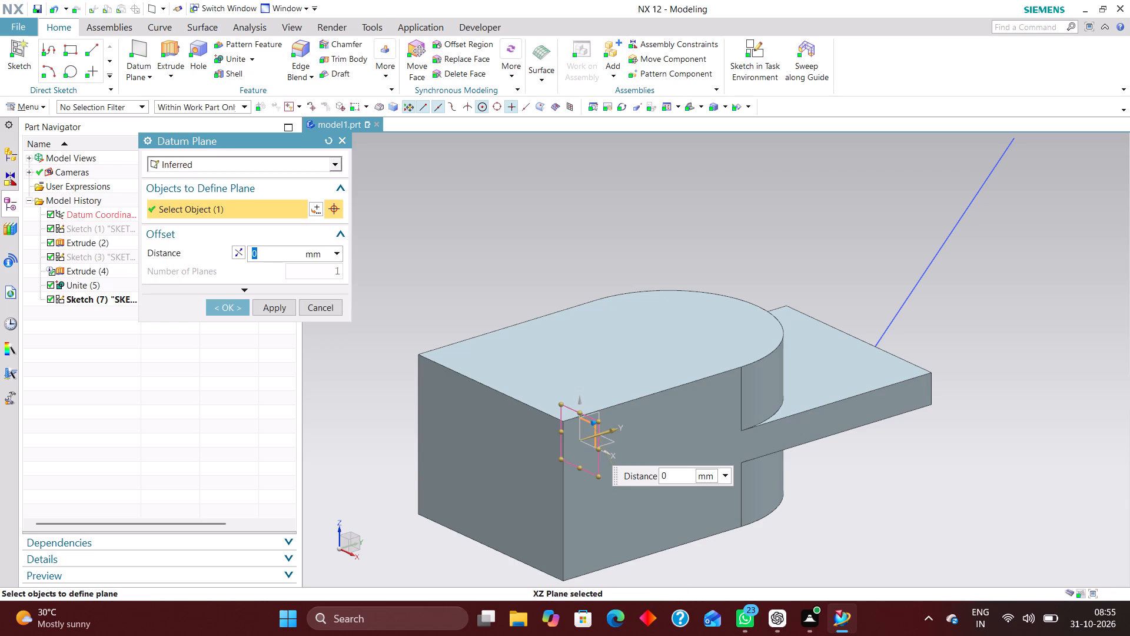
pyautogui.click(315, 167)
pyautogui.click(185, 201)
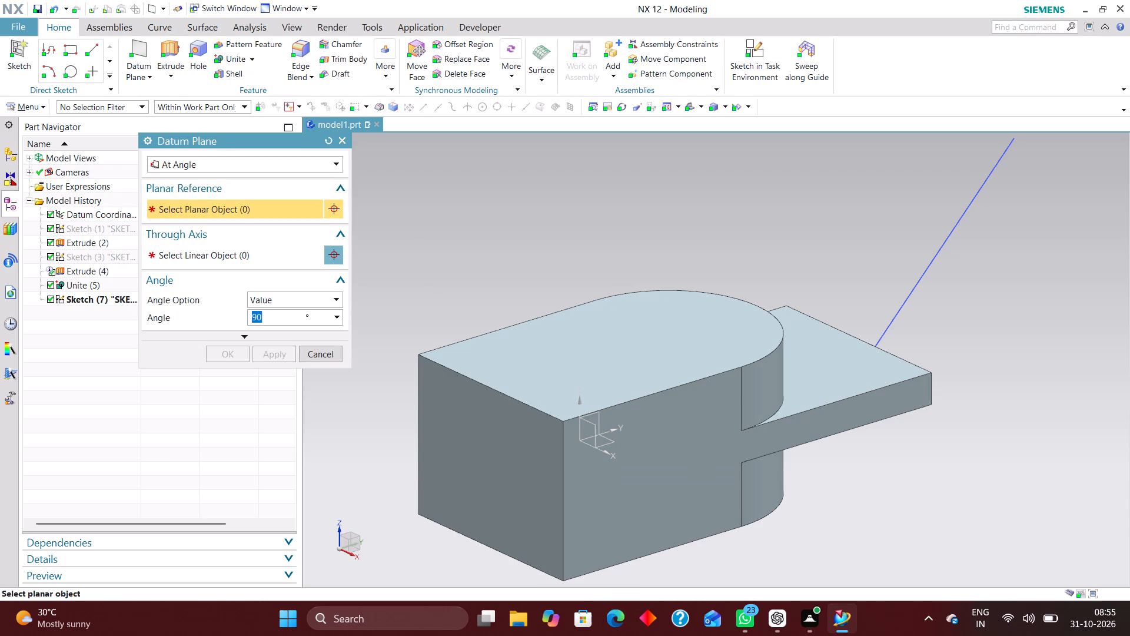
pyautogui.press('1')
pyautogui.write('35')
pyautogui.press('Return')
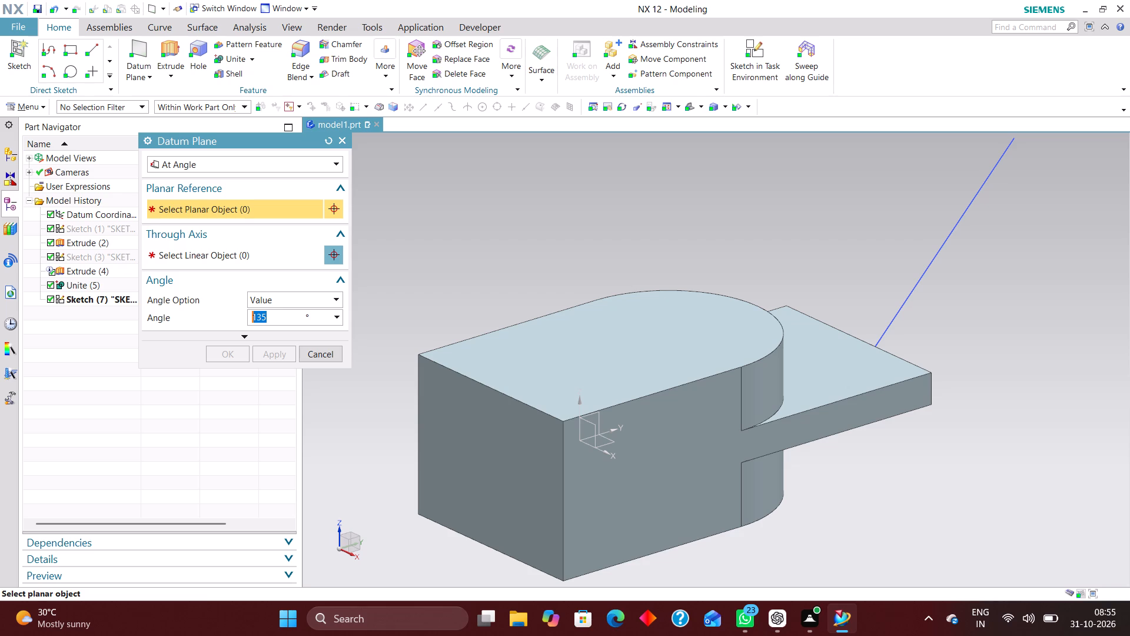
pyautogui.click(594, 428)
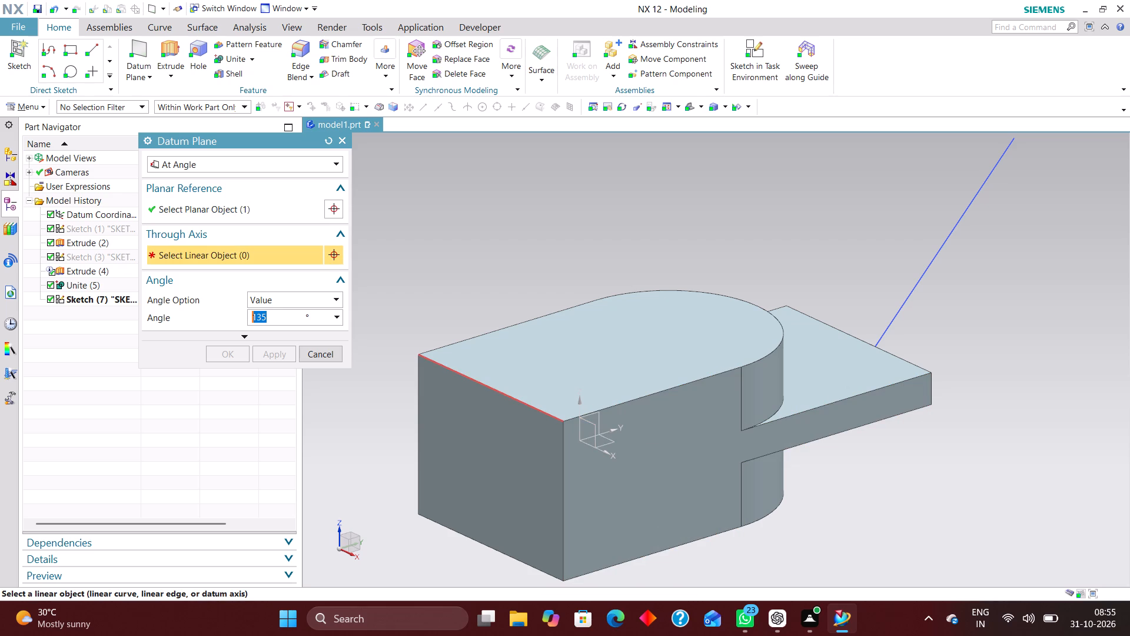
pyautogui.click(567, 475)
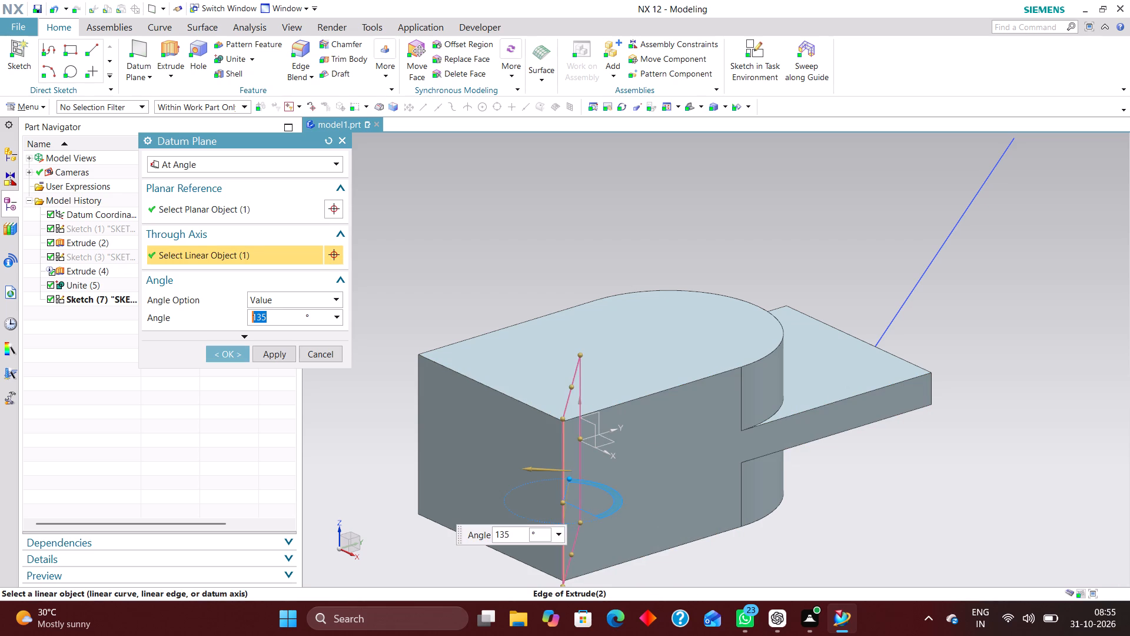
# Stretch the angled datum plane's outline beyond both sides of the block to a height of about 290 mm.
pyautogui.scroll(-2, 593, 365)
pyautogui.moveTo(703, 478); pyautogui.dragTo(698, 479, button='middle')
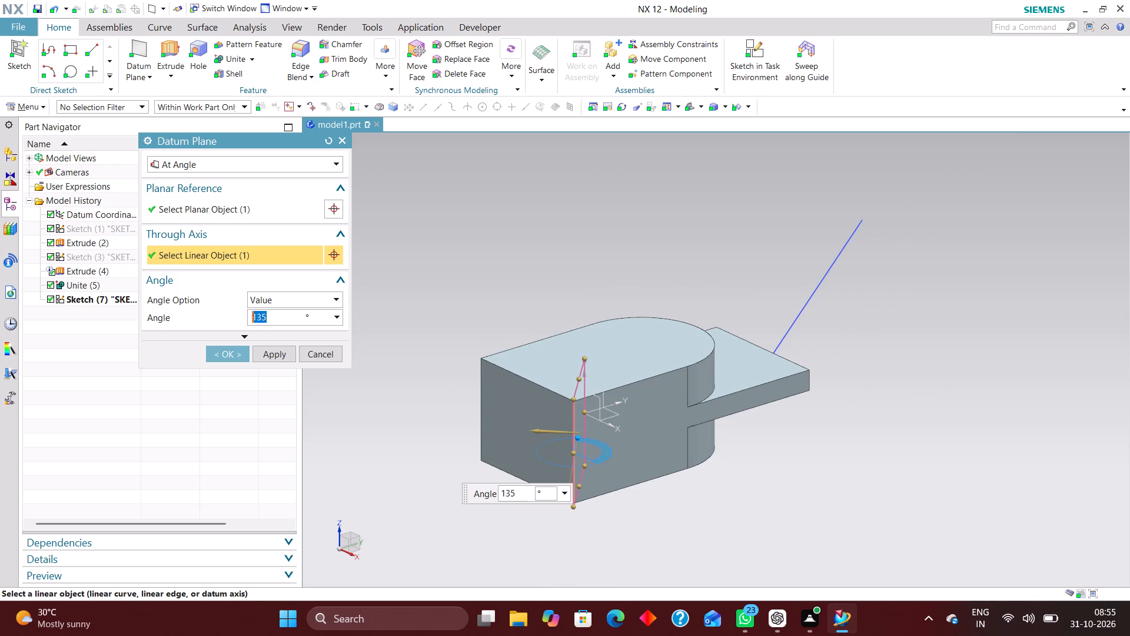
pyautogui.moveTo(698, 479); pyautogui.dragTo(781, 497, button='middle')
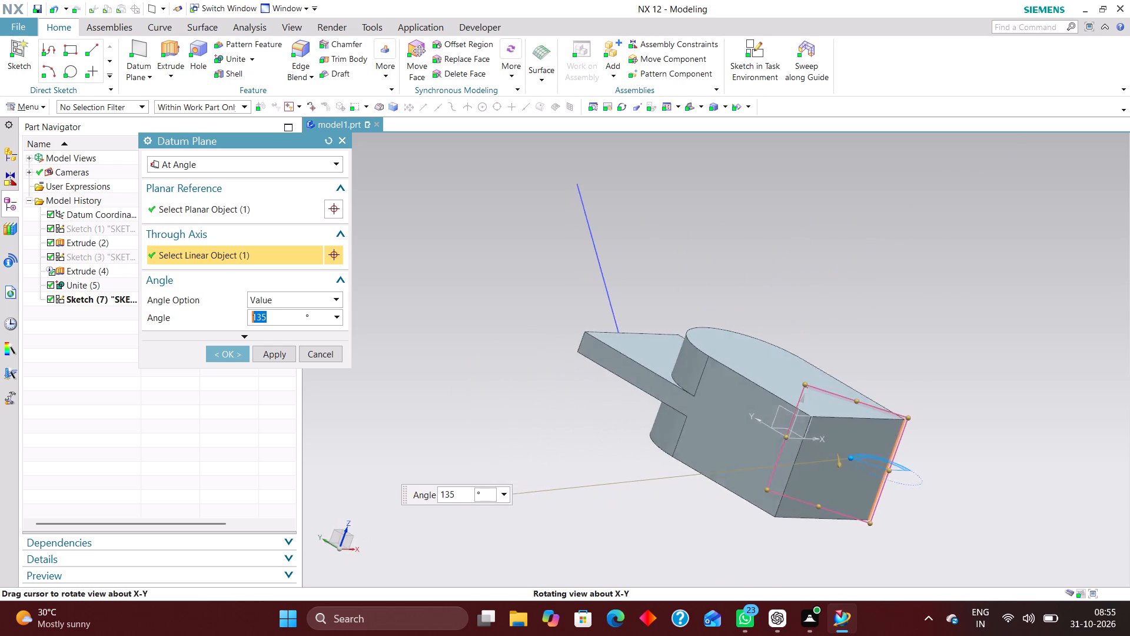
pyautogui.moveTo(781, 497); pyautogui.dragTo(763, 496, button='middle')
pyautogui.moveTo(747, 440); pyautogui.dragTo(564, 334)
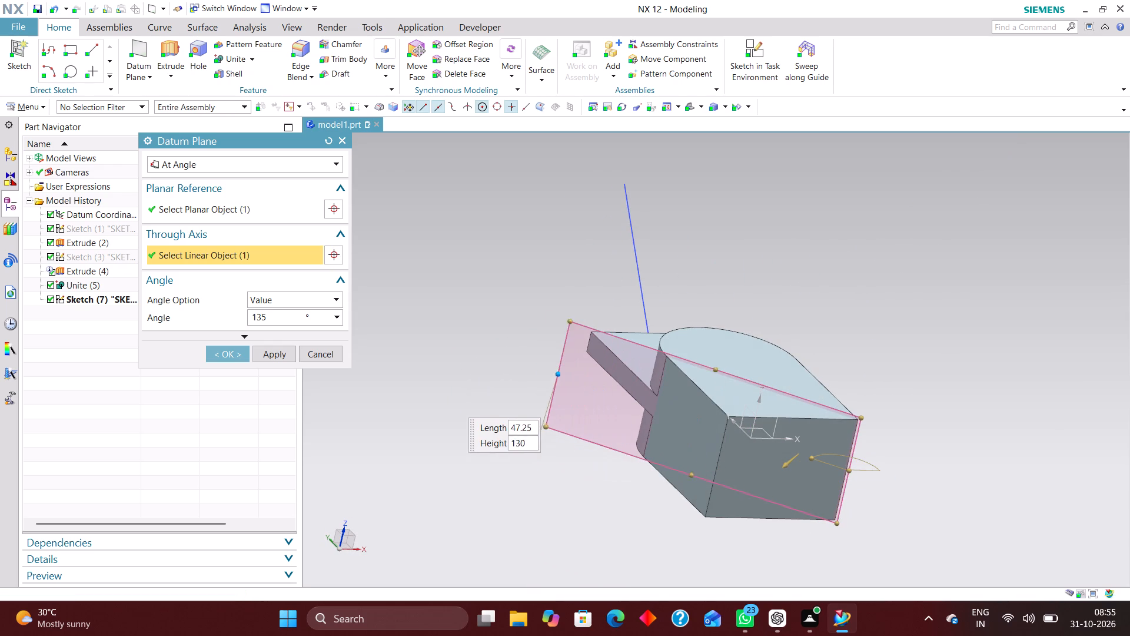
pyautogui.moveTo(564, 334); pyautogui.dragTo(495, 304)
pyautogui.moveTo(896, 484); pyautogui.dragTo(846, 453, button='middle')
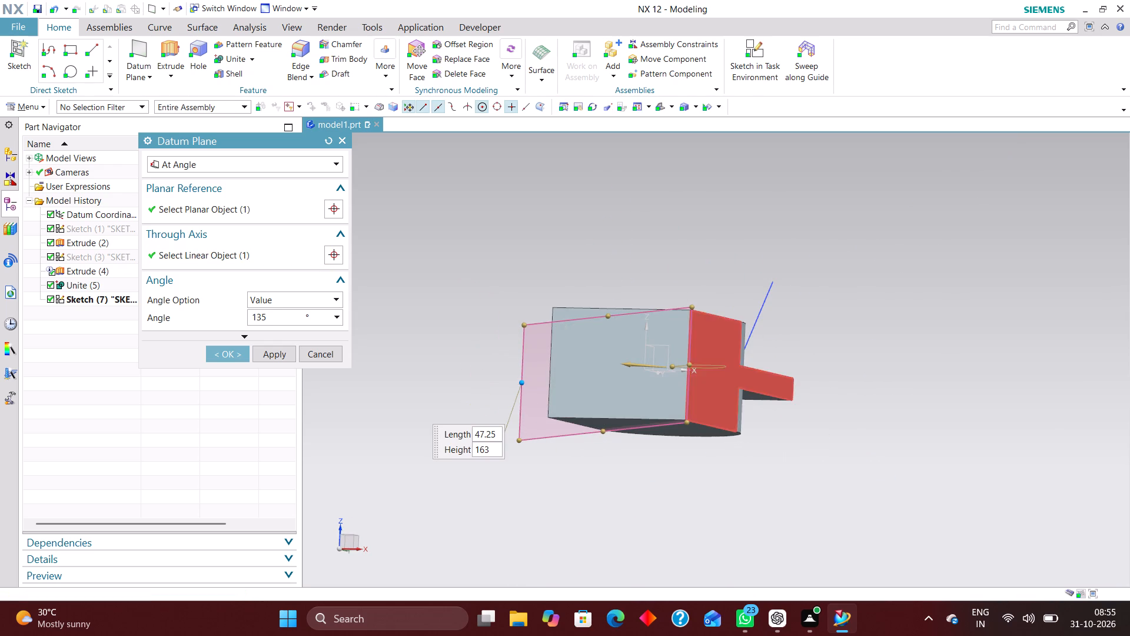
pyautogui.moveTo(687, 363); pyautogui.dragTo(831, 462)
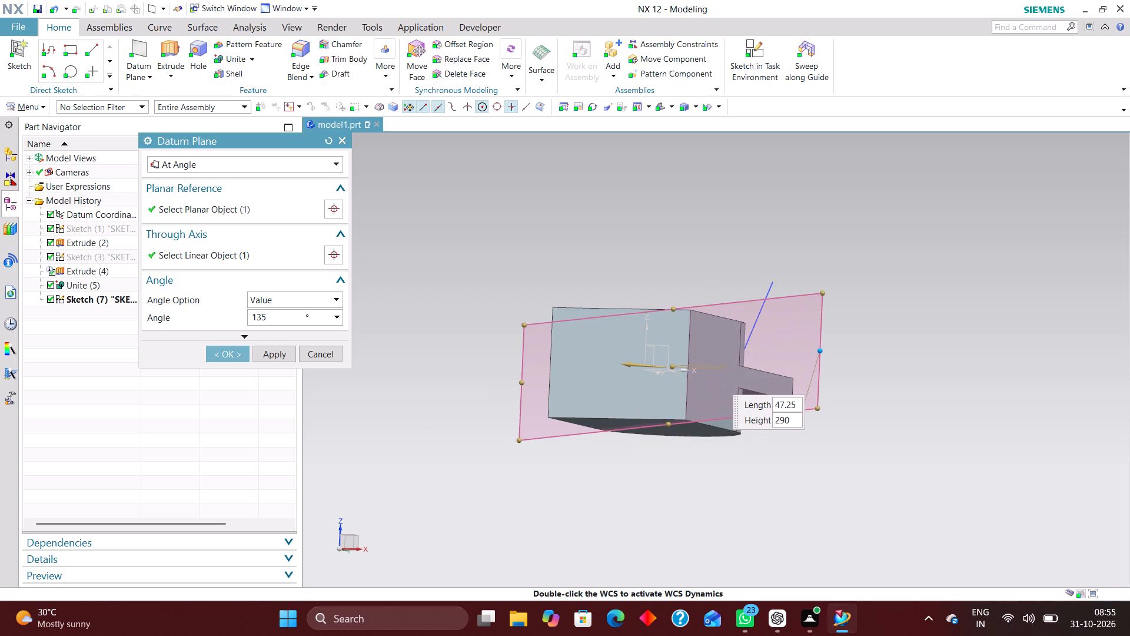
# Examine the previewed 135° datum plane against the block, the plate and the sloping sketch line from front, side and oblique views.
pyautogui.moveTo(876, 382); pyautogui.dragTo(879, 417, button='middle')
pyautogui.scroll(-2, 873, 359)
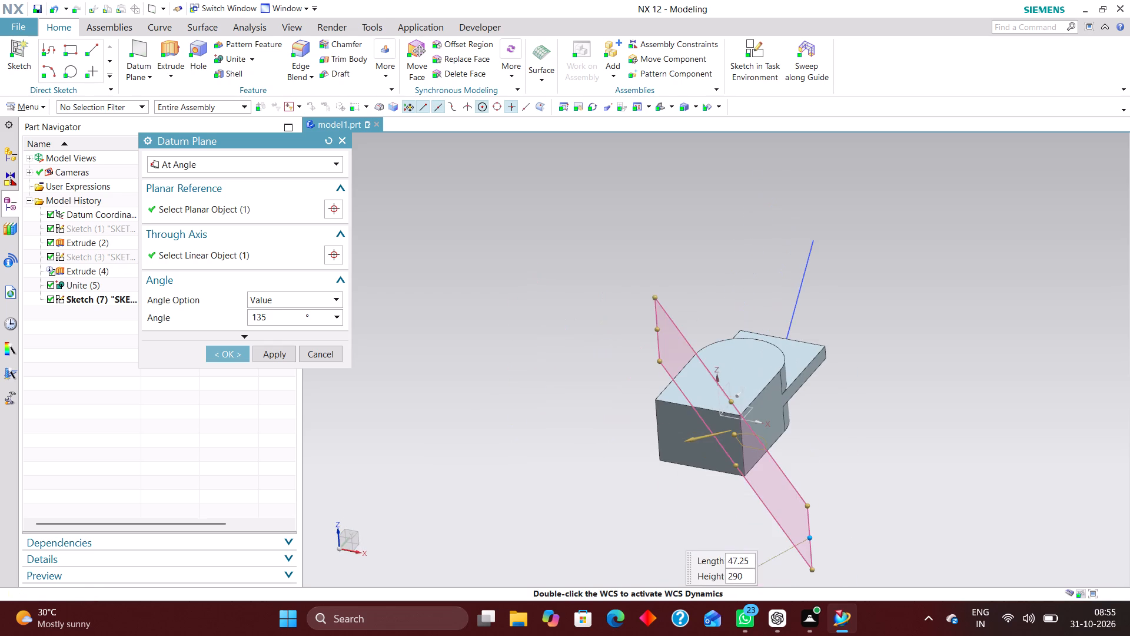
pyautogui.moveTo(924, 304); pyautogui.dragTo(839, 308, button='right')
pyautogui.scroll(3, 867, 282)
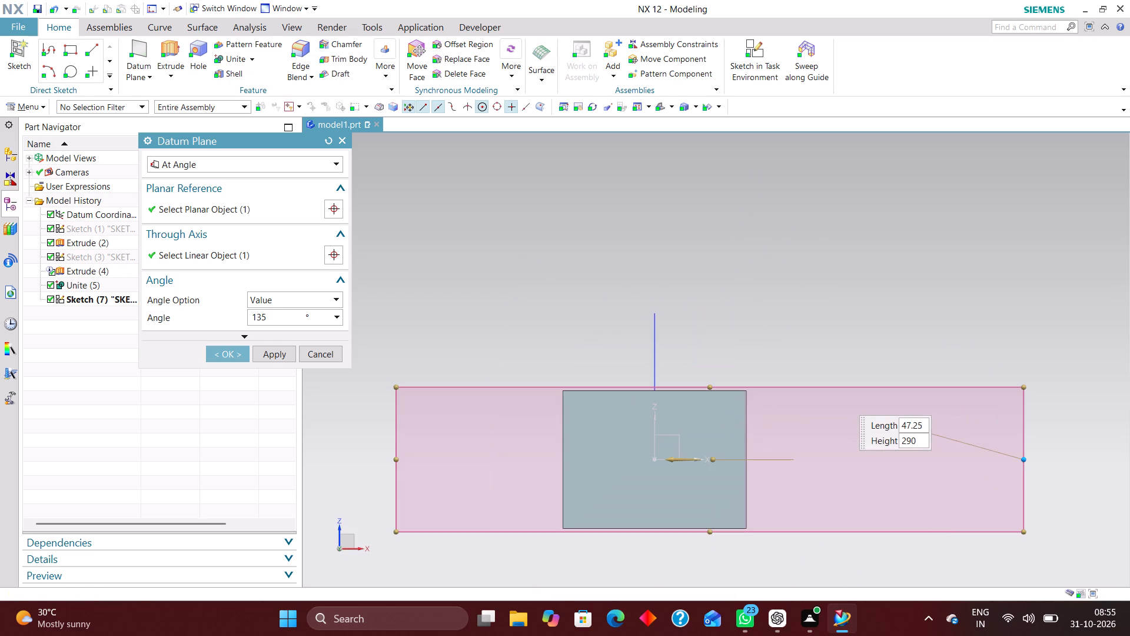
pyautogui.moveTo(869, 273); pyautogui.dragTo(805, 304, button='middle')
pyautogui.scroll(-4, 834, 280)
pyautogui.moveTo(866, 351); pyautogui.dragTo(872, 352, button='middle')
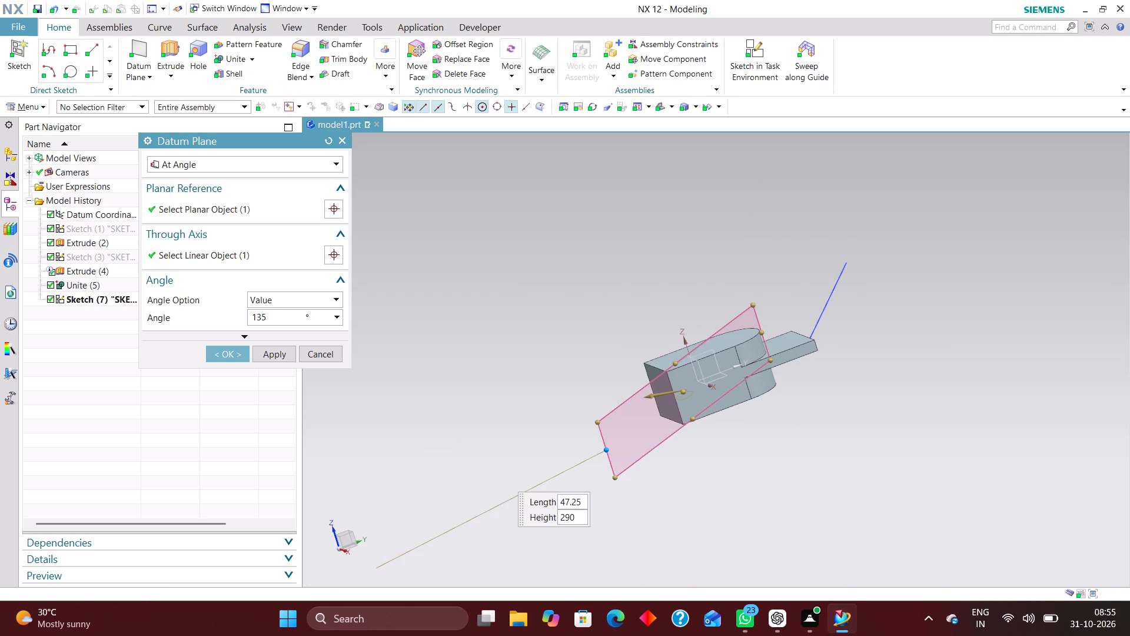
pyautogui.moveTo(872, 352); pyautogui.dragTo(890, 353, button='middle')
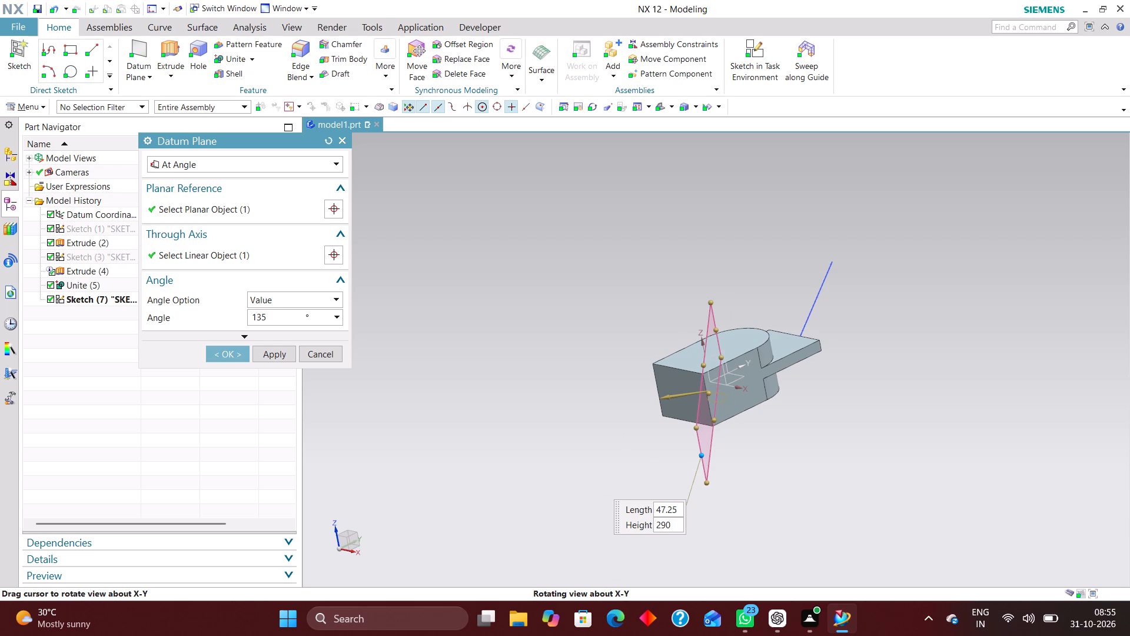
pyautogui.moveTo(890, 353); pyautogui.dragTo(880, 359, button='middle')
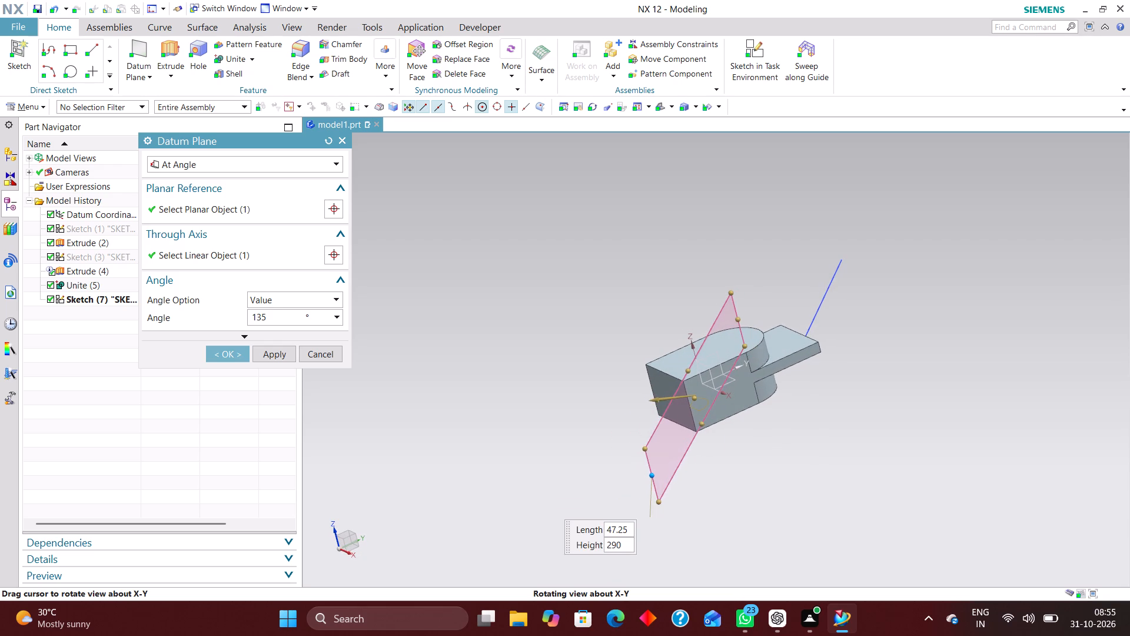
pyautogui.moveTo(880, 359); pyautogui.dragTo(872, 359, button='middle')
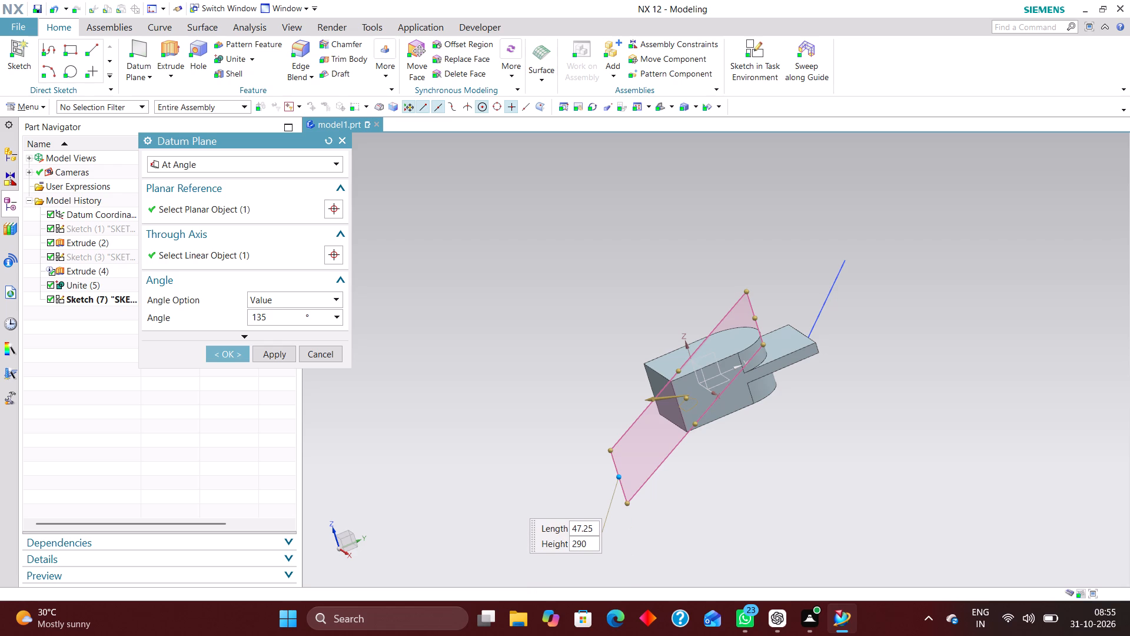
pyautogui.moveTo(946, 313); pyautogui.dragTo(905, 318, button='right')
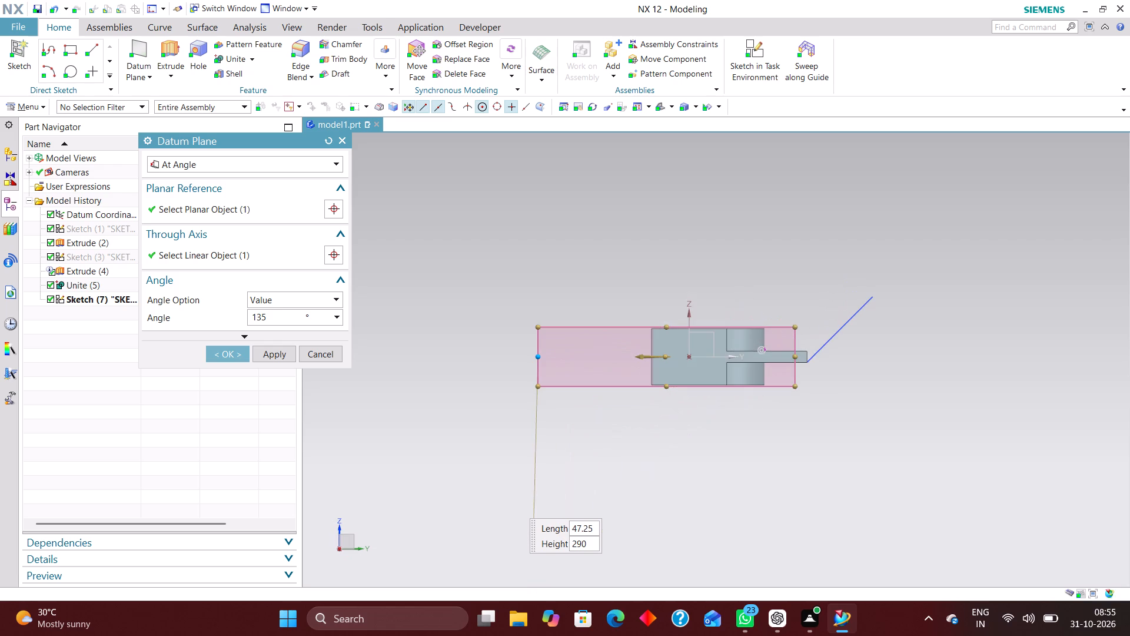
pyautogui.scroll(1, 883, 292)
pyautogui.scroll(-2, 812, 439)
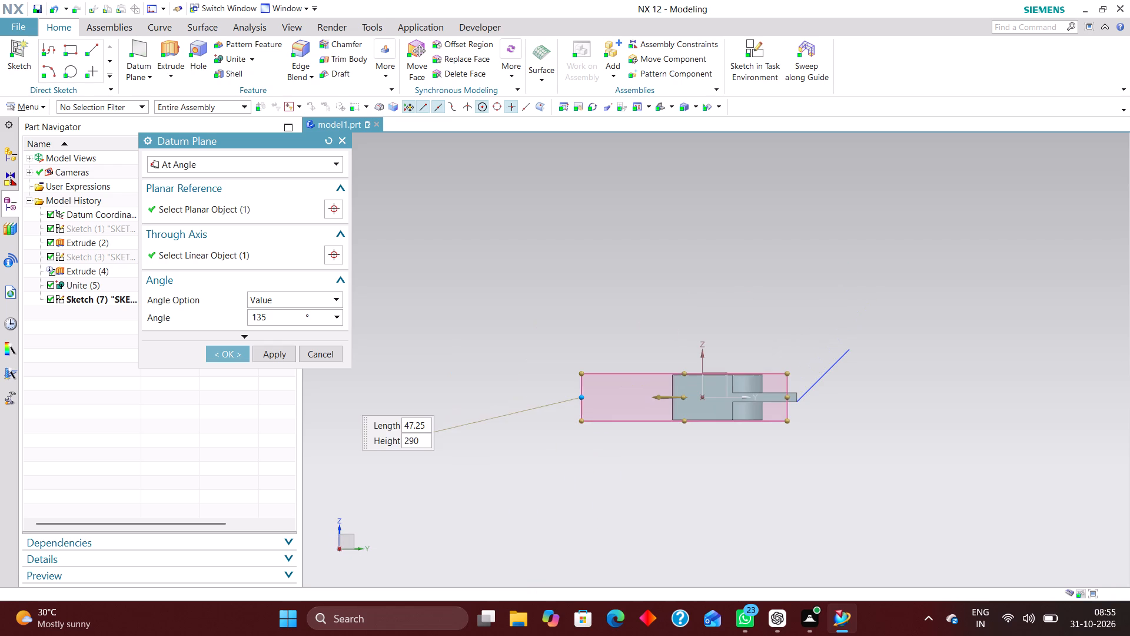
pyautogui.moveTo(825, 316); pyautogui.dragTo(844, 363, button='middle')
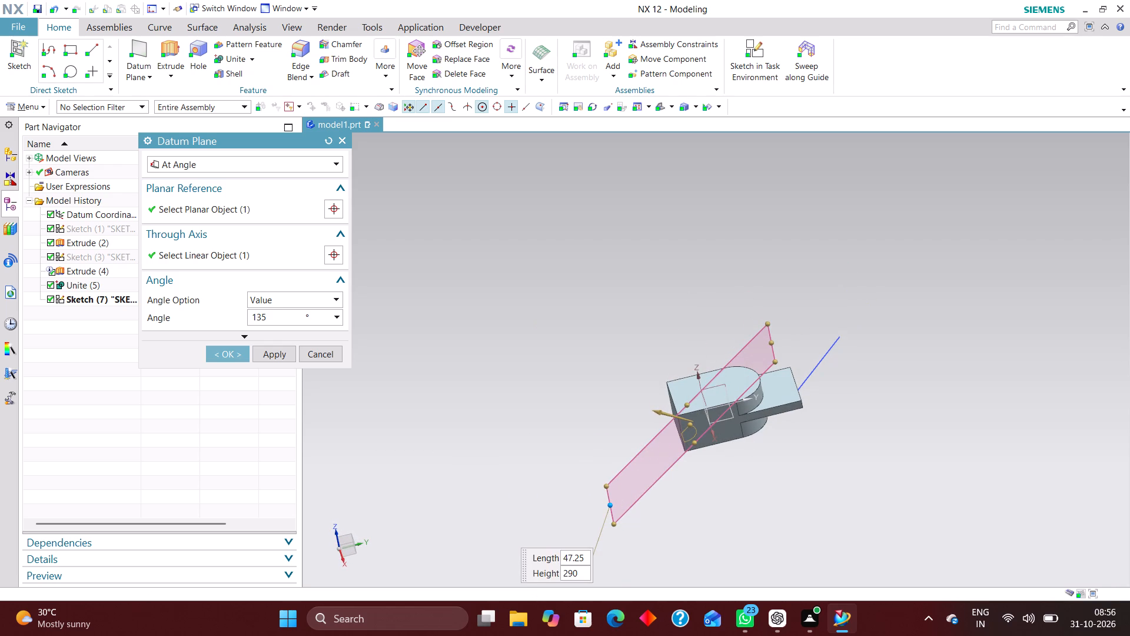
# Reselect the datum plane's through axis, making it the top outer end edge of the plate where the sloping line starts.
pyautogui.click(213, 252)
pyautogui.scroll(4, 748, 400)
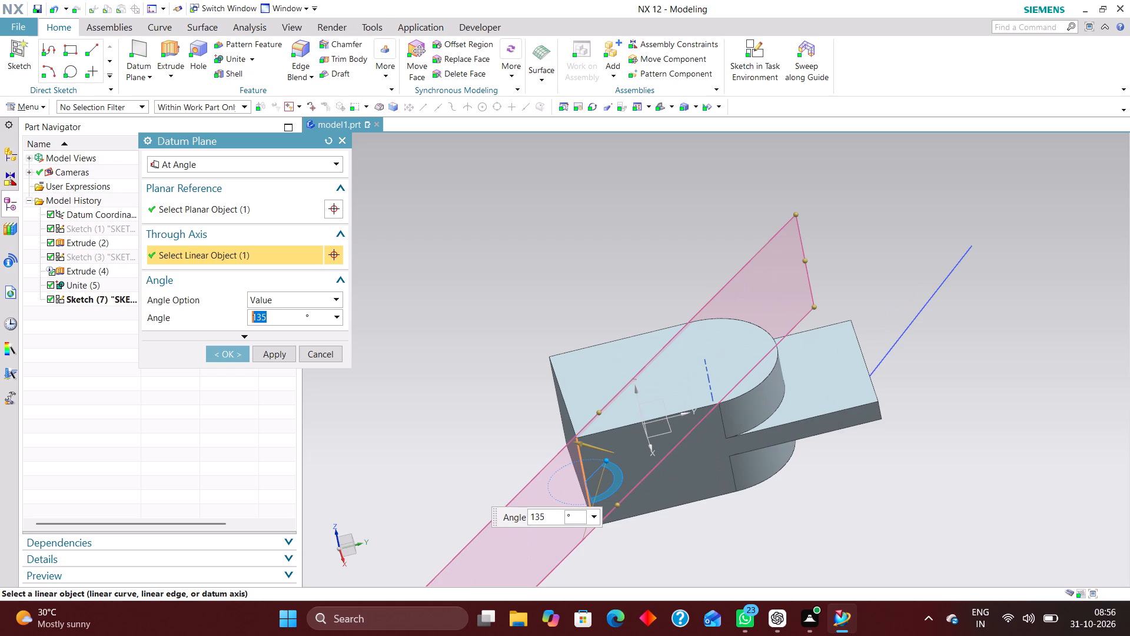
pyautogui.click(630, 423)
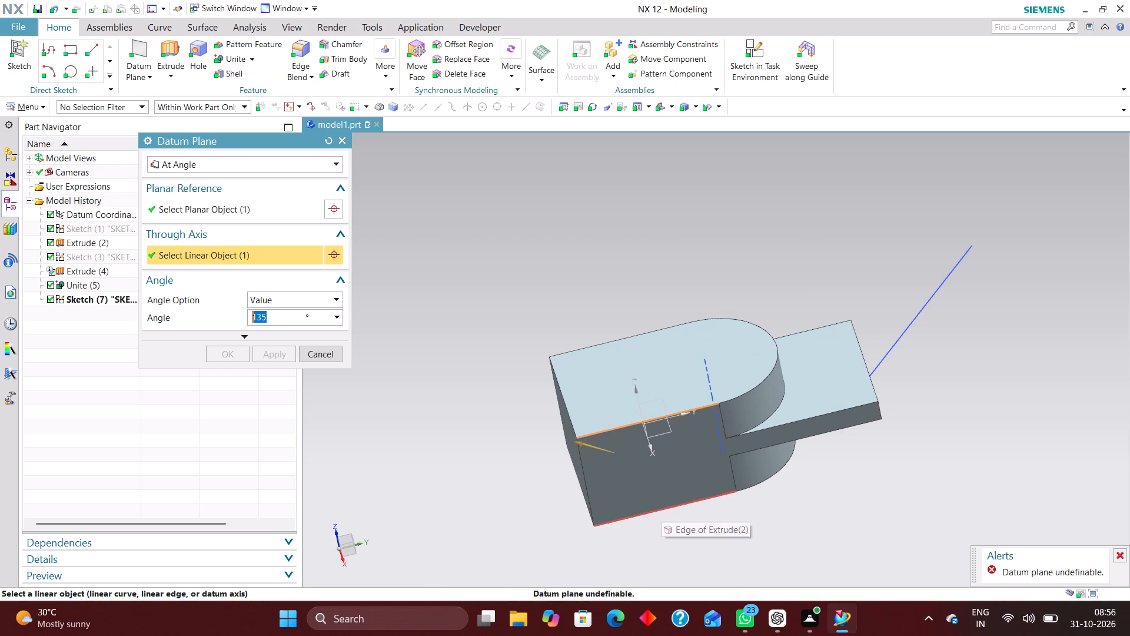
pyautogui.click(662, 506)
pyautogui.click(734, 483)
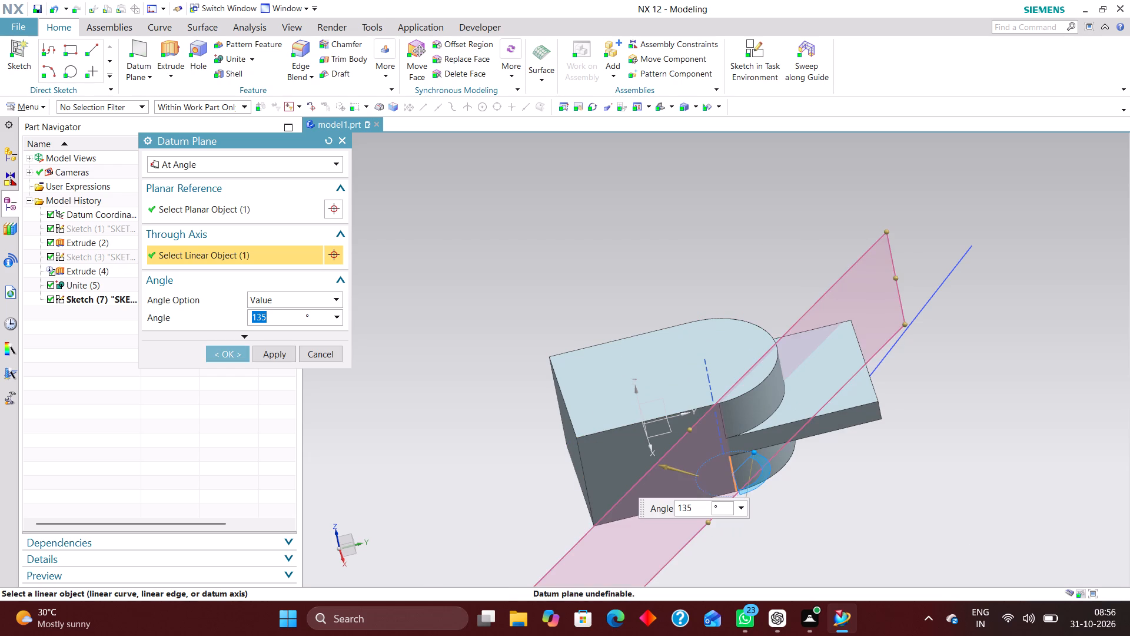
pyautogui.scroll(-4, 682, 350)
pyautogui.scroll(3, 754, 377)
pyautogui.click(746, 372)
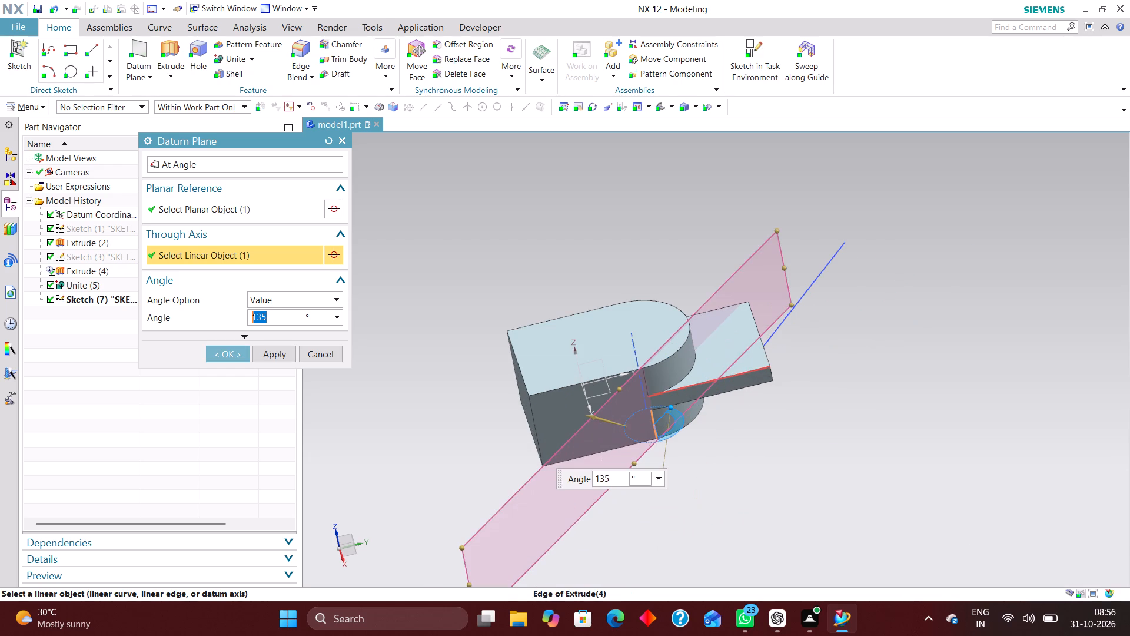
pyautogui.click(763, 352)
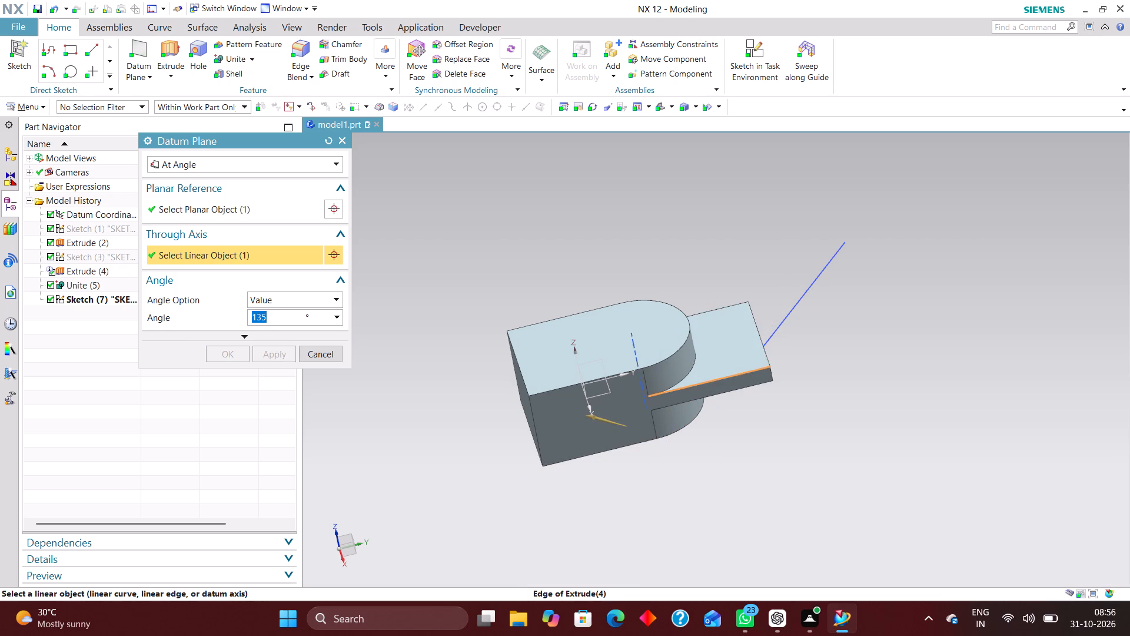
pyautogui.scroll(2, 812, 481)
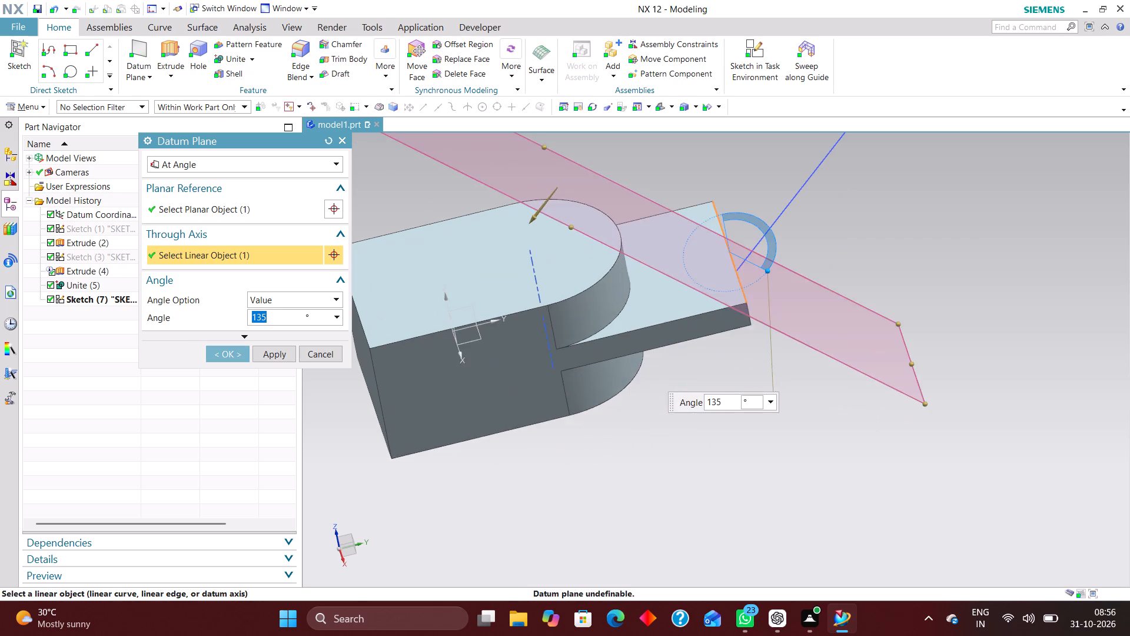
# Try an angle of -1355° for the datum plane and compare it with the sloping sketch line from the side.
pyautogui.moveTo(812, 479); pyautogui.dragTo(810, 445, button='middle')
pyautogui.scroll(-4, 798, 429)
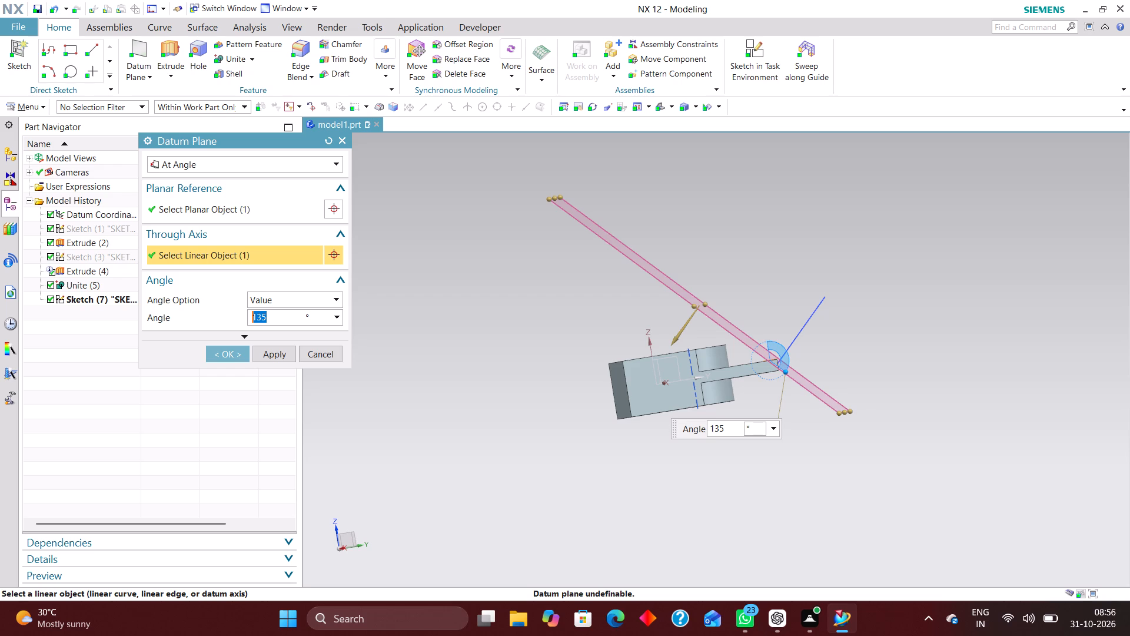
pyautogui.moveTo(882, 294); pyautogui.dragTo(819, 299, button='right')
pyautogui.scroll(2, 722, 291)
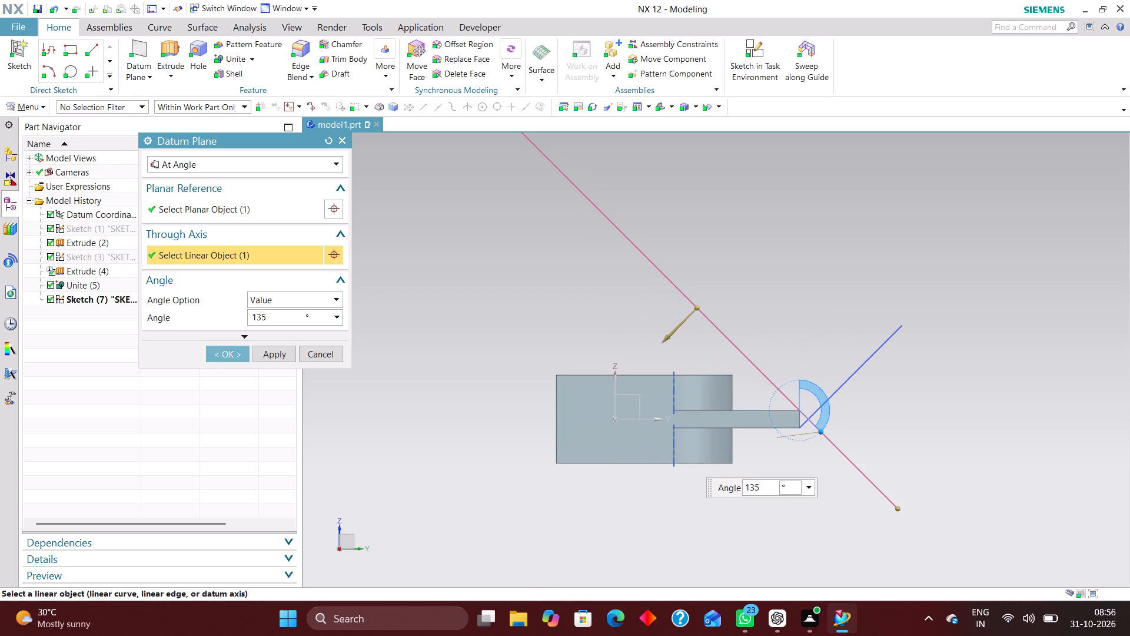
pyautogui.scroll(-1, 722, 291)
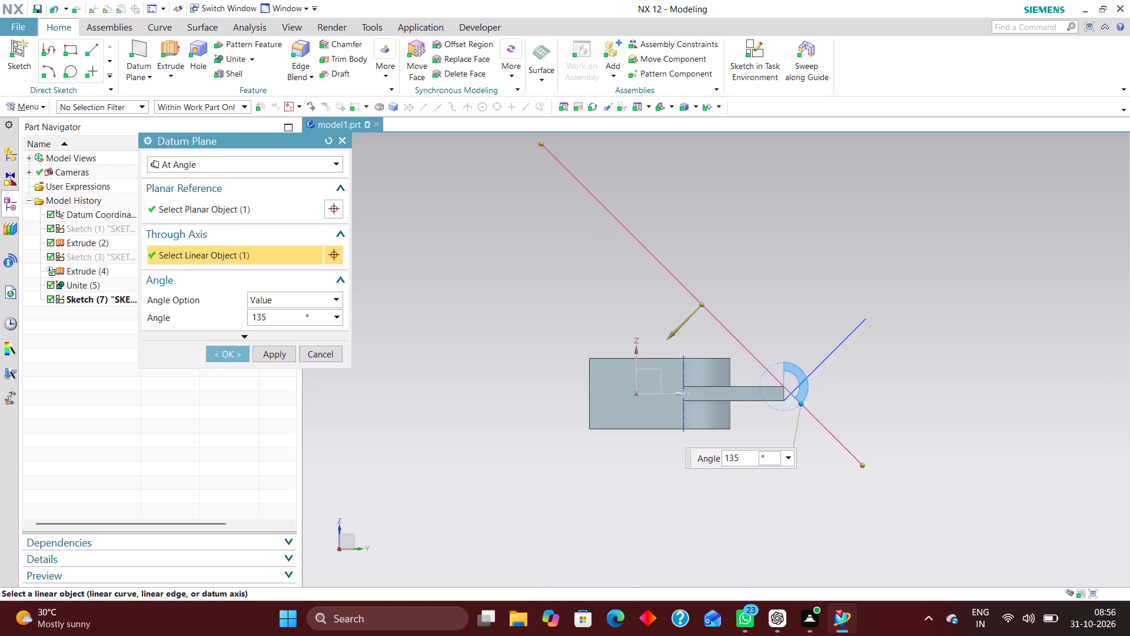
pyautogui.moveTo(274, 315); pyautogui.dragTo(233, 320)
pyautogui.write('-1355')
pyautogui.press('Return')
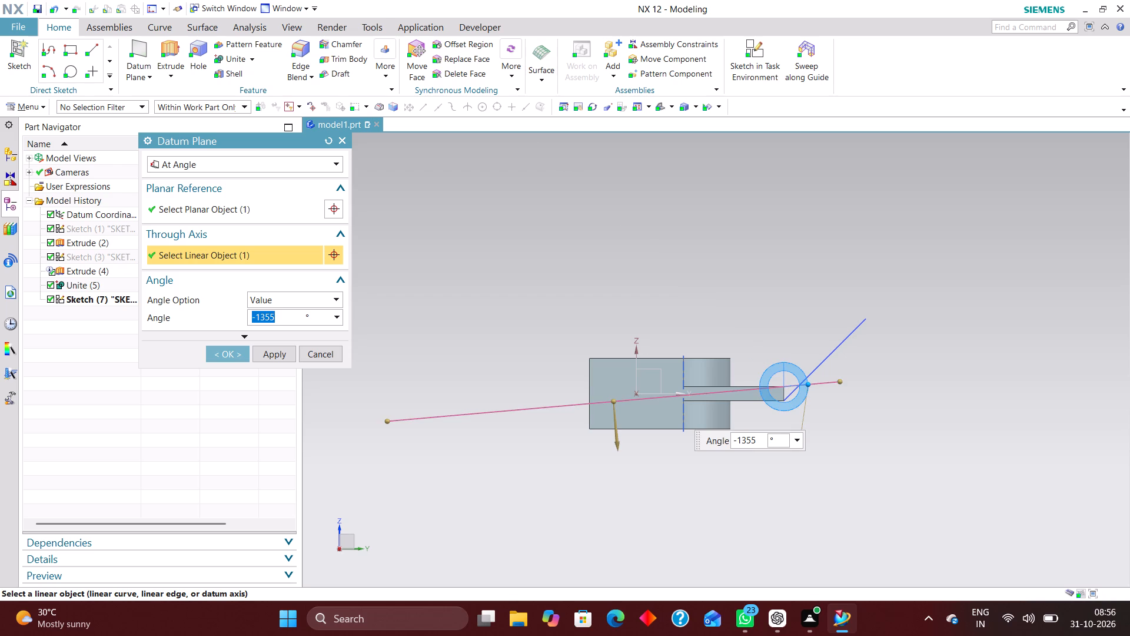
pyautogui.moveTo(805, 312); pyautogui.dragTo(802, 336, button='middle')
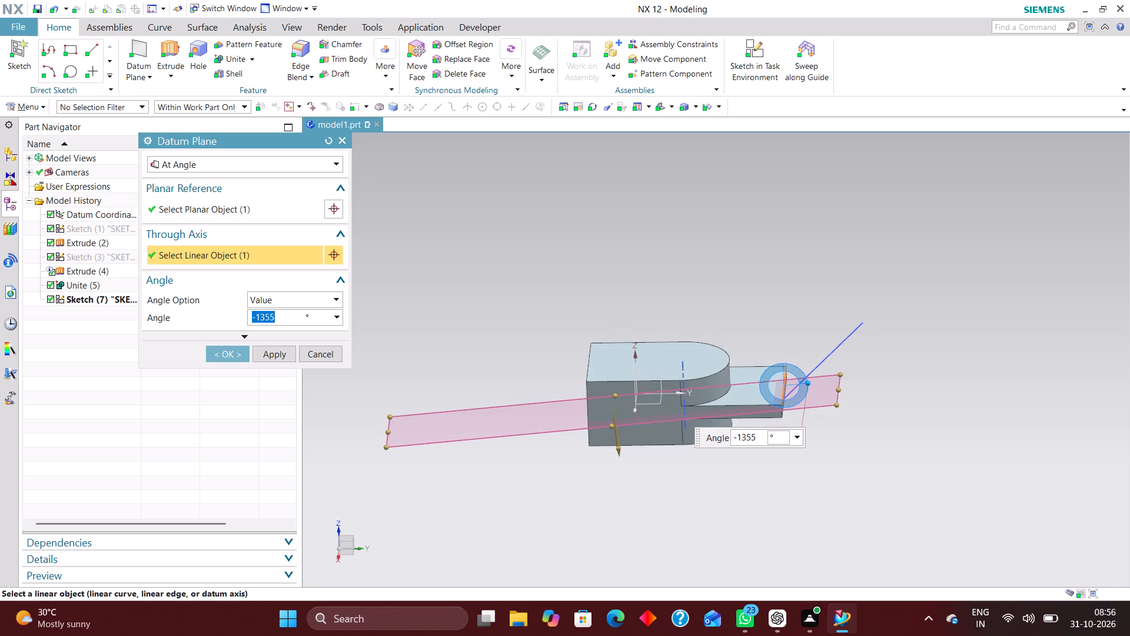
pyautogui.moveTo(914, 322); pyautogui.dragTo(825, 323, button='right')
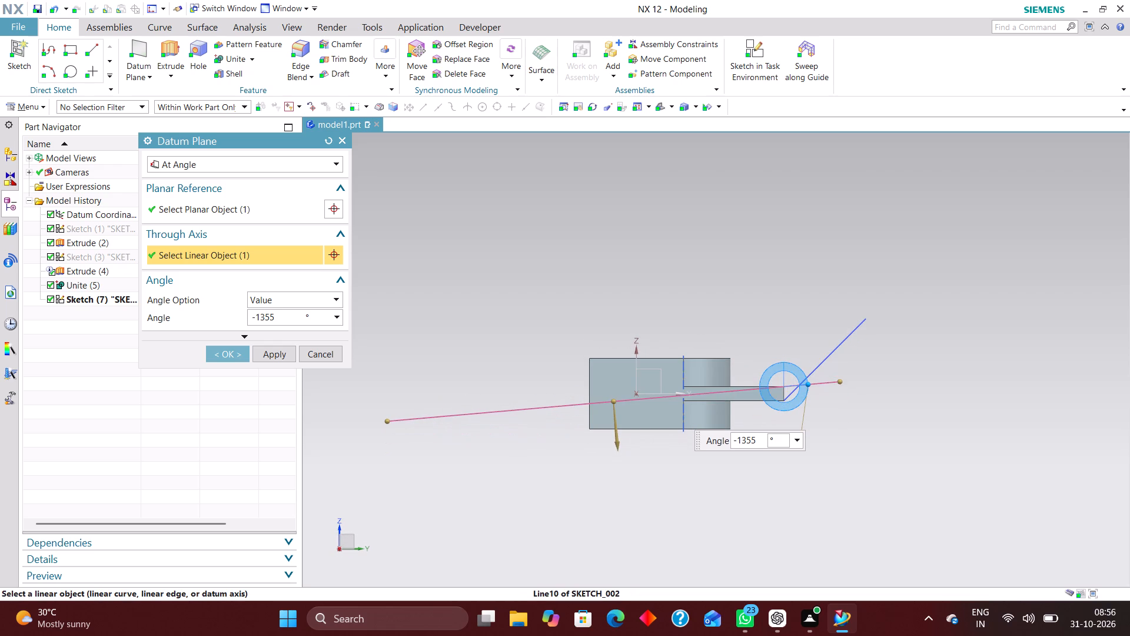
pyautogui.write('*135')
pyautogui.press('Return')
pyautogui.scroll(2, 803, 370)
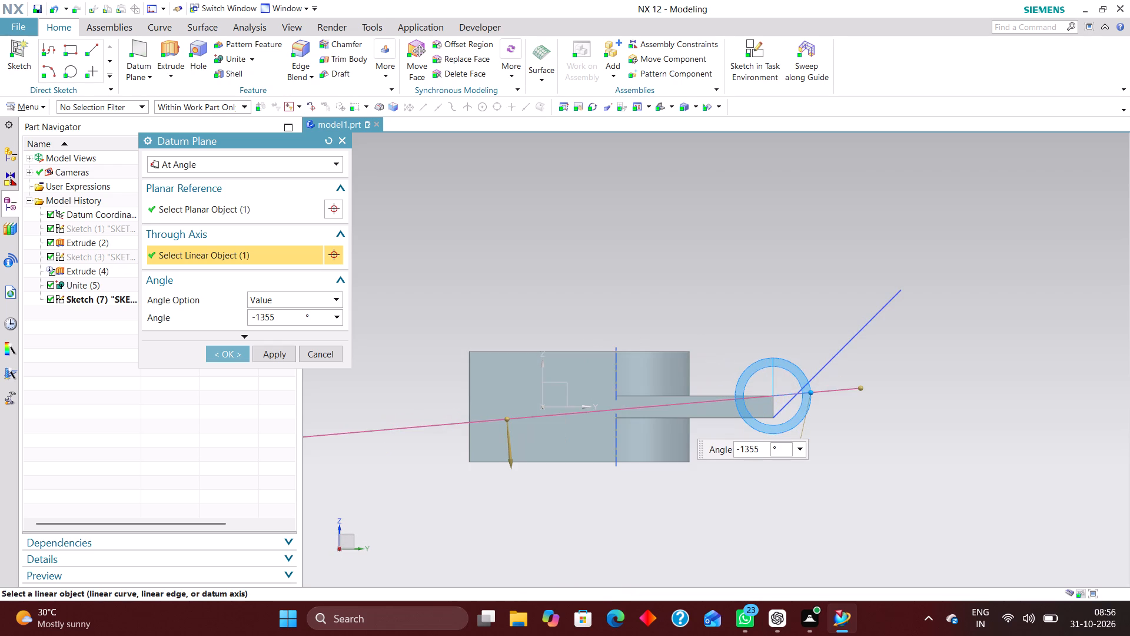
# Set the datum plane's angle to -135° and create the plane through the plate's end edge.
pyautogui.moveTo(284, 318); pyautogui.dragTo(211, 317)
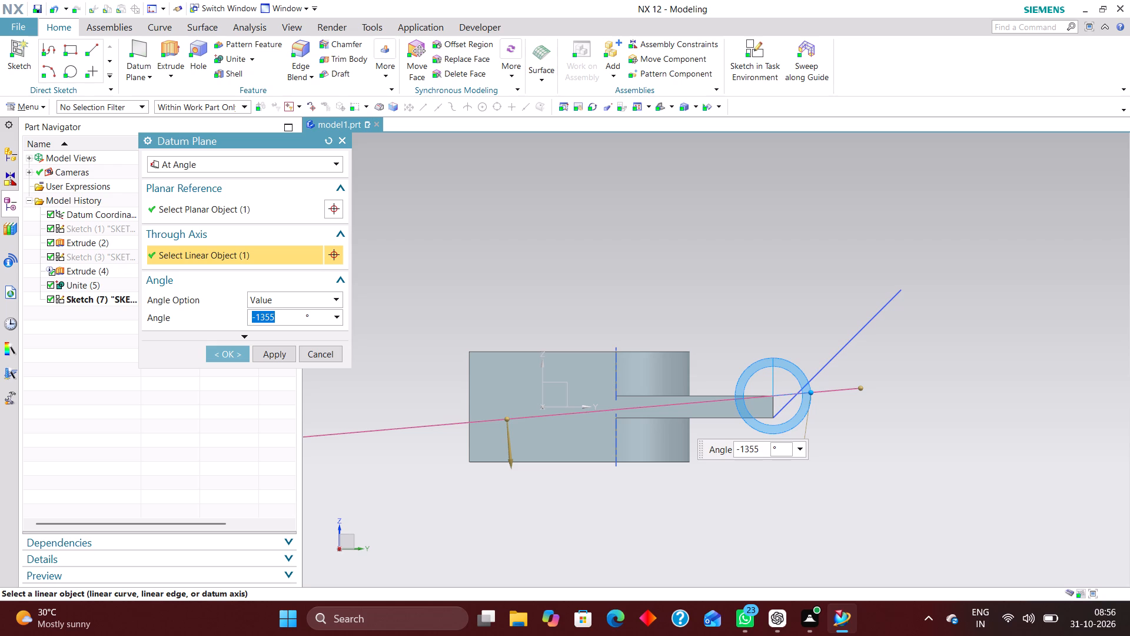
pyautogui.write('-135')
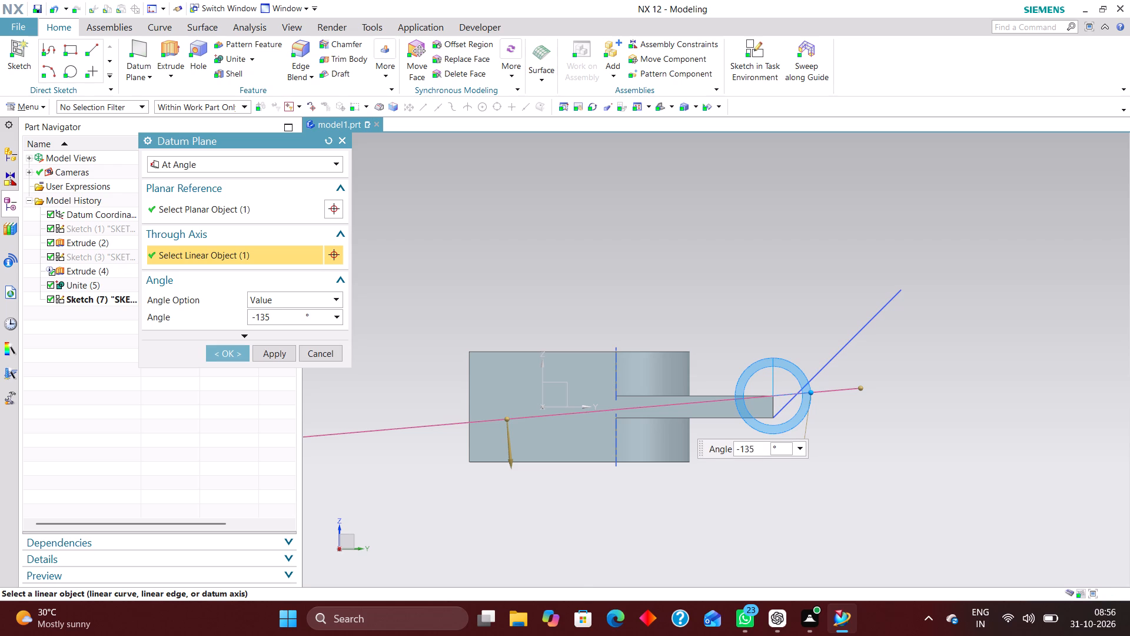
pyautogui.press('Return')
pyautogui.scroll(-2, 595, 299)
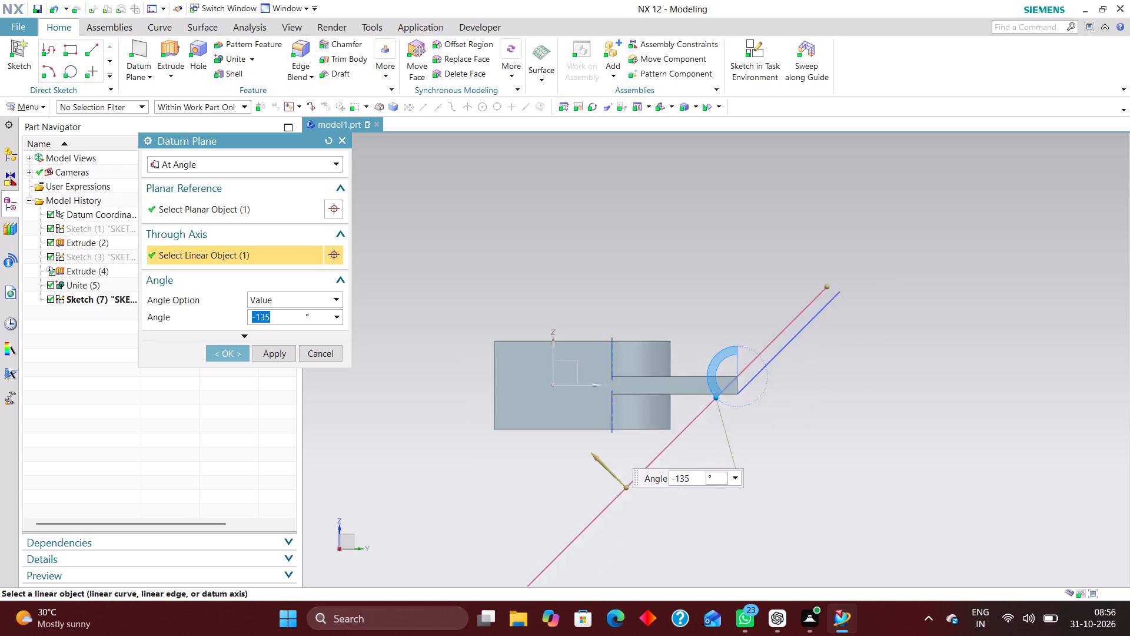
pyautogui.scroll(-3, 600, 317)
pyautogui.scroll(2, 632, 309)
pyautogui.moveTo(676, 261); pyautogui.dragTo(732, 313, button='middle')
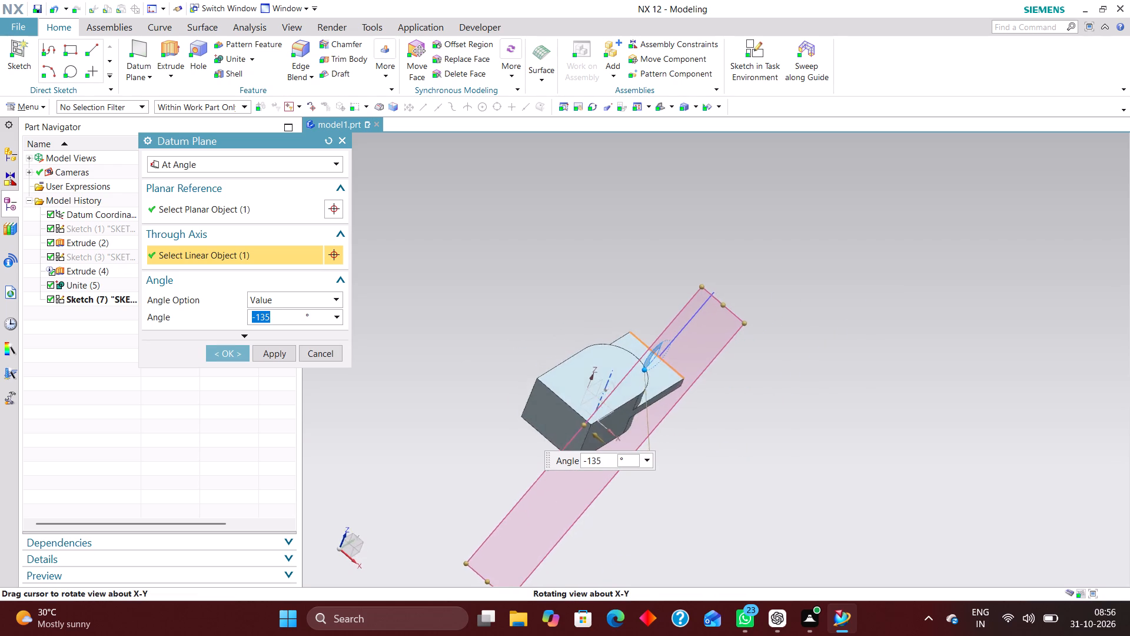
pyautogui.moveTo(732, 313); pyautogui.dragTo(689, 294, button='middle')
pyautogui.scroll(1, 689, 294)
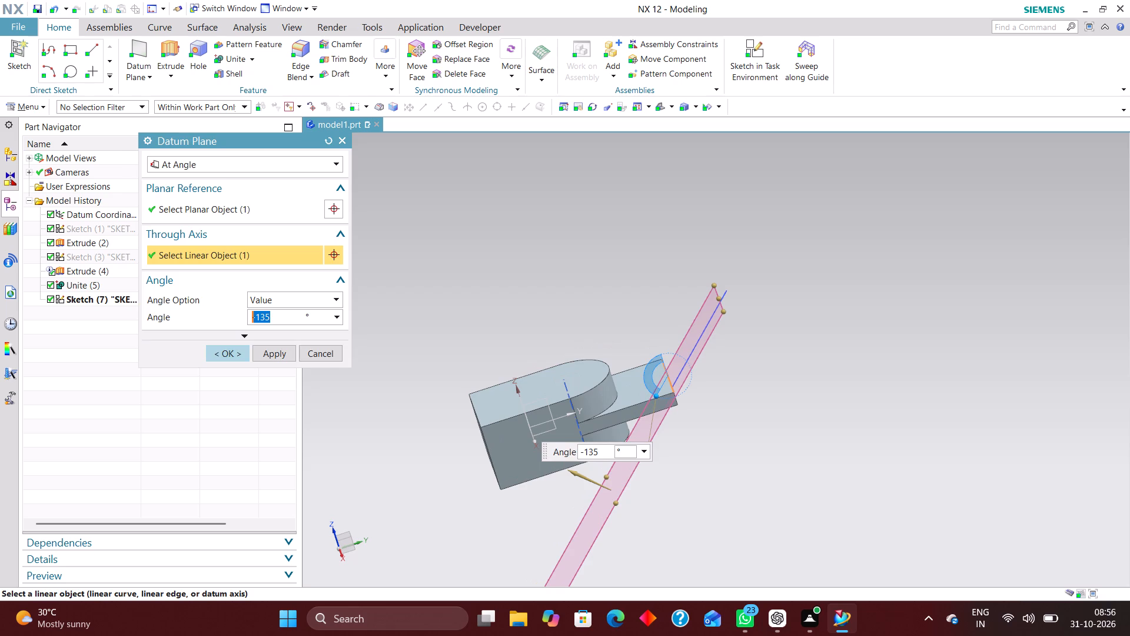
pyautogui.click(236, 353)
# Reopen the angled datum plane for editing and stretch its two long sides outward to a length of about 106.
pyautogui.scroll(-3, 630, 274)
pyautogui.moveTo(727, 291); pyautogui.dragTo(809, 321, button='middle')
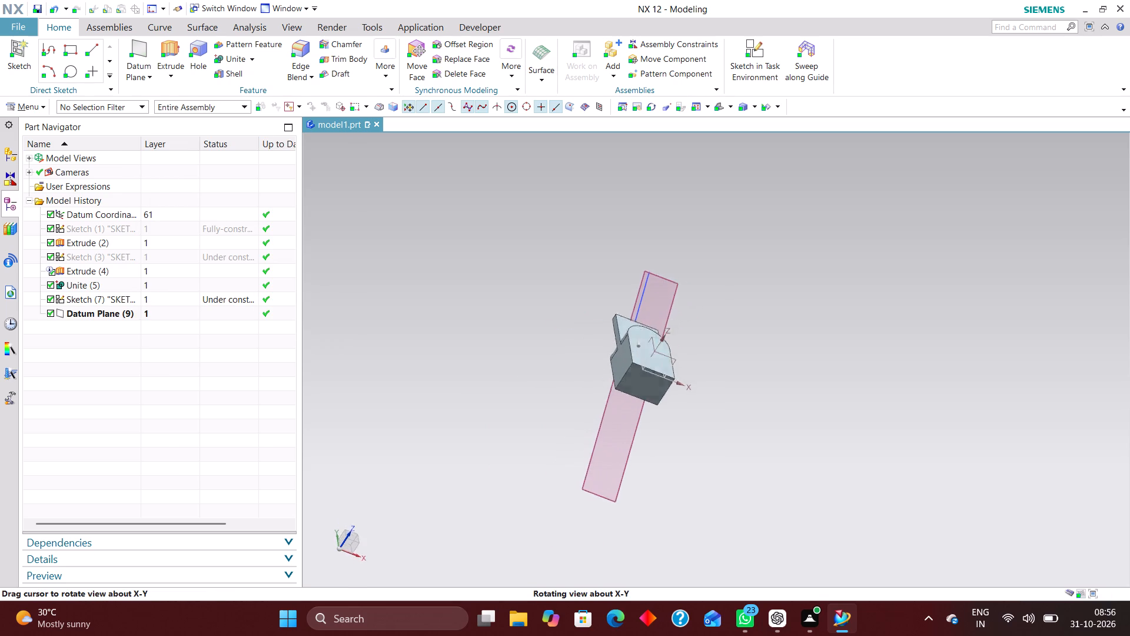
pyautogui.moveTo(809, 321); pyautogui.dragTo(787, 344, button='middle')
pyautogui.moveTo(787, 343); pyautogui.dragTo(798, 339, button='middle')
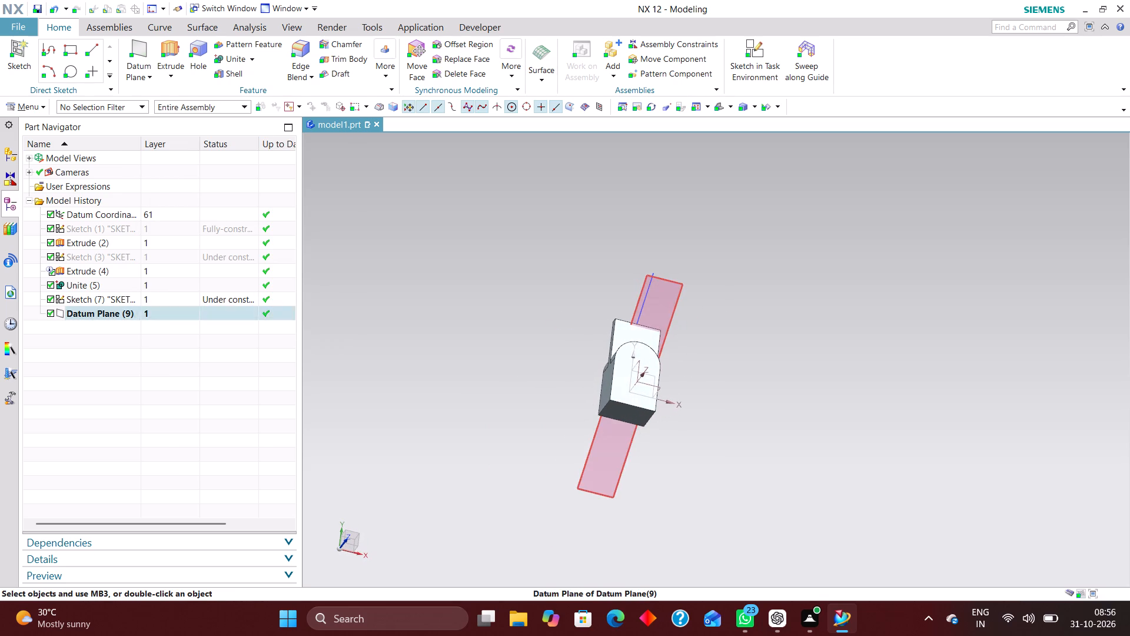
pyautogui.click(676, 294)
pyautogui.click(487, 267)
pyautogui.doubleClick(666, 281)
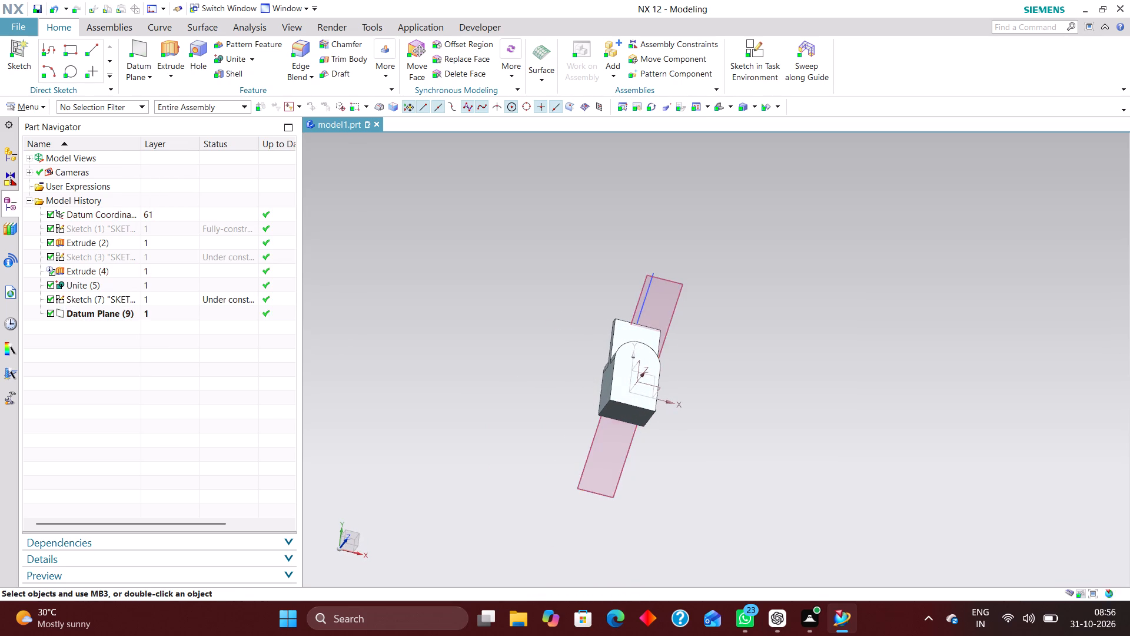
pyautogui.scroll(5, 640, 379)
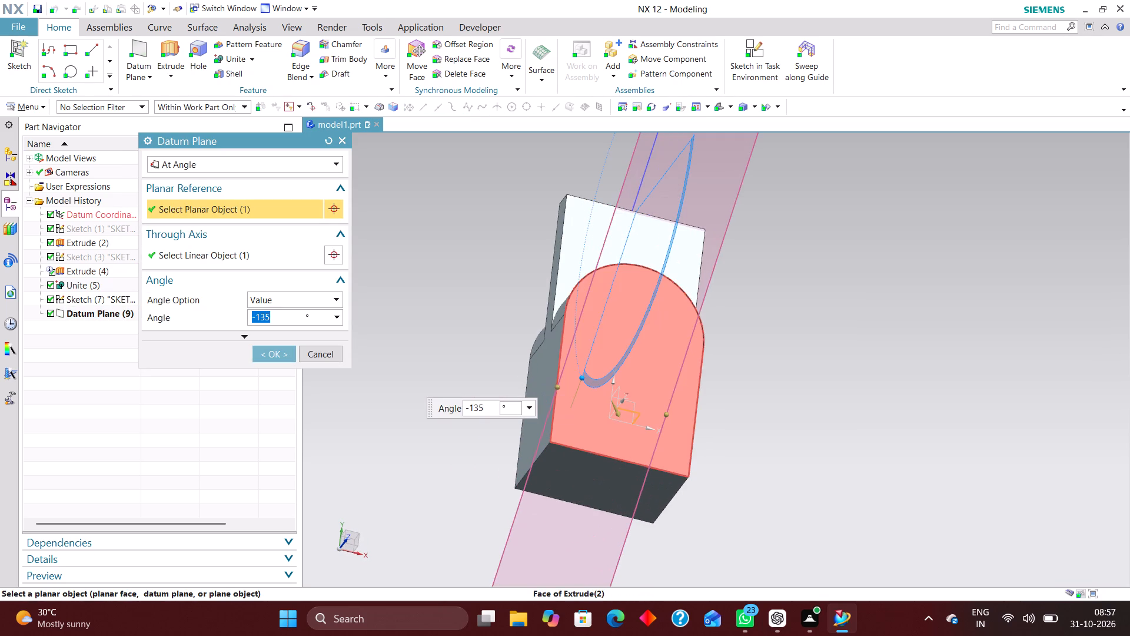
pyautogui.moveTo(561, 388); pyautogui.dragTo(495, 363)
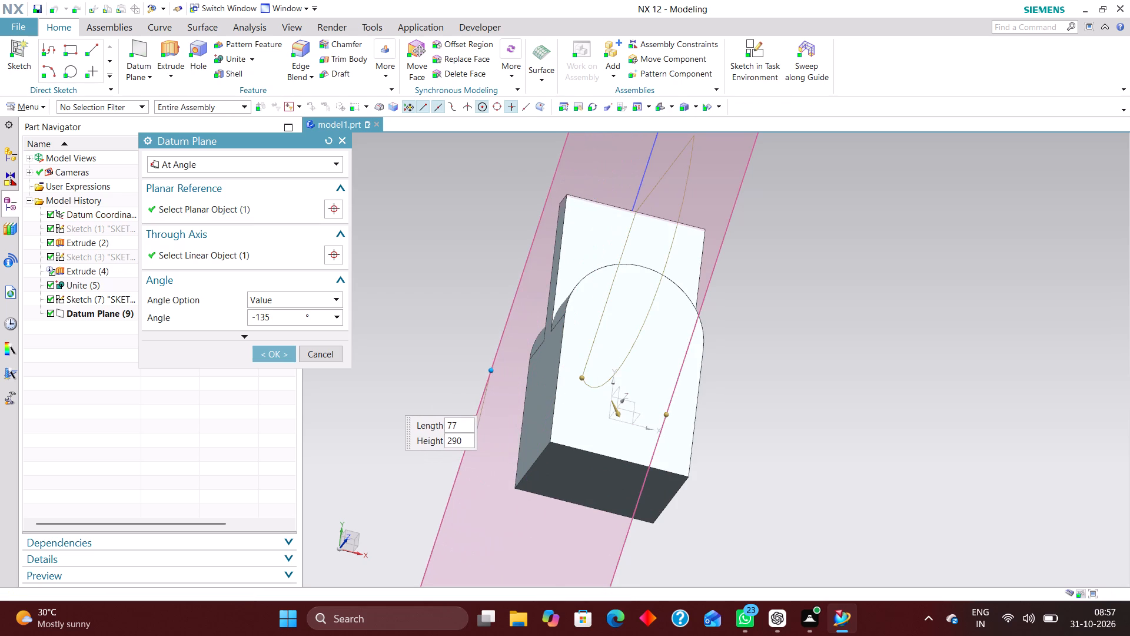
pyautogui.moveTo(666, 415); pyautogui.dragTo(732, 431)
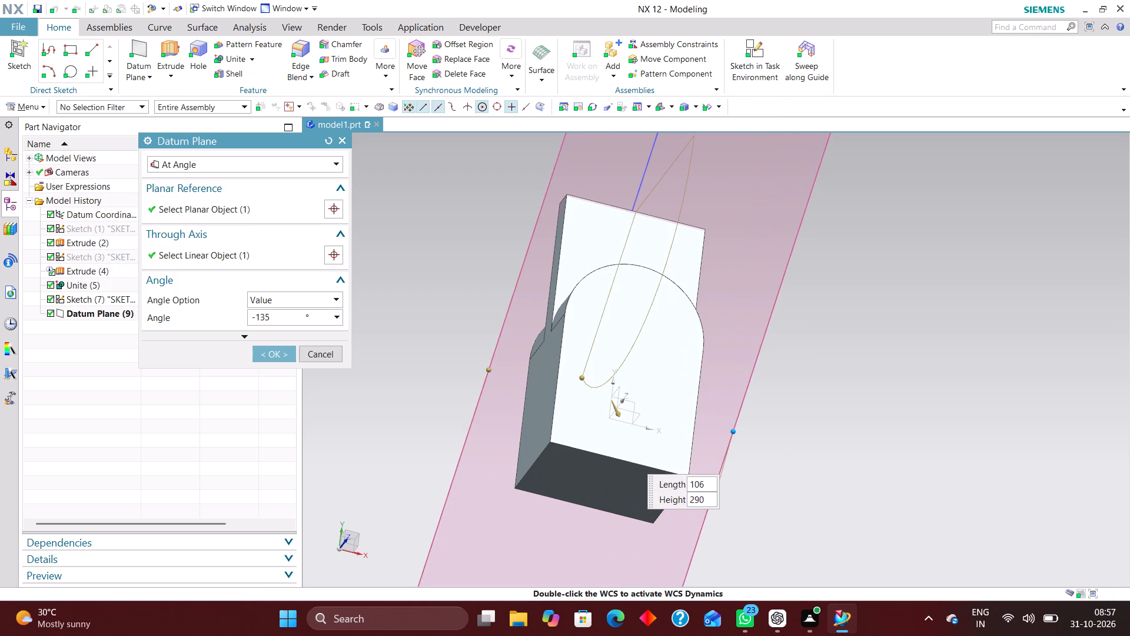
# Shorten the datum plane's lower end to a height of 200, widen it to a length of about 130, and accept it.
pyautogui.scroll(-5, 782, 290)
pyautogui.moveTo(690, 440); pyautogui.dragTo(696, 411)
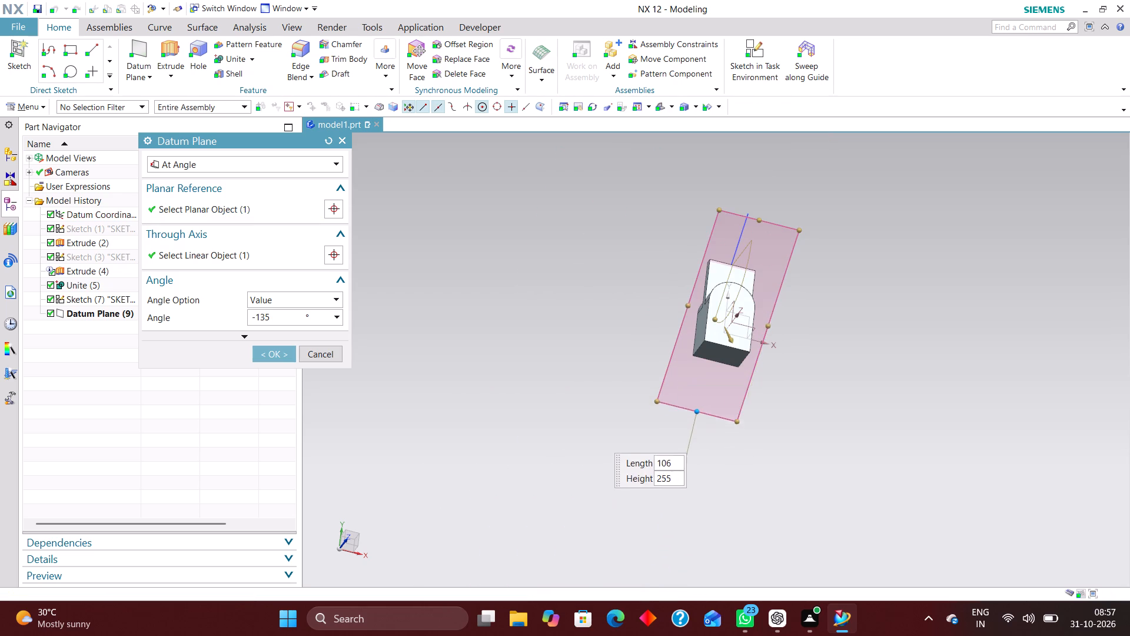
pyautogui.moveTo(696, 411); pyautogui.dragTo(716, 375)
pyautogui.moveTo(858, 320); pyautogui.dragTo(736, 319, button='right')
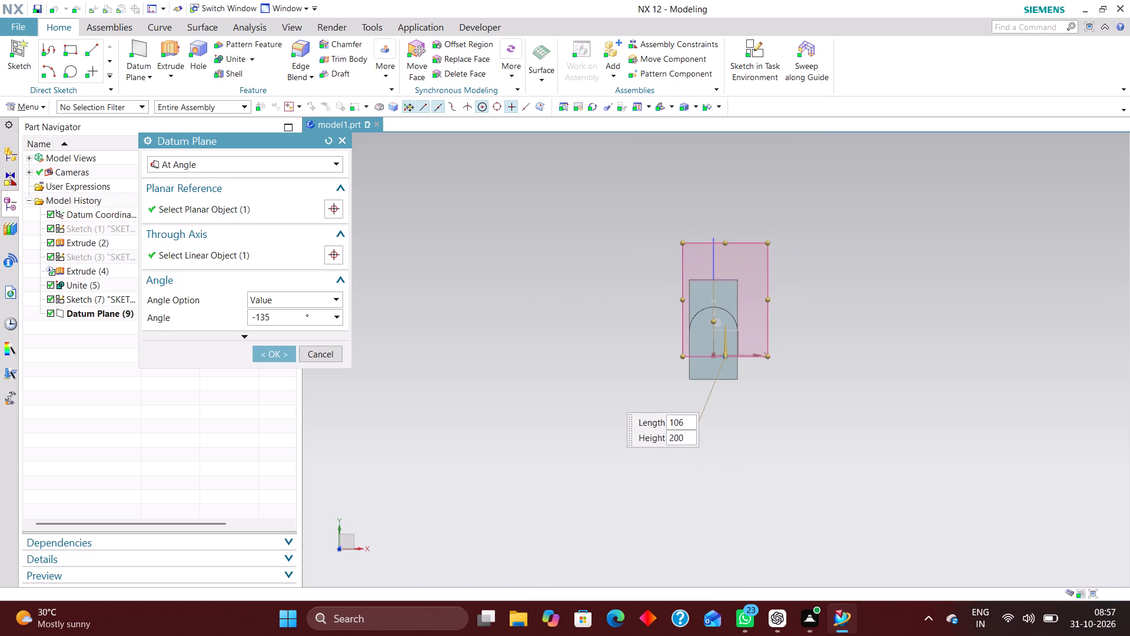
pyautogui.moveTo(680, 297); pyautogui.dragTo(667, 298)
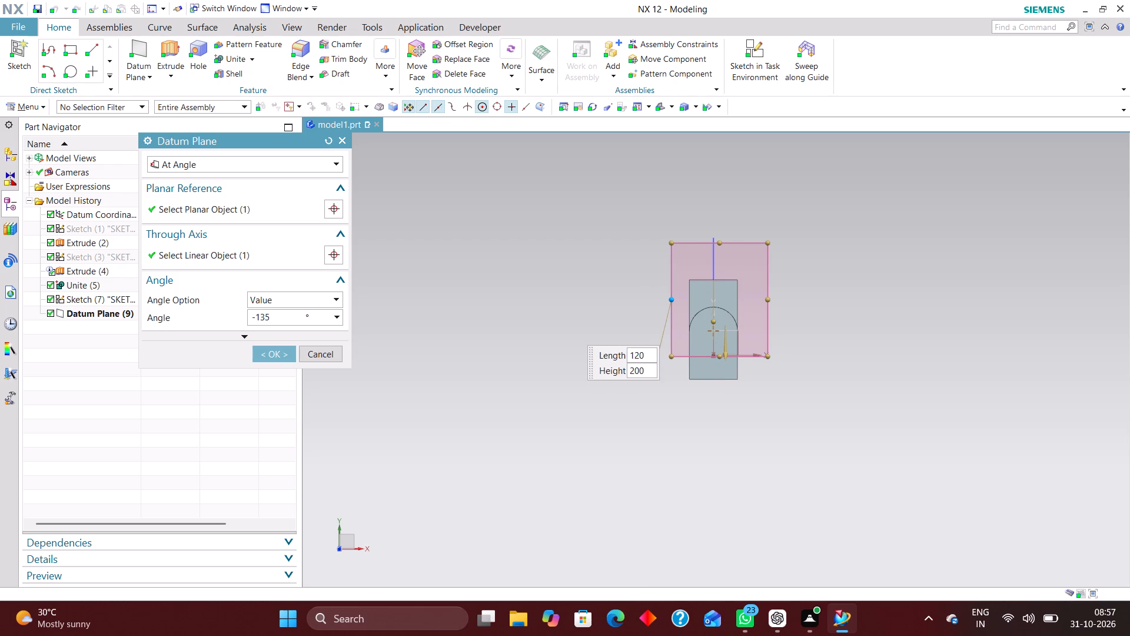
pyautogui.moveTo(667, 298); pyautogui.dragTo(658, 298)
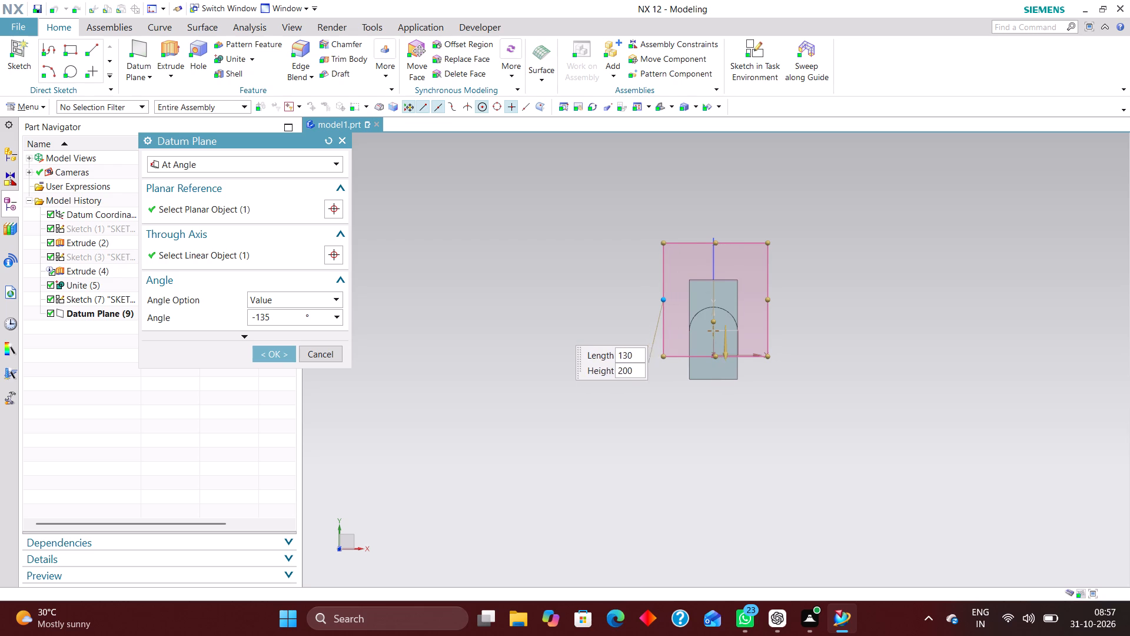
pyautogui.moveTo(658, 298); pyautogui.dragTo(656, 297)
pyautogui.click(276, 349)
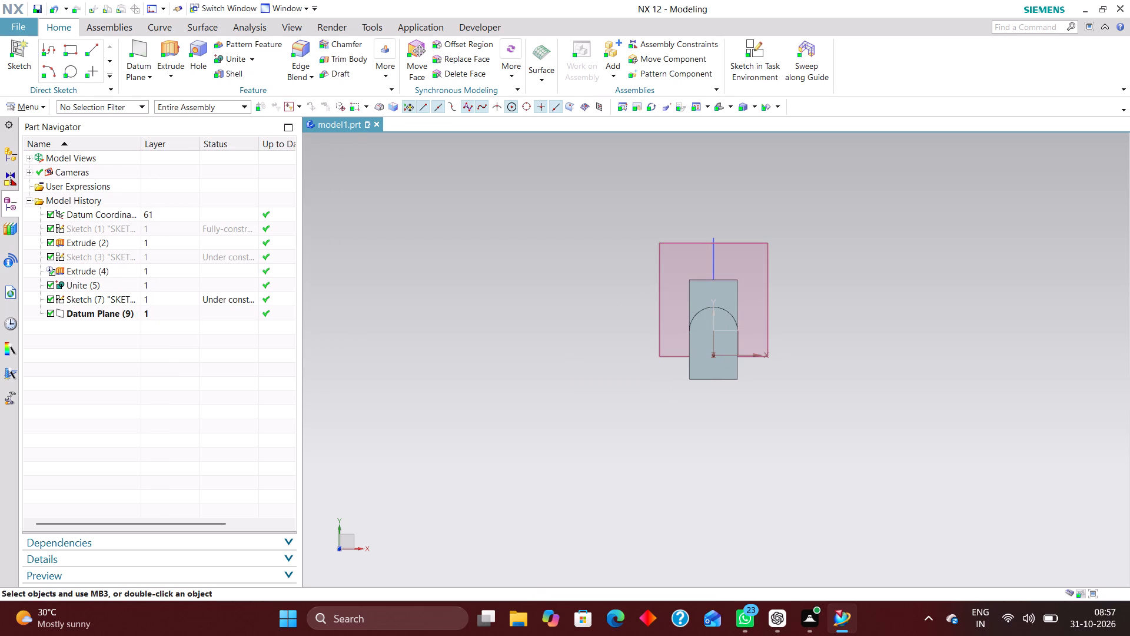
# Create a new task-environment sketch on the angled datum plane with the inferred orientation.
pyautogui.moveTo(590, 421); pyautogui.dragTo(490, 357, button='middle')
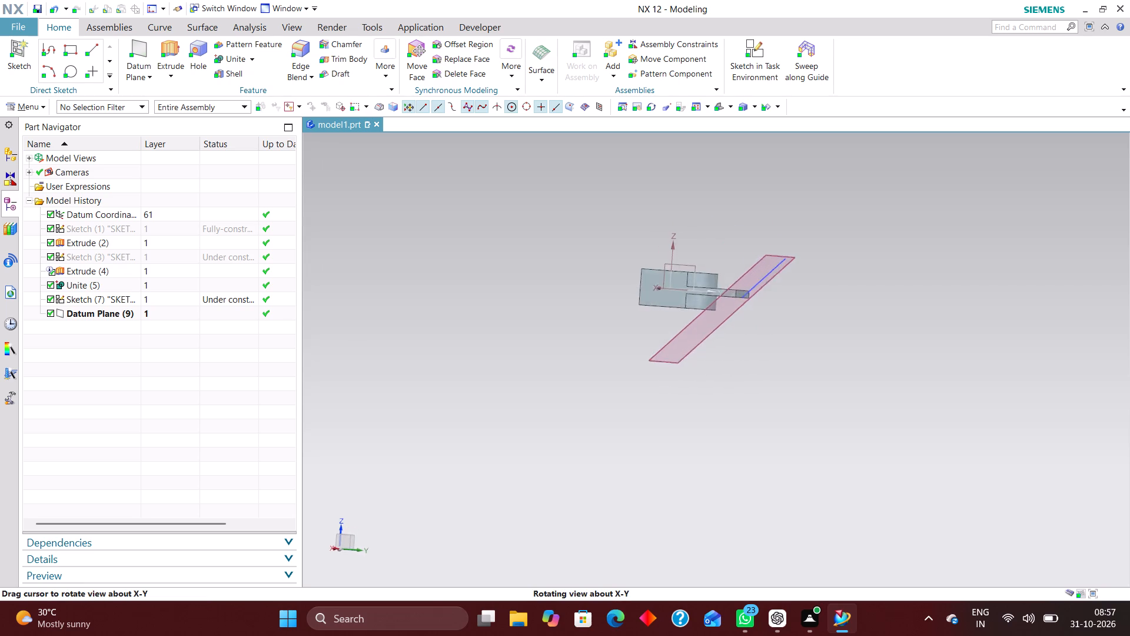
pyautogui.moveTo(490, 357); pyautogui.dragTo(516, 375, button='middle')
pyautogui.scroll(5, 765, 249)
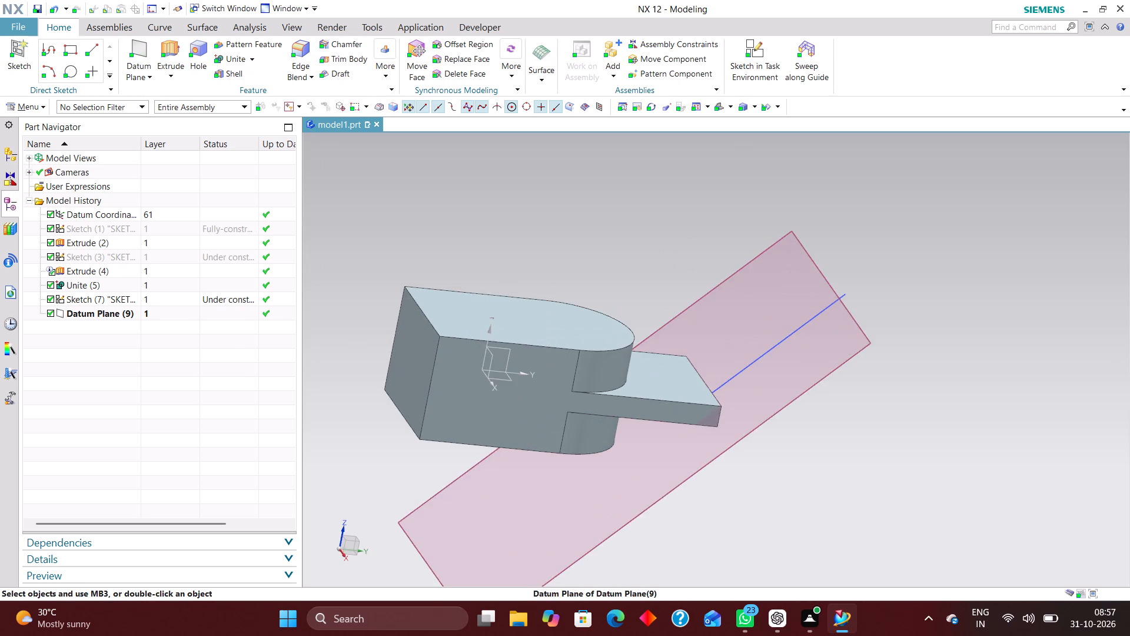
pyautogui.moveTo(913, 246); pyautogui.dragTo(823, 249, button='right')
pyautogui.scroll(-2, 849, 283)
pyautogui.moveTo(869, 299); pyautogui.dragTo(904, 303, button='middle')
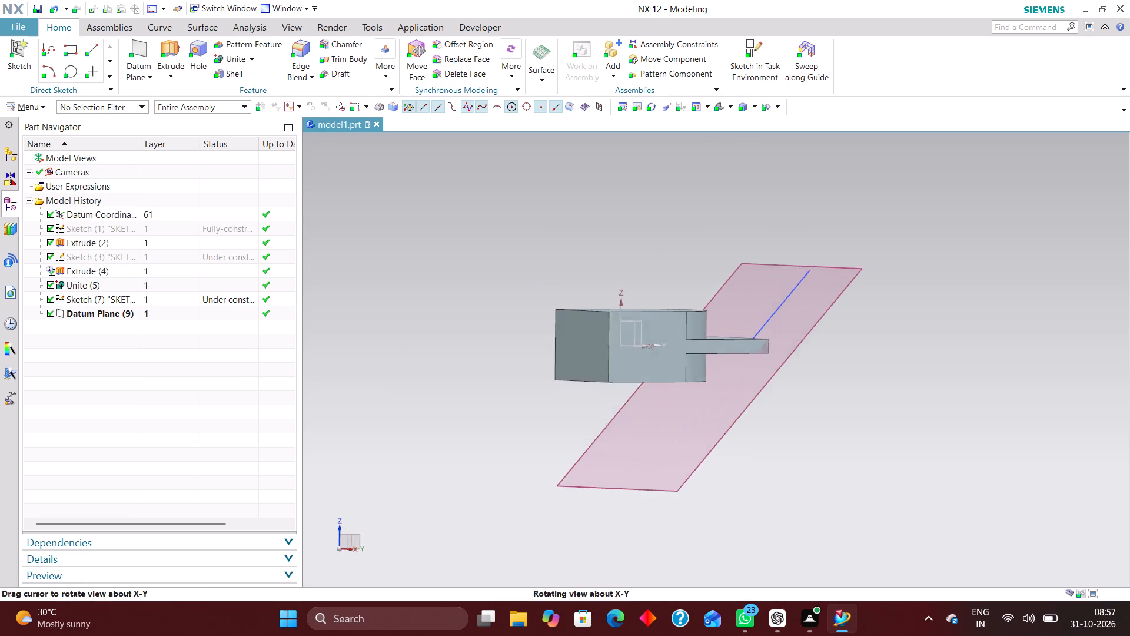
pyautogui.moveTo(904, 303); pyautogui.dragTo(905, 303, button='middle')
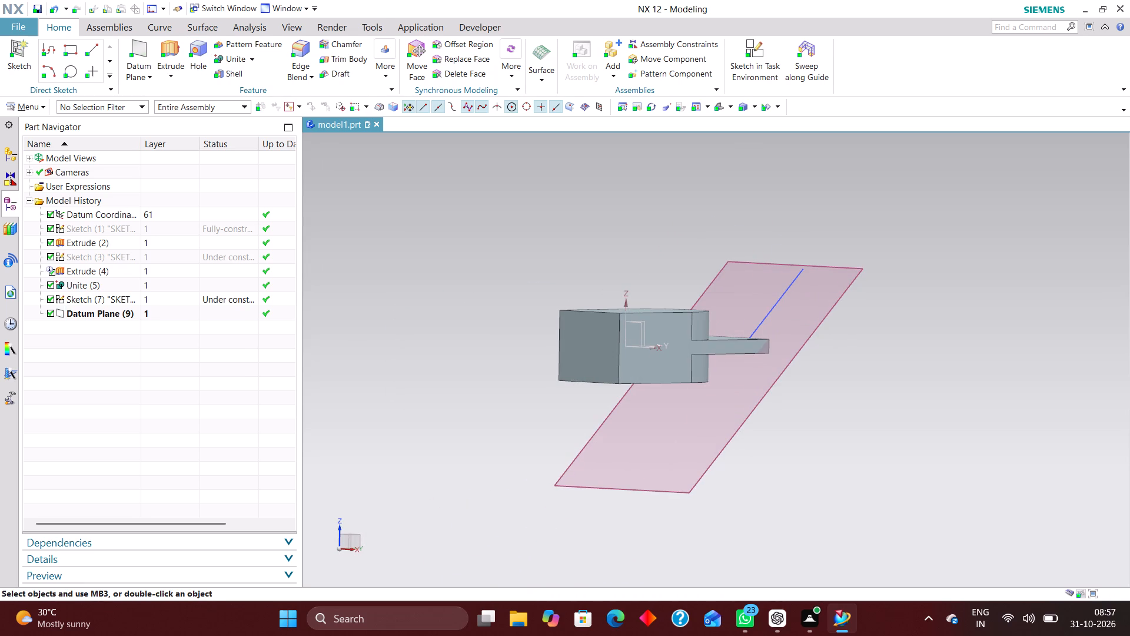
pyautogui.click(752, 42)
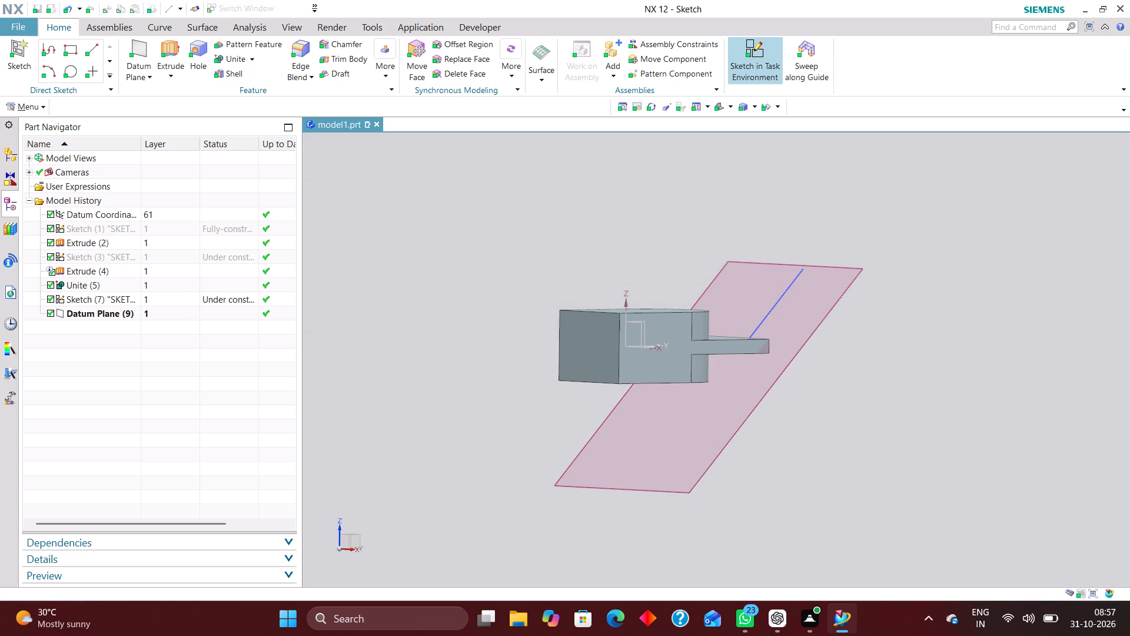
pyautogui.click(847, 289)
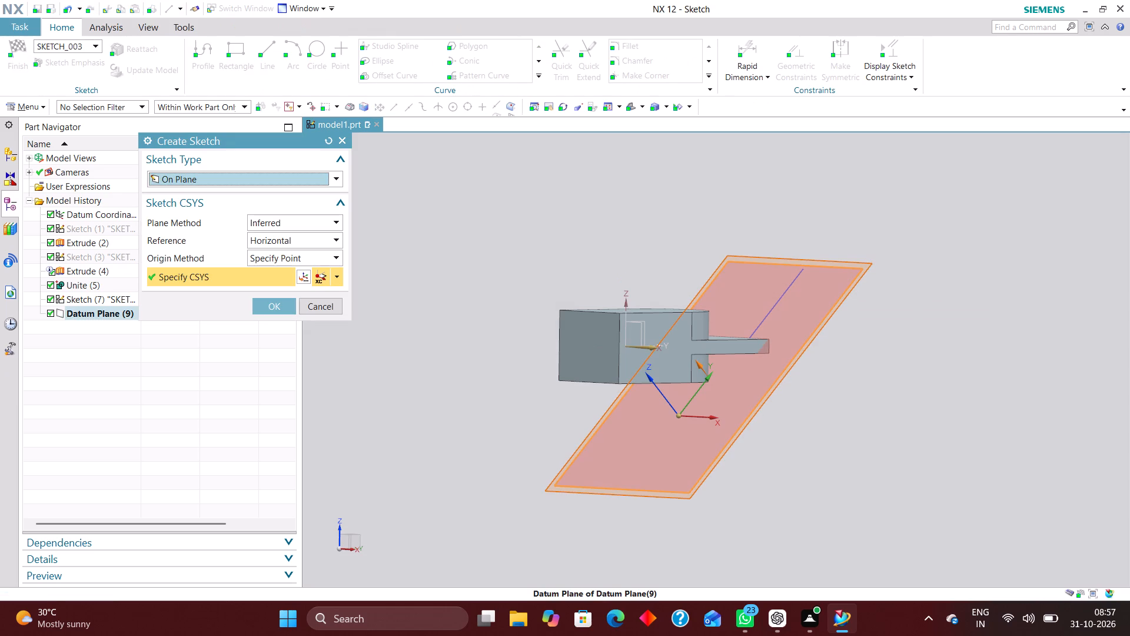
pyautogui.click(279, 307)
# Sketch a circle beyond the datum plane's upper edge, centred close to the extension of the existing sloping sketch line.
pyautogui.scroll(-3, 539, 334)
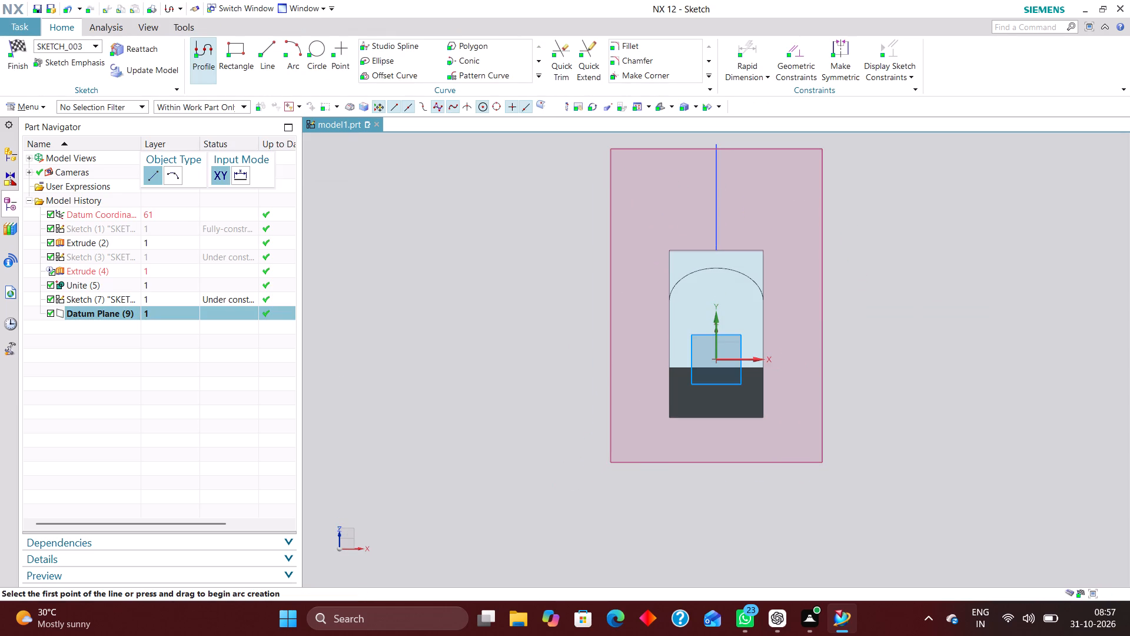
pyautogui.scroll(-2, 657, 299)
pyautogui.scroll(6, 665, 251)
pyautogui.scroll(-3, 606, 264)
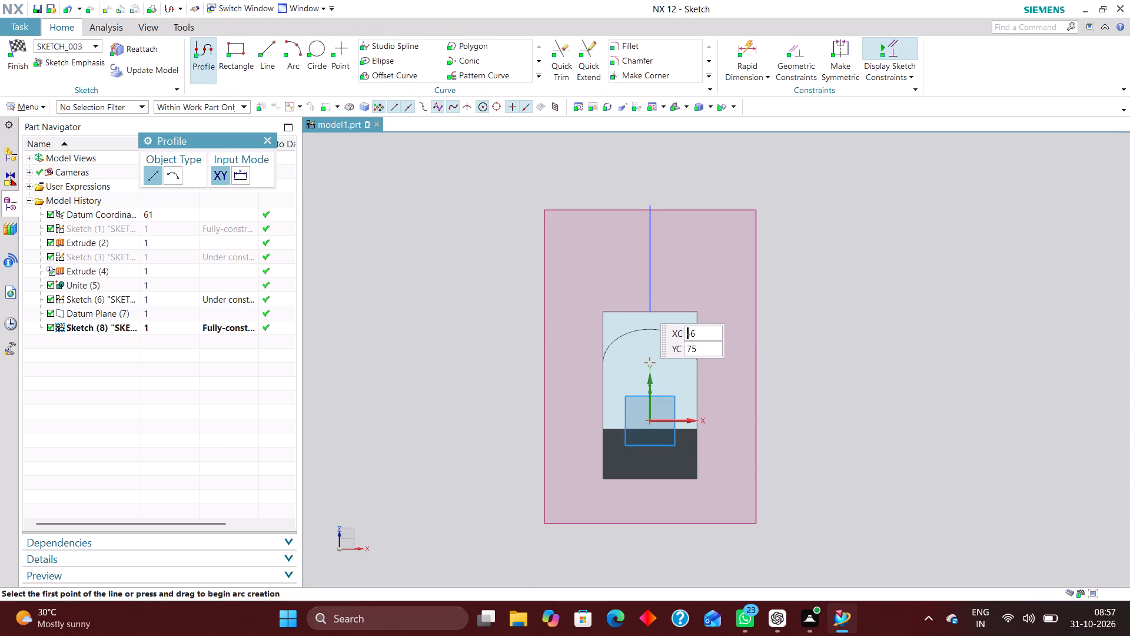
pyautogui.click(260, 48)
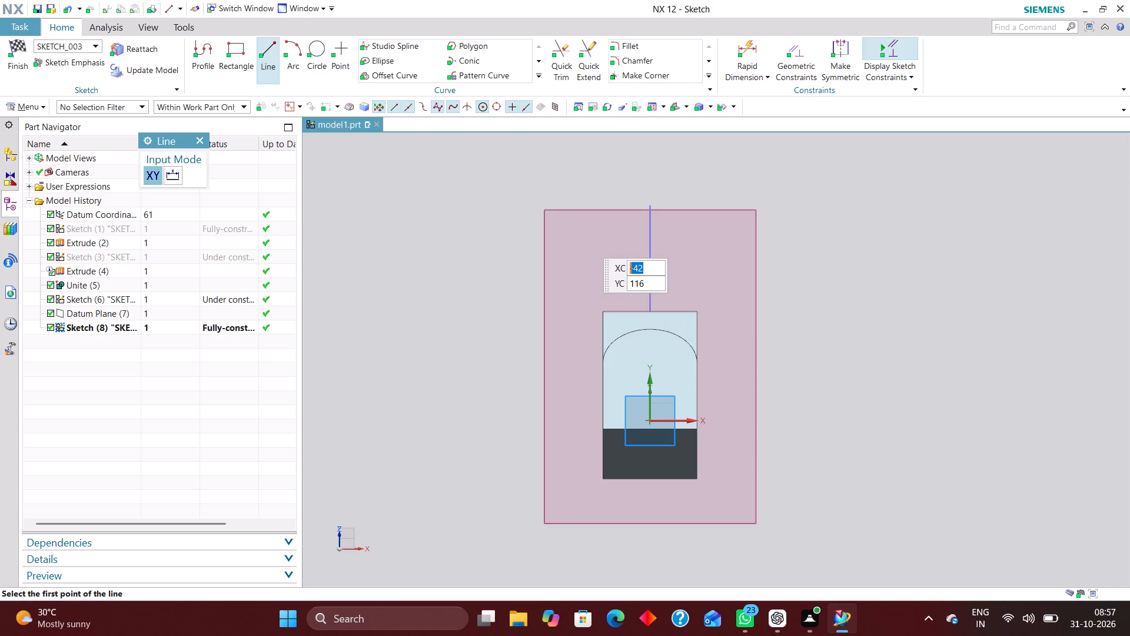
pyautogui.scroll(-3, 651, 346)
pyautogui.scroll(2, 643, 256)
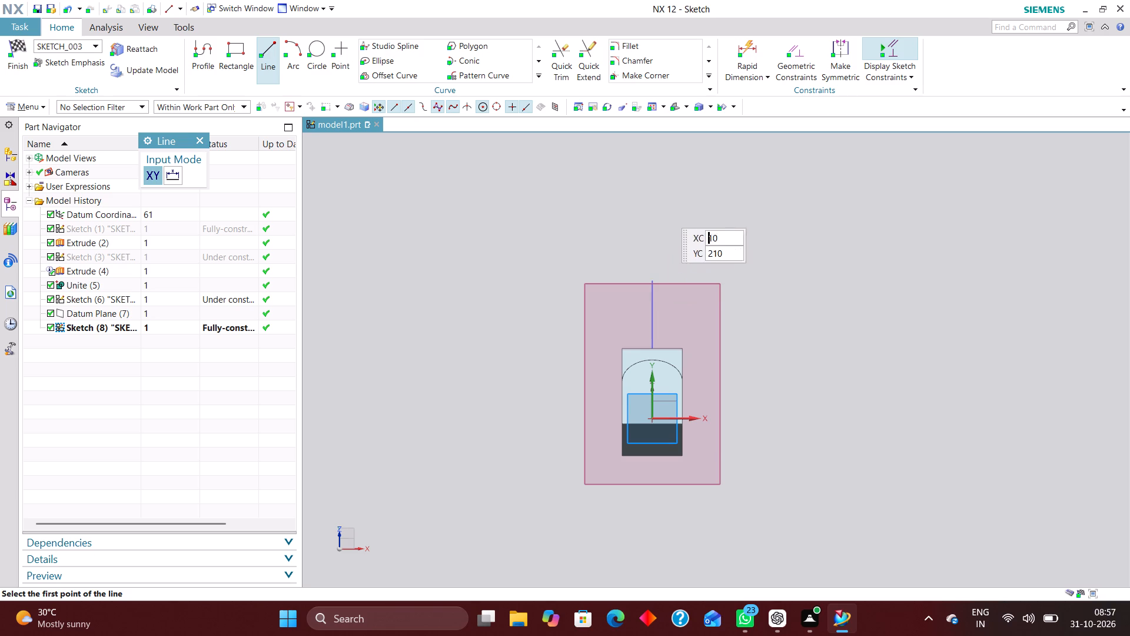
pyautogui.click(321, 51)
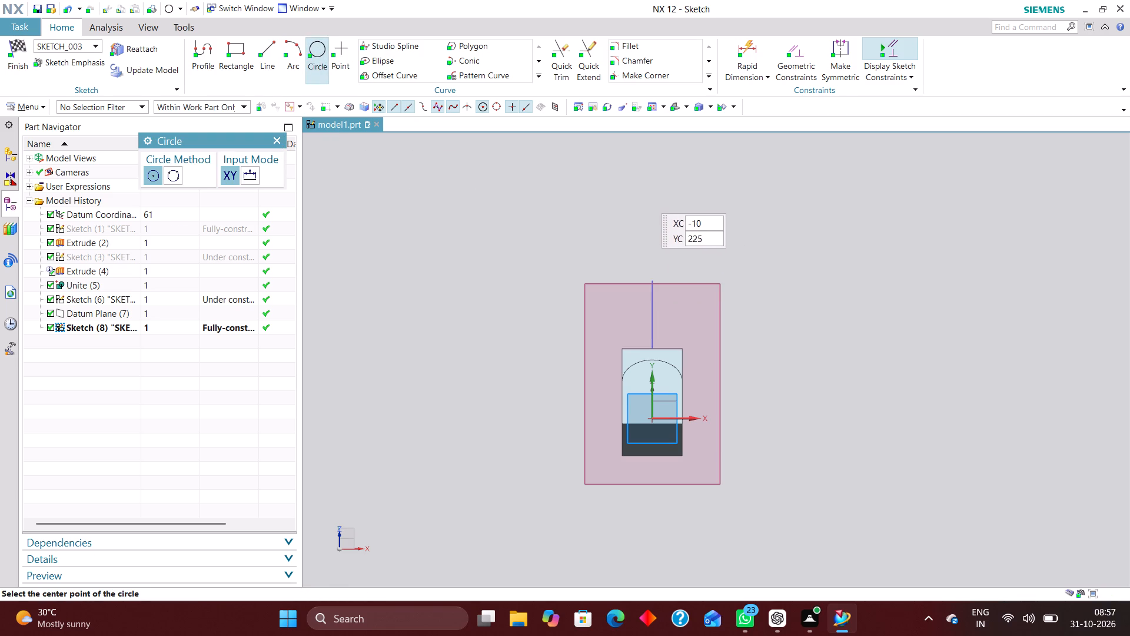
pyautogui.click(650, 203)
pyautogui.click(663, 230)
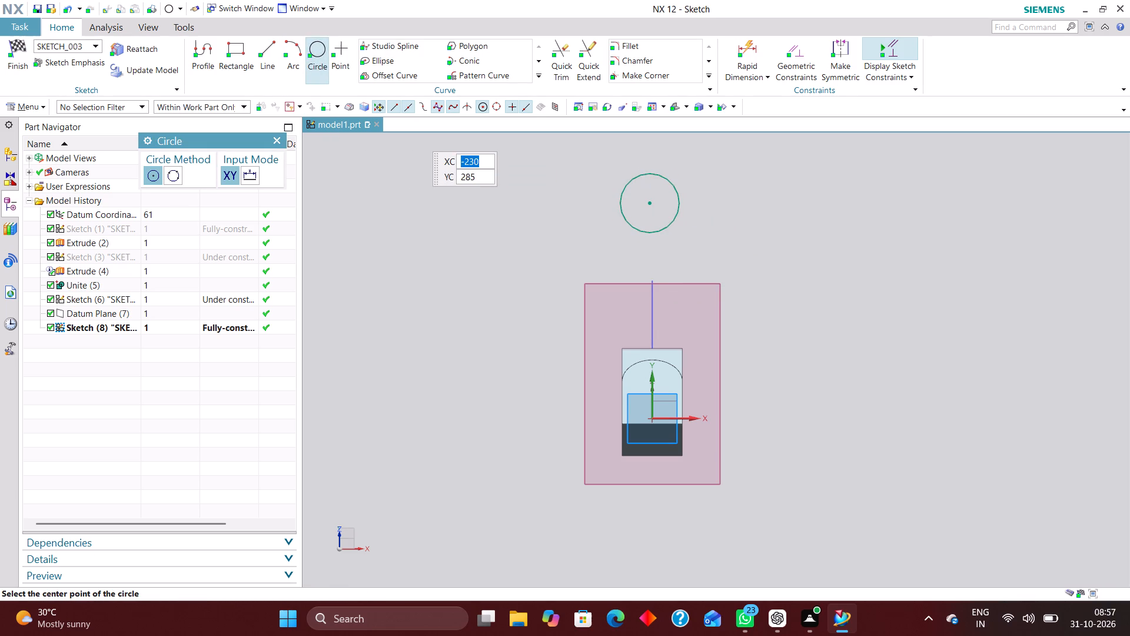
pyautogui.scroll(3, 633, 336)
pyautogui.click(596, 300)
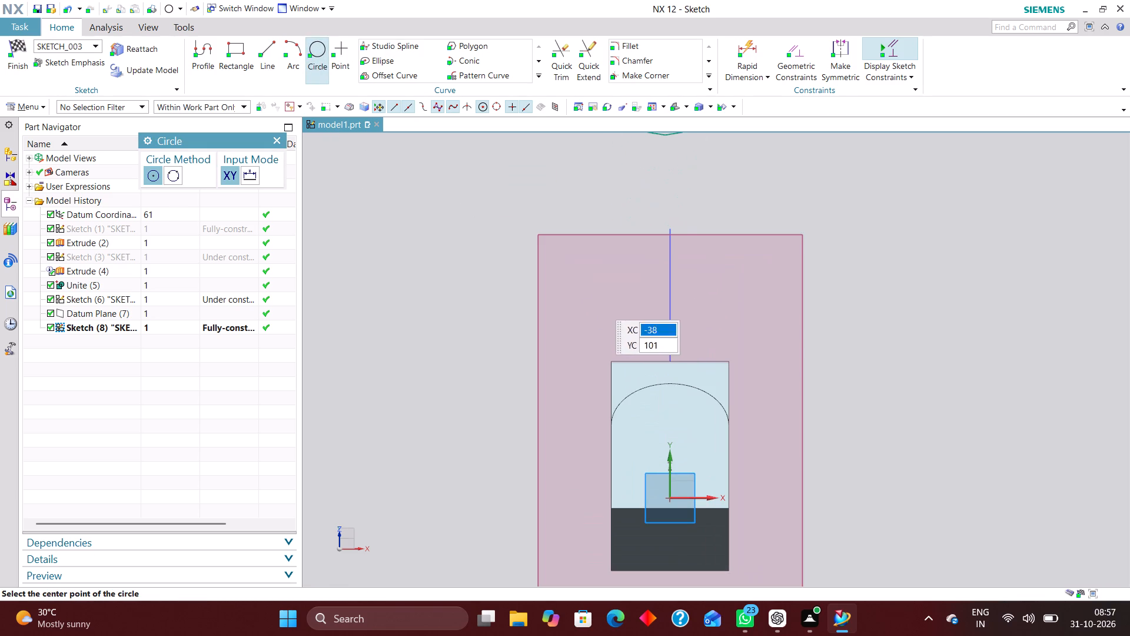
pyautogui.click(279, 139)
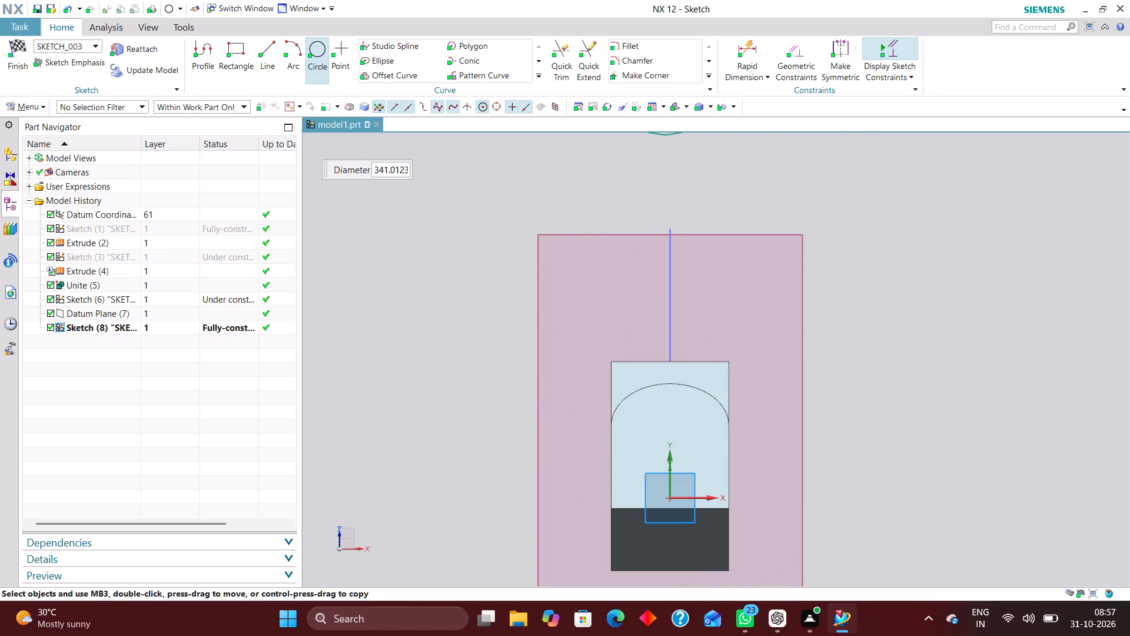
# Sketch a horizontal line about 82 long across the sloping sketch line, between the plate's end and the circle.
pyautogui.click(265, 44)
pyautogui.click(594, 286)
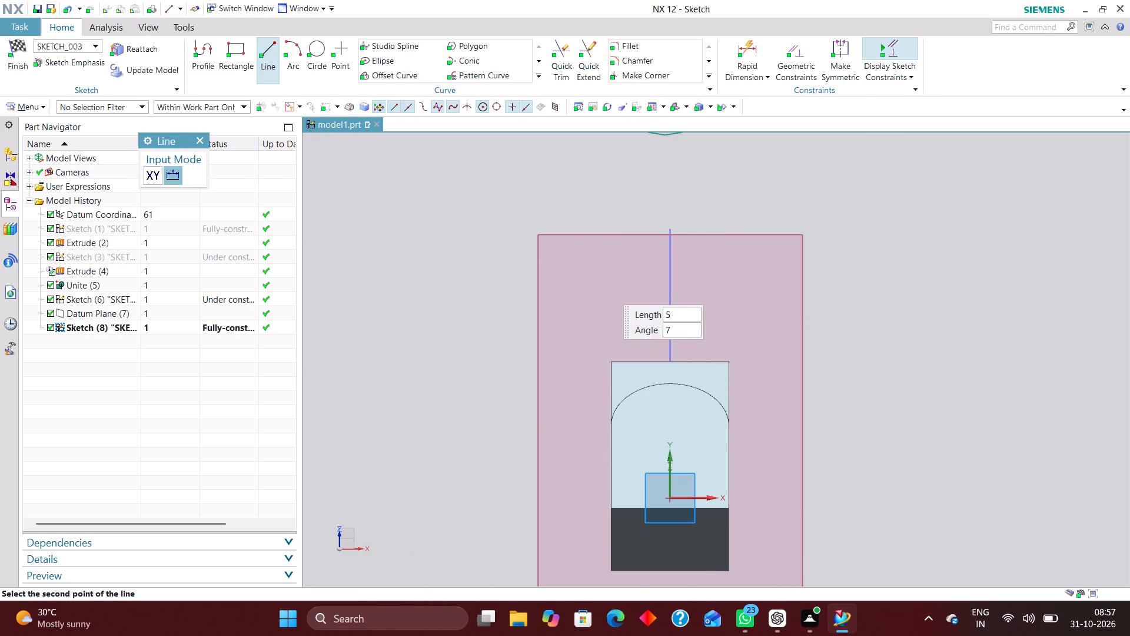
pyautogui.click(755, 279)
# Constrain the horizontal line's midpoint onto the sketch's Y axis with a Point on Curve constraint.
pyautogui.click(812, 51)
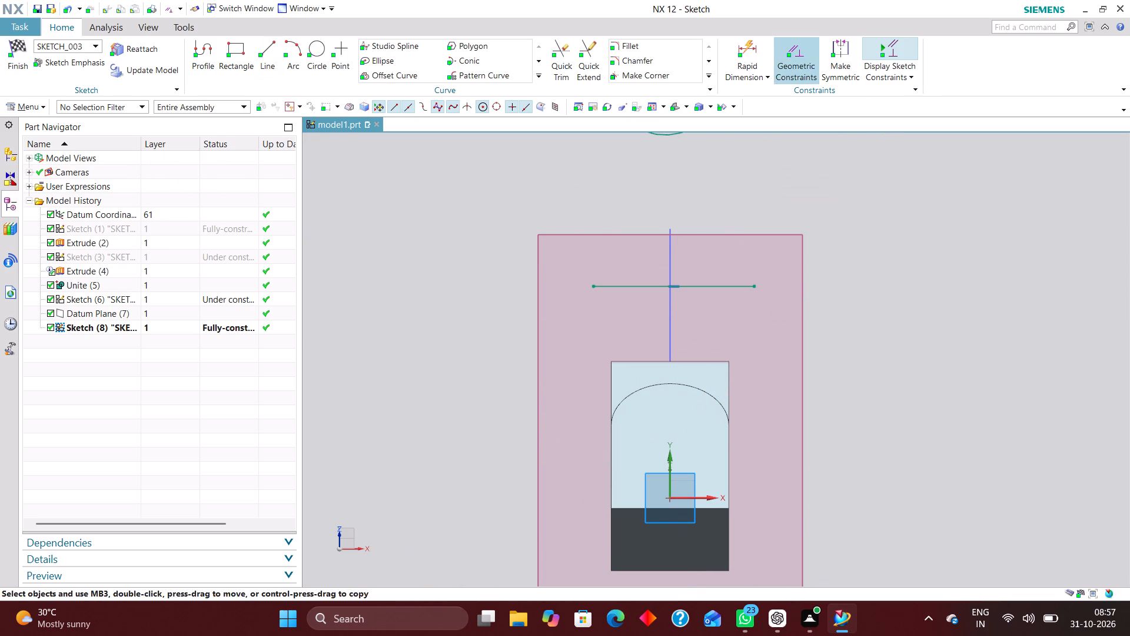
pyautogui.click(178, 183)
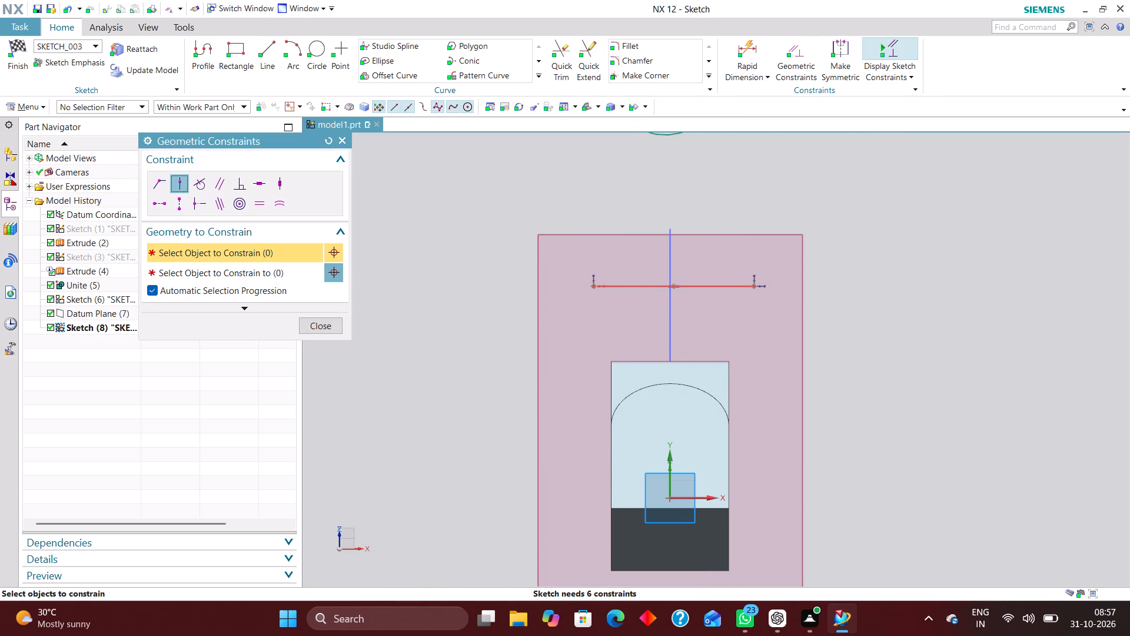
pyautogui.click(674, 284)
pyautogui.click(669, 456)
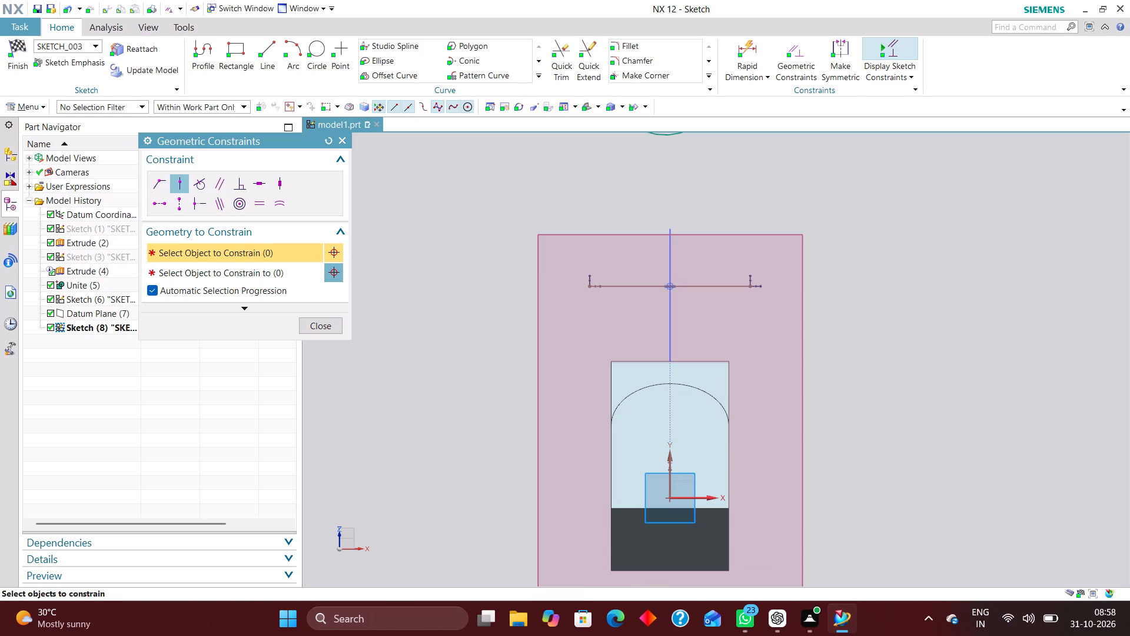
# Dimension the horizontal line's length with the Inferred method and set it to 60.
pyautogui.click(745, 44)
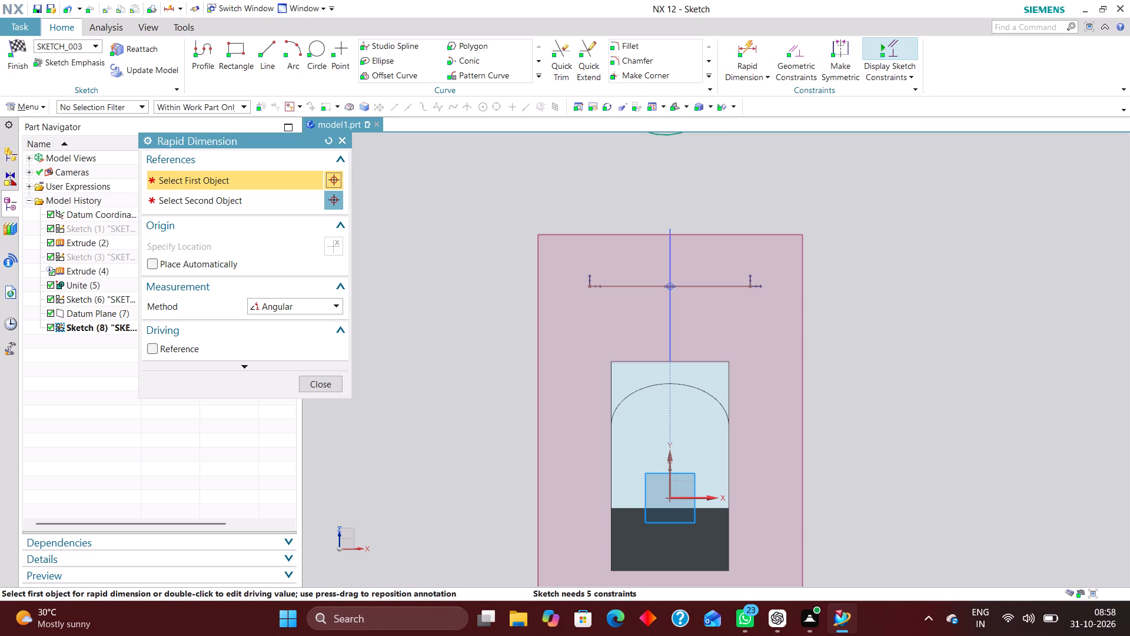
pyautogui.click(325, 303)
pyautogui.click(315, 317)
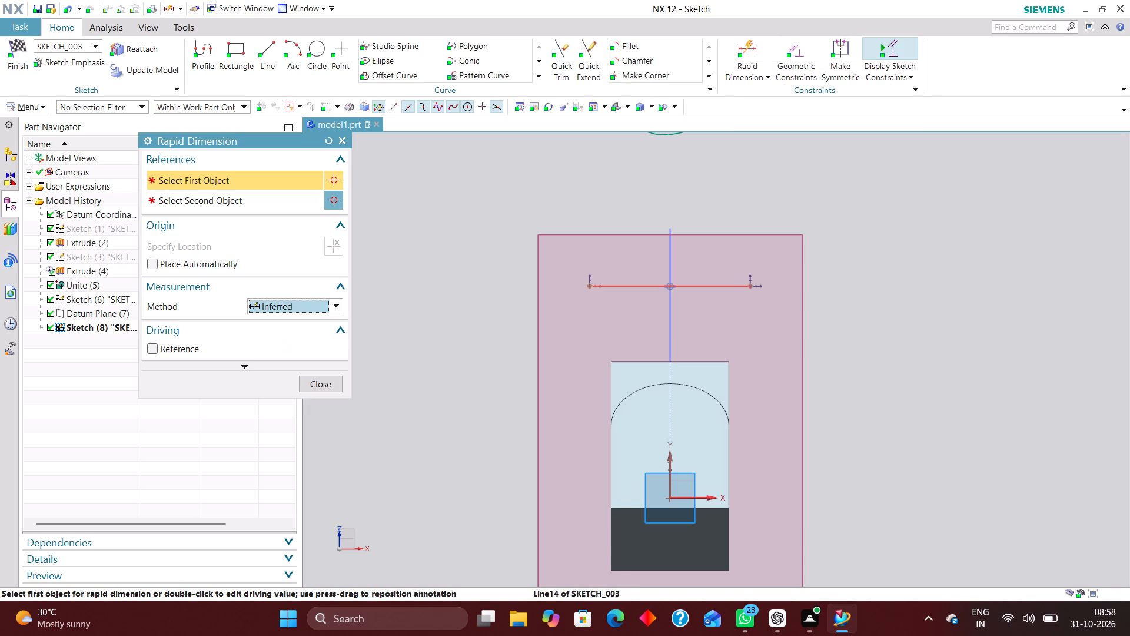
pyautogui.click(686, 285)
pyautogui.click(686, 319)
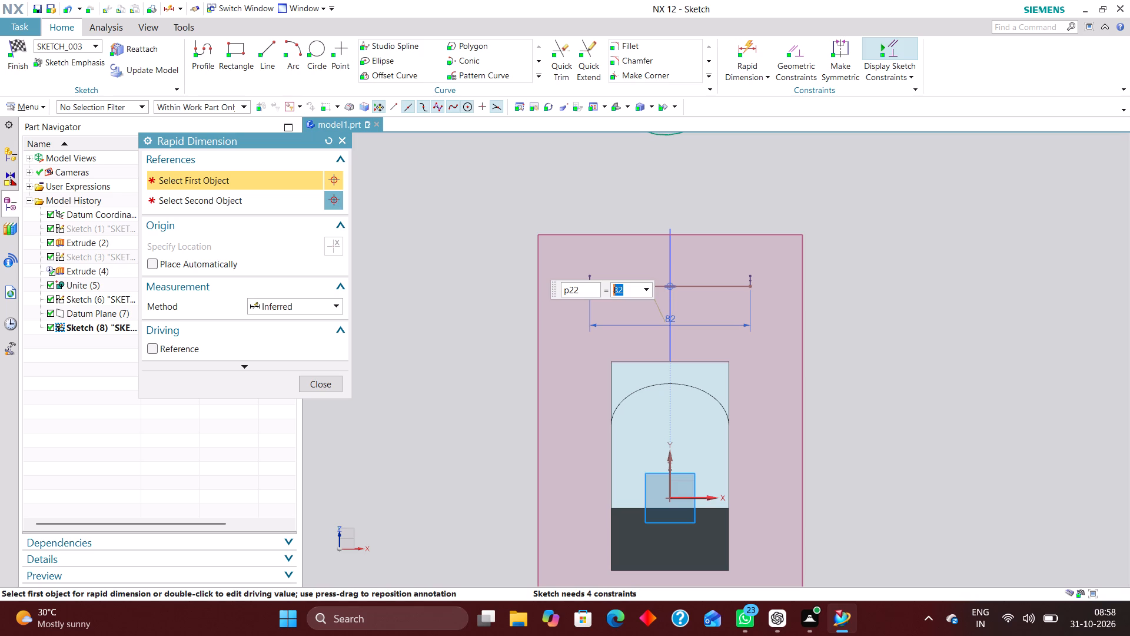
pyautogui.write('60')
pyautogui.press('Return')
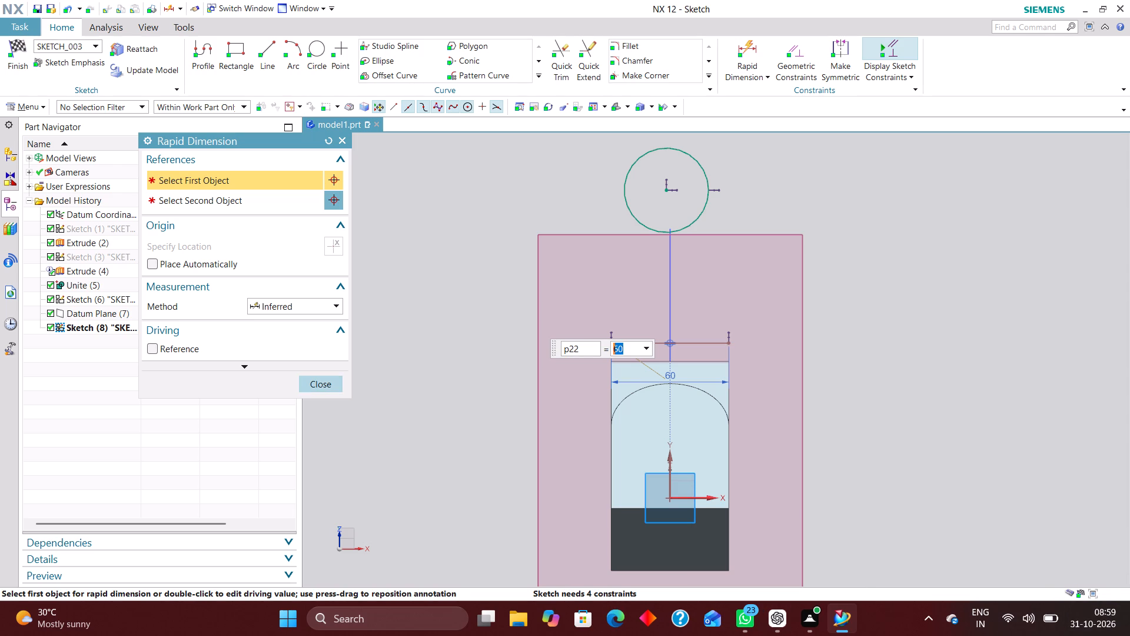
pyautogui.click(318, 389)
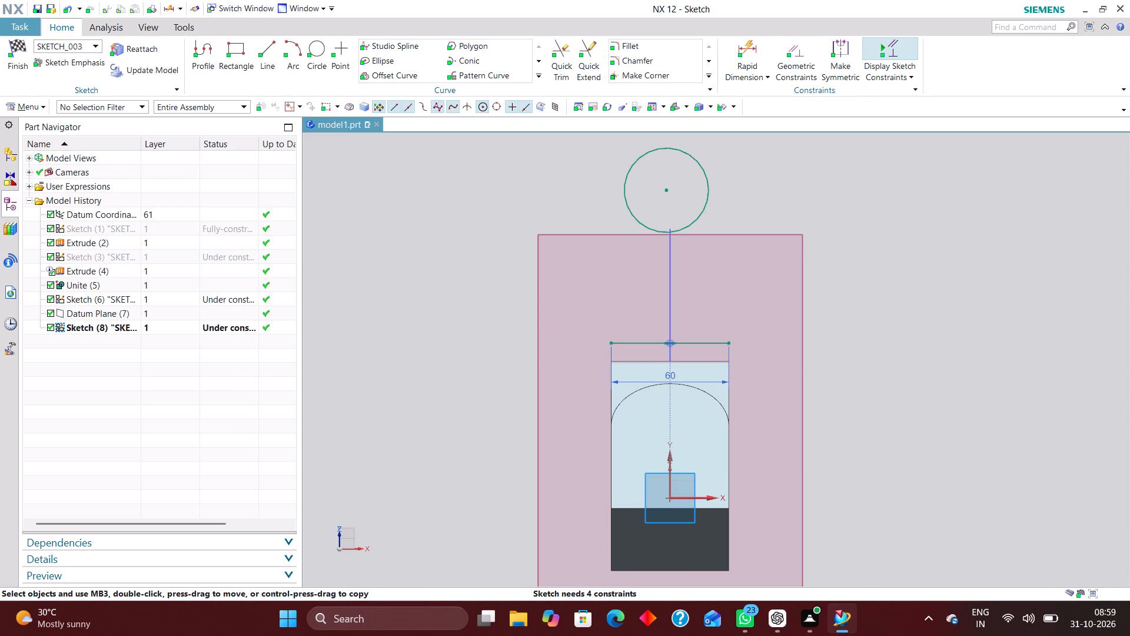
# Dimension the circle with the Diametral method and set its diameter to 30.
pyautogui.click(804, 46)
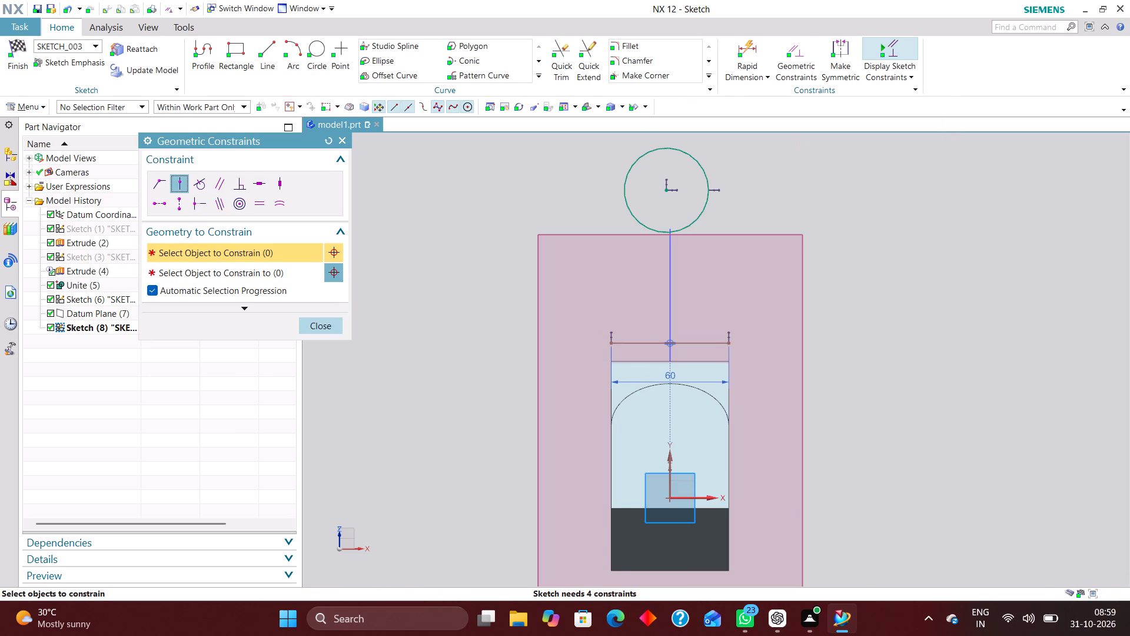
pyautogui.click(318, 326)
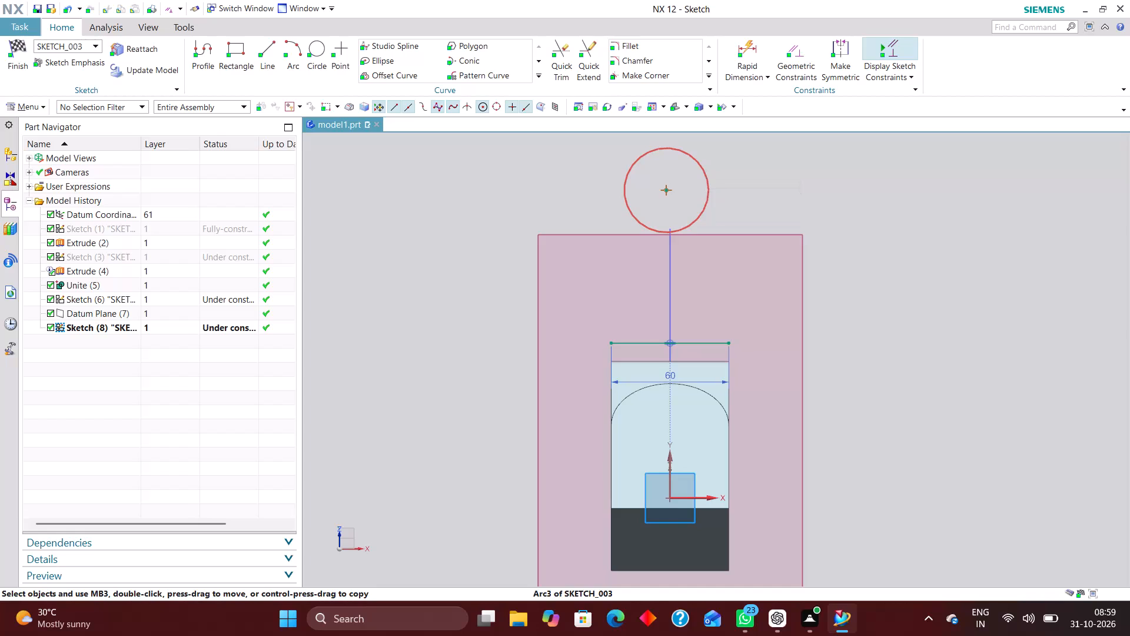
pyautogui.click(750, 49)
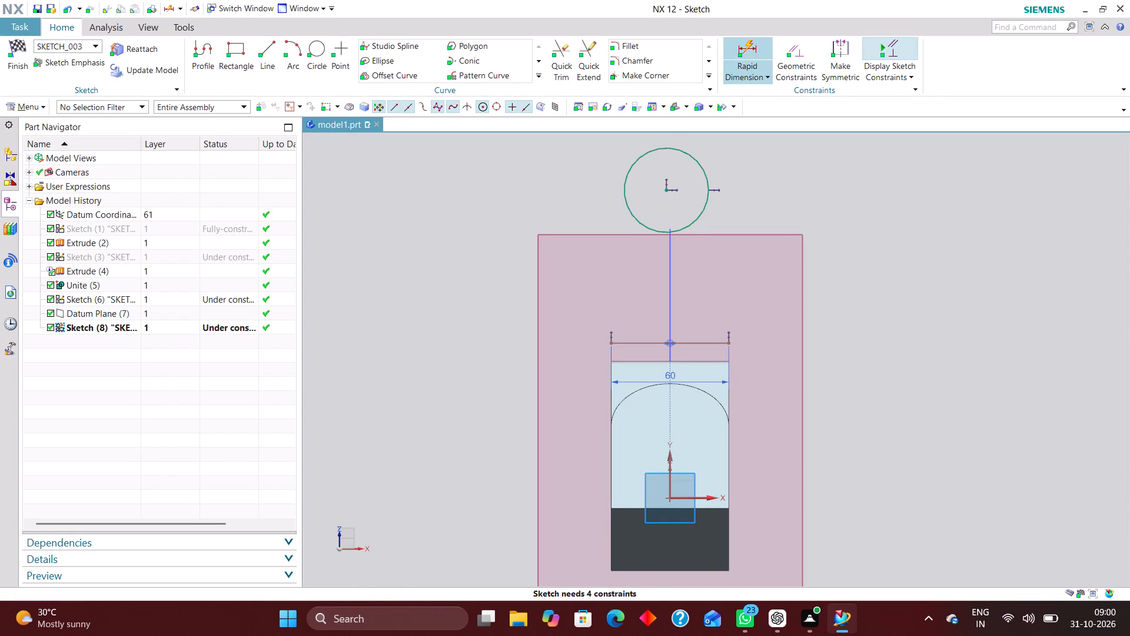
pyautogui.click(311, 299)
pyautogui.click(305, 422)
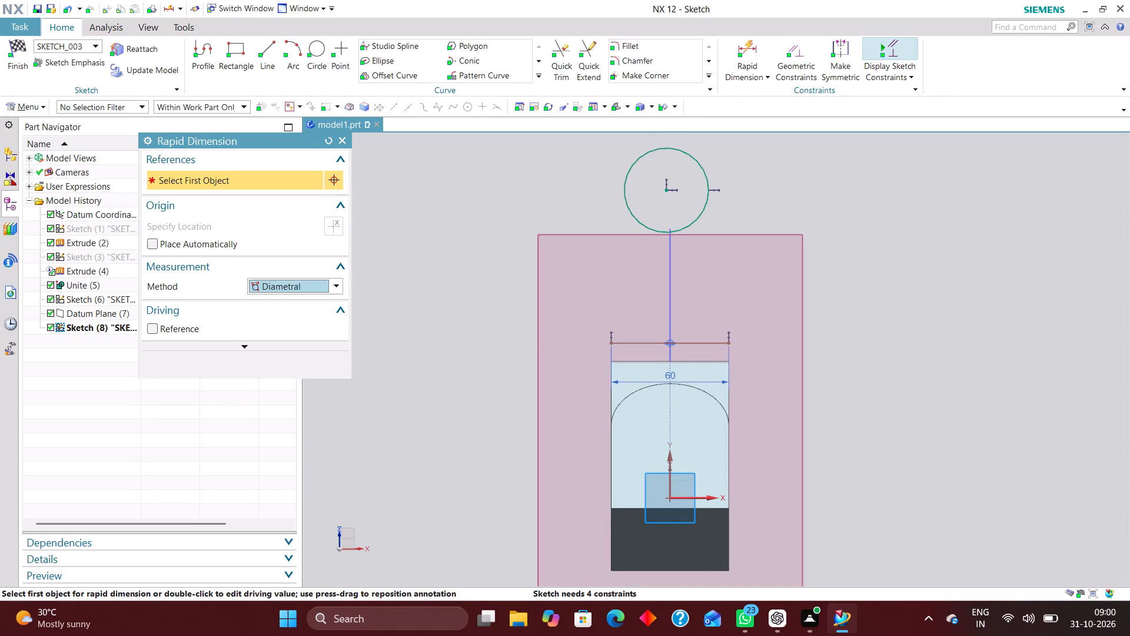
pyautogui.click(690, 161)
pyautogui.click(748, 187)
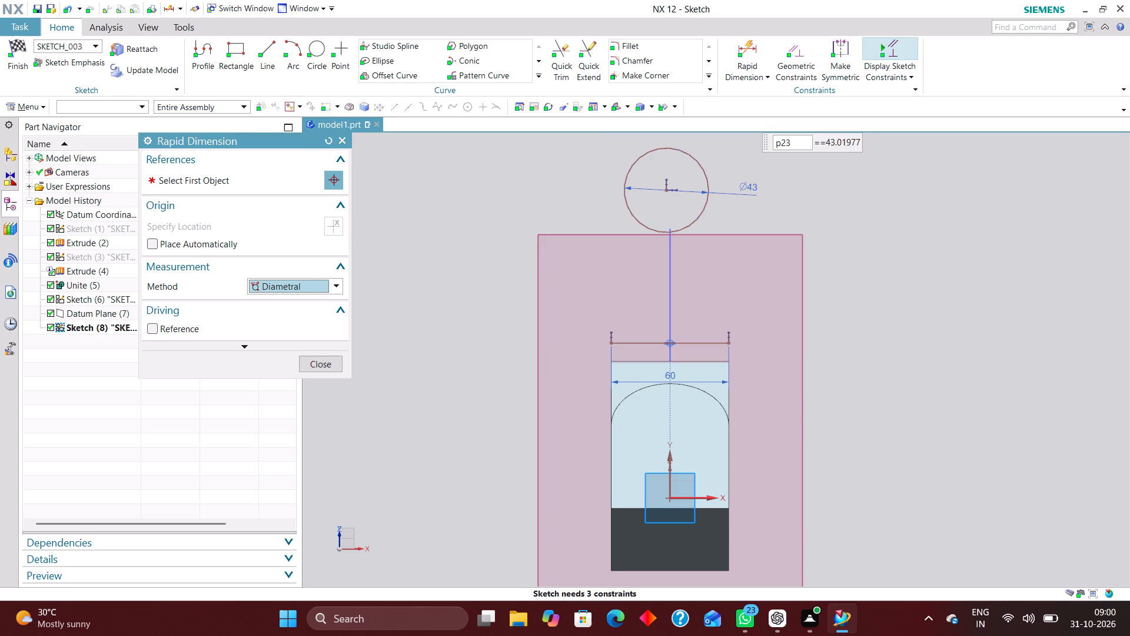
pyautogui.write('30')
pyautogui.press('Return')
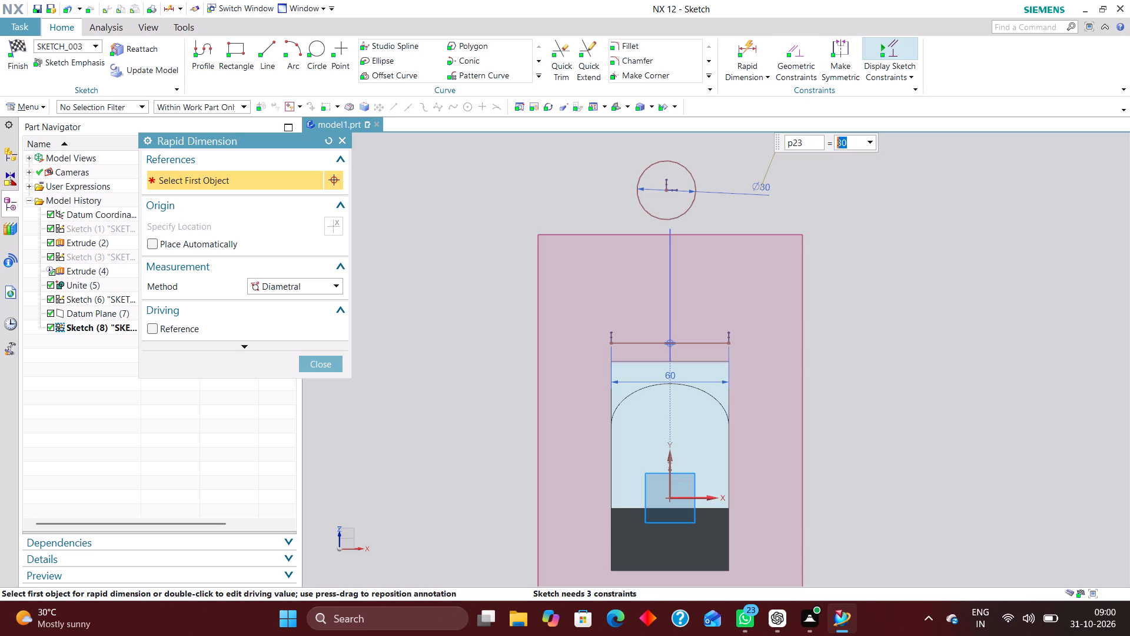
# Dimension the distance from the plate's end edge to the circle's centre with the Inferred method and set it to 38.
pyautogui.click(305, 286)
pyautogui.click(294, 301)
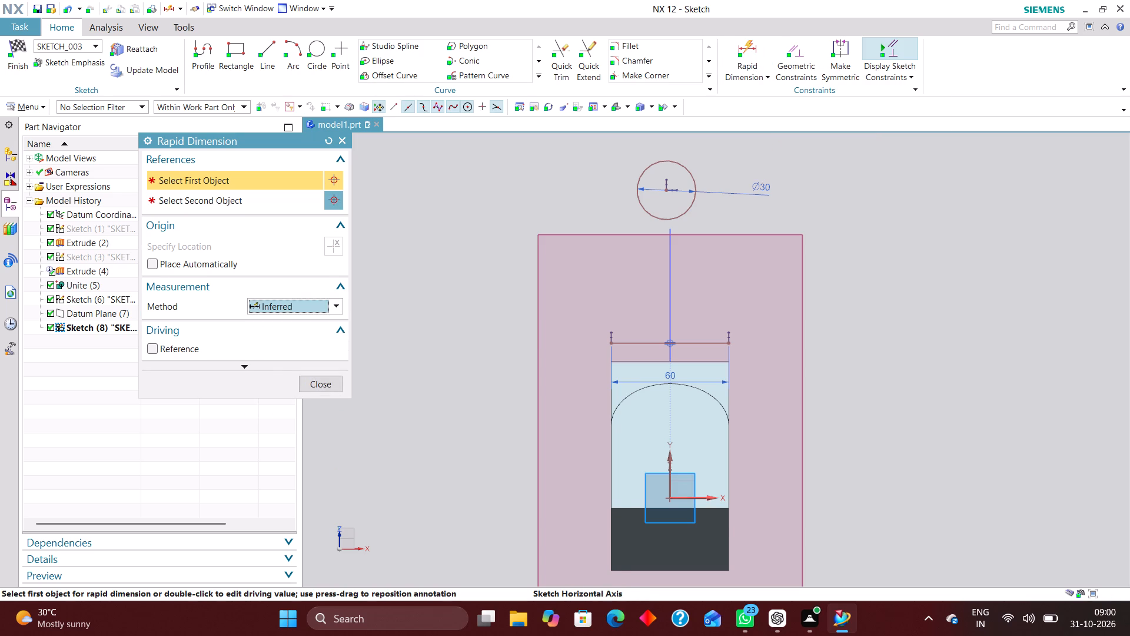
pyautogui.click(613, 363)
pyautogui.click(666, 191)
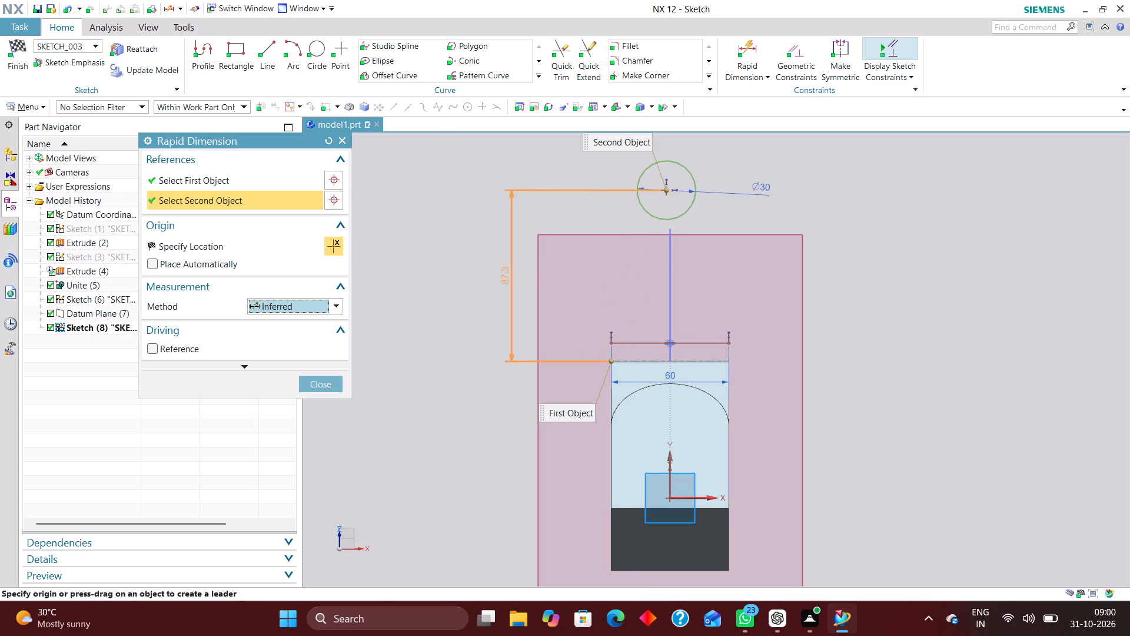
pyautogui.click(482, 280)
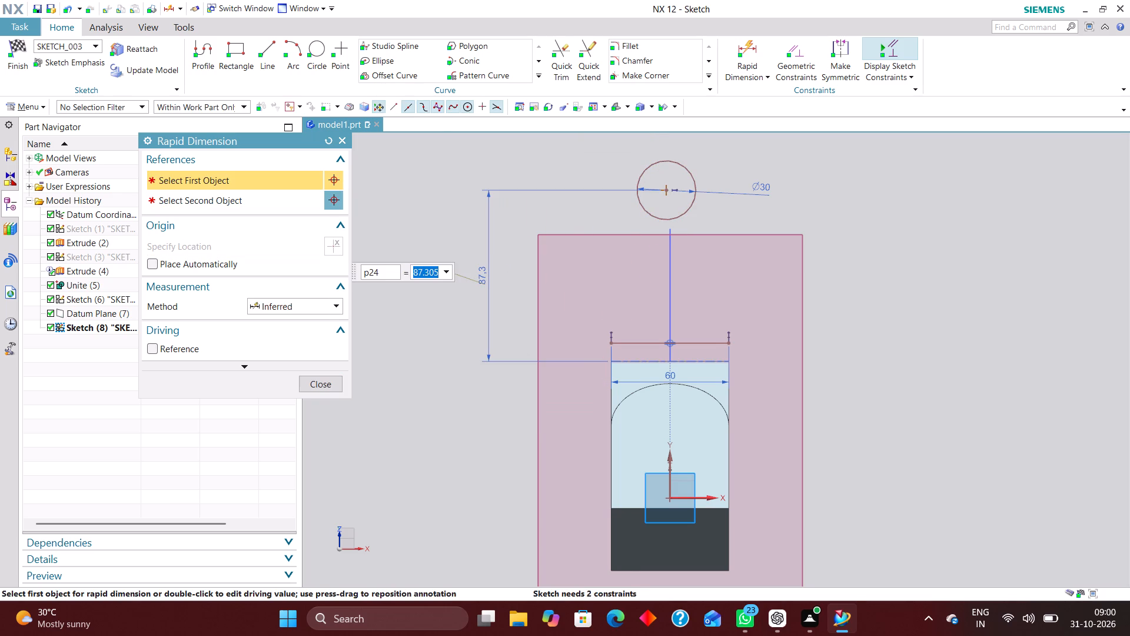
pyautogui.write('38')
pyautogui.press('Return')
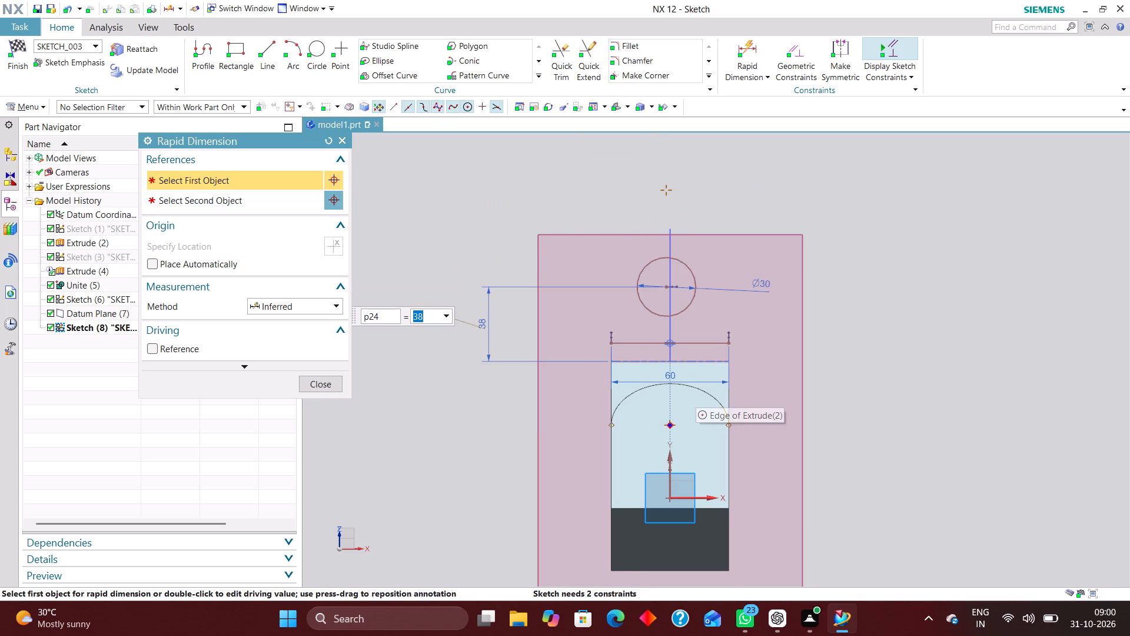
# Constrain the horizontal line's midpoint onto the plate's end edge with a Point on Curve constraint.
pyautogui.scroll(2, 694, 393)
pyautogui.scroll(-1, 662, 336)
pyautogui.scroll(1, 667, 426)
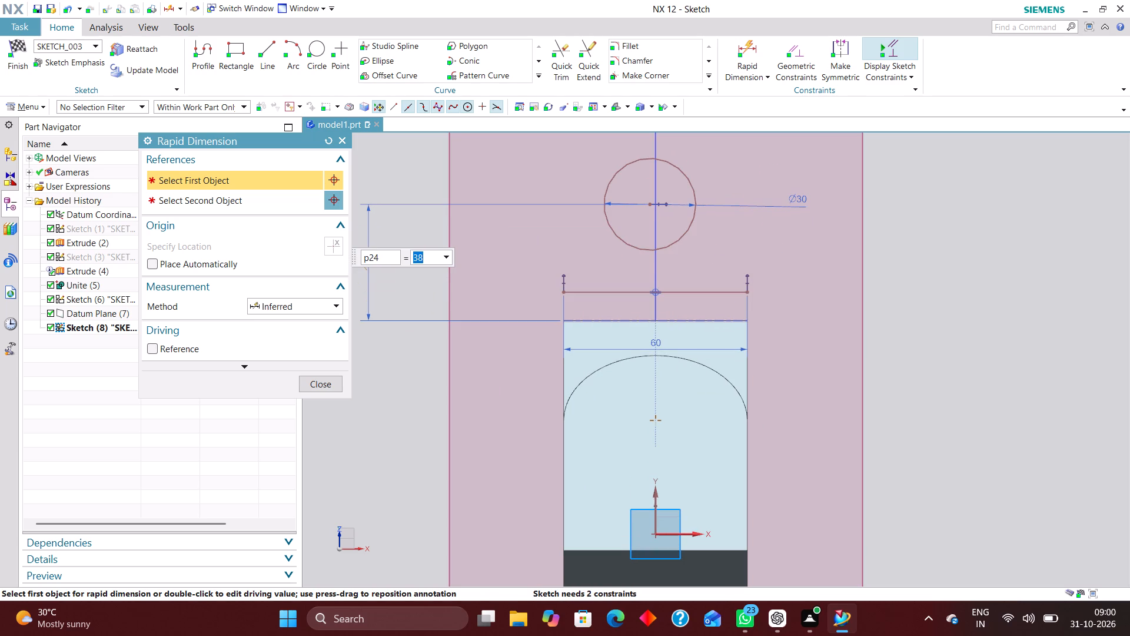
pyautogui.click(798, 52)
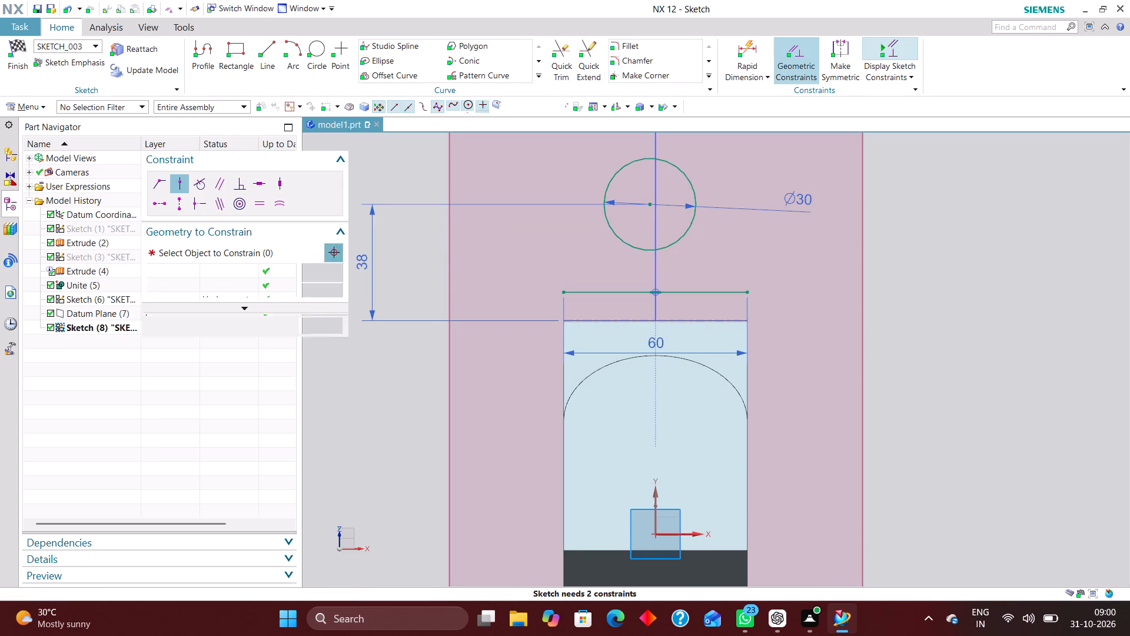
pyautogui.click(654, 292)
pyautogui.click(672, 319)
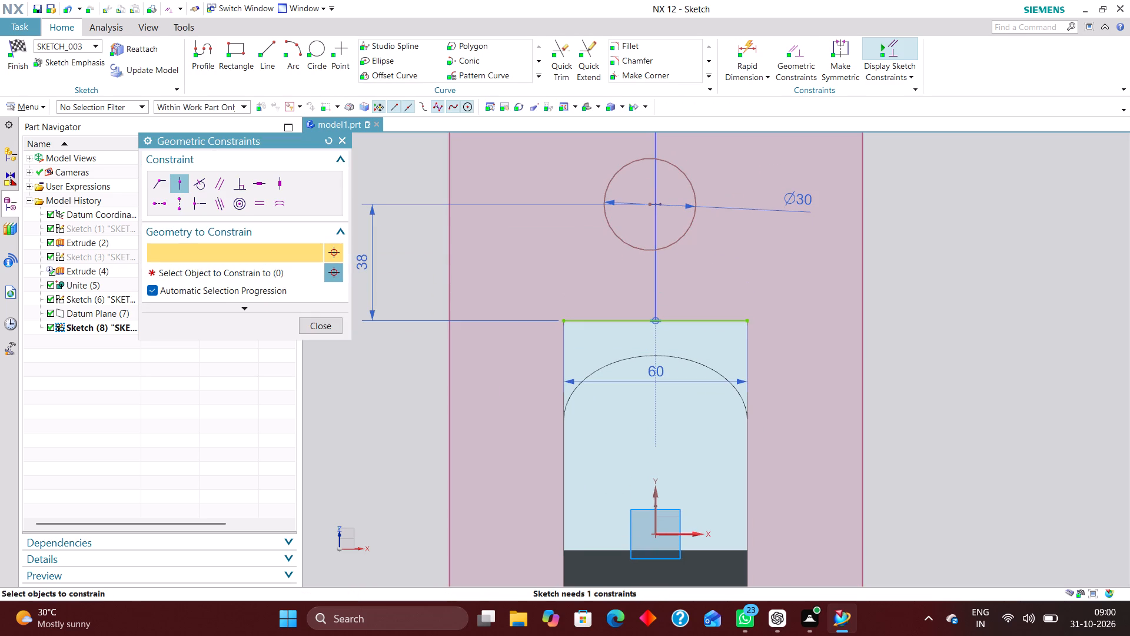
pyautogui.click(334, 326)
# Sketch two sloping lines from either side of the circle to the horizontal line's two ends, the second about 48 long.
pyautogui.click(267, 55)
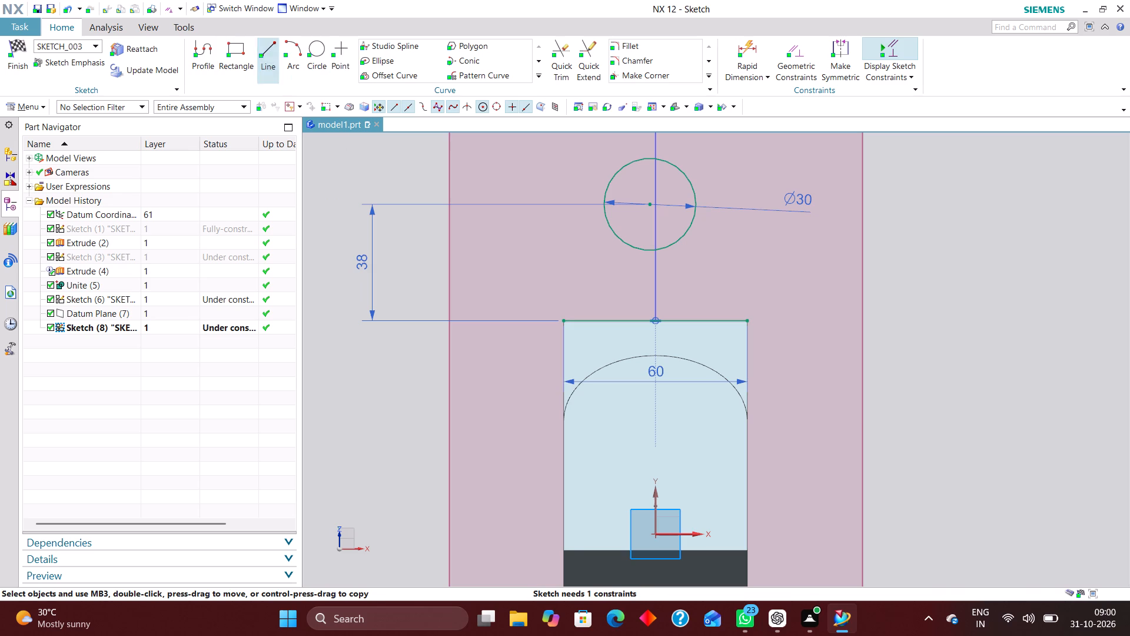
pyautogui.click(601, 171)
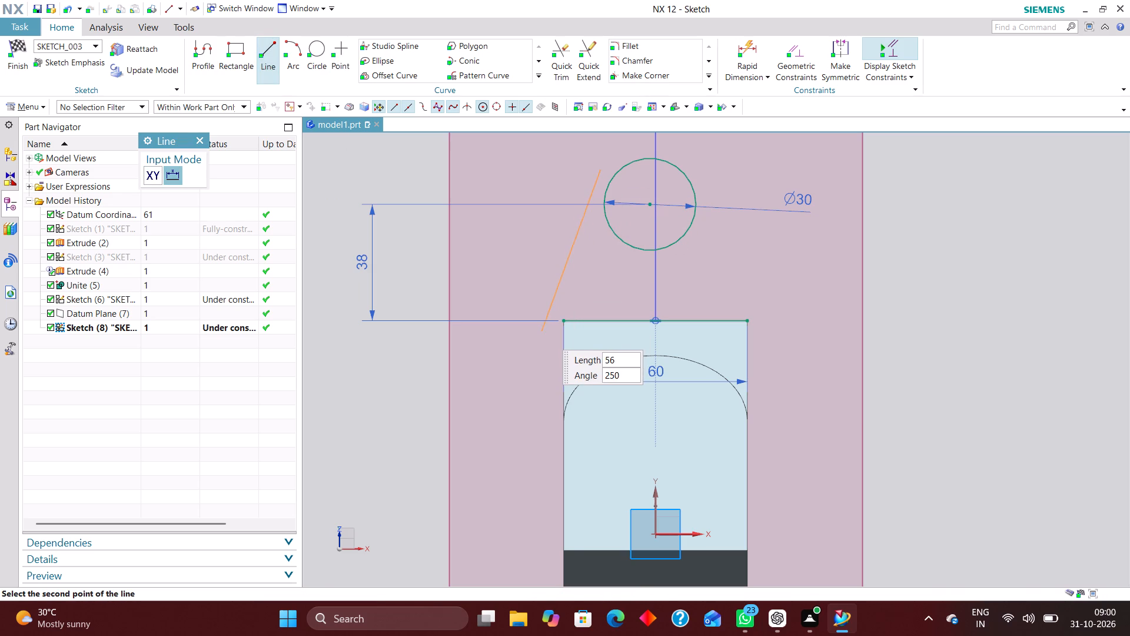
pyautogui.click(561, 318)
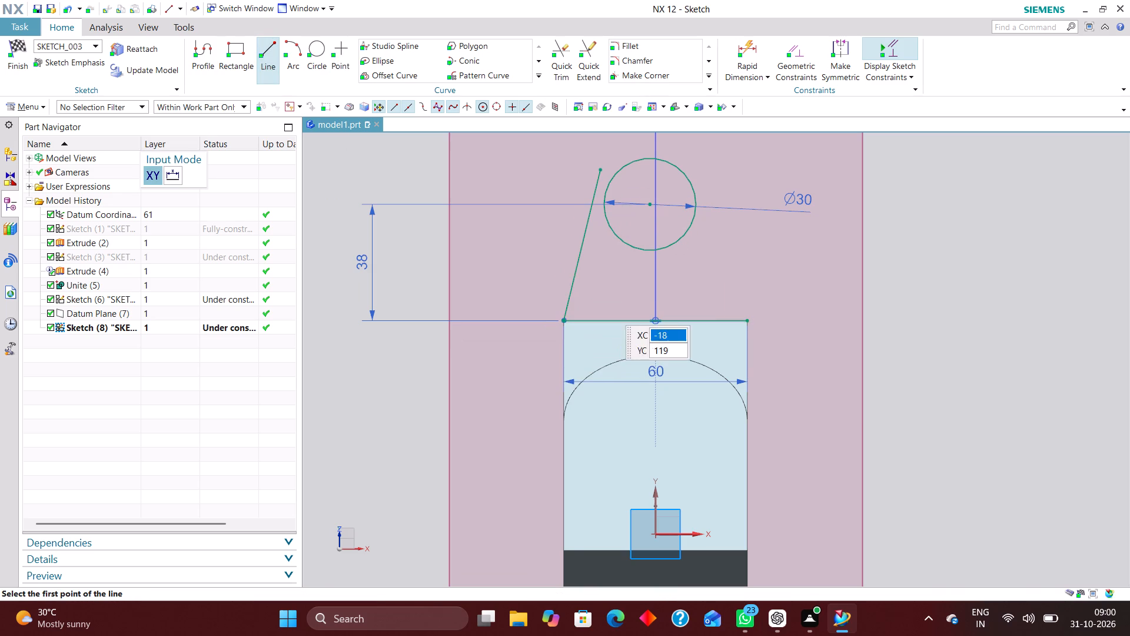
pyautogui.click(706, 180)
pyautogui.click(750, 319)
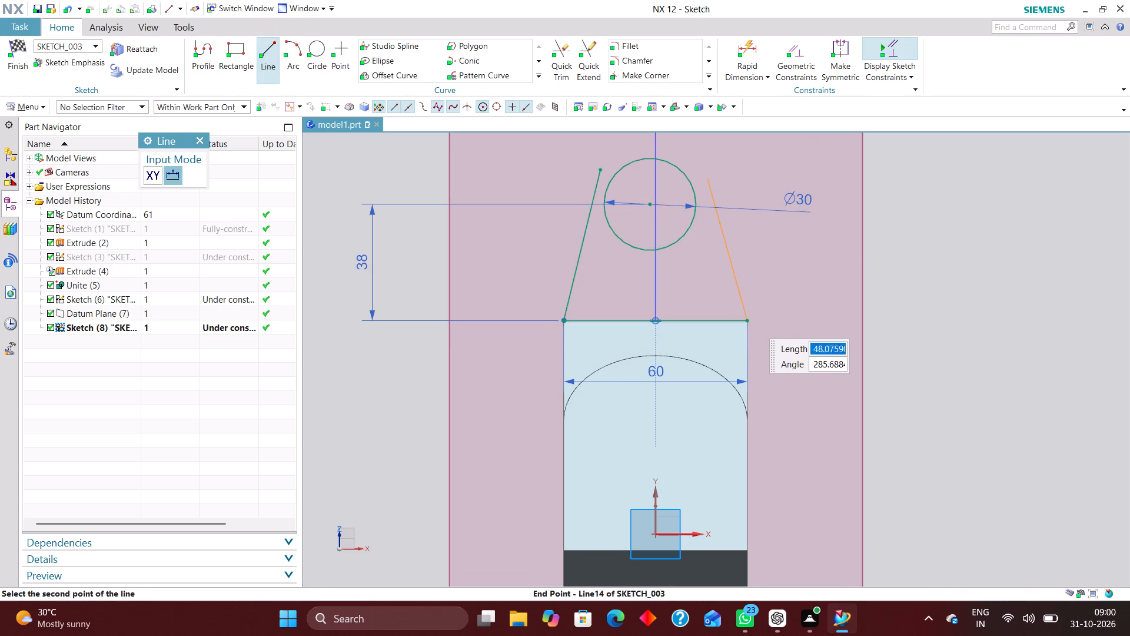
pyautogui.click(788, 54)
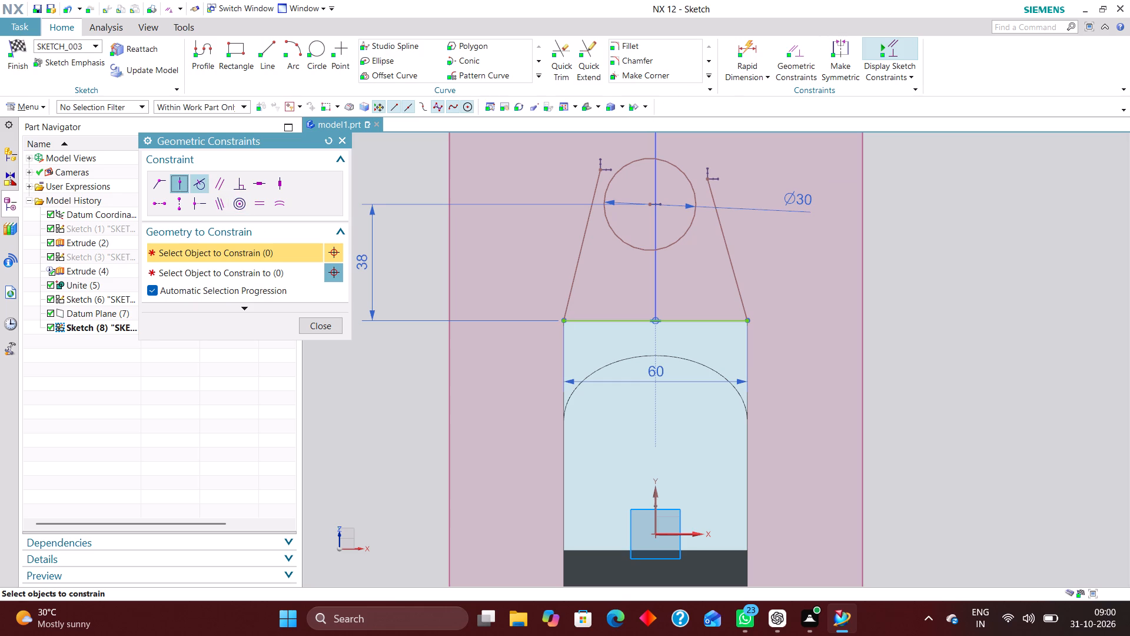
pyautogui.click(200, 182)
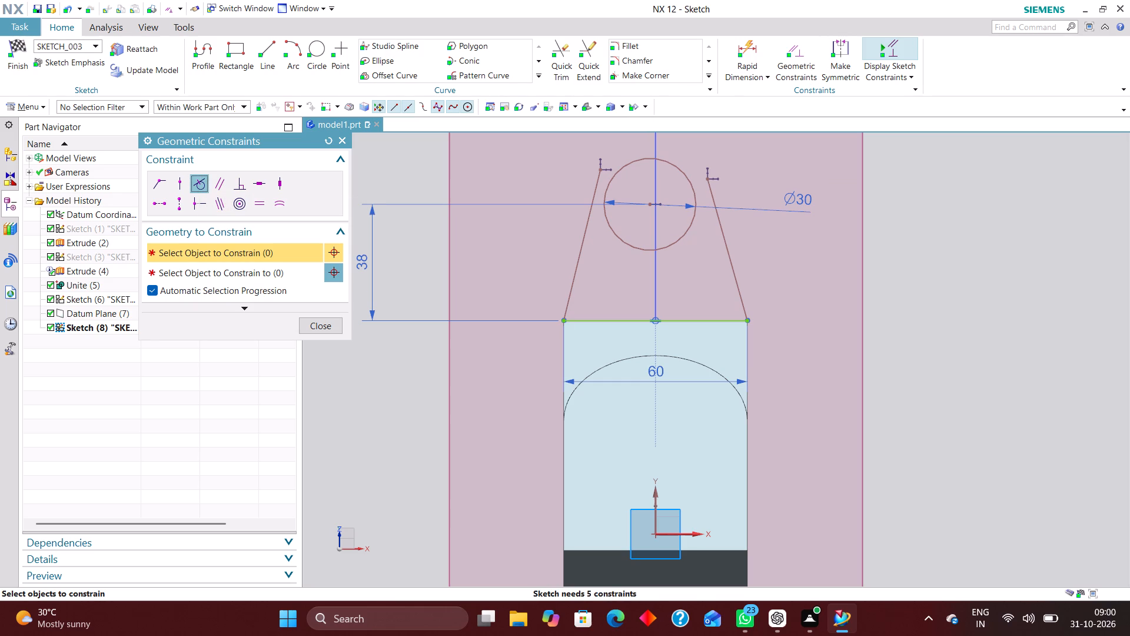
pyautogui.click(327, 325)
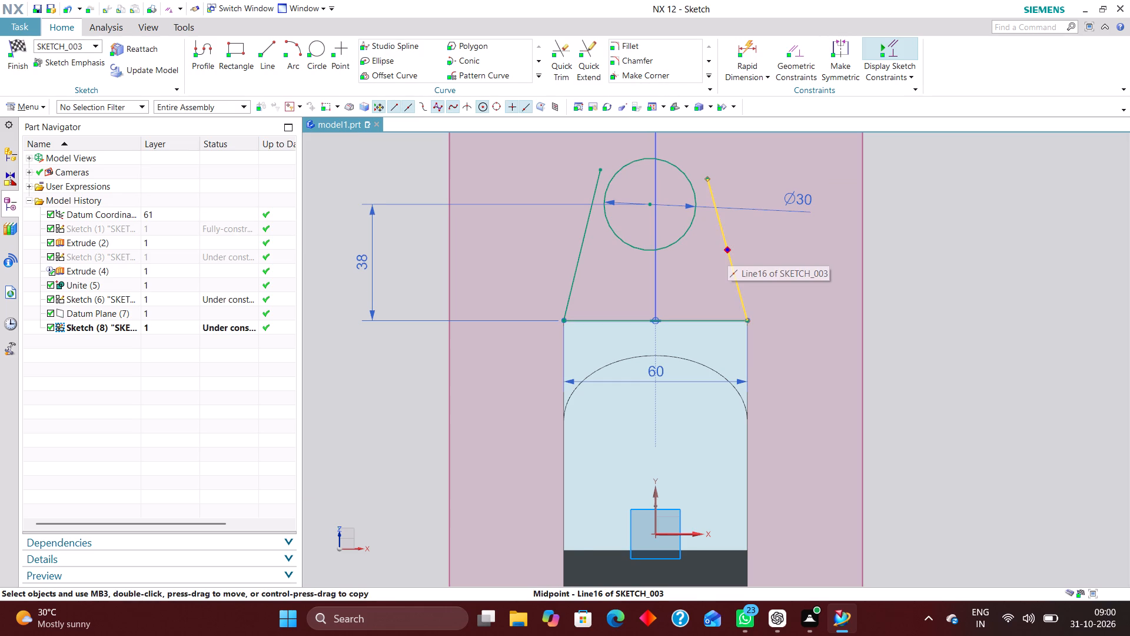
# Constrain the circle's centre onto the sketch's Y axis with a Point on Curve constraint.
pyautogui.scroll(-1, 552, 291)
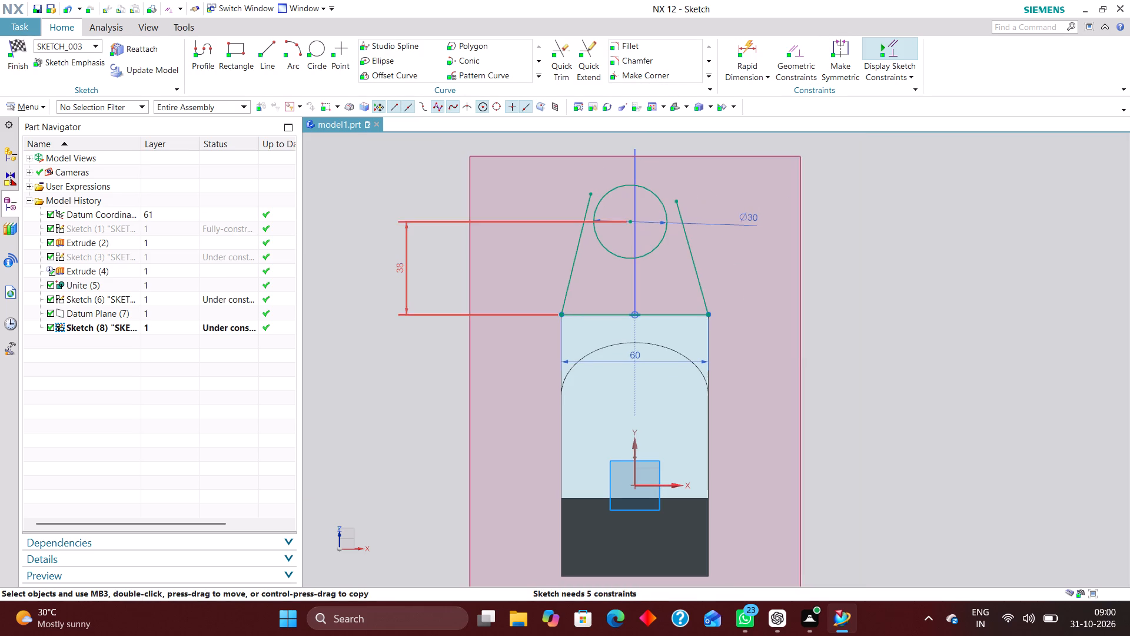
pyautogui.click(802, 54)
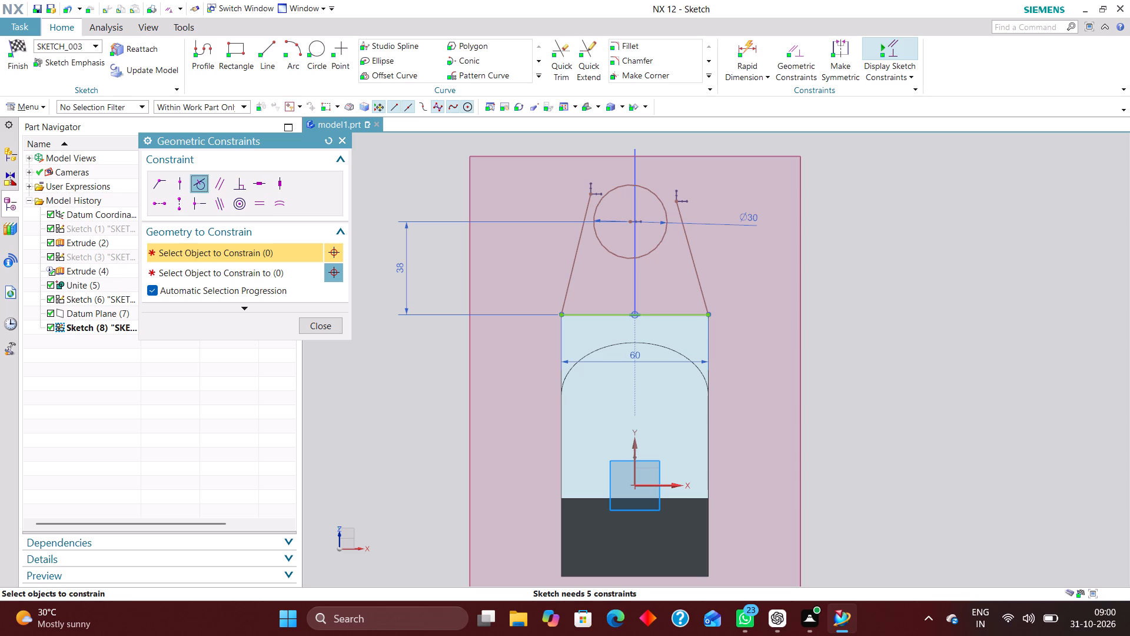
pyautogui.click(177, 177)
pyautogui.click(629, 224)
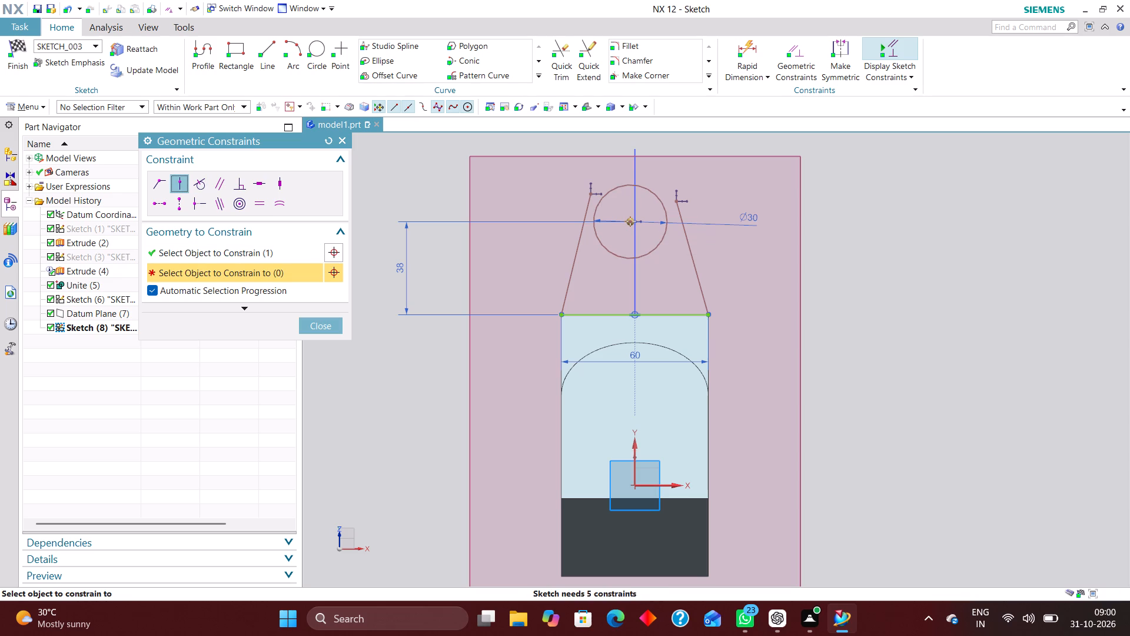
pyautogui.click(634, 450)
pyautogui.click(330, 323)
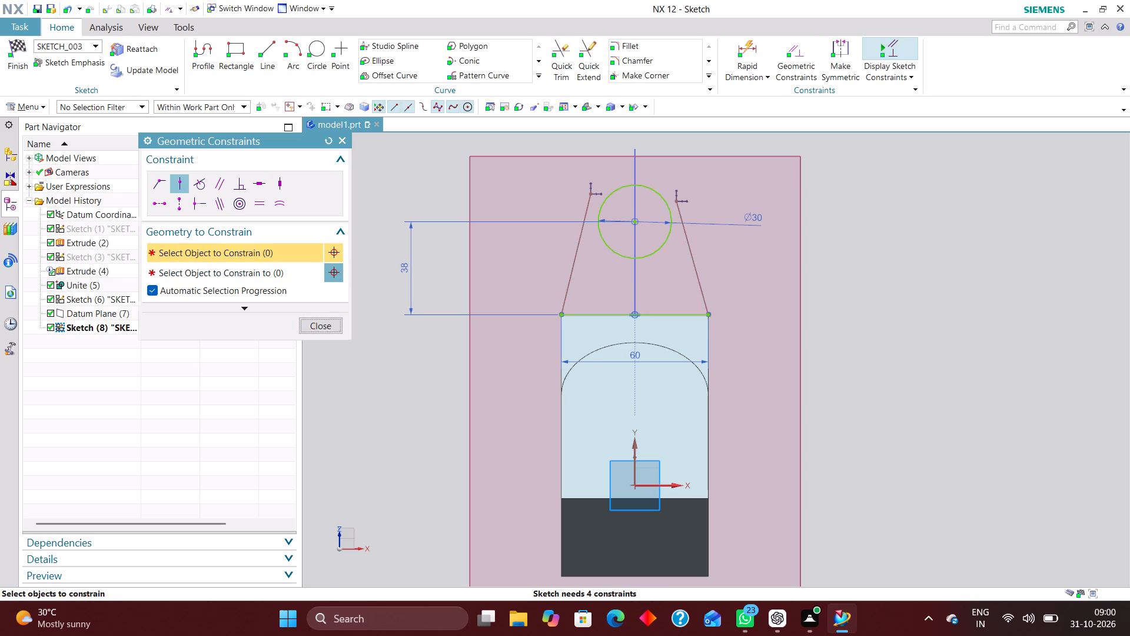
# Make both sloping lines tangent to the 30 diameter circle.
pyautogui.click(806, 45)
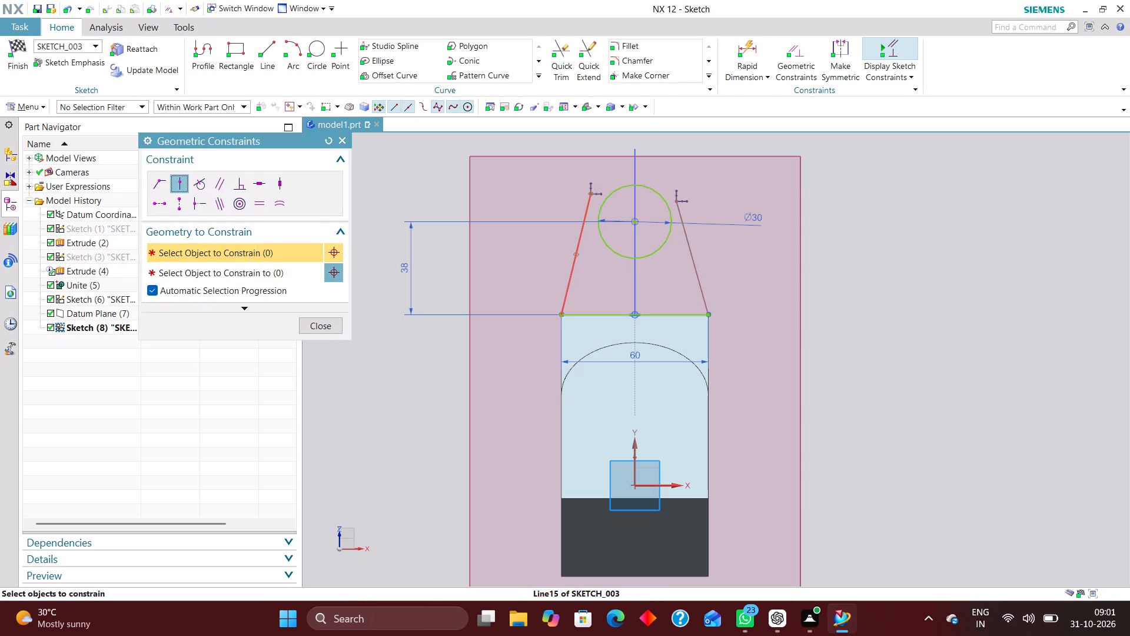
pyautogui.click(207, 185)
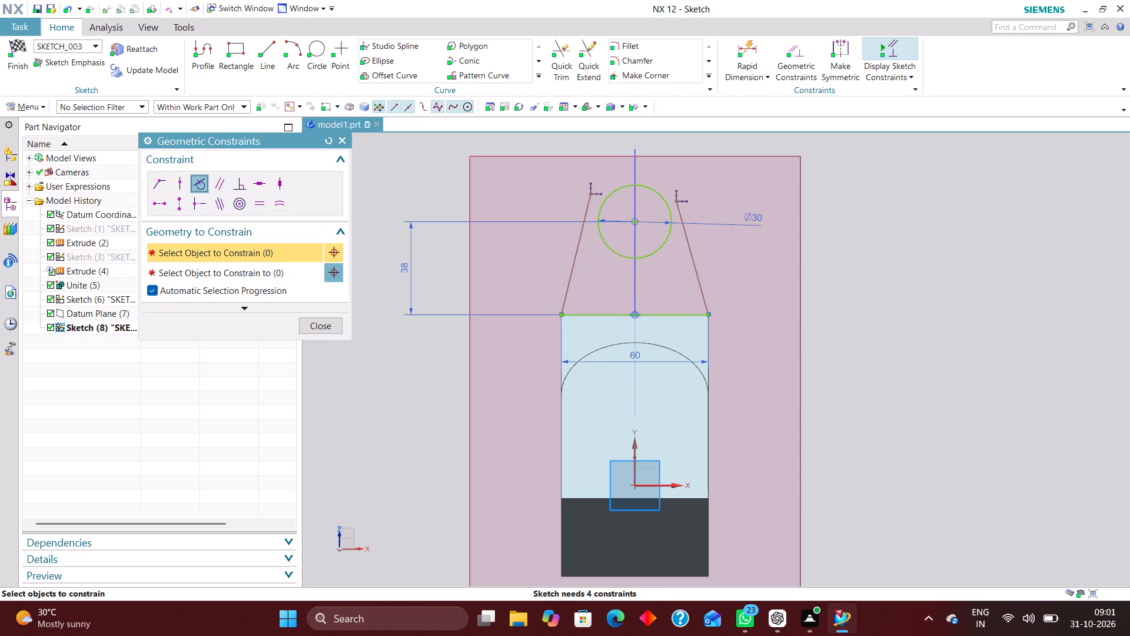
pyautogui.click(611, 250)
pyautogui.click(573, 256)
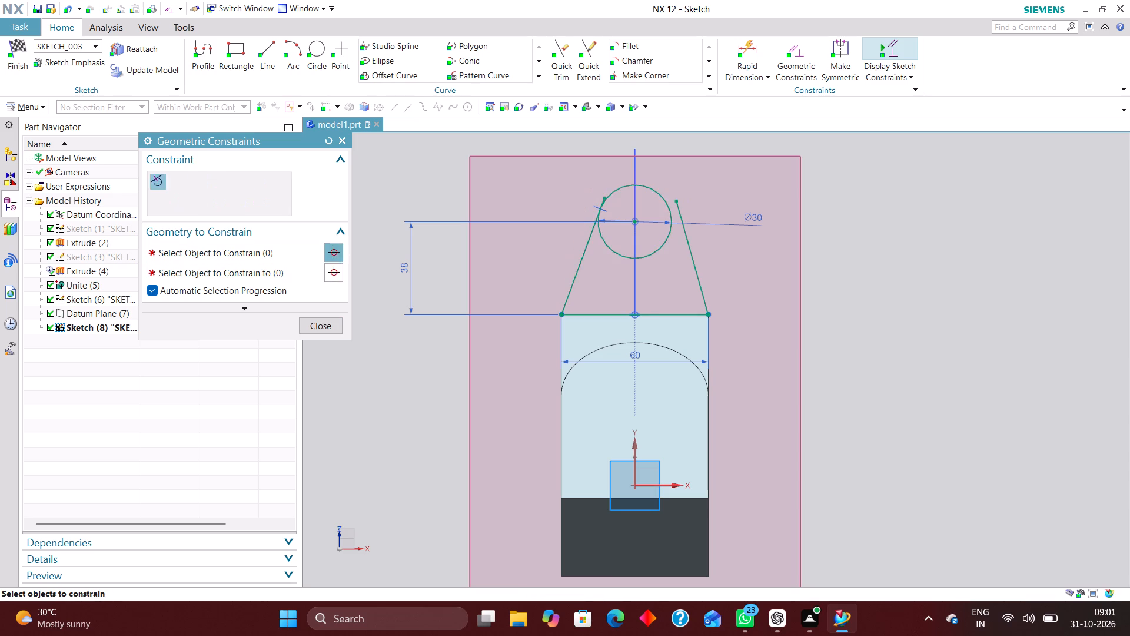
pyautogui.click(655, 253)
pyautogui.click(687, 256)
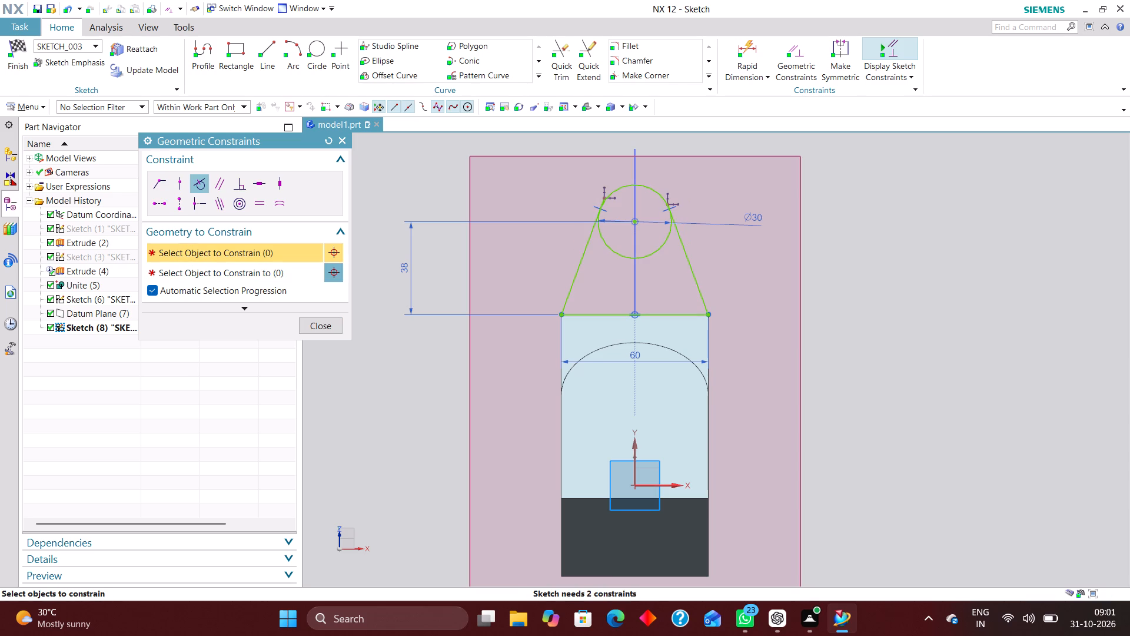
# Constrain the upper endpoints of both sloping lines onto the circle with Point on Curve constraints.
pyautogui.click(180, 183)
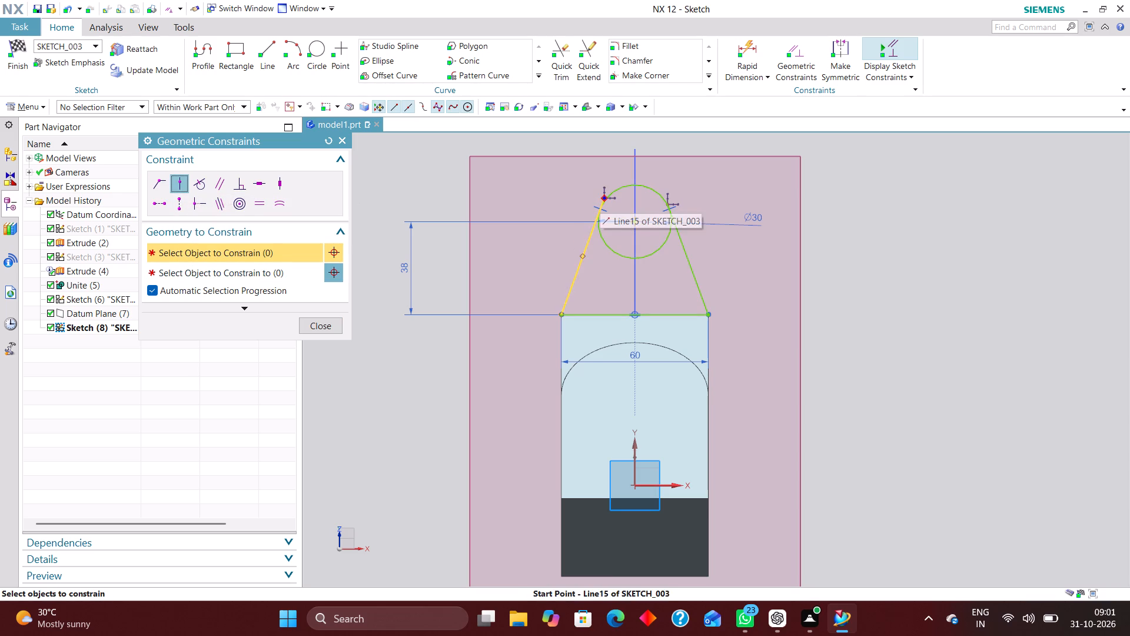
pyautogui.click(600, 198)
pyautogui.click(613, 192)
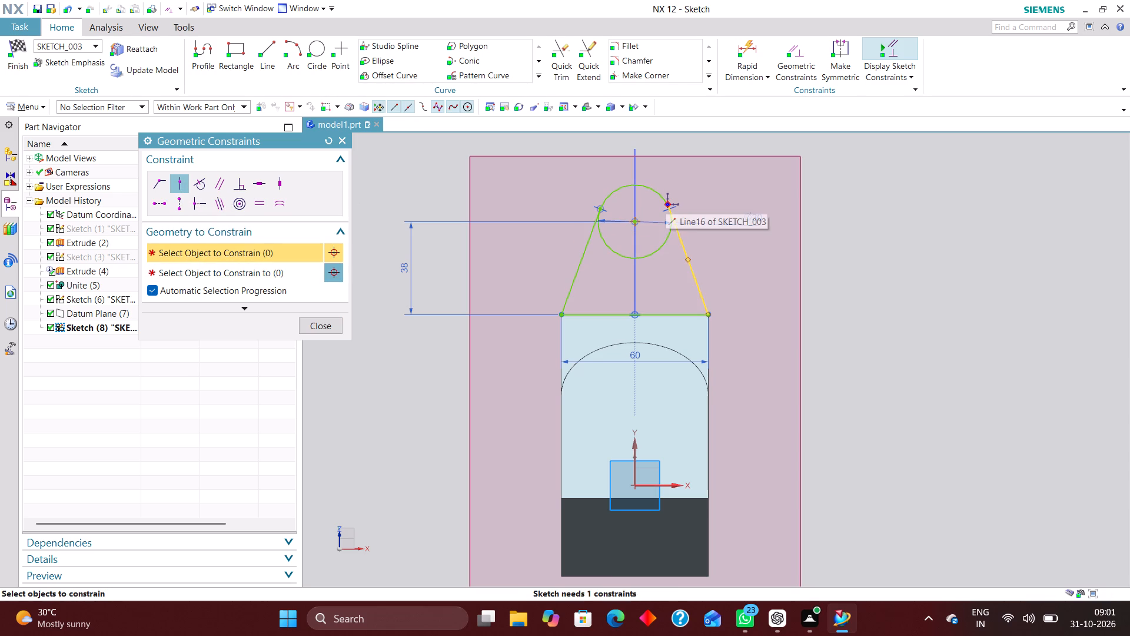
pyautogui.click(667, 201)
pyautogui.click(658, 194)
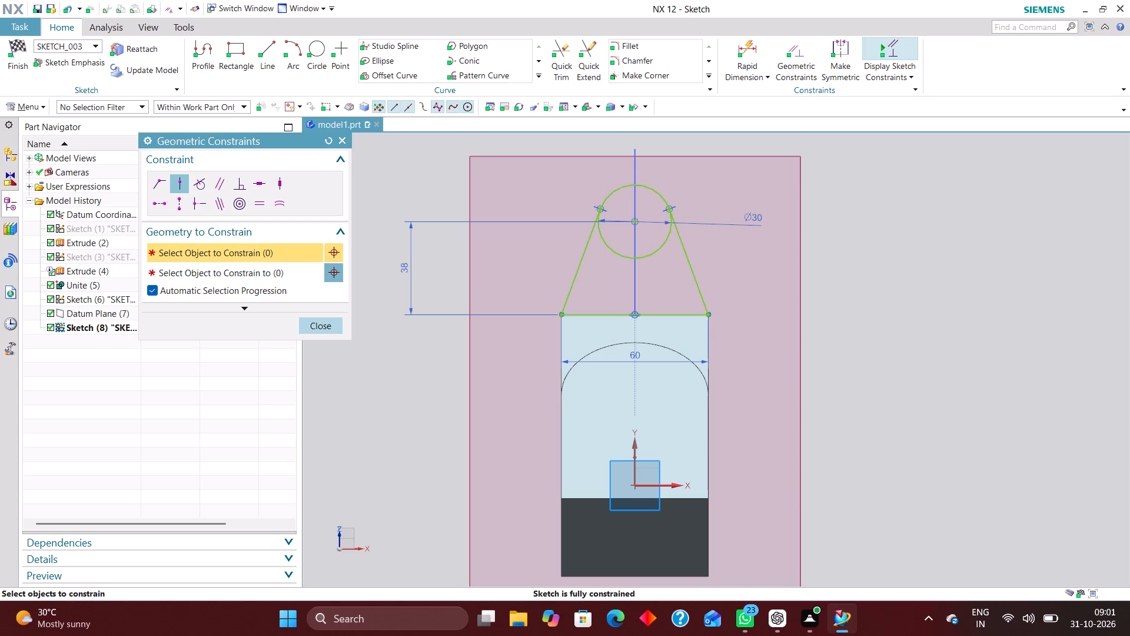
pyautogui.click(327, 326)
# Quick Trim the circle's lower arc between the two tangent lines, keeping the rounded top of the profile.
pyautogui.click(564, 44)
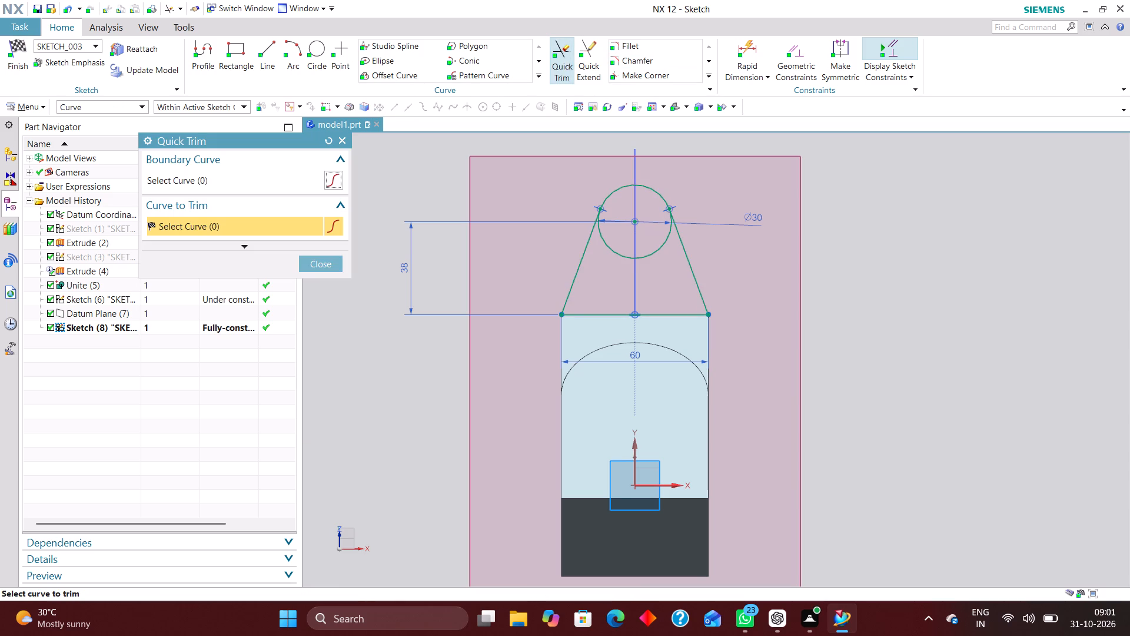
pyautogui.click(616, 254)
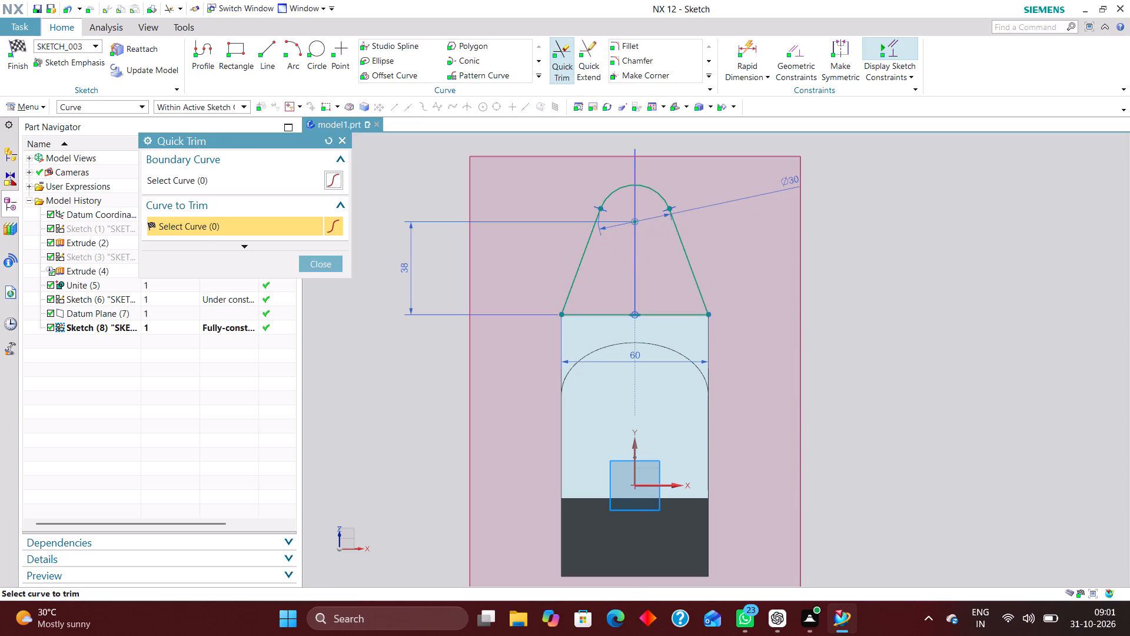
pyautogui.click(337, 263)
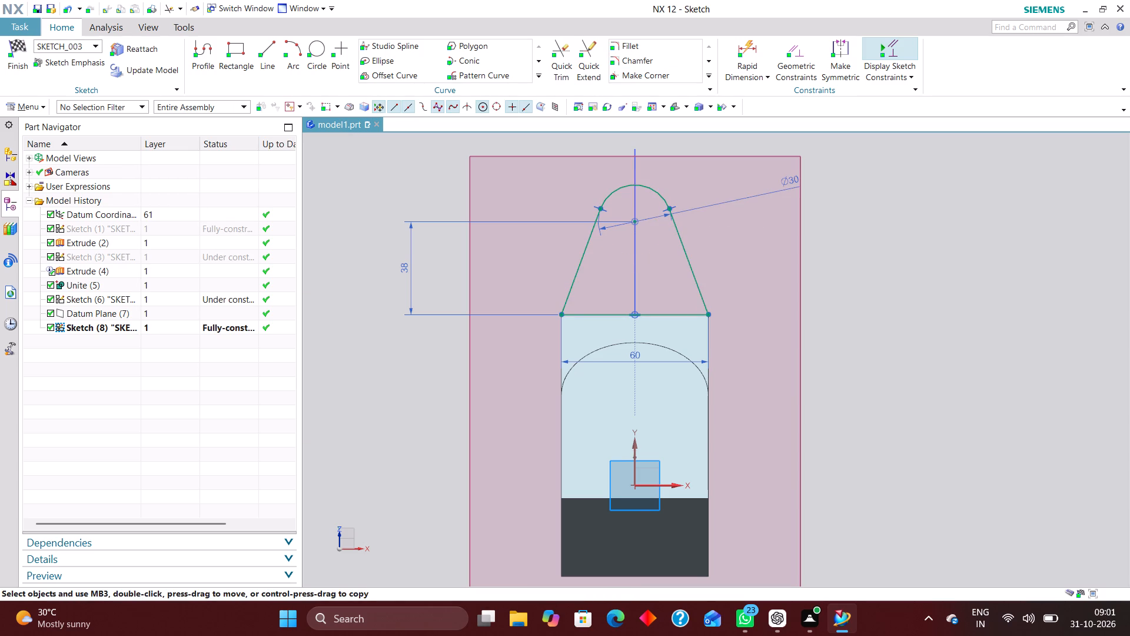
# Finish the tapered, round-topped profile sketch and return to modelling.
pyautogui.click(14, 44)
pyautogui.scroll(2, 830, 299)
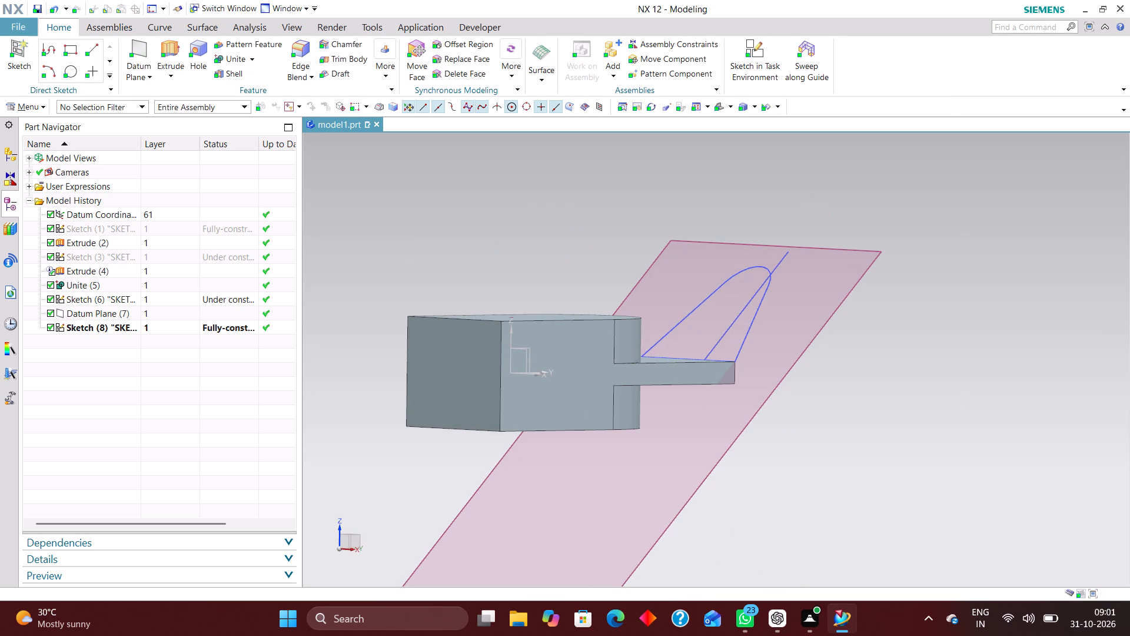
# Delete Sketch (6), the standalone construction line beside the inclined datum plane.
pyautogui.scroll(2, 782, 336)
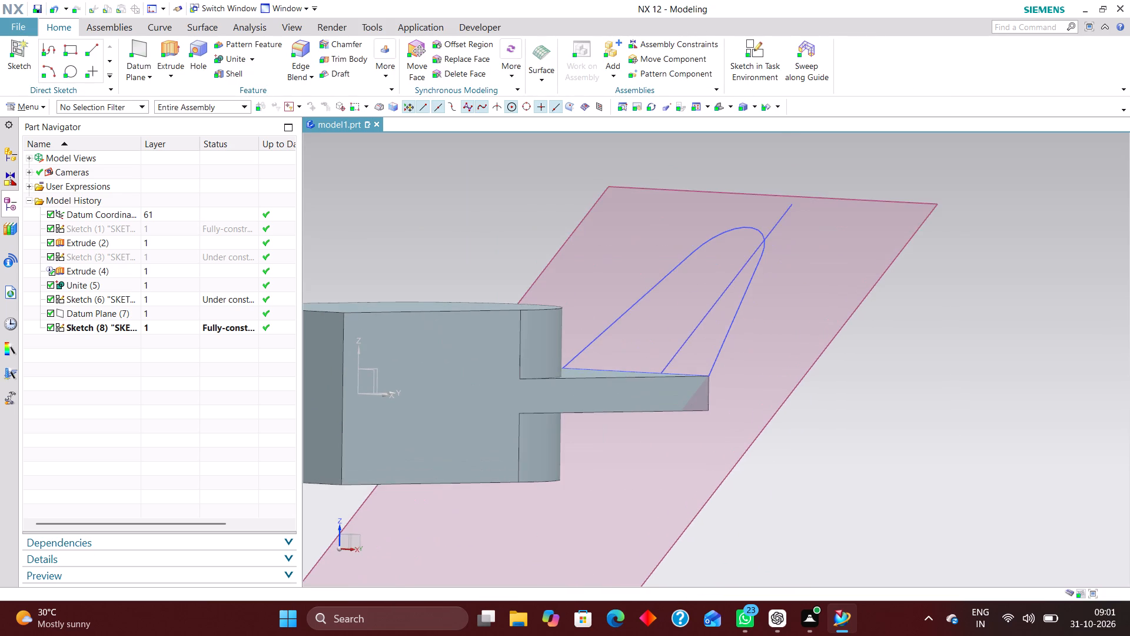
pyautogui.scroll(-3, 789, 326)
pyautogui.click(183, 295)
pyautogui.rightClick(183, 295)
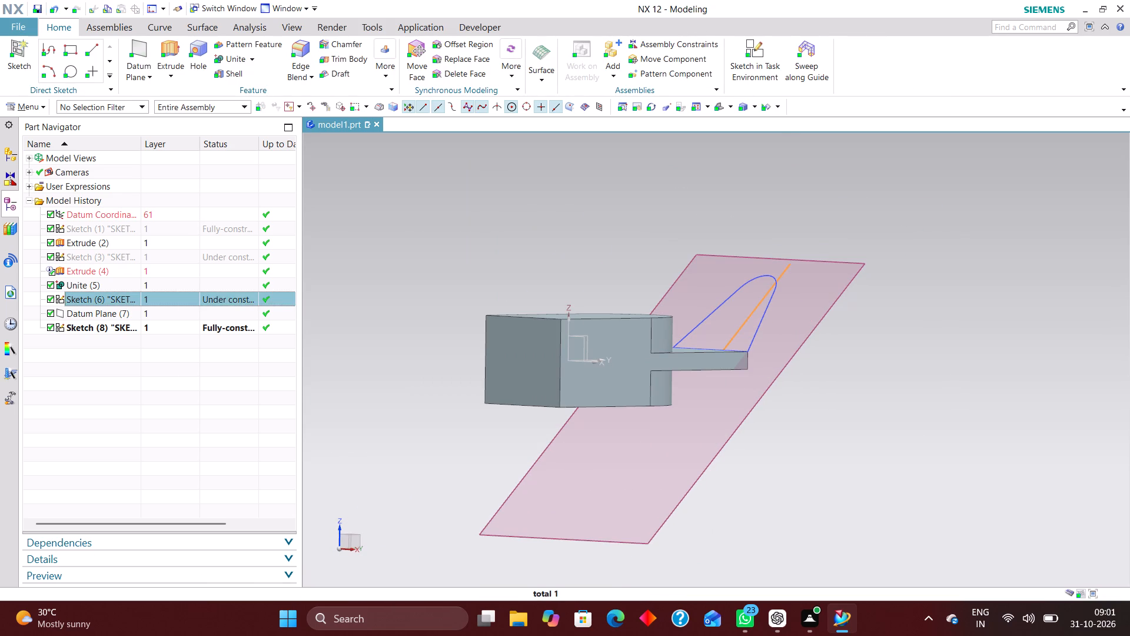
pyautogui.click(305, 187)
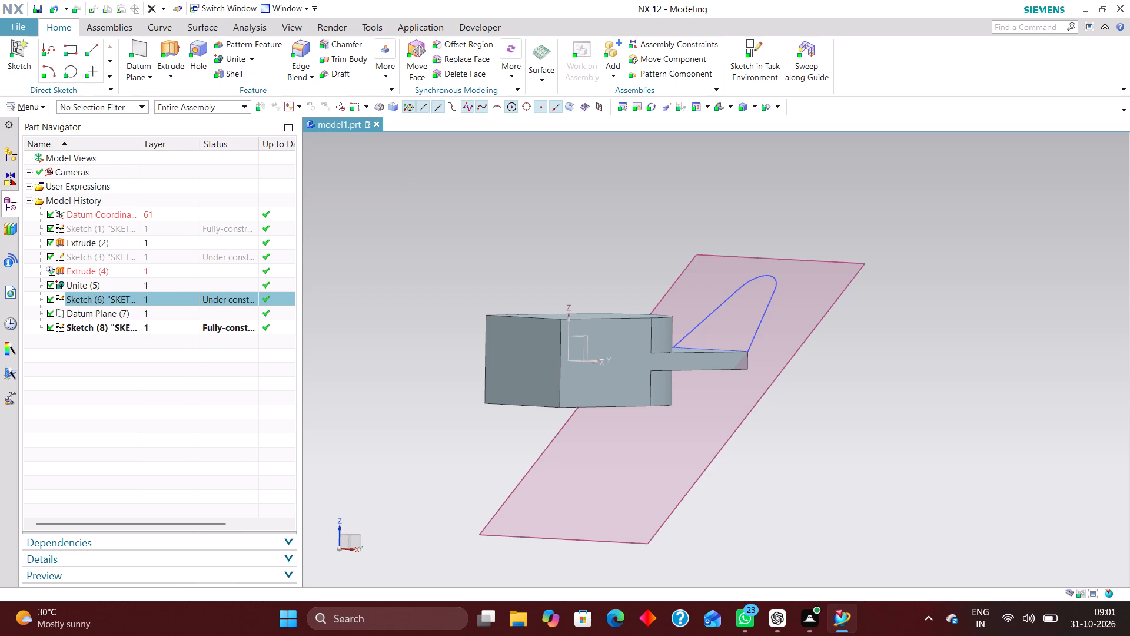
# Extrude the tapered, round-topped profile 9 mm on the side of the inclined plane facing away from the block, keeping it a separate body.
pyautogui.moveTo(830, 366); pyautogui.dragTo(799, 373, button='middle')
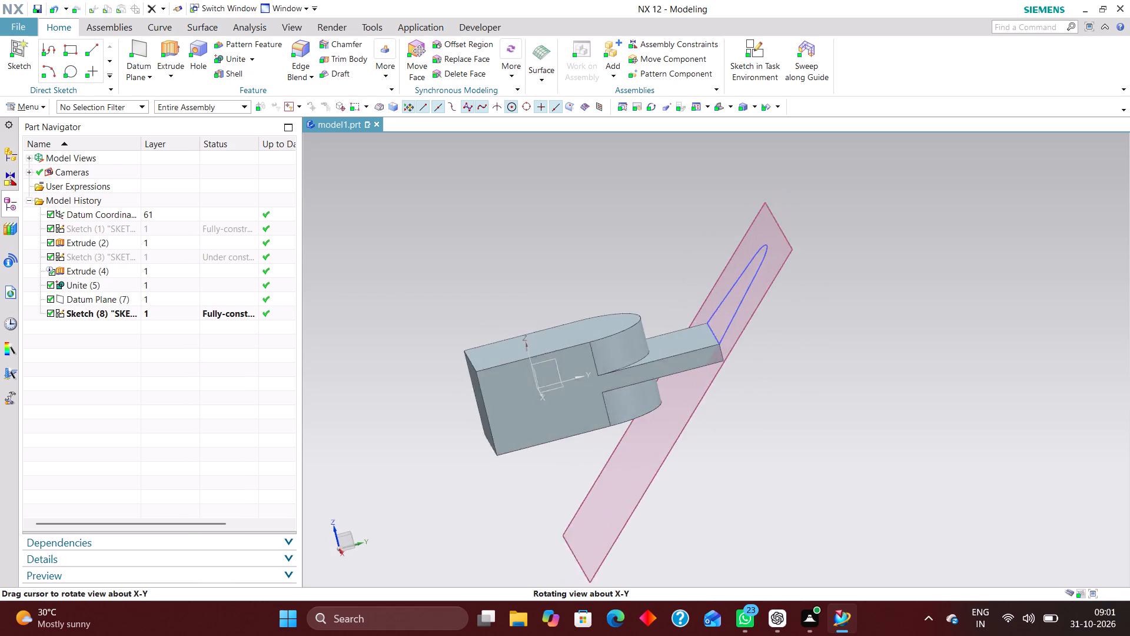
pyautogui.moveTo(799, 373); pyautogui.dragTo(807, 377, button='middle')
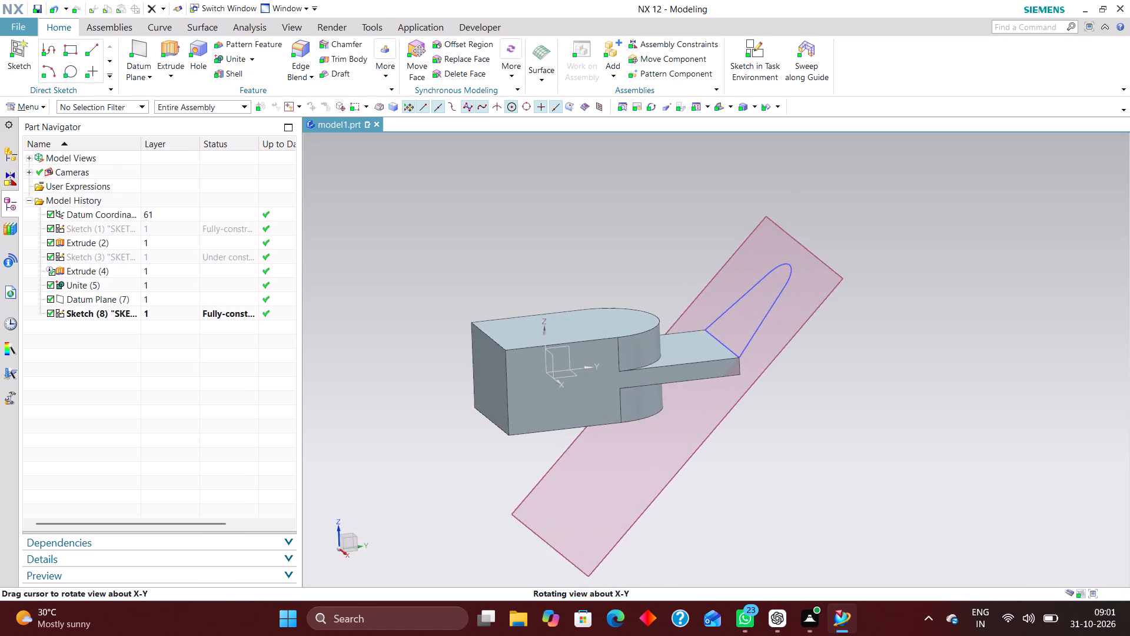
pyautogui.moveTo(807, 377); pyautogui.dragTo(804, 377, button='middle')
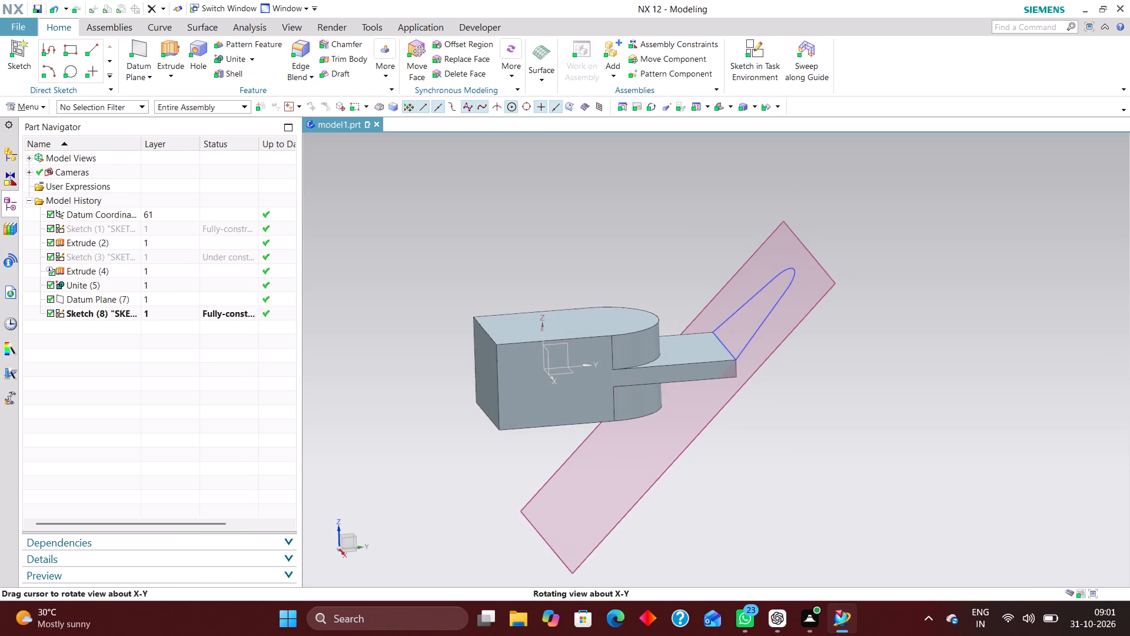
pyautogui.moveTo(804, 377); pyautogui.dragTo(803, 377, button='middle')
pyautogui.scroll(1, 819, 321)
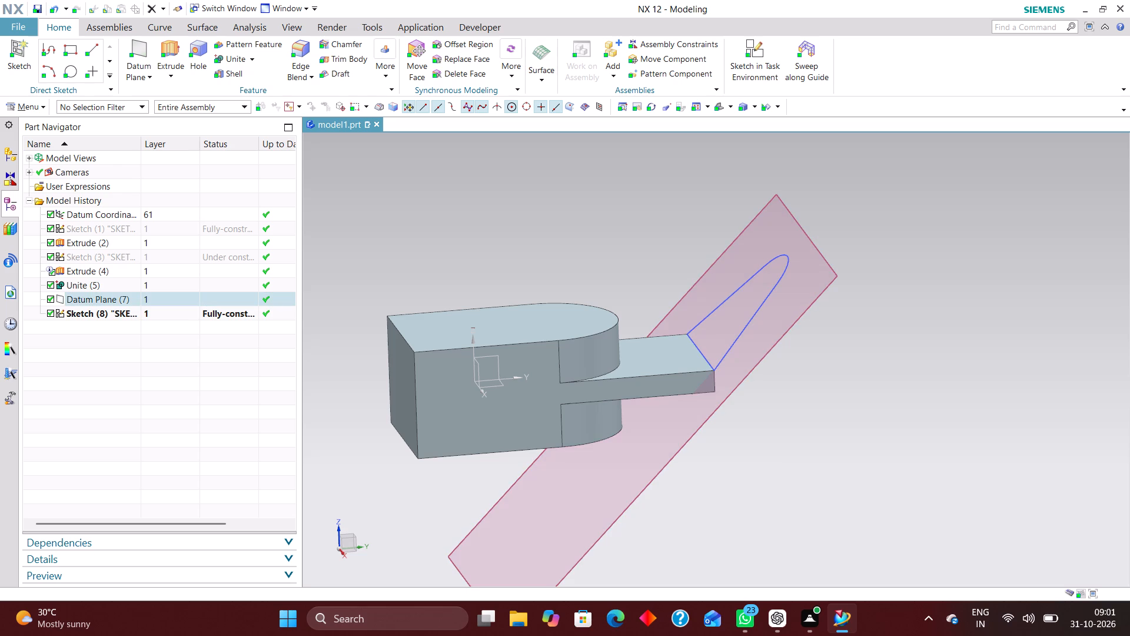
pyautogui.click(176, 42)
pyautogui.click(737, 336)
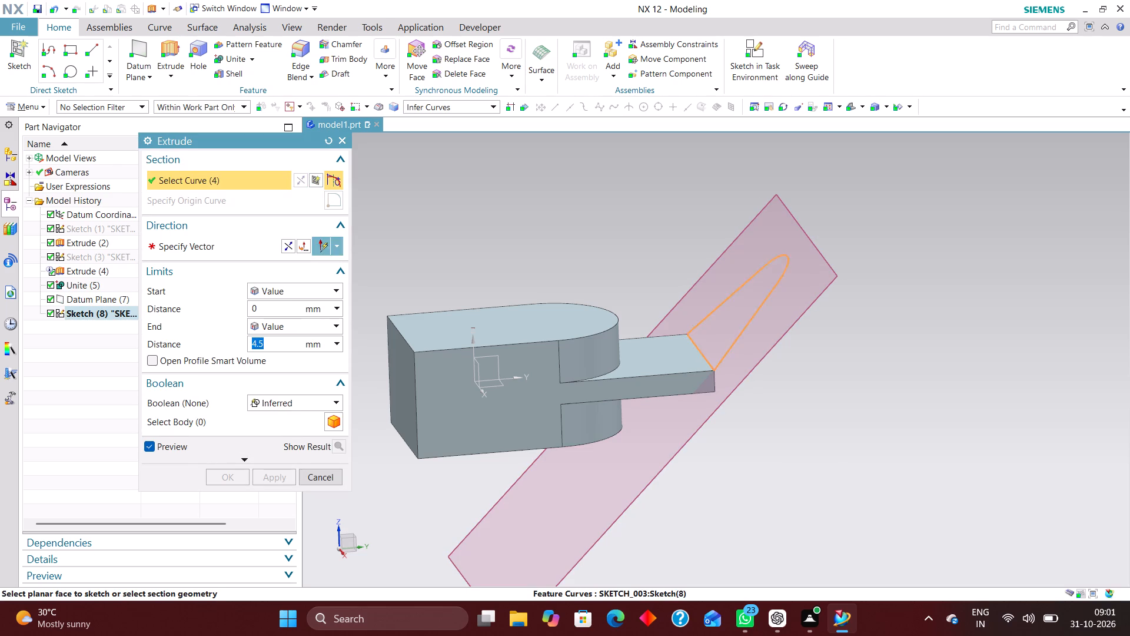
pyautogui.click(291, 244)
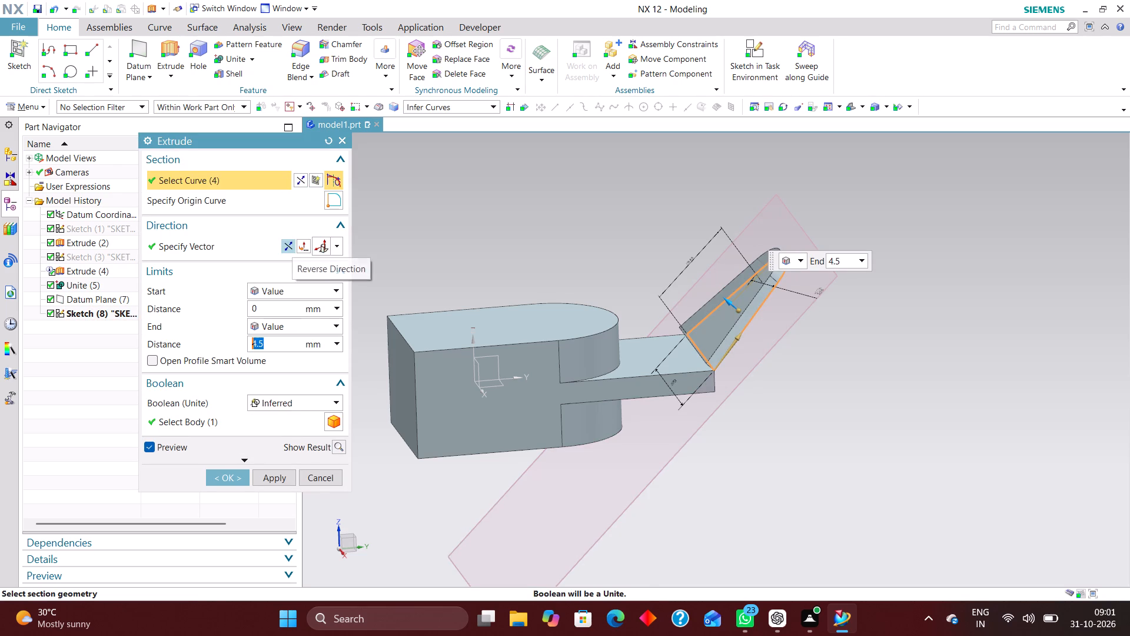
pyautogui.scroll(3, 747, 420)
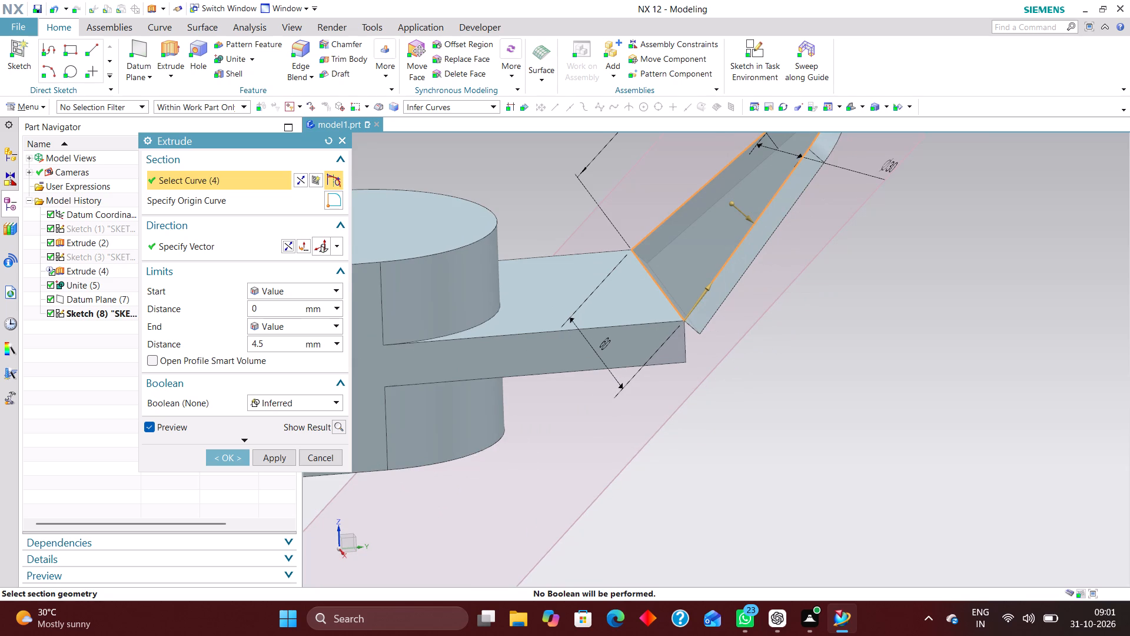
pyautogui.scroll(-2, 726, 426)
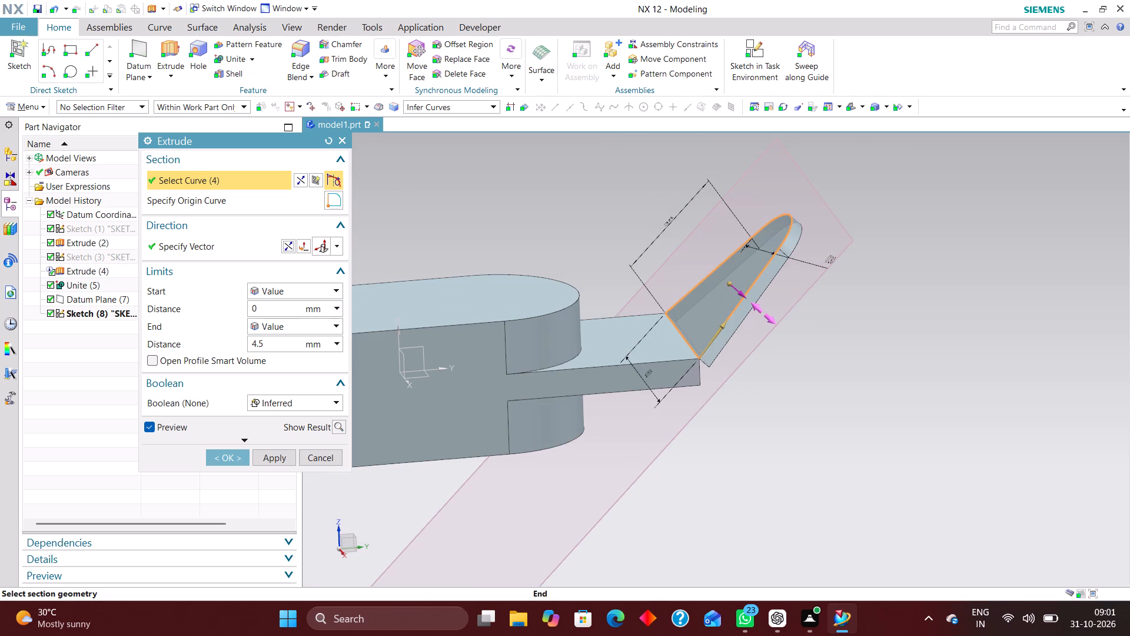
pyautogui.moveTo(746, 299); pyautogui.dragTo(755, 304)
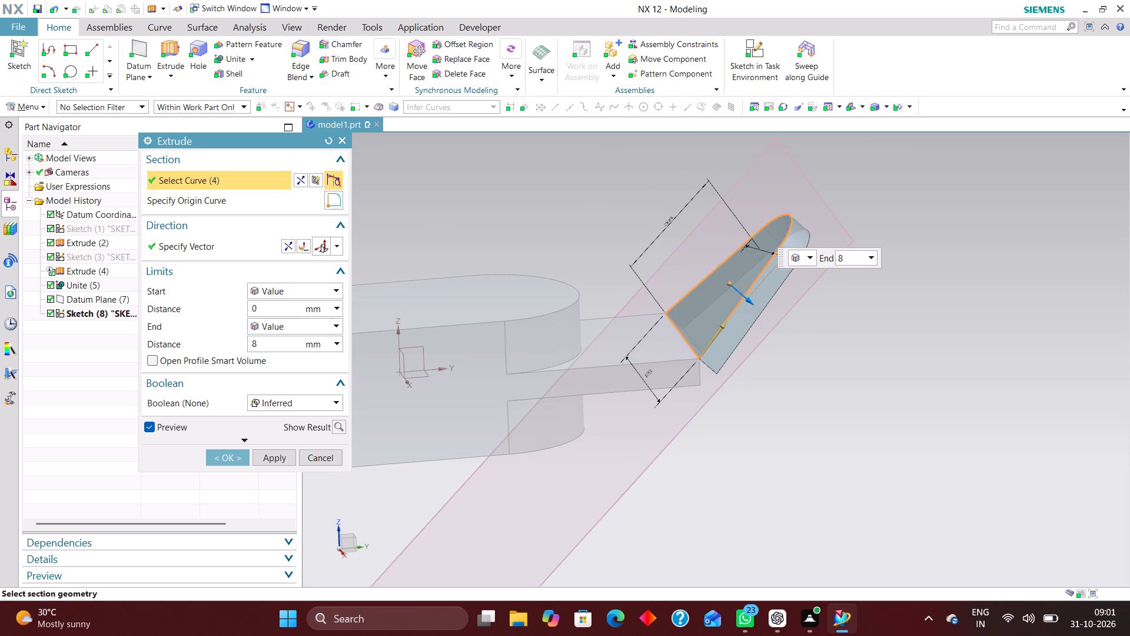
pyautogui.moveTo(755, 304); pyautogui.dragTo(759, 309)
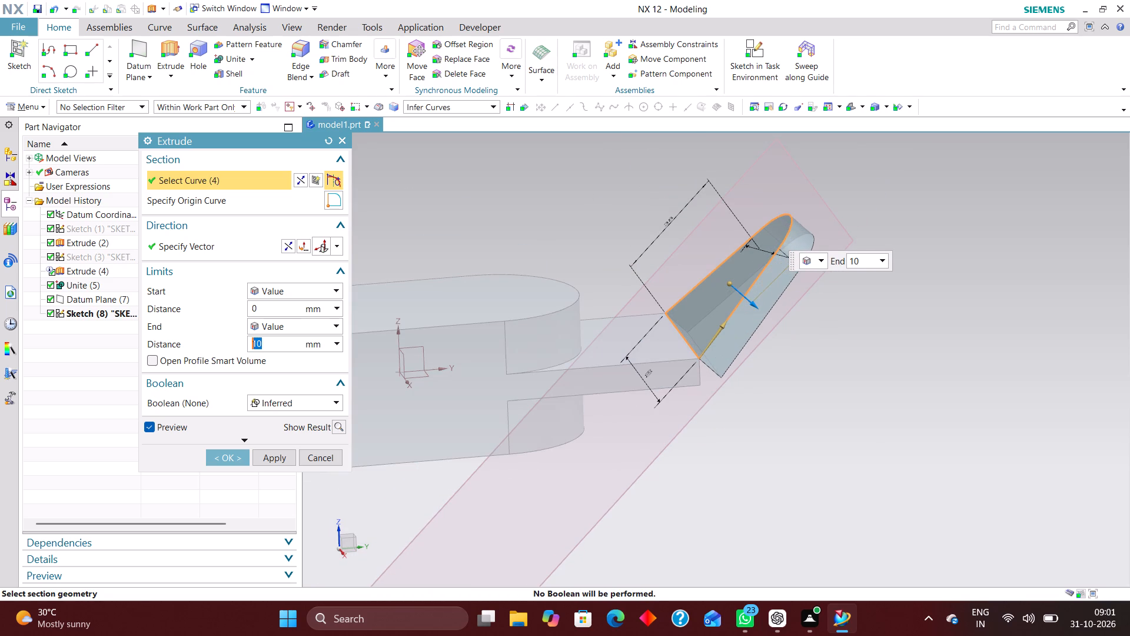
pyautogui.moveTo(769, 395); pyautogui.dragTo(766, 373, button='middle')
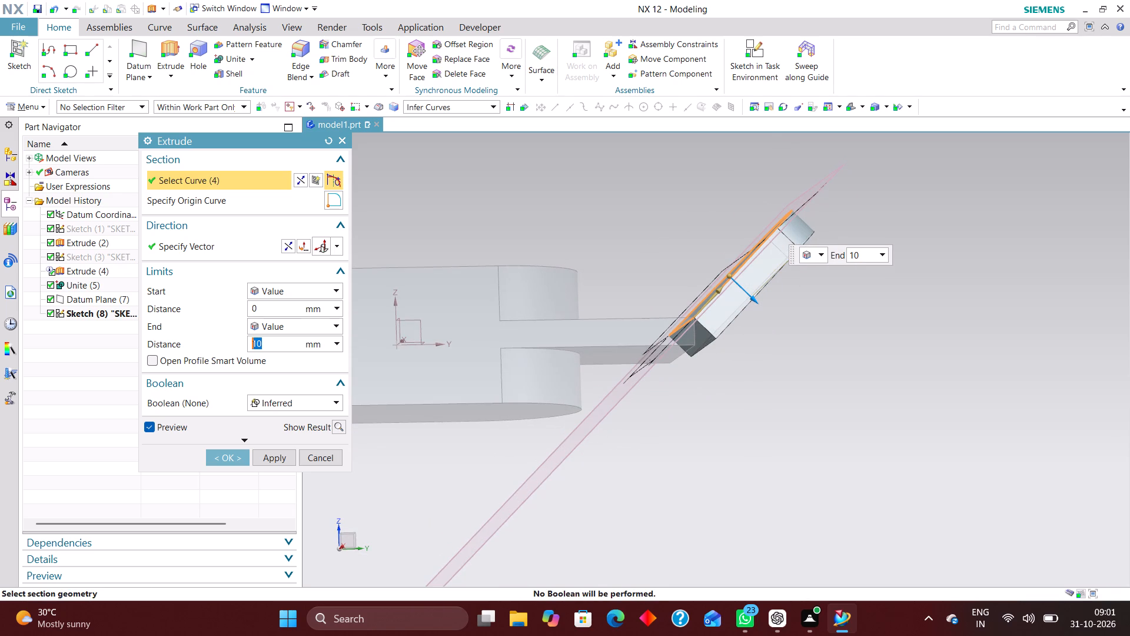
pyautogui.press('9')
pyautogui.press('Return')
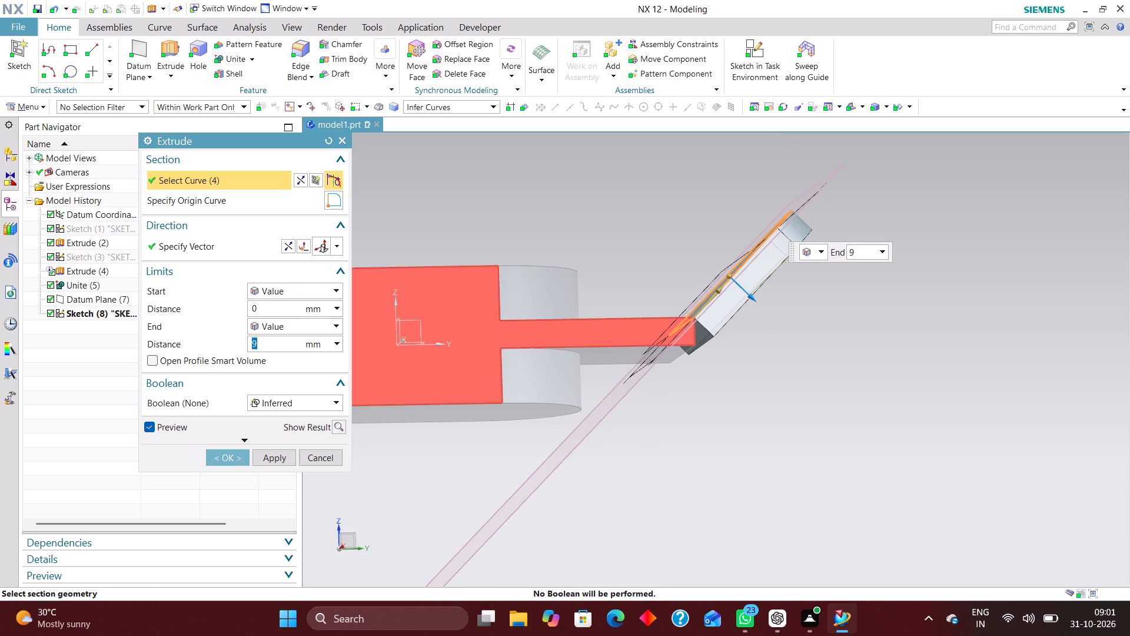
pyautogui.click(233, 456)
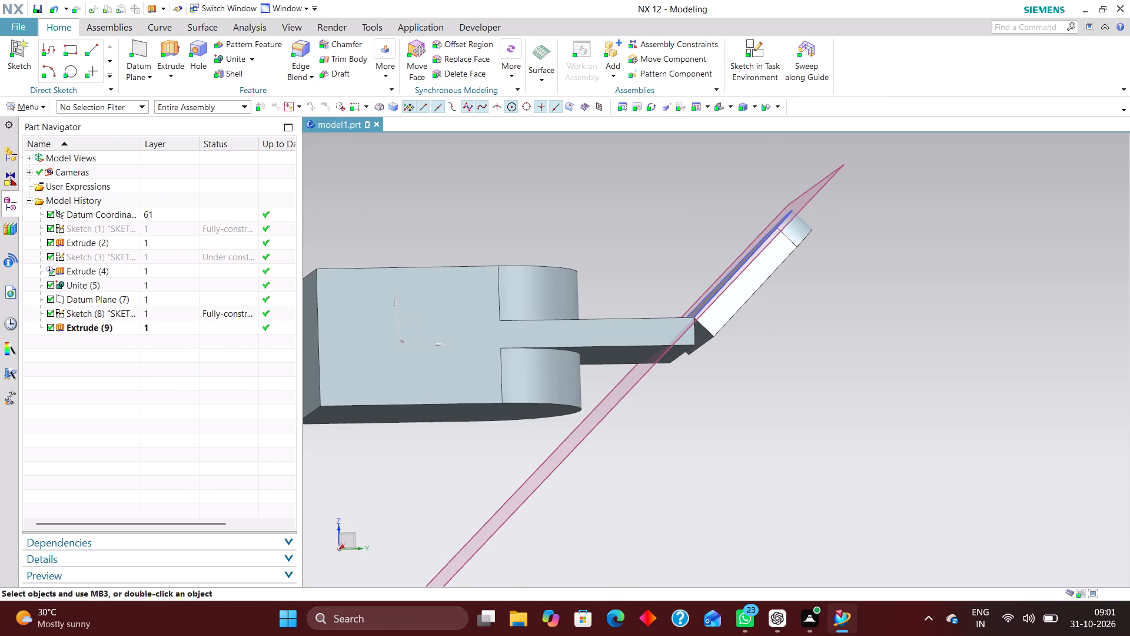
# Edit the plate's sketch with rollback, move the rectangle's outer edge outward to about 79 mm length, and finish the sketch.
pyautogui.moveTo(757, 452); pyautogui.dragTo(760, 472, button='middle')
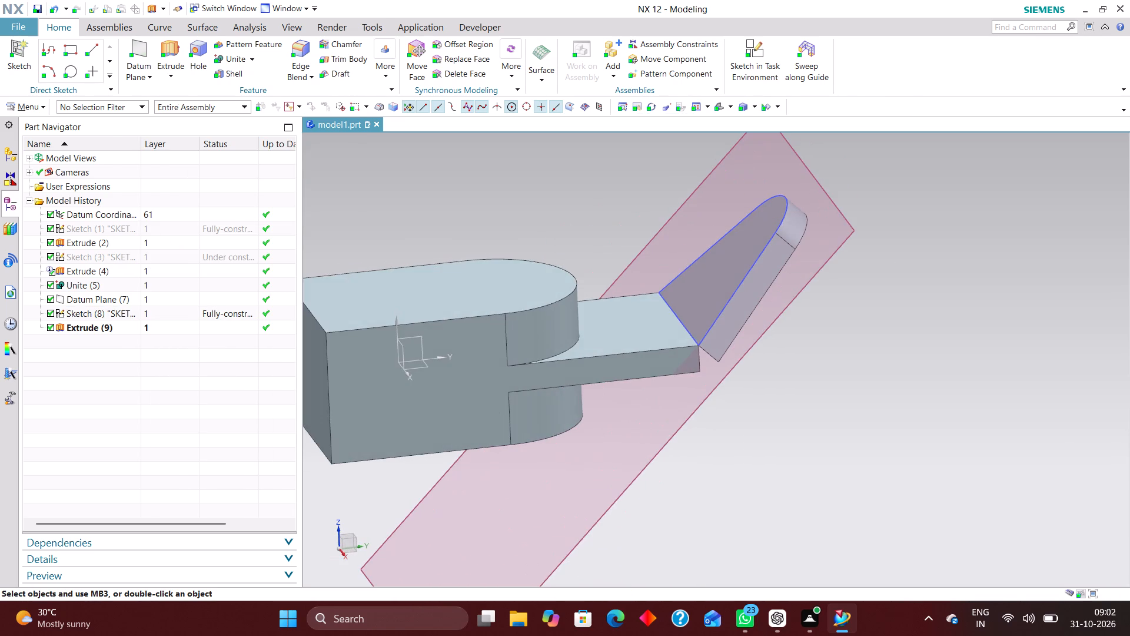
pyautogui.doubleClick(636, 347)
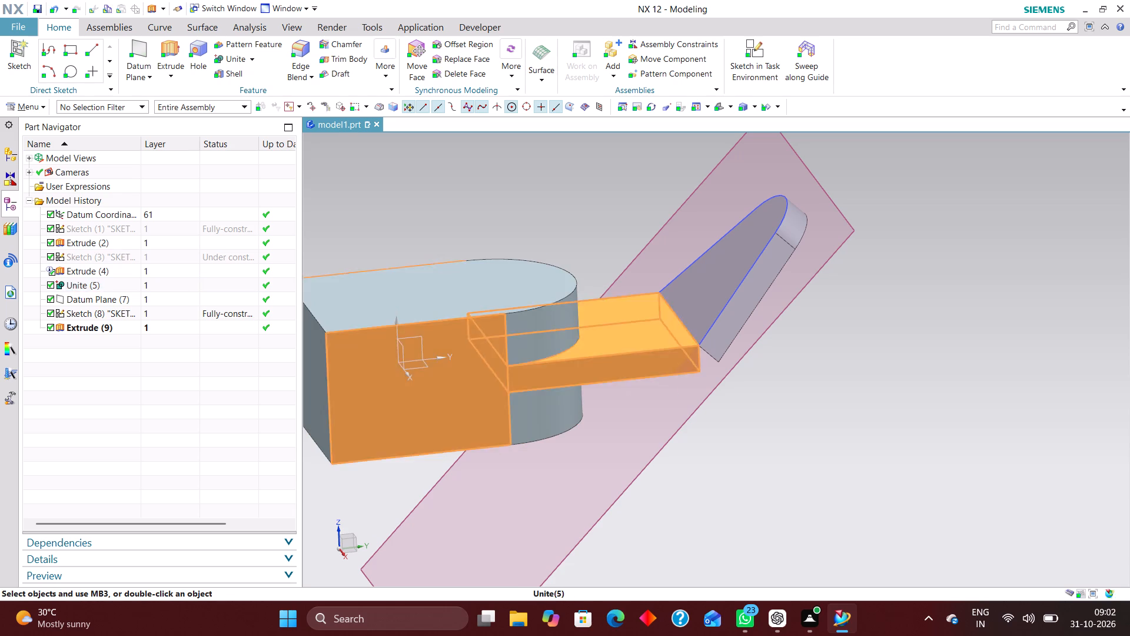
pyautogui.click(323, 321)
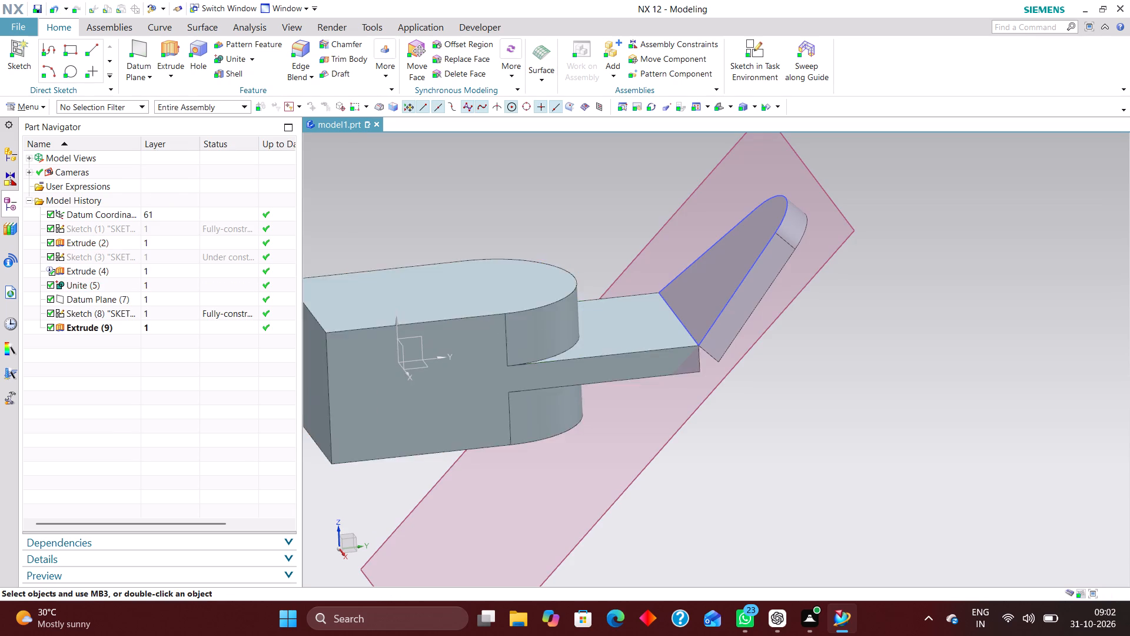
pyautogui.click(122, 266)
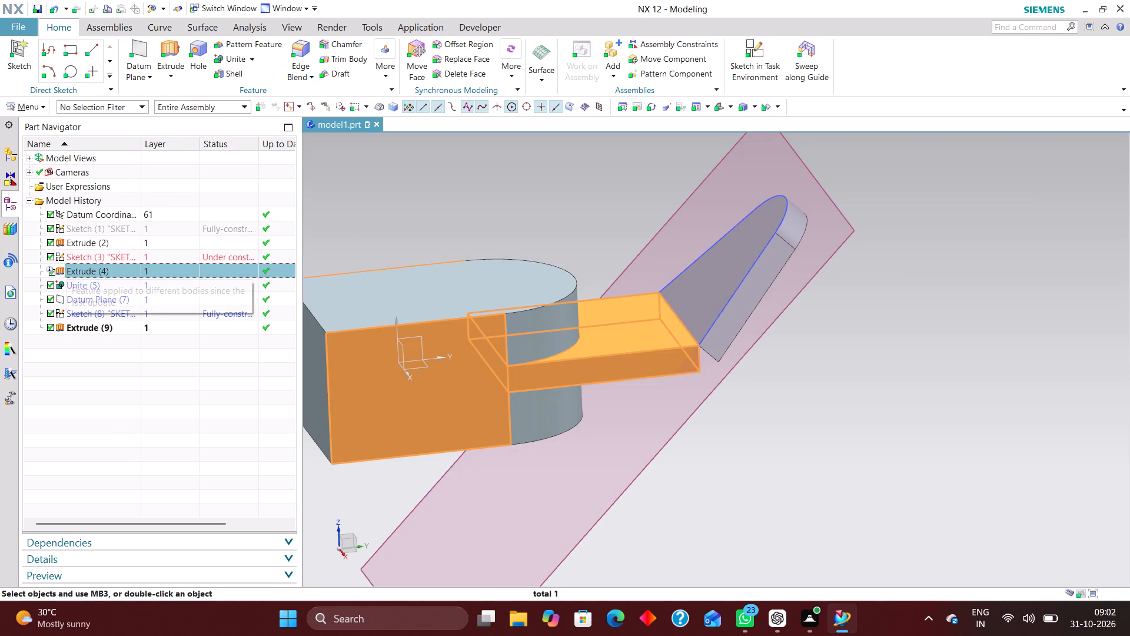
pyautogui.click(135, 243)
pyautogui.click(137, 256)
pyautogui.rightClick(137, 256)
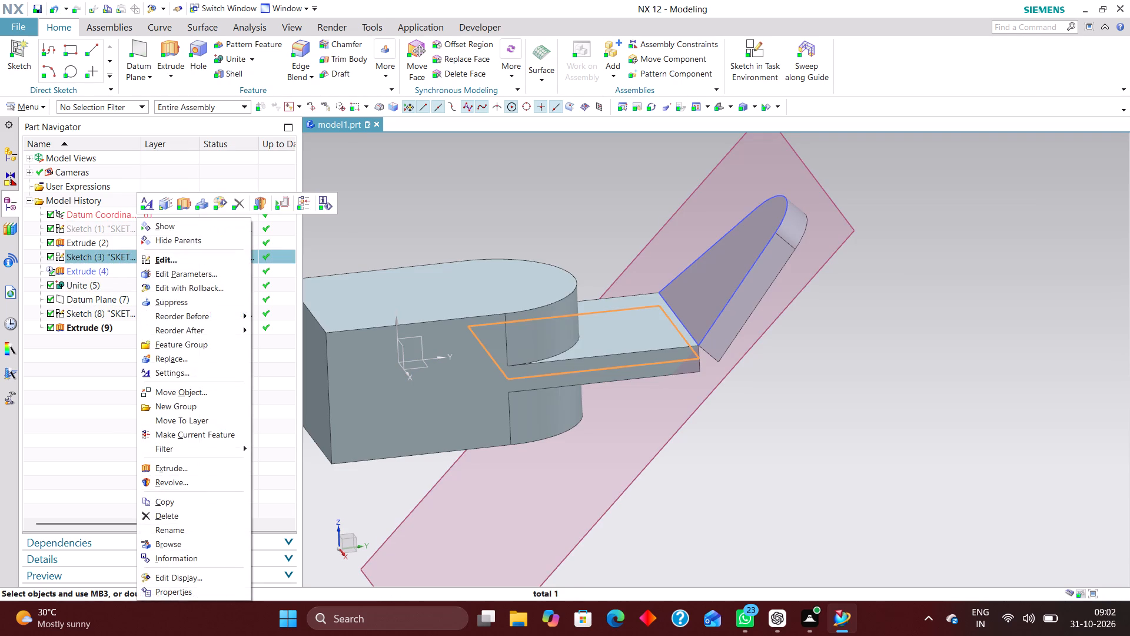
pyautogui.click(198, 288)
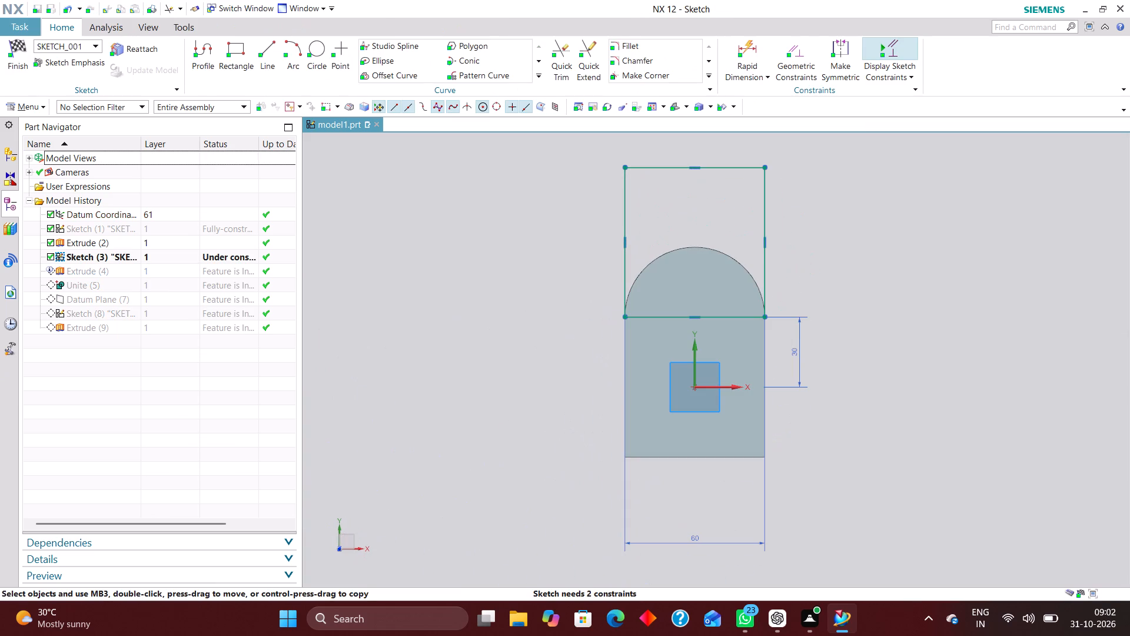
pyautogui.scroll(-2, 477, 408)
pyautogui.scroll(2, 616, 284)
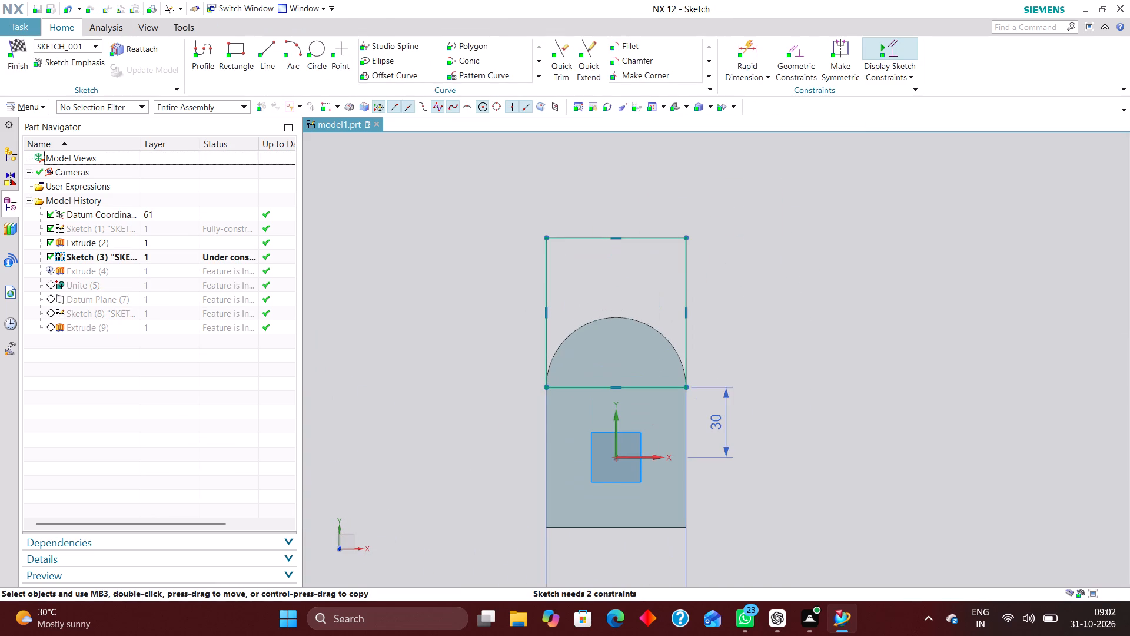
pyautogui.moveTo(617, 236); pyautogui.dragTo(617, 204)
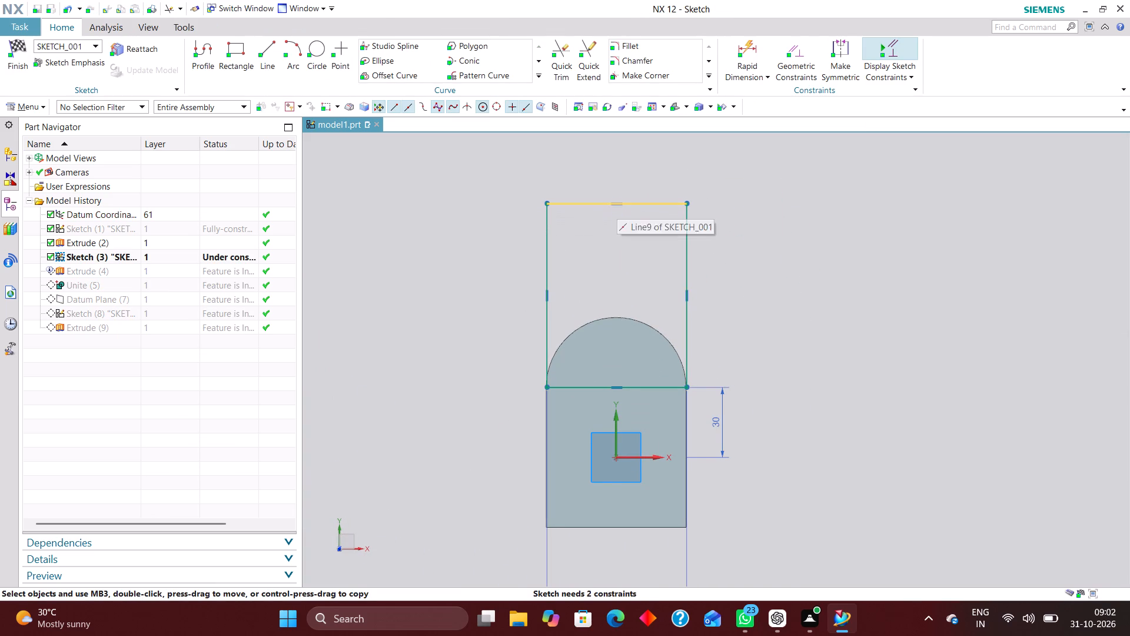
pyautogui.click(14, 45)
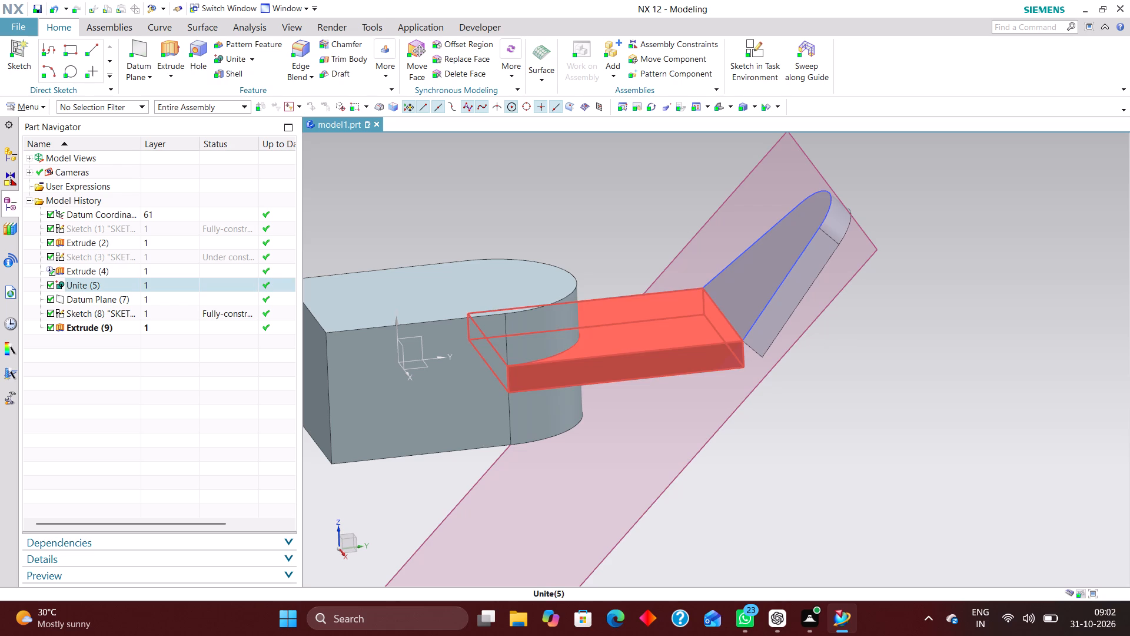
# Reopen the plate's sketch with rollback and dimension the rectangle's length between its two horizontal edges as 90 mm.
pyautogui.click(195, 256)
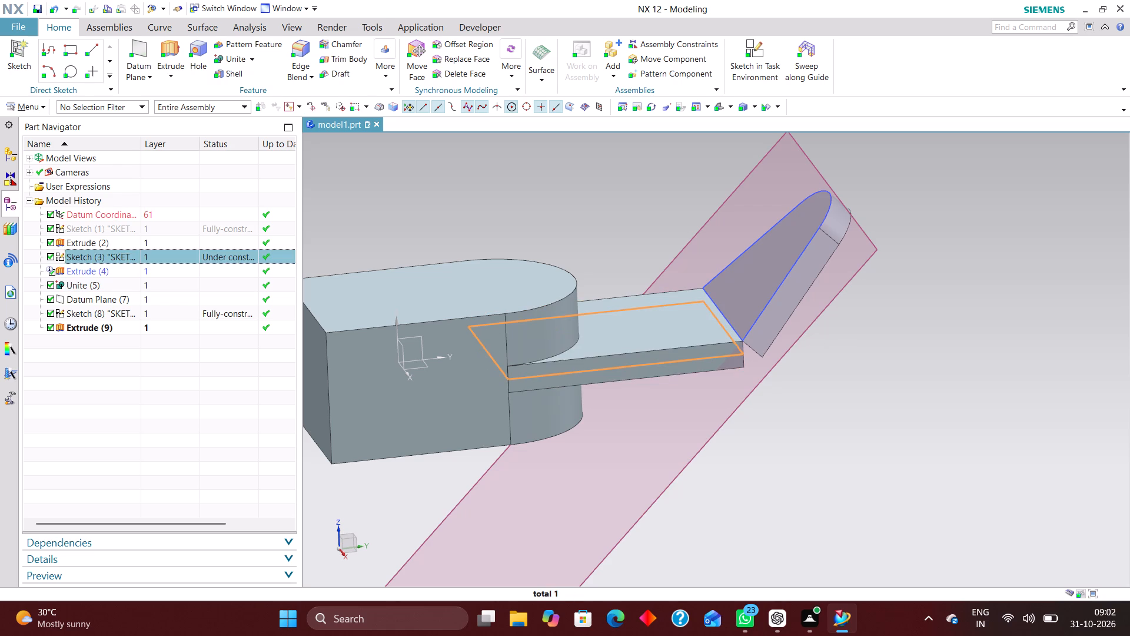
pyautogui.rightClick(195, 256)
pyautogui.click(271, 290)
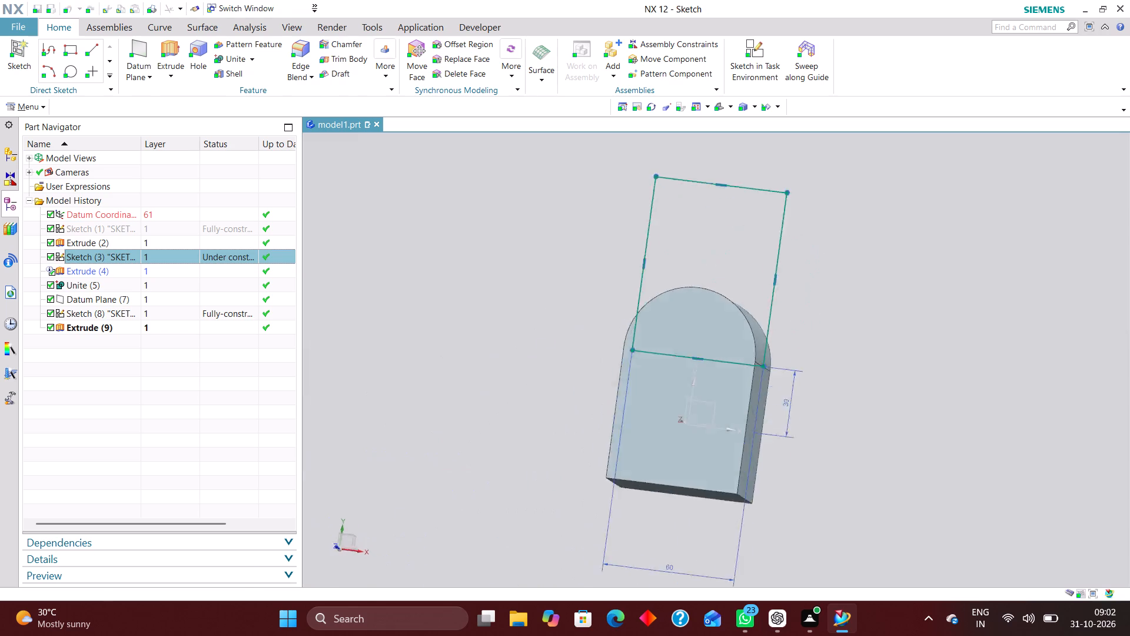
pyautogui.click(751, 52)
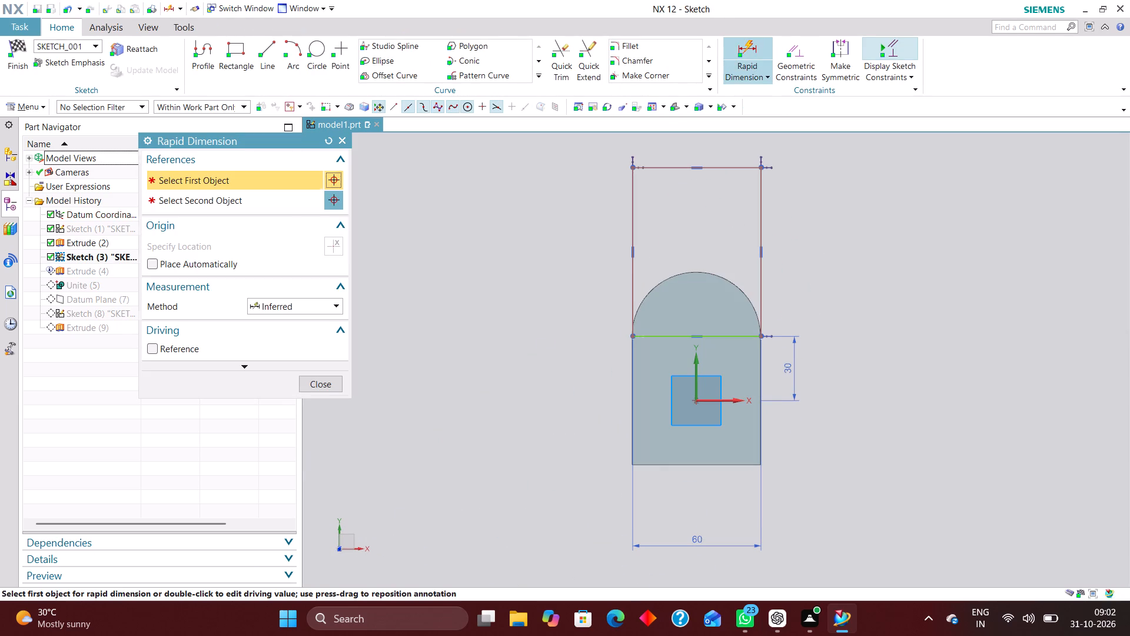
pyautogui.click(730, 399)
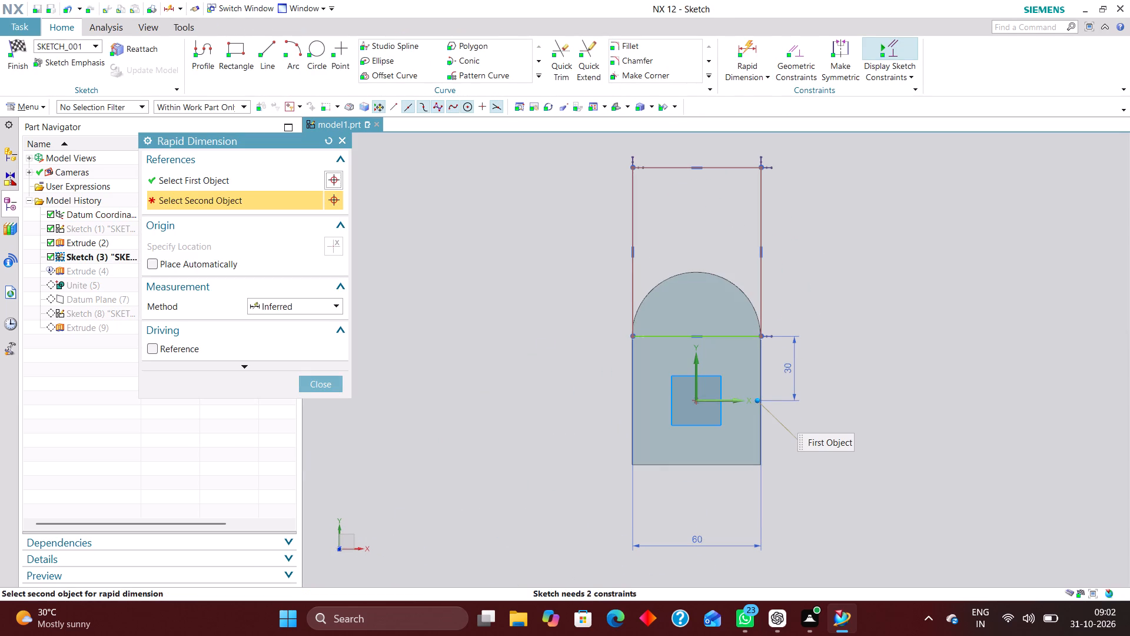
pyautogui.click(330, 142)
pyautogui.scroll(-1, 580, 371)
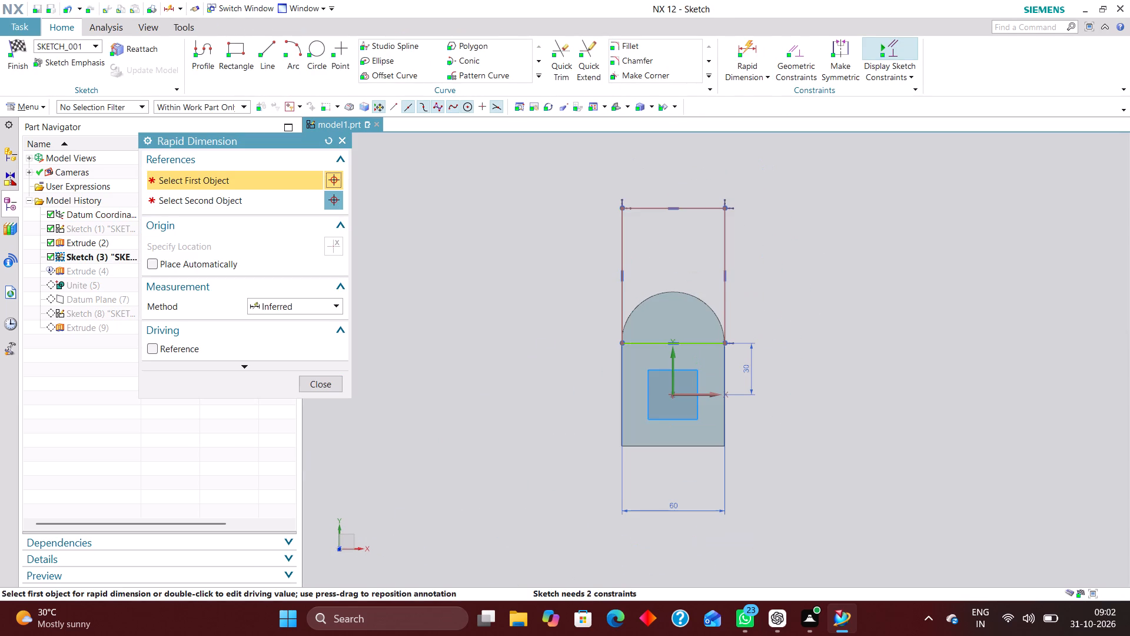
pyautogui.click(696, 343)
pyautogui.click(687, 204)
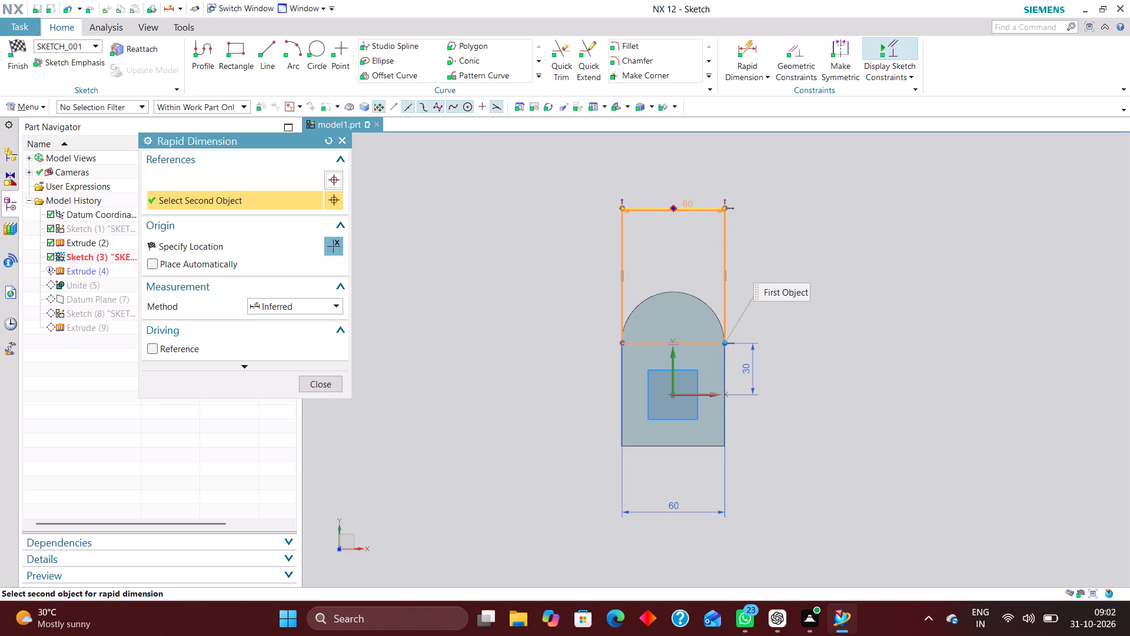
pyautogui.click(834, 268)
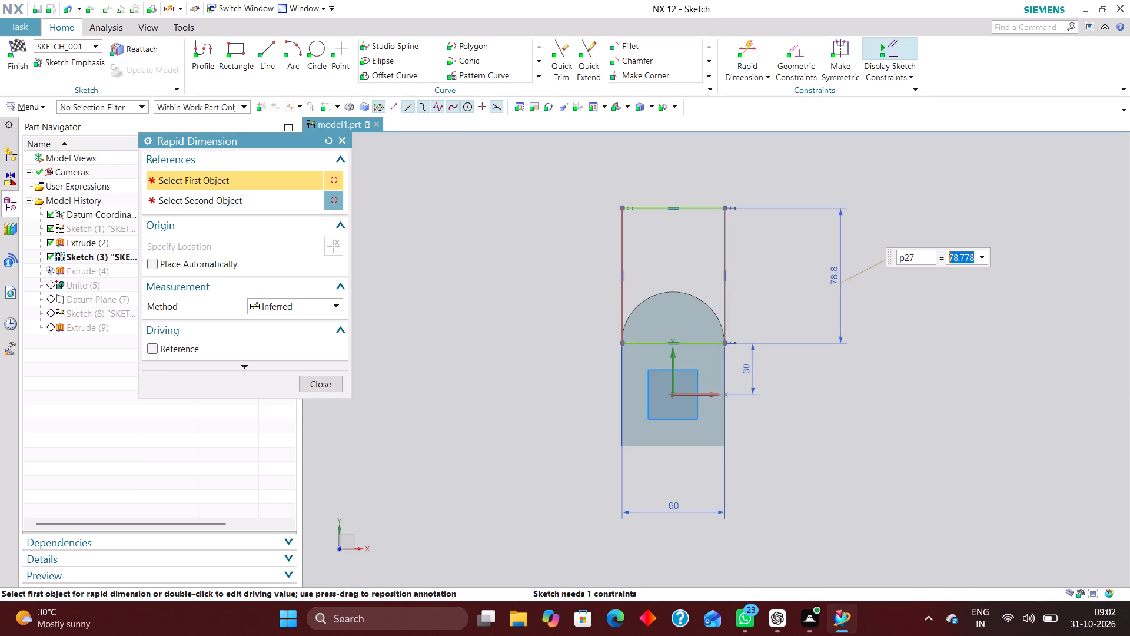
pyautogui.write('90')
pyautogui.press('Return')
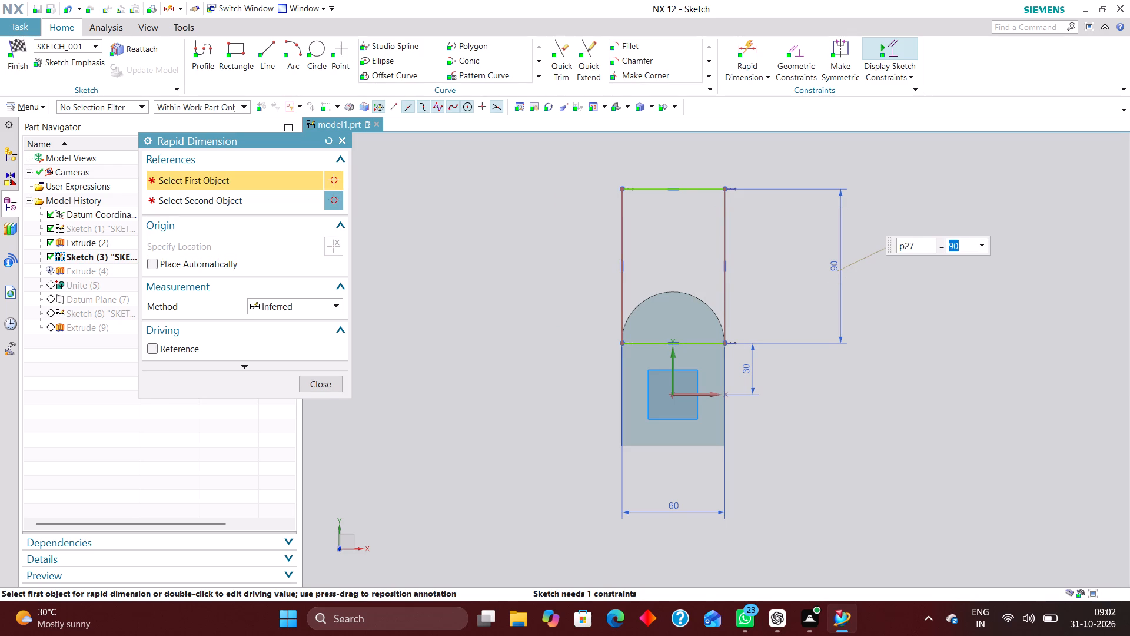
pyautogui.click(332, 389)
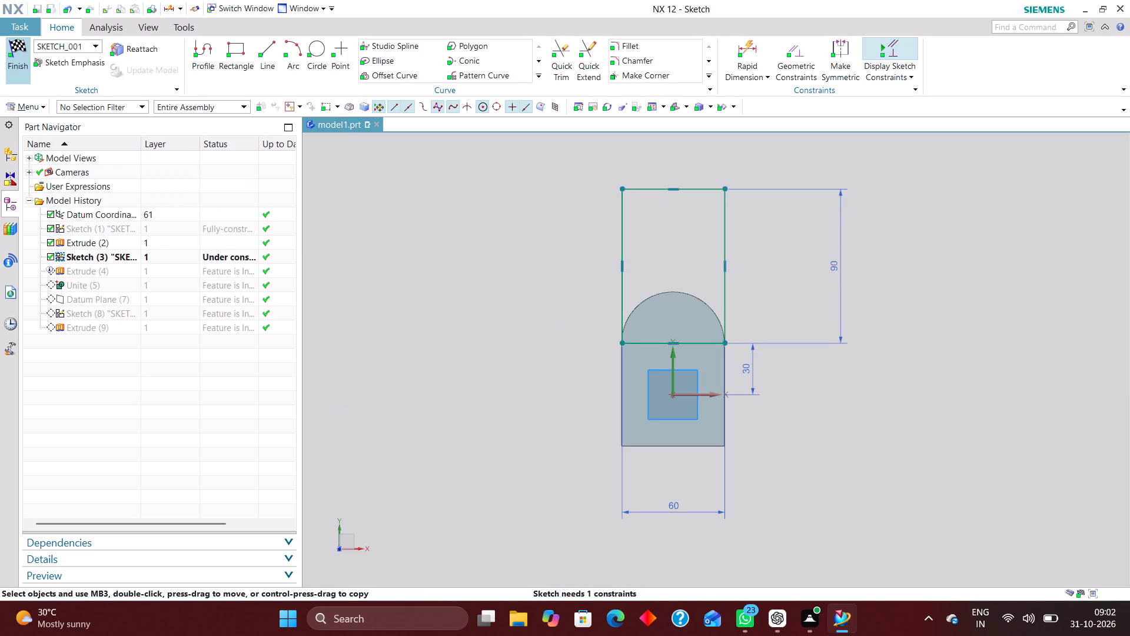
# Finish the plate's sketch and return to the solid model.
pyautogui.click(18, 51)
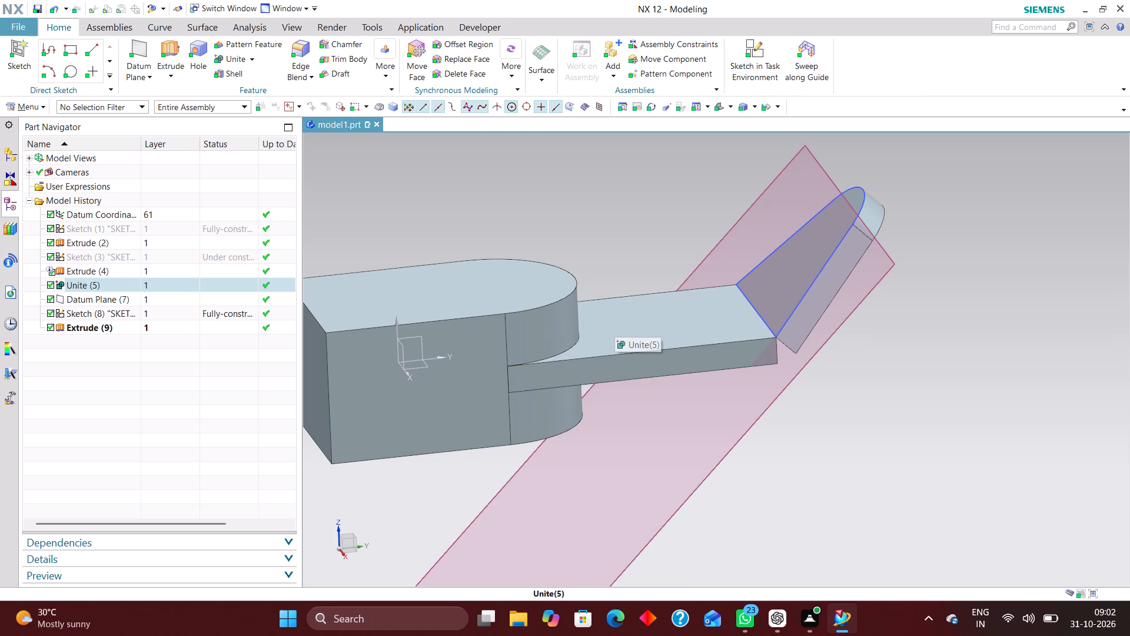
# Hide the inclined datum plane that carries the tapered extrusion's sketch.
pyautogui.click(613, 366)
pyautogui.click(832, 422)
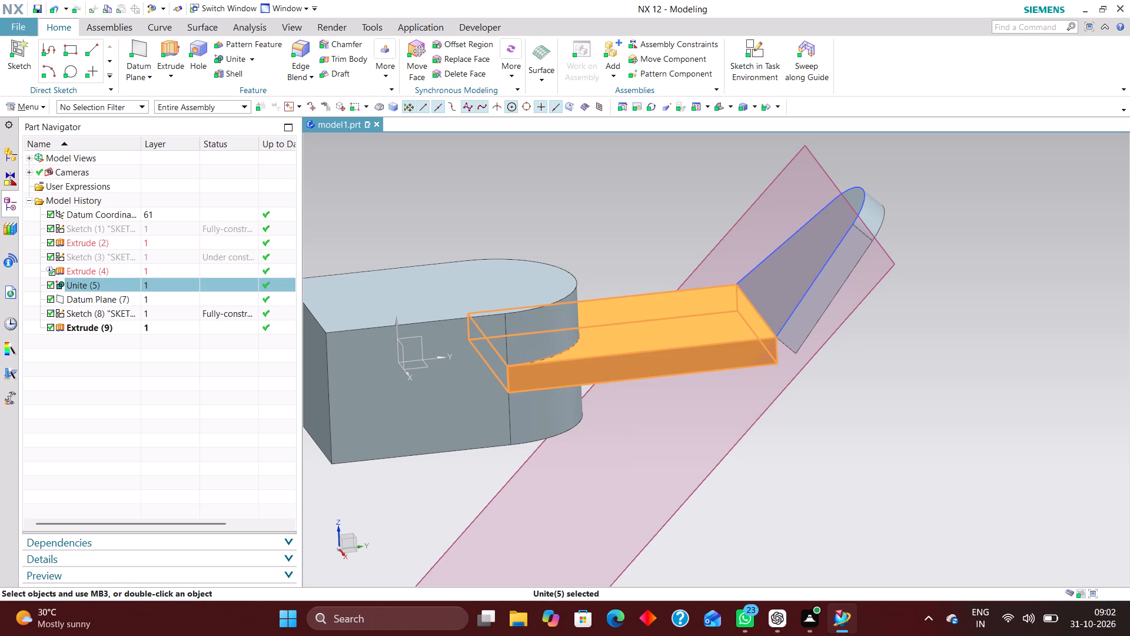
pyautogui.moveTo(825, 450); pyautogui.dragTo(805, 412, button='middle')
pyautogui.moveTo(743, 468); pyautogui.dragTo(760, 491, button='middle')
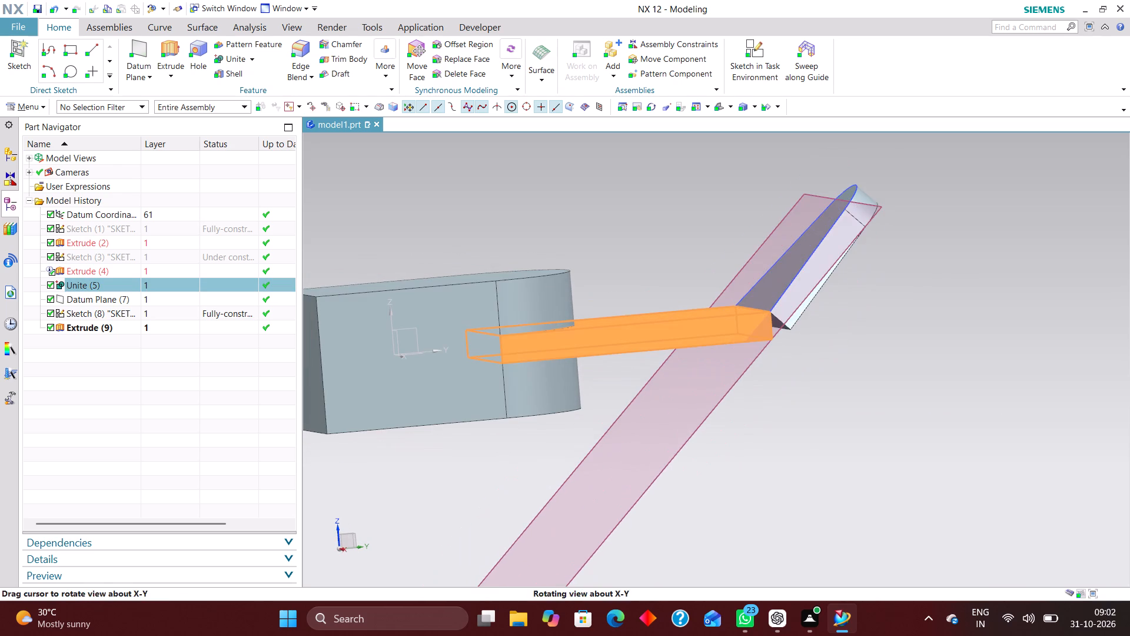
pyautogui.moveTo(708, 414); pyautogui.dragTo(705, 445, button='right')
pyautogui.moveTo(772, 464); pyautogui.dragTo(767, 485, button='middle')
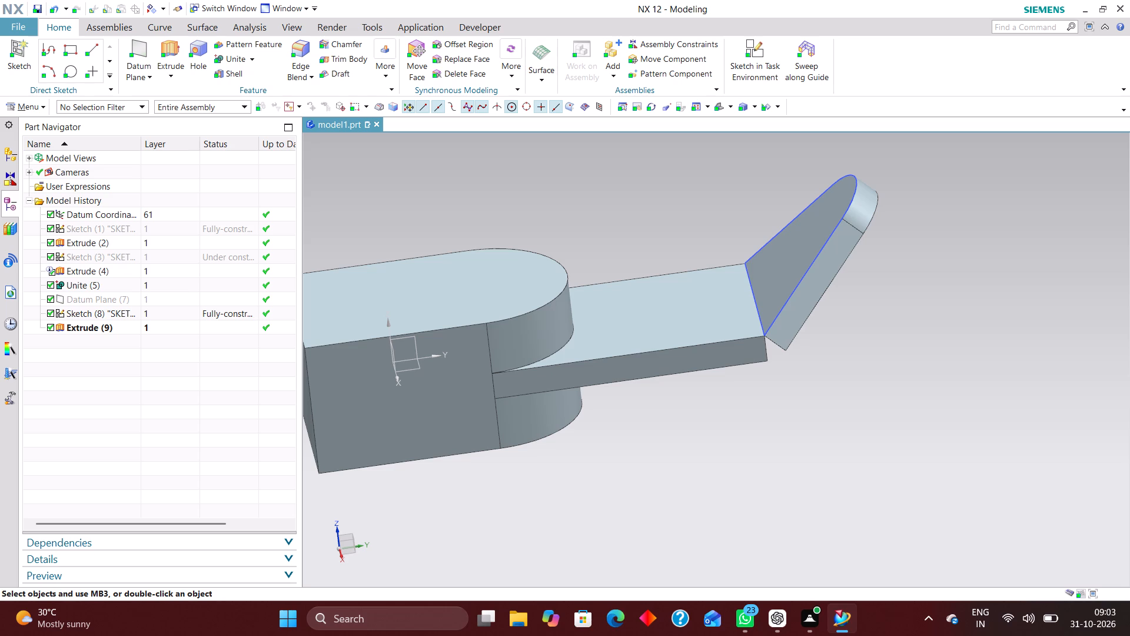
# Measure the plate's length with Simple Distance, from the edge at its inner end to its outer end face.
pyautogui.moveTo(739, 477); pyautogui.dragTo(670, 436, button='middle')
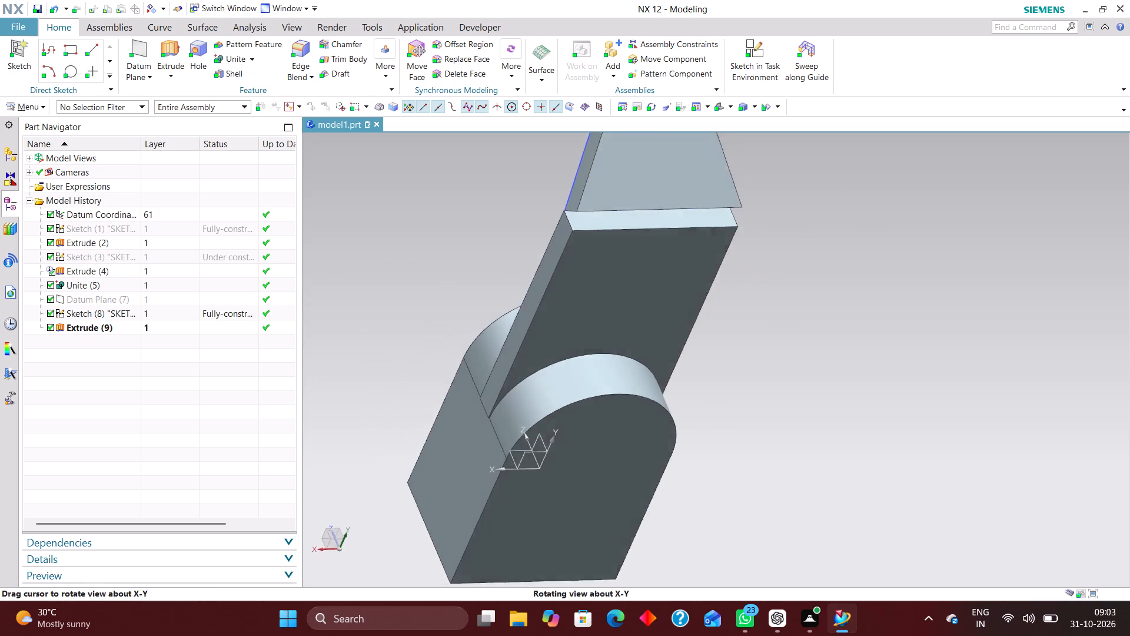
pyautogui.moveTo(670, 436); pyautogui.dragTo(670, 429, button='middle')
pyautogui.moveTo(670, 429); pyautogui.dragTo(720, 476, button='middle')
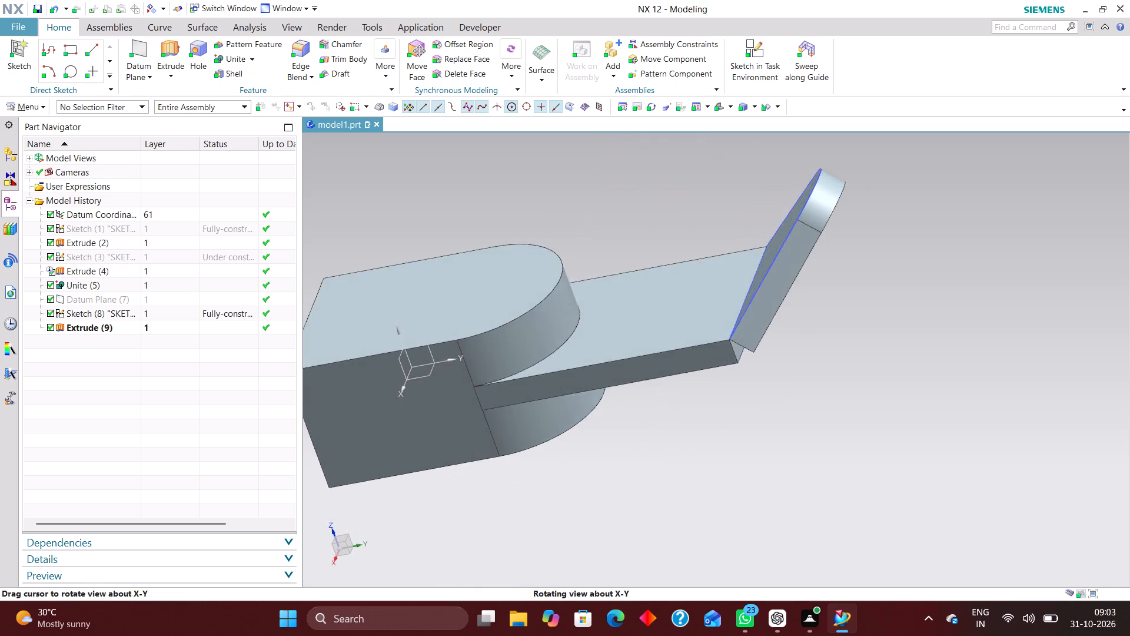
pyautogui.moveTo(720, 476); pyautogui.dragTo(724, 479, button='middle')
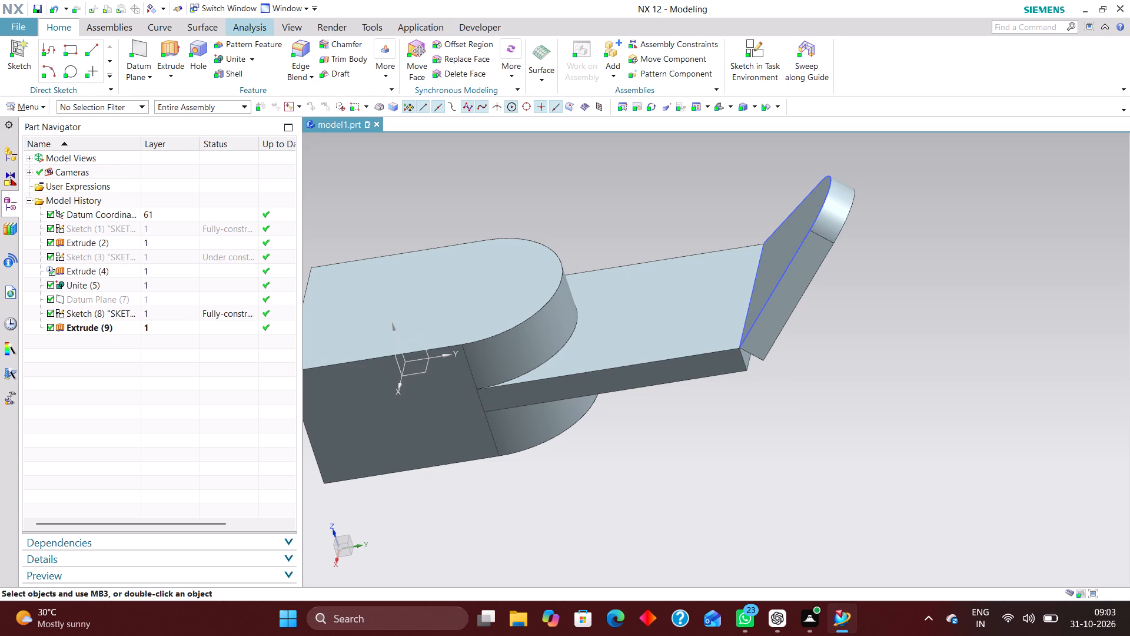
pyautogui.click(252, 21)
pyautogui.click(17, 53)
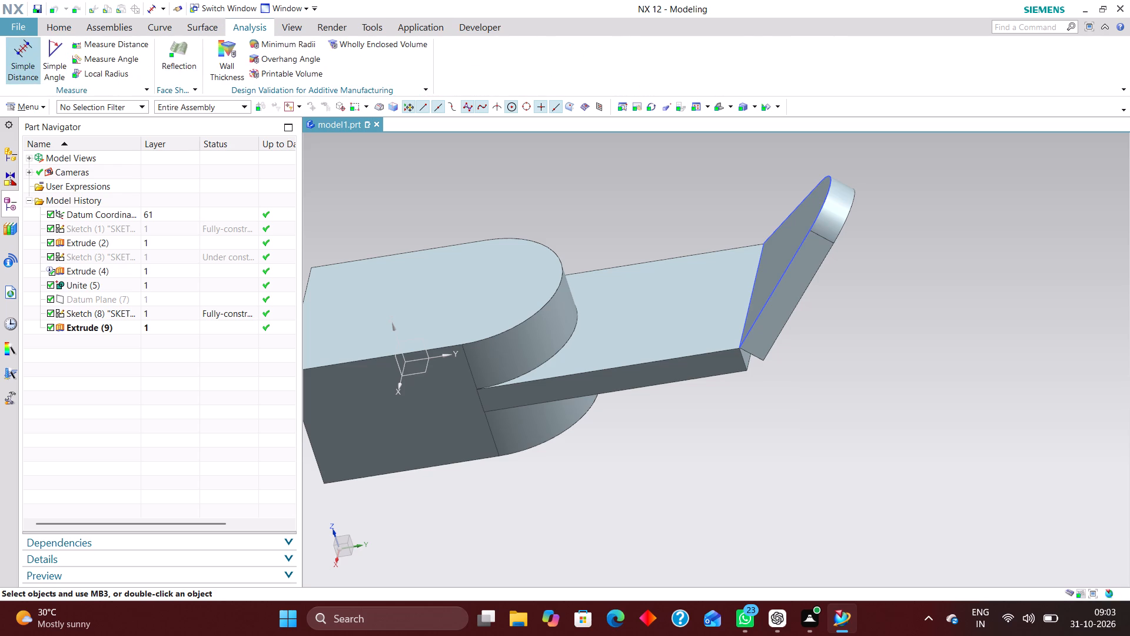
pyautogui.scroll(5, 481, 403)
pyautogui.click(481, 403)
pyautogui.scroll(-4, 454, 409)
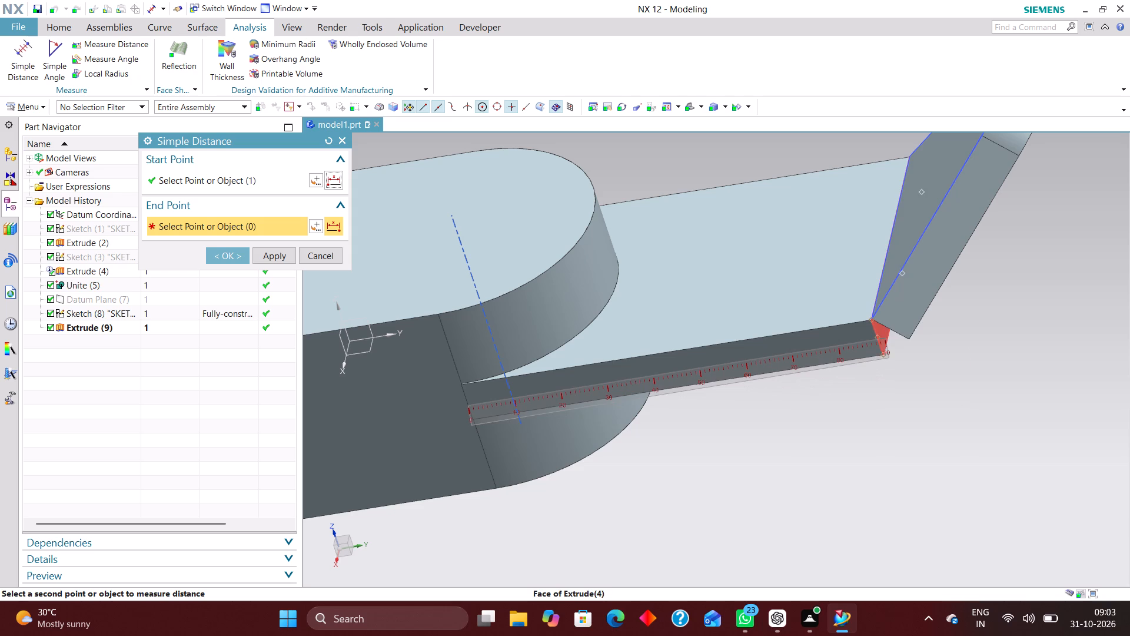
pyautogui.click(882, 335)
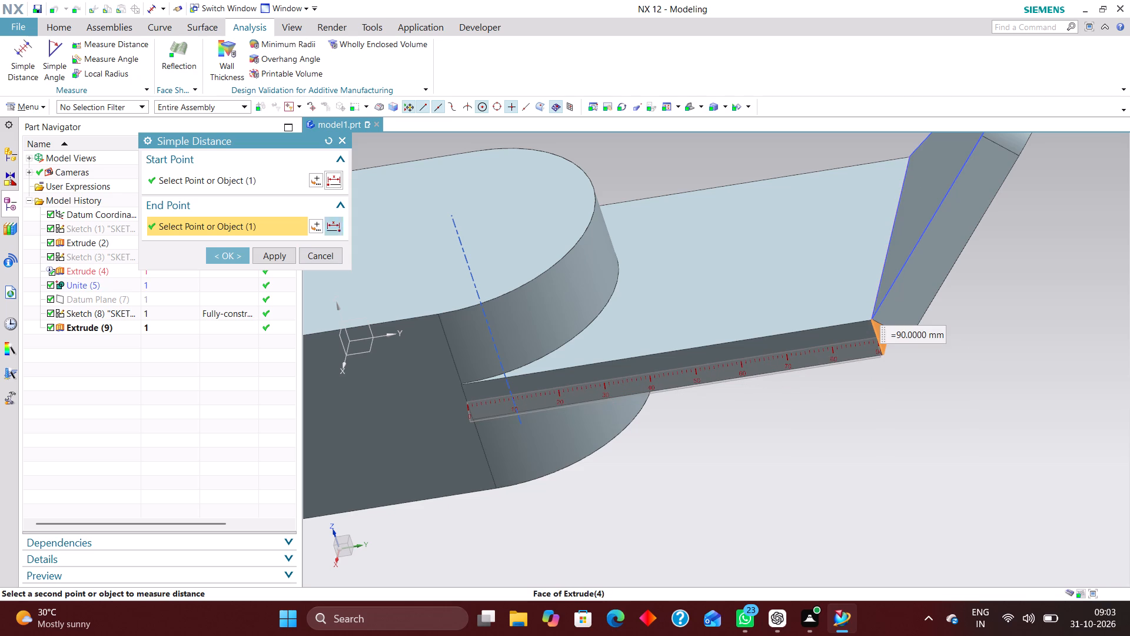
pyautogui.click(328, 141)
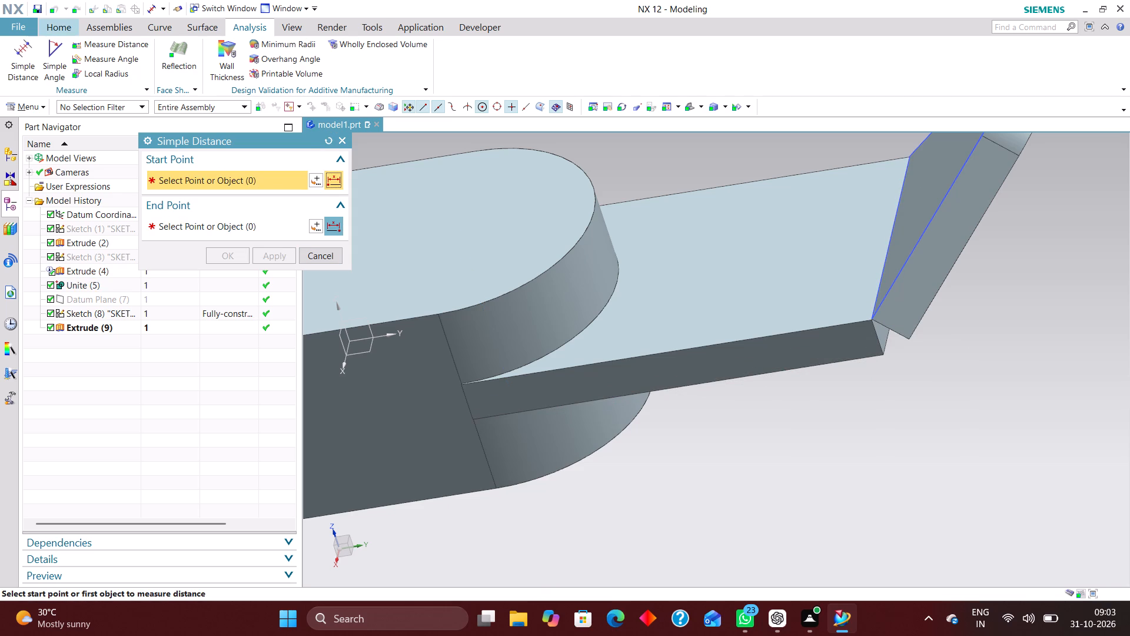
pyautogui.click(59, 22)
pyautogui.click(328, 261)
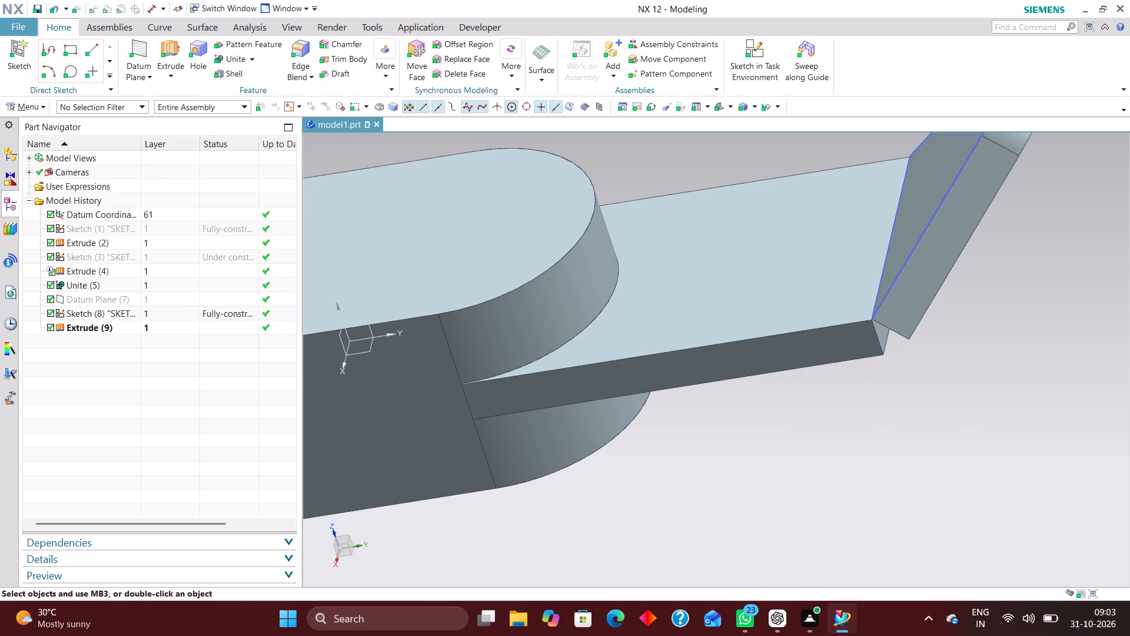
# Edit the plate's sketch with rollback, set the rectangle's length to 100 mm, and finish the sketch.
pyautogui.click(177, 256)
pyautogui.rightClick(177, 256)
pyautogui.click(238, 284)
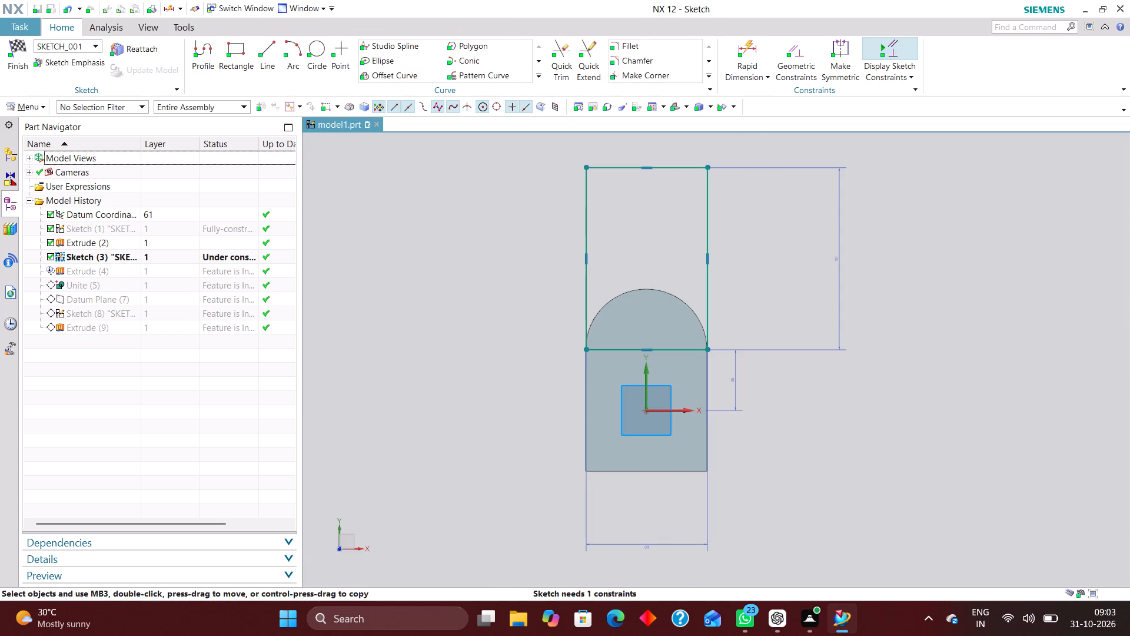
pyautogui.doubleClick(837, 259)
pyautogui.write('100')
pyautogui.press('Return')
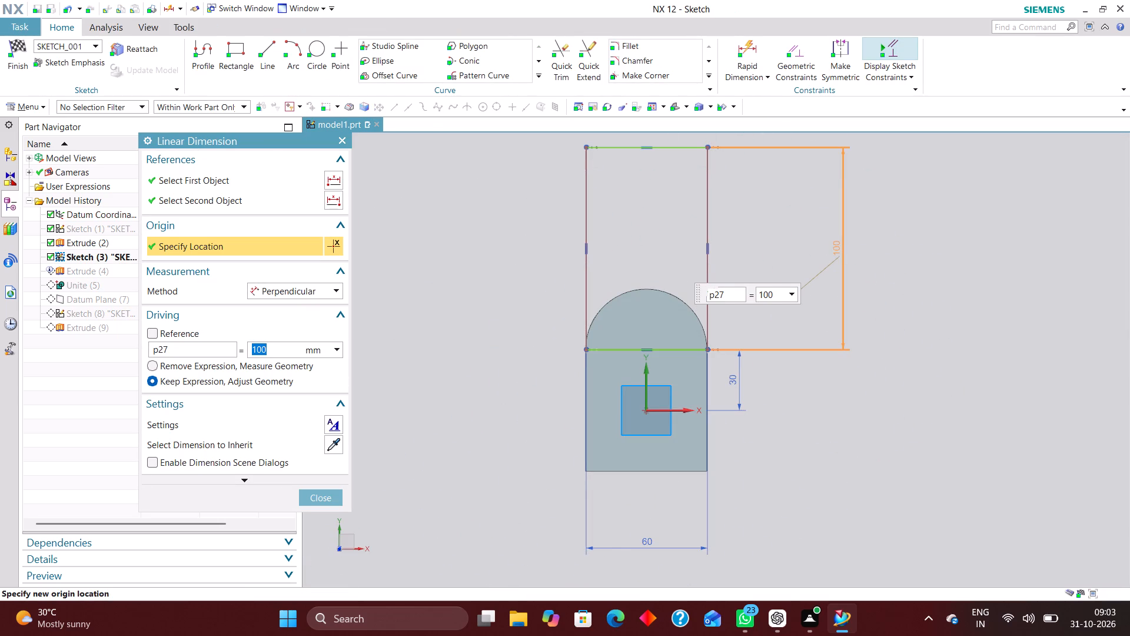
pyautogui.click(322, 503)
pyautogui.click(23, 42)
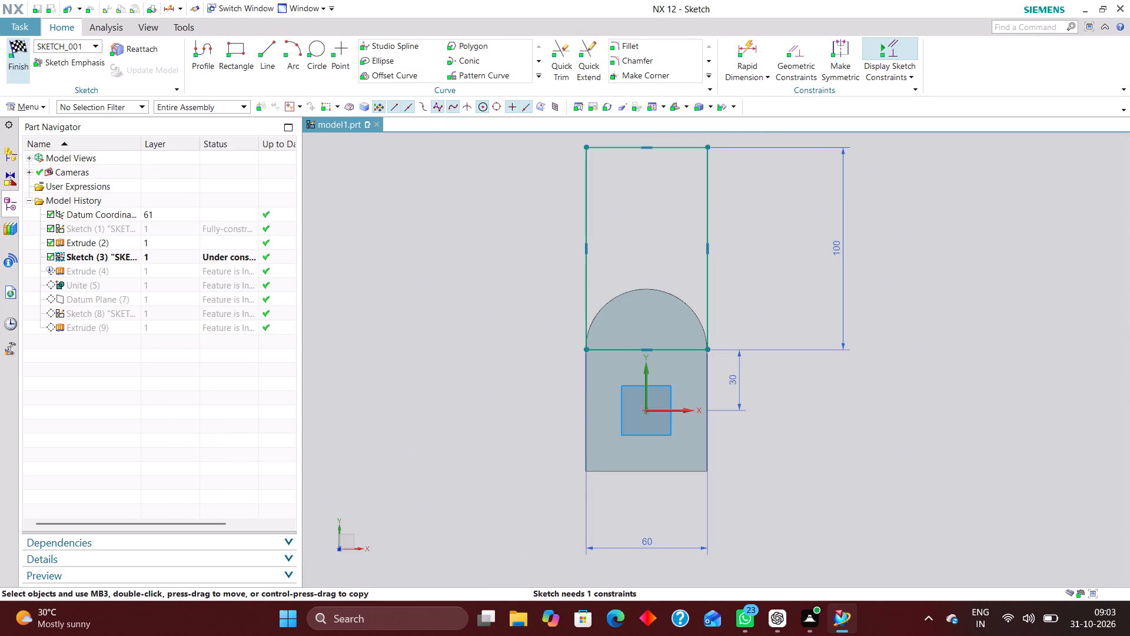
# Examine the joint between the plate's outer end and the inclined tapered extrusion from several angles, including a straight side view.
pyautogui.scroll(-2, 763, 328)
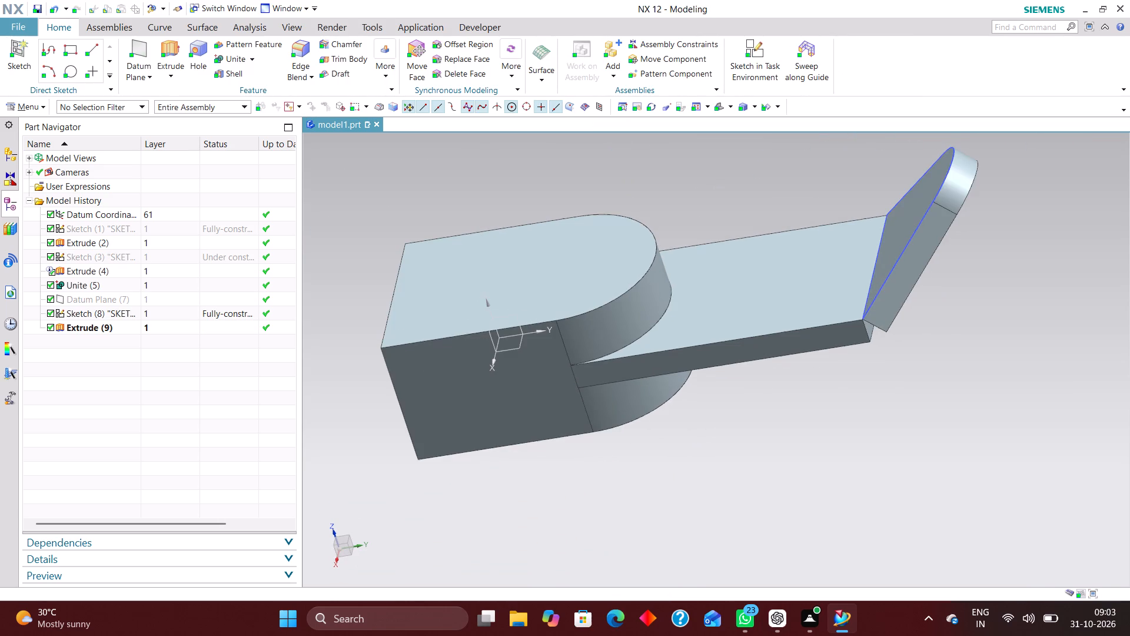
pyautogui.moveTo(850, 360); pyautogui.dragTo(826, 343, button='middle')
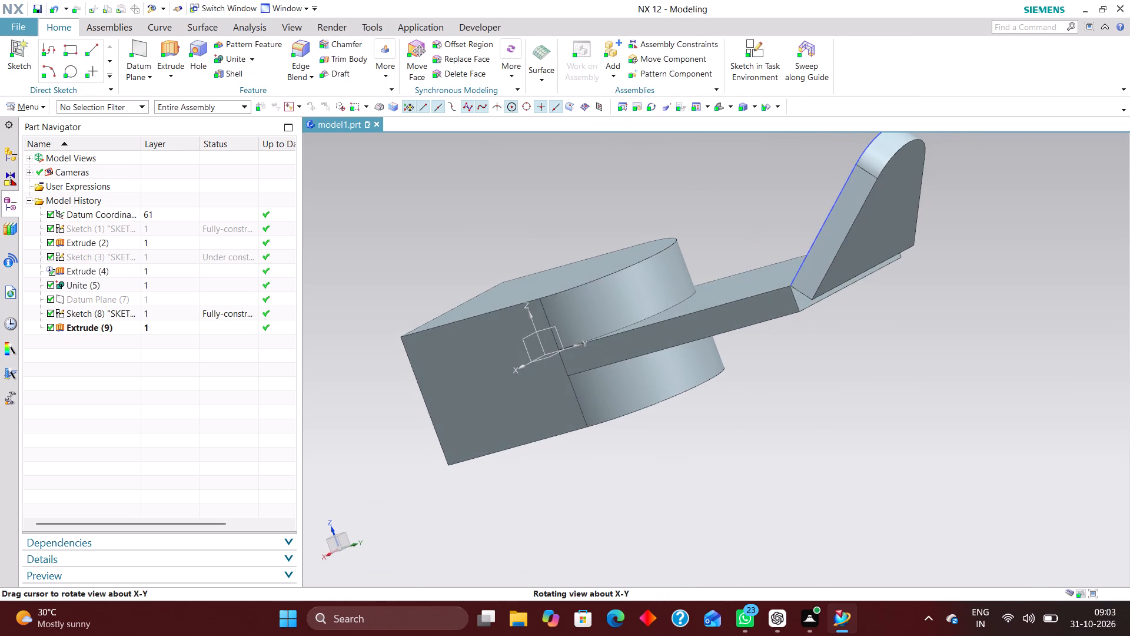
pyautogui.moveTo(826, 343); pyautogui.dragTo(828, 340, button='middle')
pyautogui.moveTo(847, 388); pyautogui.dragTo(885, 404, button='middle')
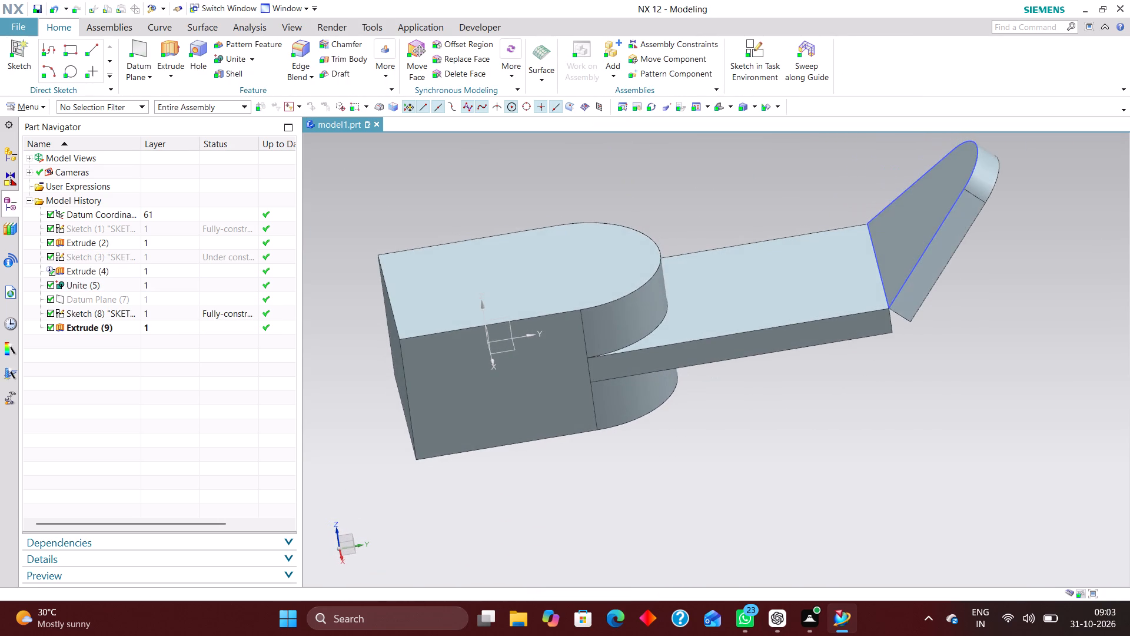
pyautogui.scroll(-3, 884, 400)
pyautogui.scroll(2, 923, 393)
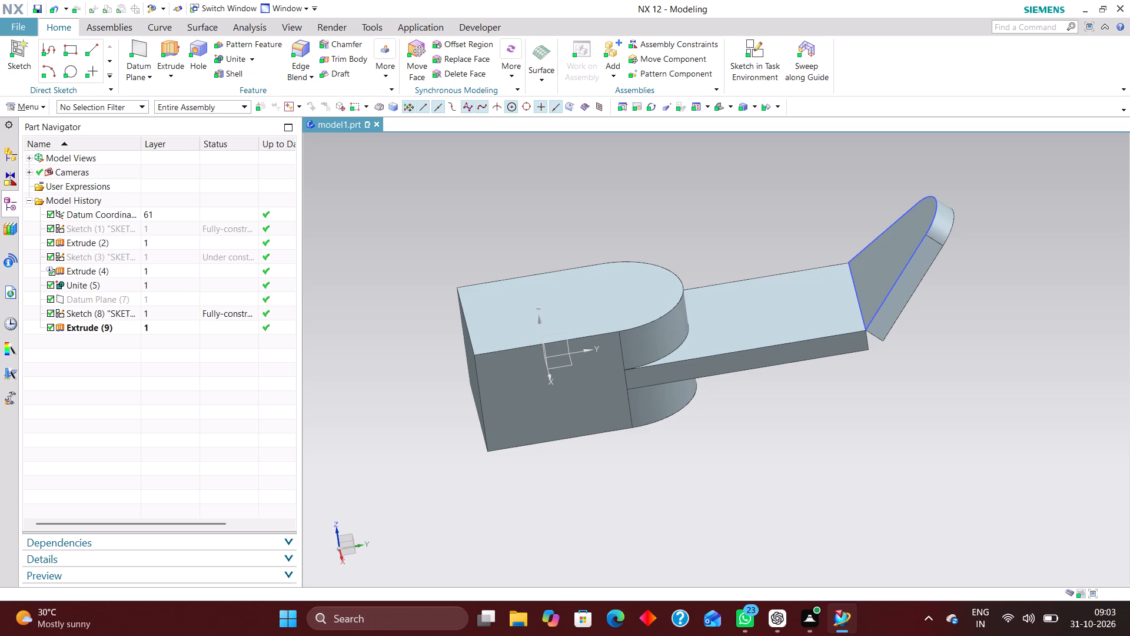
pyautogui.scroll(4, 863, 353)
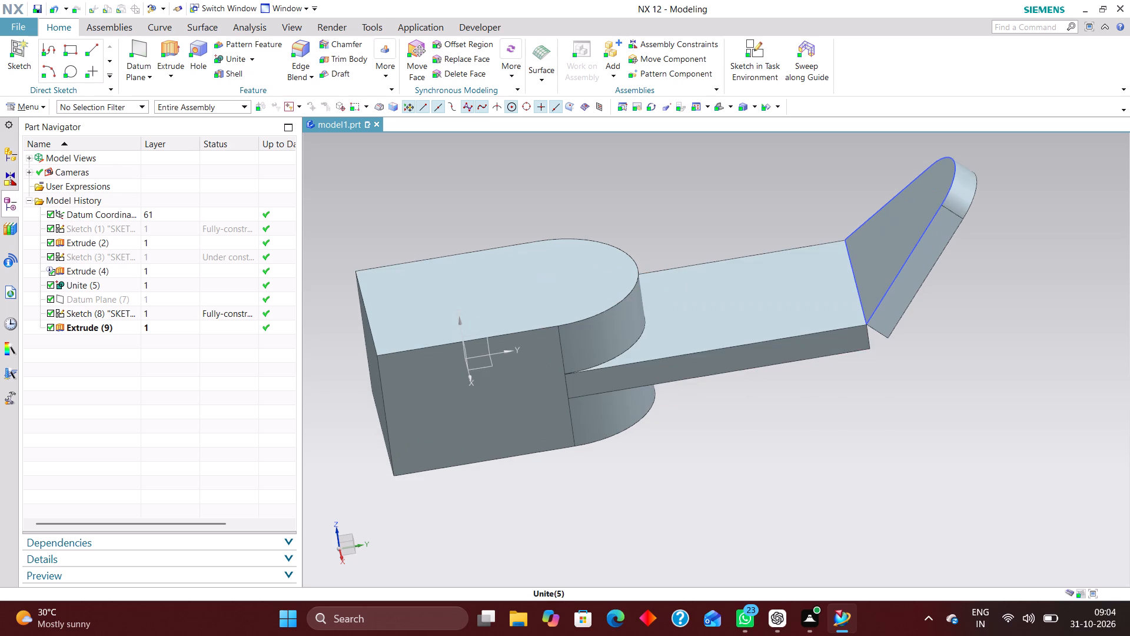
pyautogui.scroll(2, 577, 383)
pyautogui.scroll(-2, 538, 385)
pyautogui.moveTo(725, 403); pyautogui.dragTo(717, 376, button='middle')
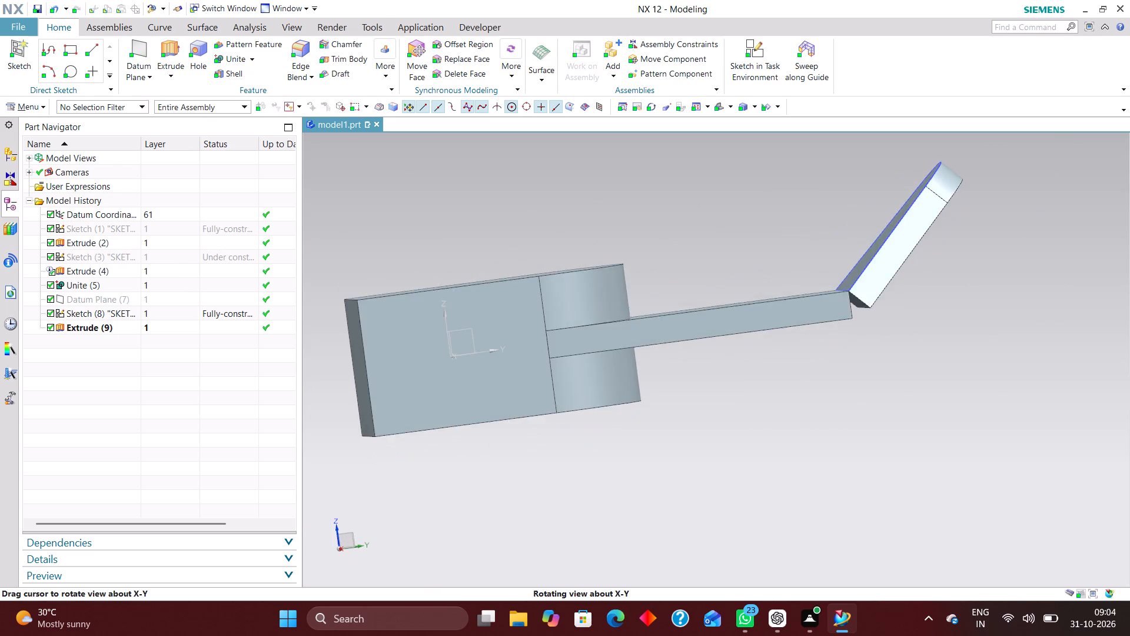
pyautogui.moveTo(717, 376); pyautogui.dragTo(714, 379, button='middle')
pyautogui.moveTo(979, 377); pyautogui.dragTo(820, 395, button='right')
pyautogui.scroll(4, 860, 319)
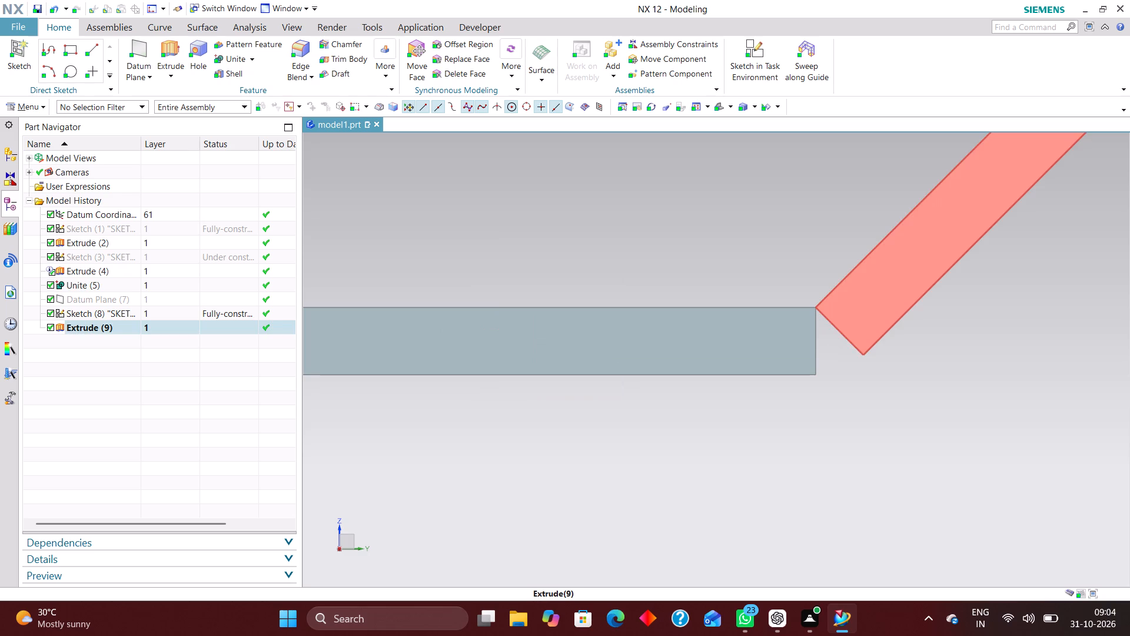
pyautogui.scroll(-3, 840, 371)
pyautogui.moveTo(837, 397); pyautogui.dragTo(851, 413, button='middle')
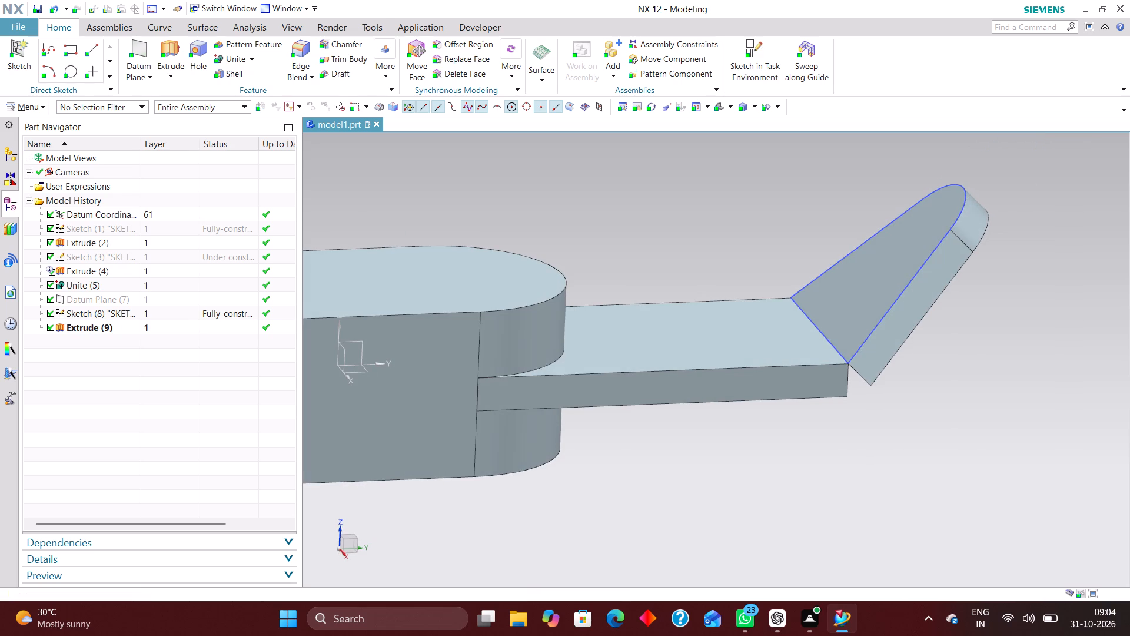
# Open the tapered, round-topped profile's sketch with rollback and hide the united block-and-plate body behind it.
pyautogui.click(177, 320)
pyautogui.rightClick(178, 319)
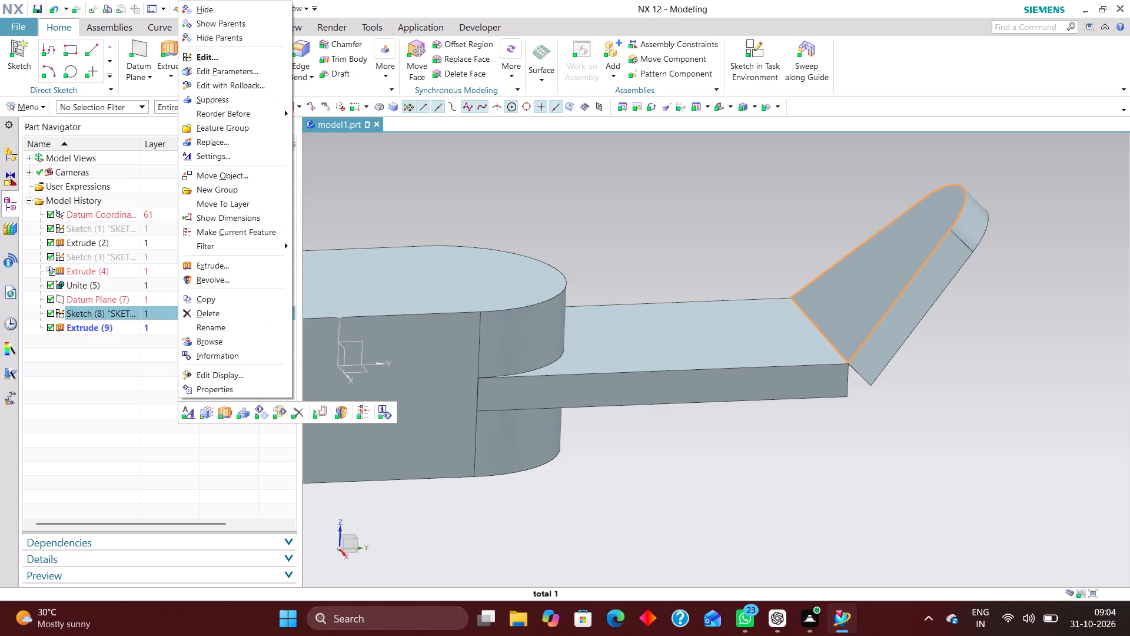
pyautogui.click(271, 84)
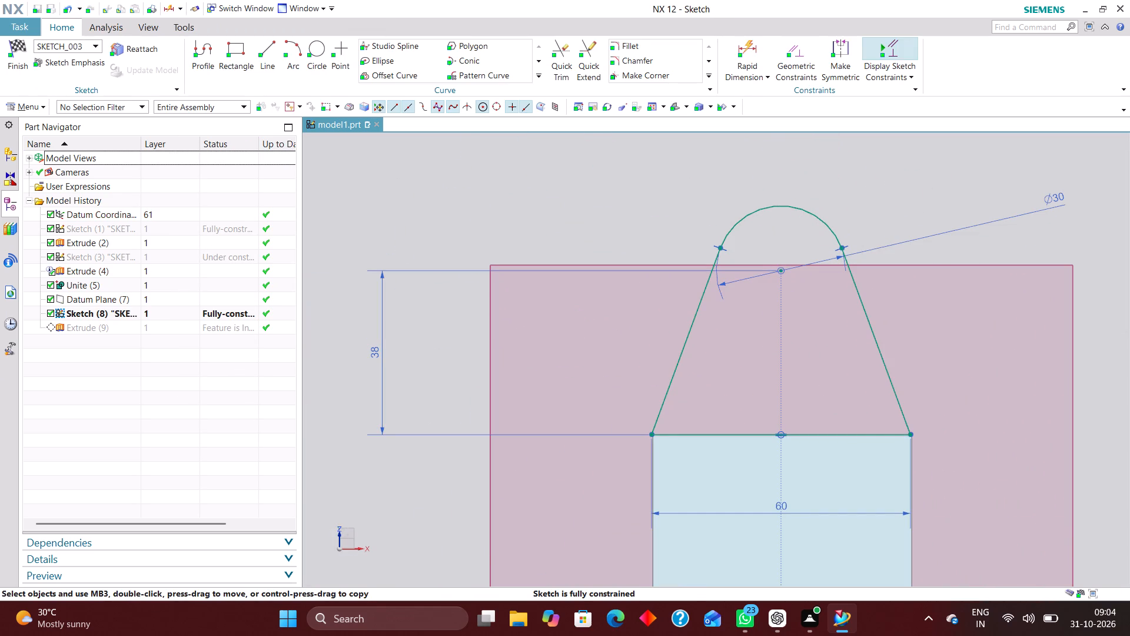
pyautogui.scroll(-2, 718, 333)
pyautogui.scroll(3, 752, 406)
pyautogui.scroll(-2, 747, 371)
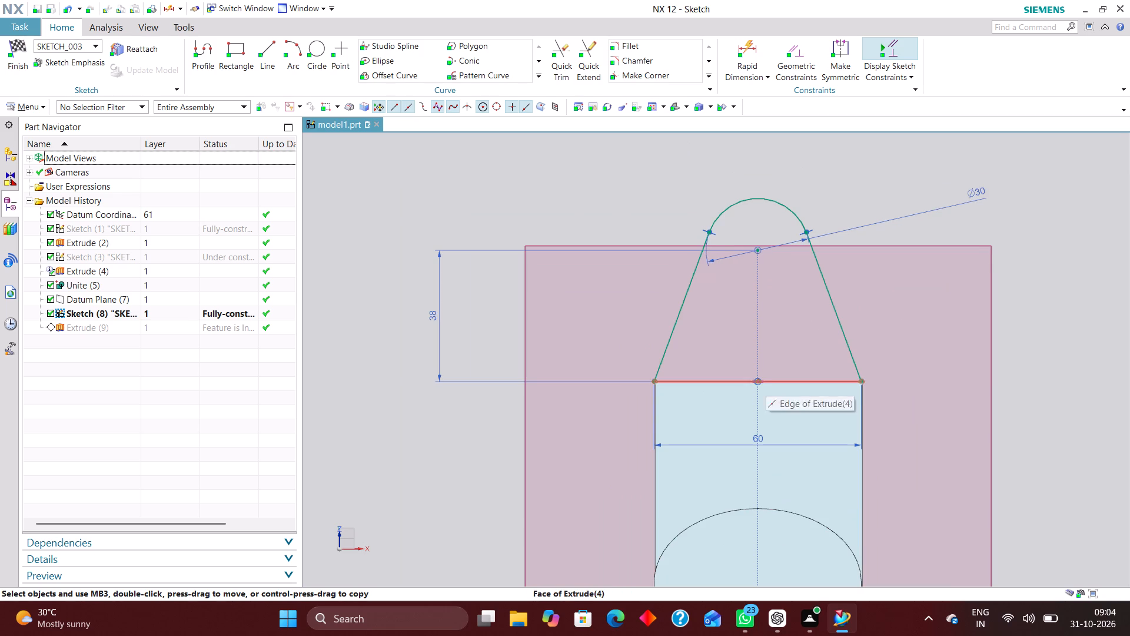
pyautogui.moveTo(786, 403); pyautogui.dragTo(787, 428, button='right')
# Delete the constraints at the midpoint of the profile's base line that tie it to the plate's projected edge.
pyautogui.moveTo(765, 382); pyautogui.dragTo(749, 387, button='right')
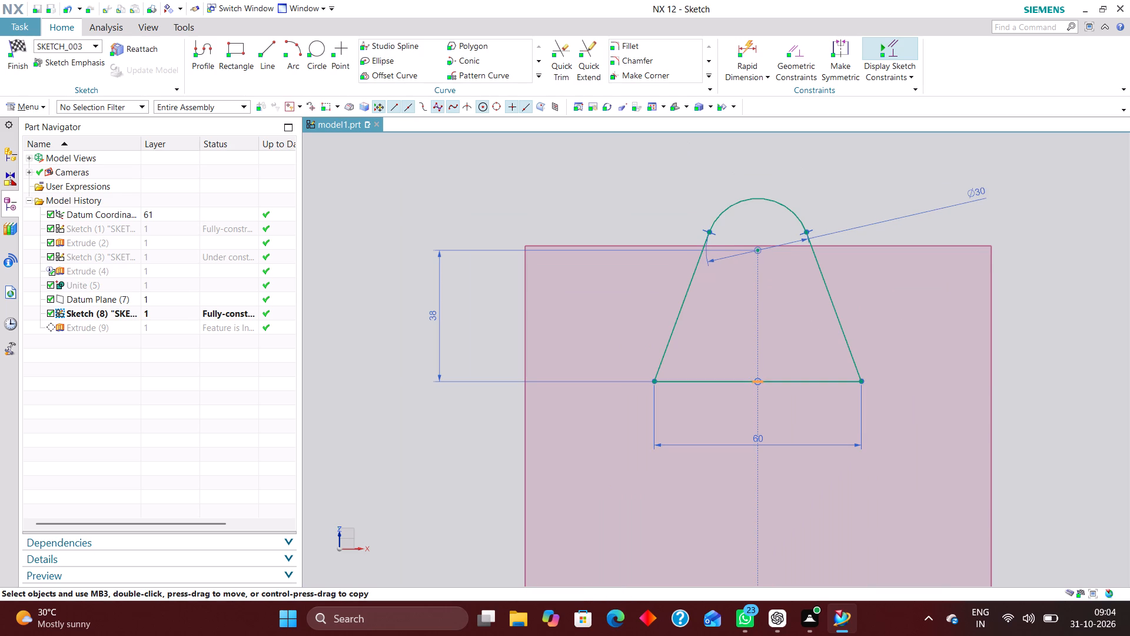
pyautogui.moveTo(776, 382); pyautogui.dragTo(780, 402)
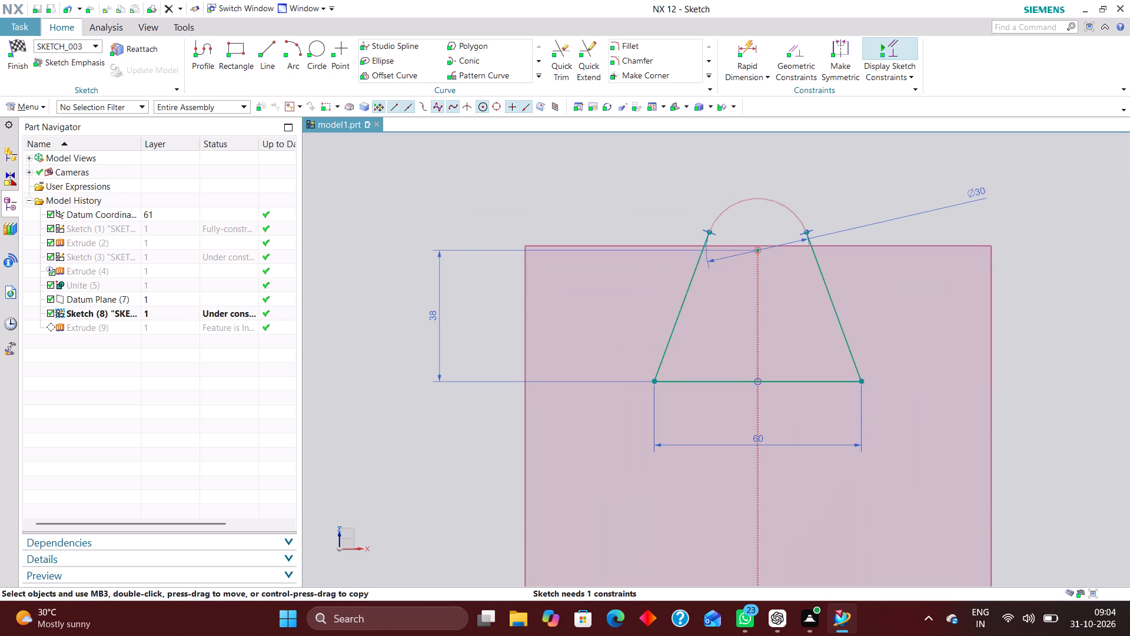
pyautogui.moveTo(729, 385); pyautogui.dragTo(734, 408)
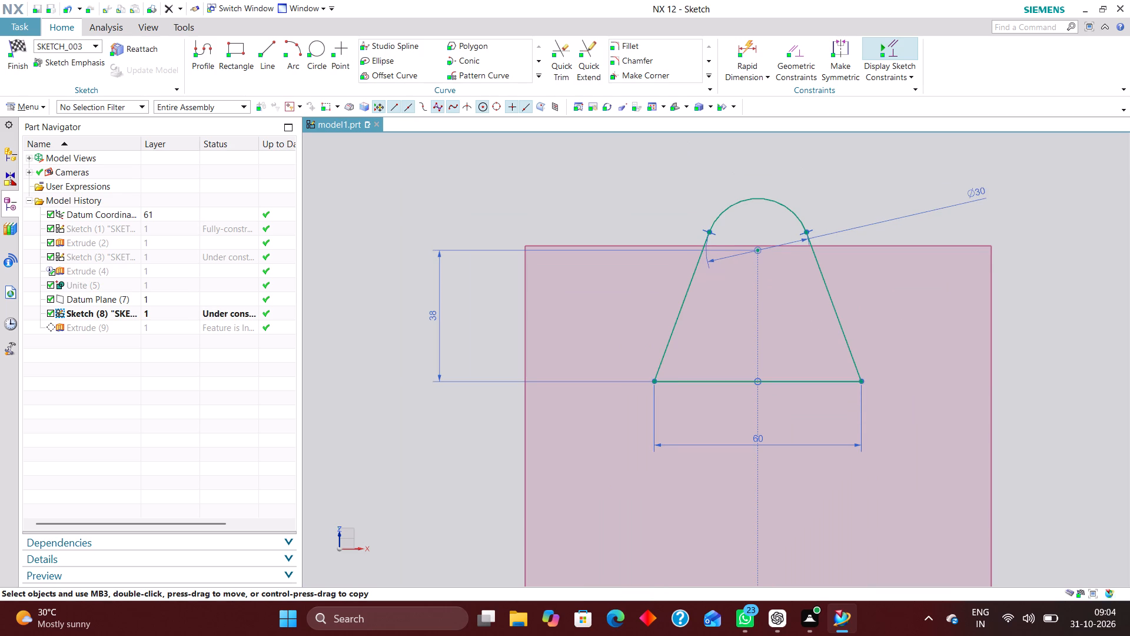
pyautogui.scroll(-3, 705, 344)
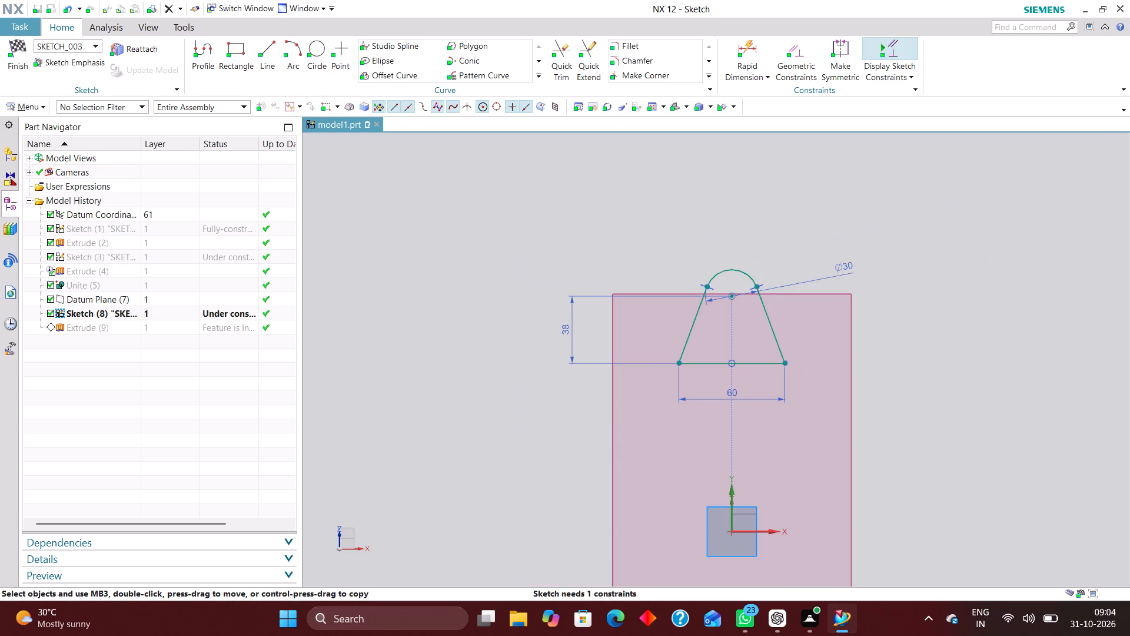
pyautogui.scroll(3, 730, 402)
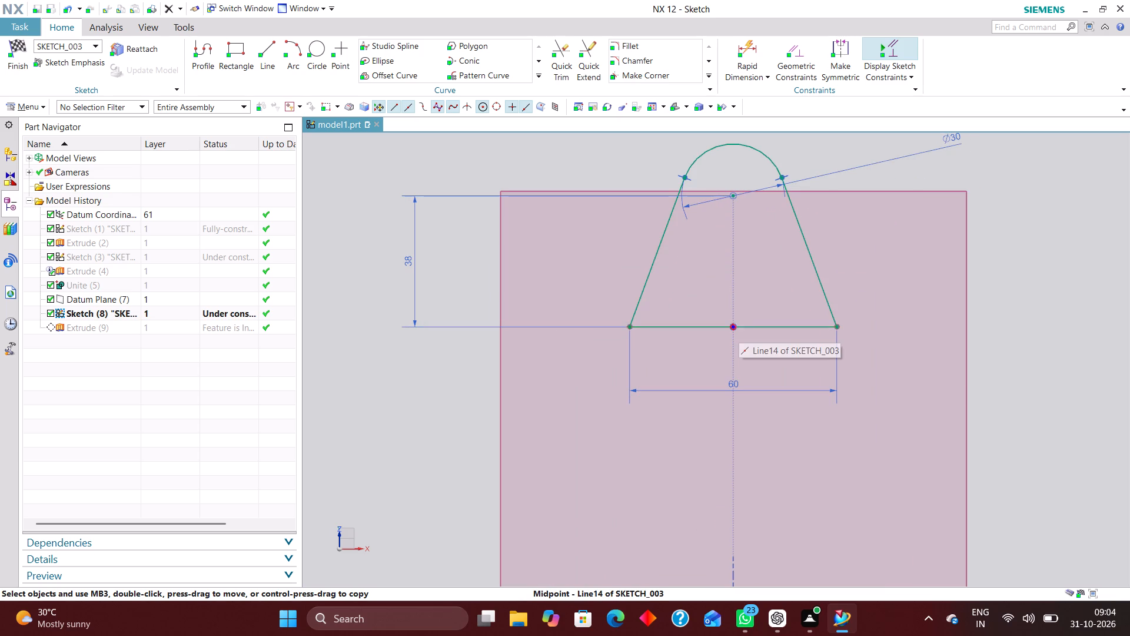
pyautogui.moveTo(731, 327); pyautogui.dragTo(689, 334, button='right')
# Move the tapered profile's base line down to about 9 mm below the plate's projected edge and finish the sketch.
pyautogui.moveTo(750, 330); pyautogui.dragTo(751, 353)
pyautogui.click(751, 353)
pyautogui.moveTo(749, 353); pyautogui.dragTo(755, 371)
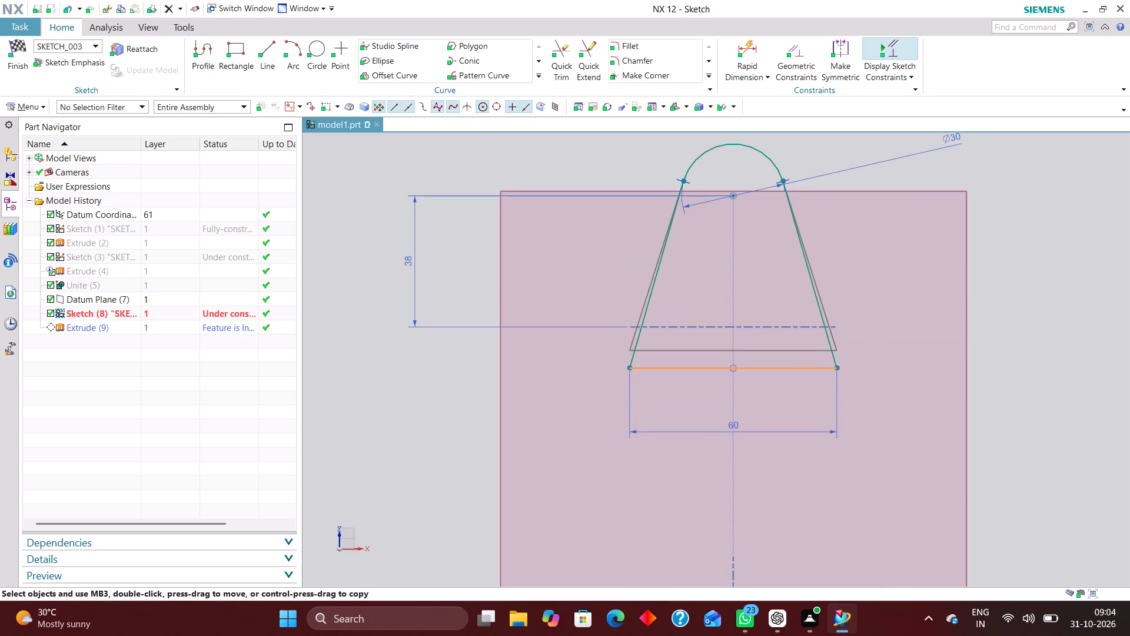
pyautogui.moveTo(755, 371); pyautogui.dragTo(763, 356)
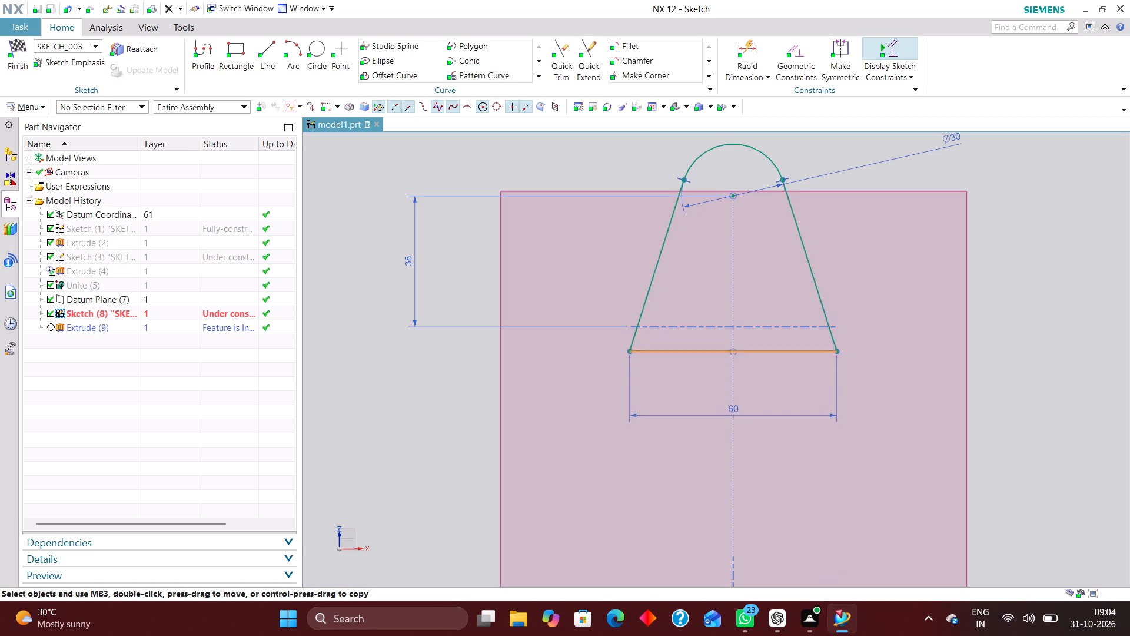
pyautogui.moveTo(763, 356); pyautogui.dragTo(769, 399)
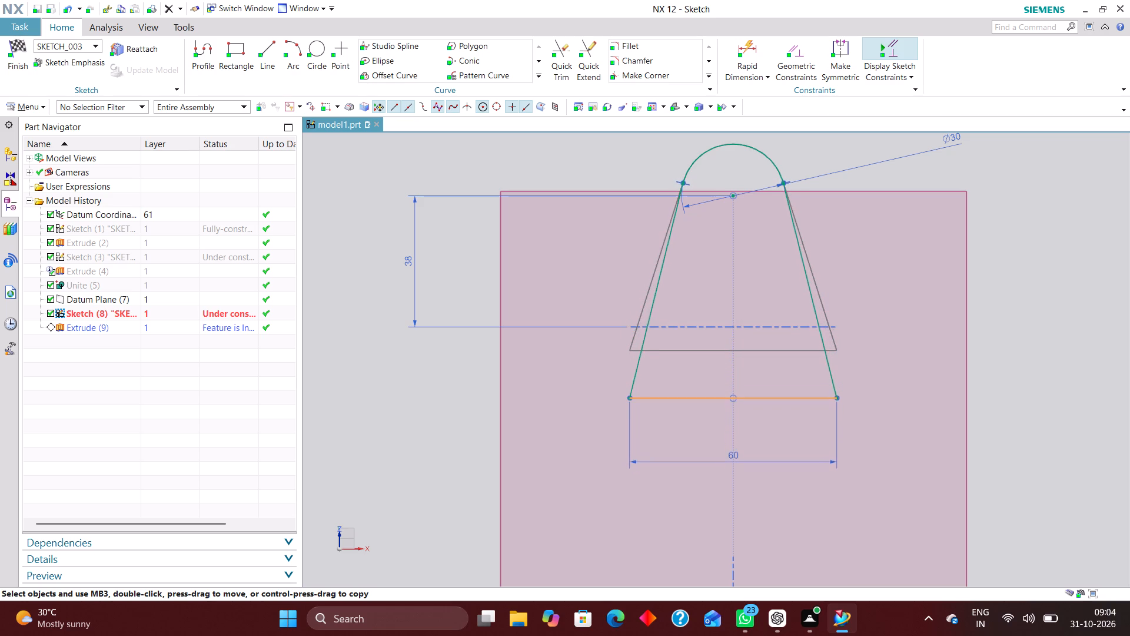
pyautogui.moveTo(769, 399); pyautogui.dragTo(772, 391)
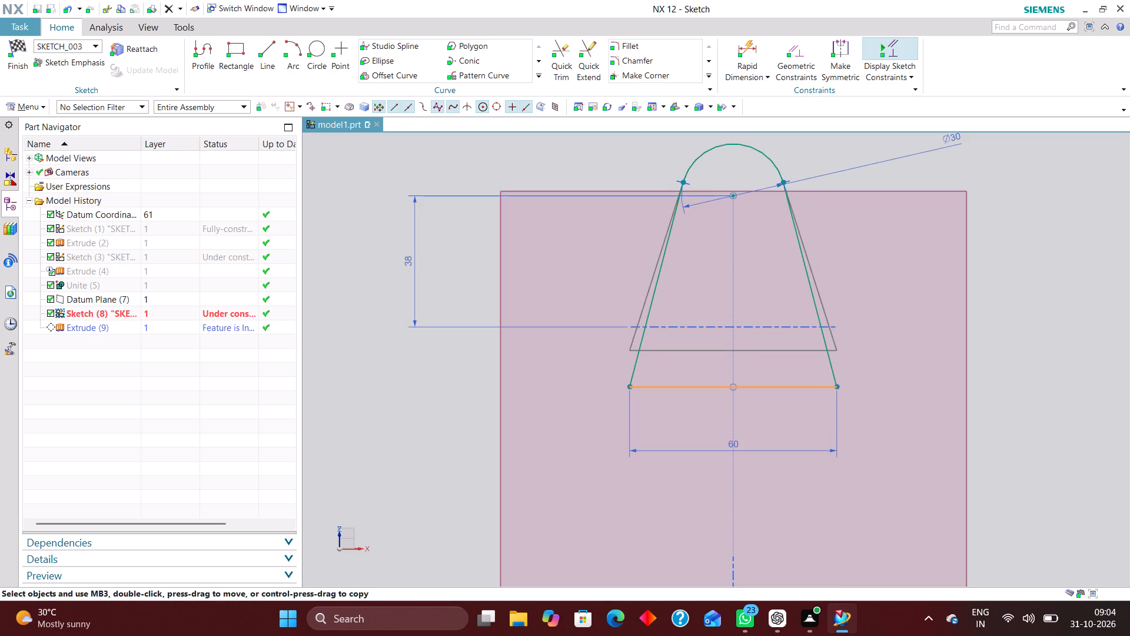
pyautogui.moveTo(772, 391); pyautogui.dragTo(773, 383)
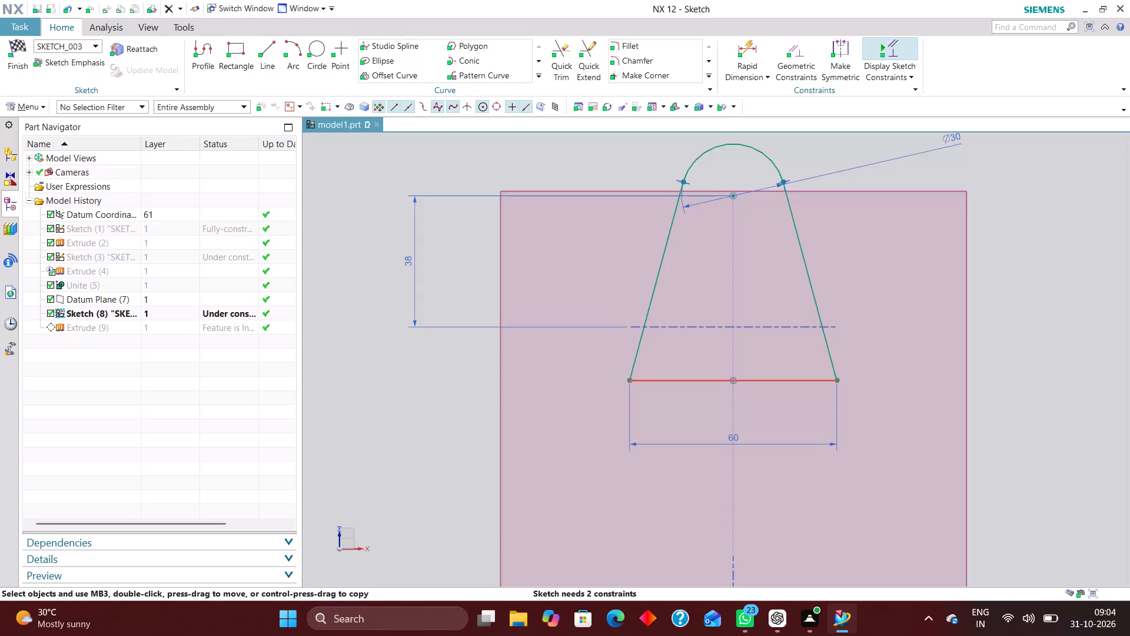
pyautogui.moveTo(769, 383); pyautogui.dragTo(769, 356)
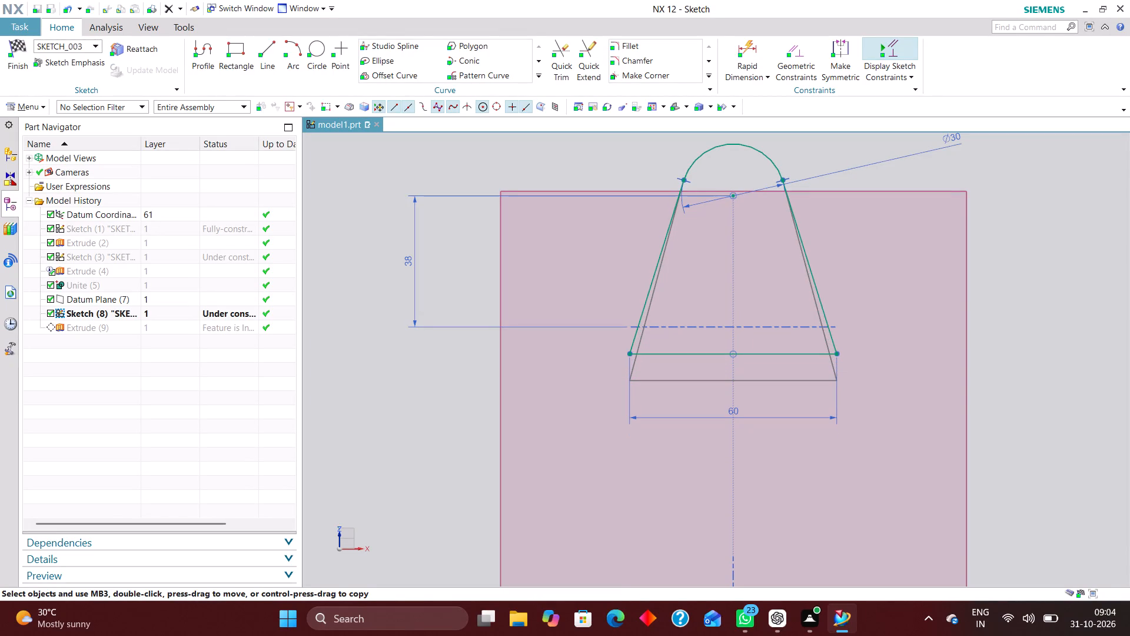
pyautogui.moveTo(769, 356); pyautogui.dragTo(775, 360)
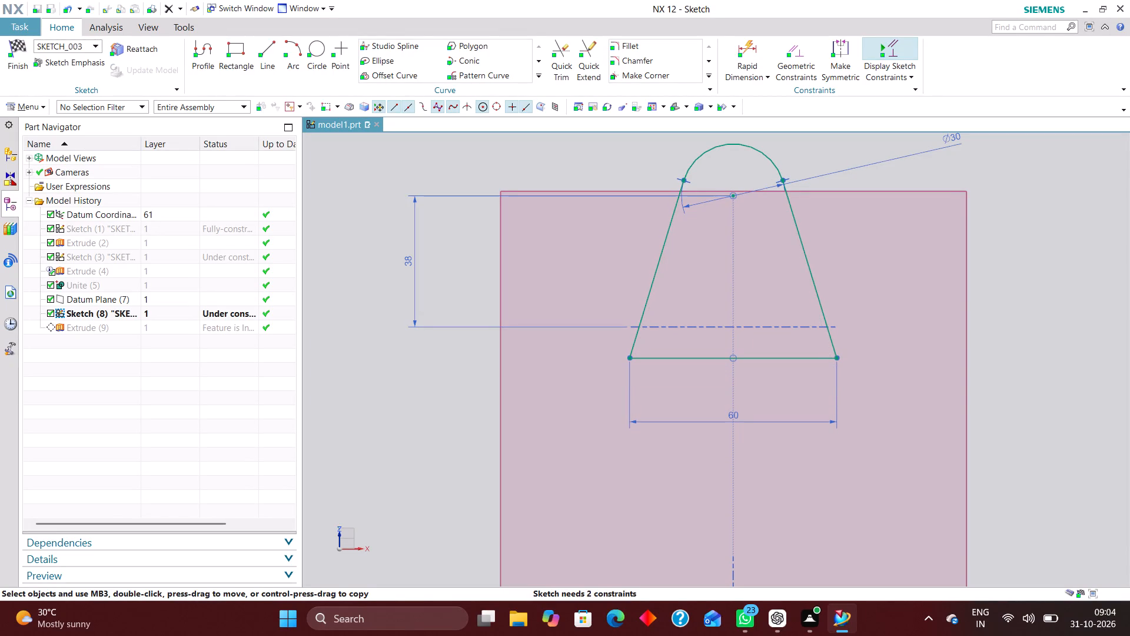
pyautogui.click(13, 49)
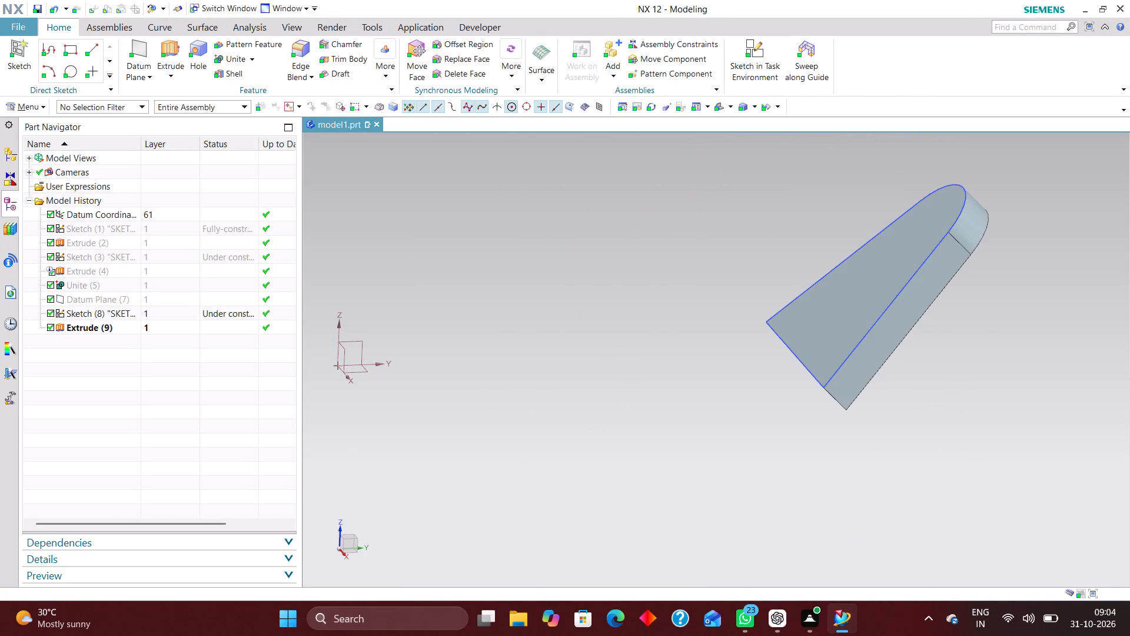
# Show the hidden united block-and-plate body again.
pyautogui.rightClick(105, 300)
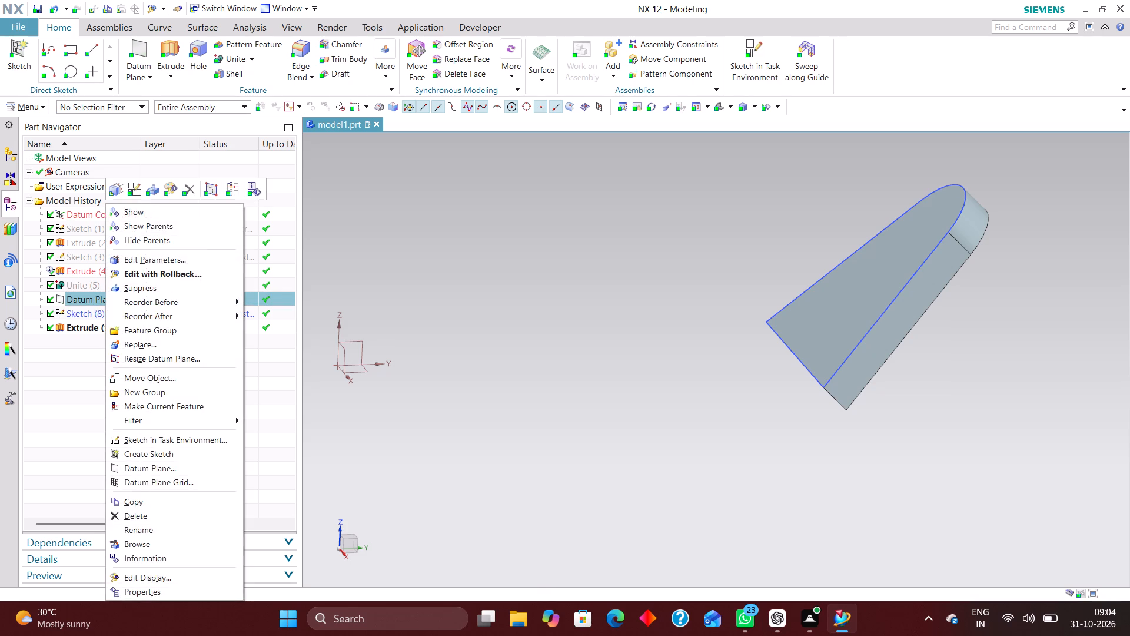
pyautogui.click(82, 283)
pyautogui.rightClick(83, 283)
pyautogui.click(146, 247)
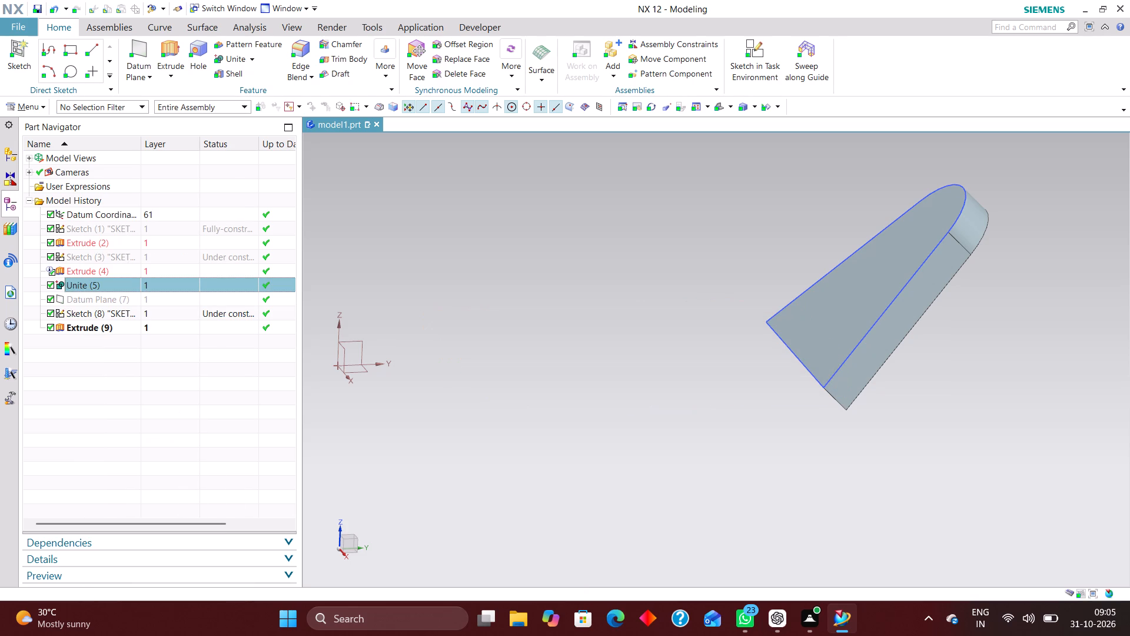
# Examine the joint between the plate's end and the lengthened inclined extrusion from the side, above and below.
pyautogui.moveTo(895, 378); pyautogui.dragTo(878, 399, button='middle')
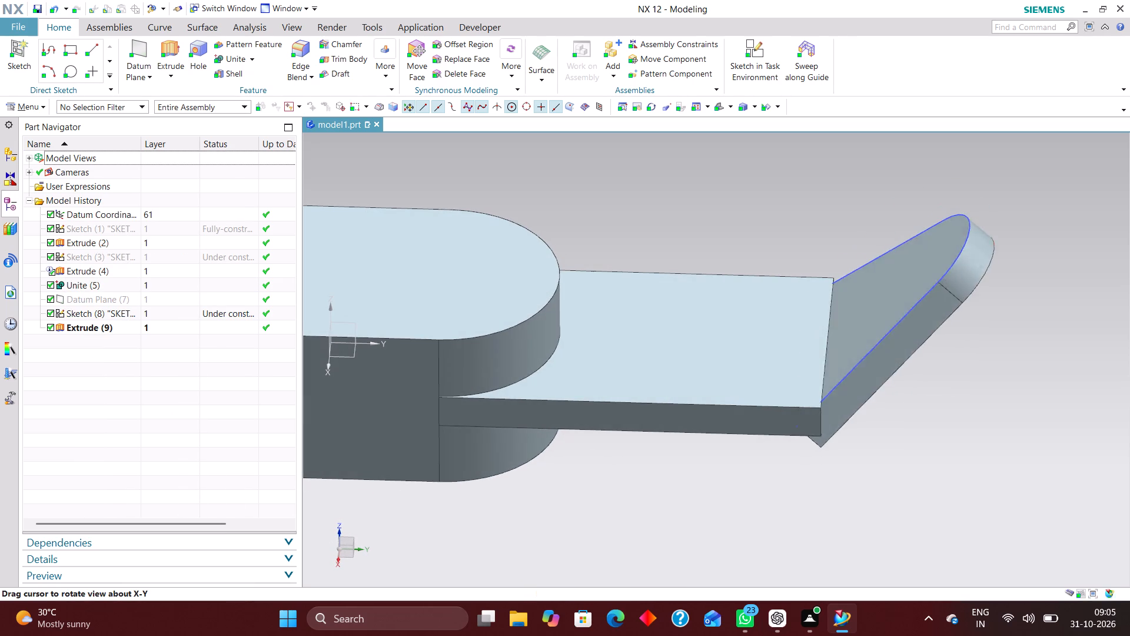
pyautogui.scroll(4, 834, 448)
pyautogui.moveTo(874, 469); pyautogui.dragTo(868, 456, button='middle')
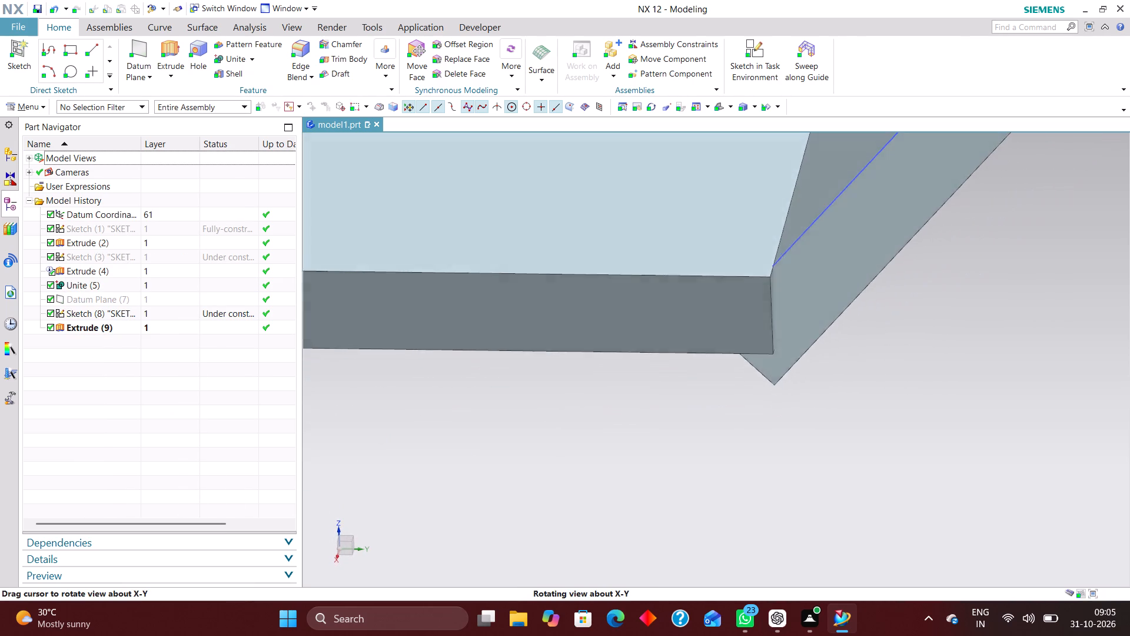
pyautogui.moveTo(868, 456); pyautogui.dragTo(866, 452, button='middle')
pyautogui.moveTo(937, 415); pyautogui.dragTo(859, 418, button='right')
pyautogui.scroll(-3, 776, 445)
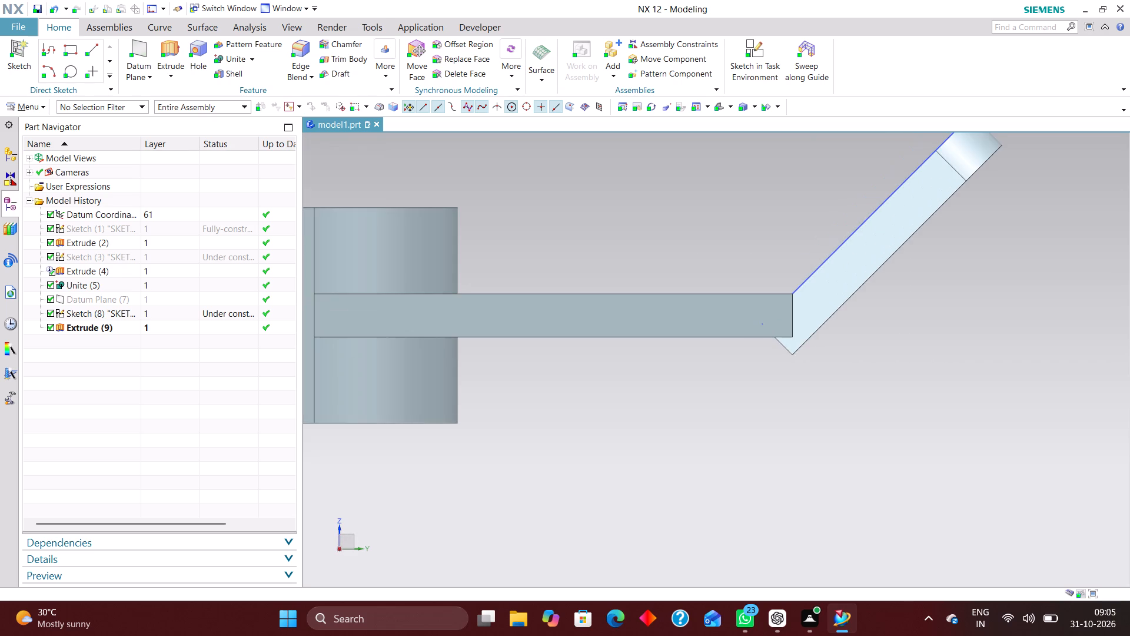
pyautogui.scroll(11, 804, 308)
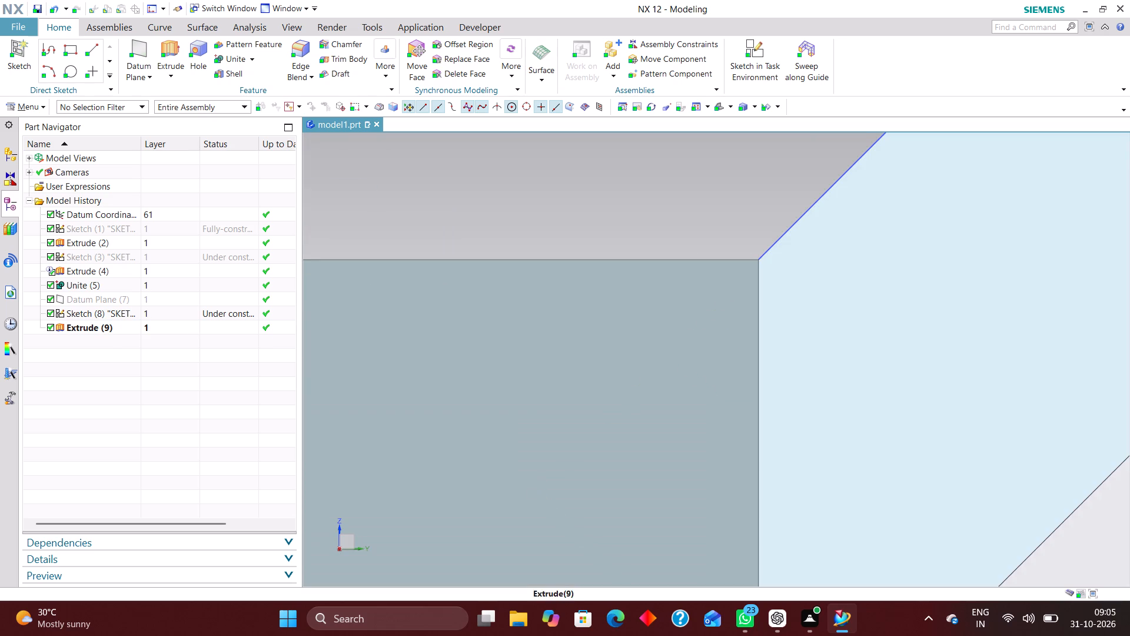
pyautogui.scroll(-5, 753, 242)
pyautogui.scroll(-4, 813, 387)
pyautogui.moveTo(863, 419); pyautogui.dragTo(869, 455, button='middle')
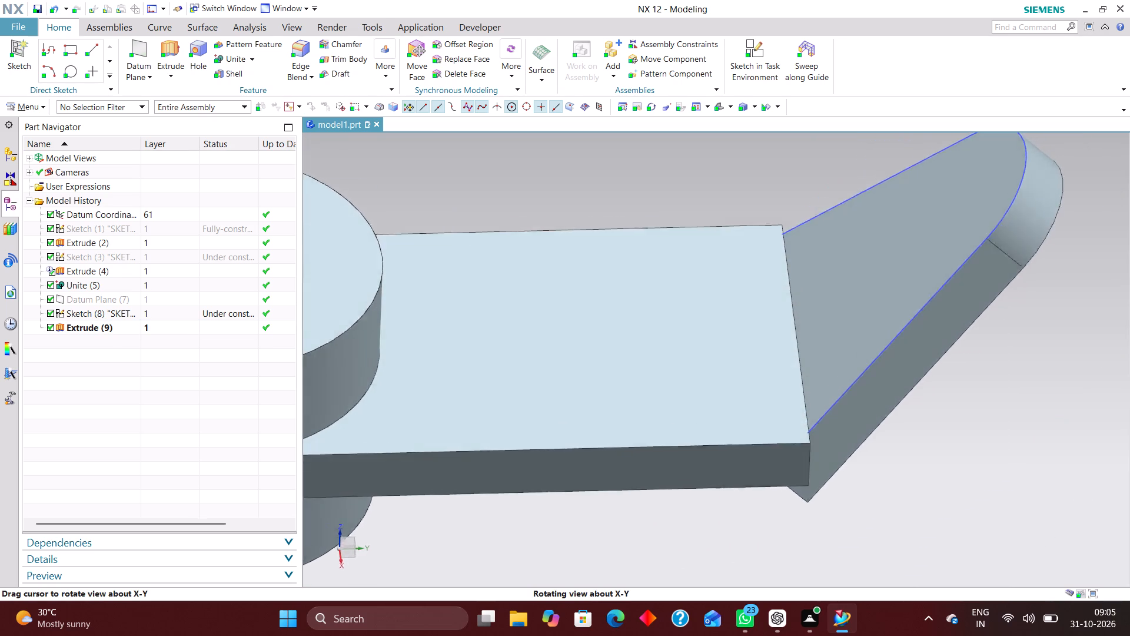
pyautogui.moveTo(869, 455); pyautogui.dragTo(829, 506, button='middle')
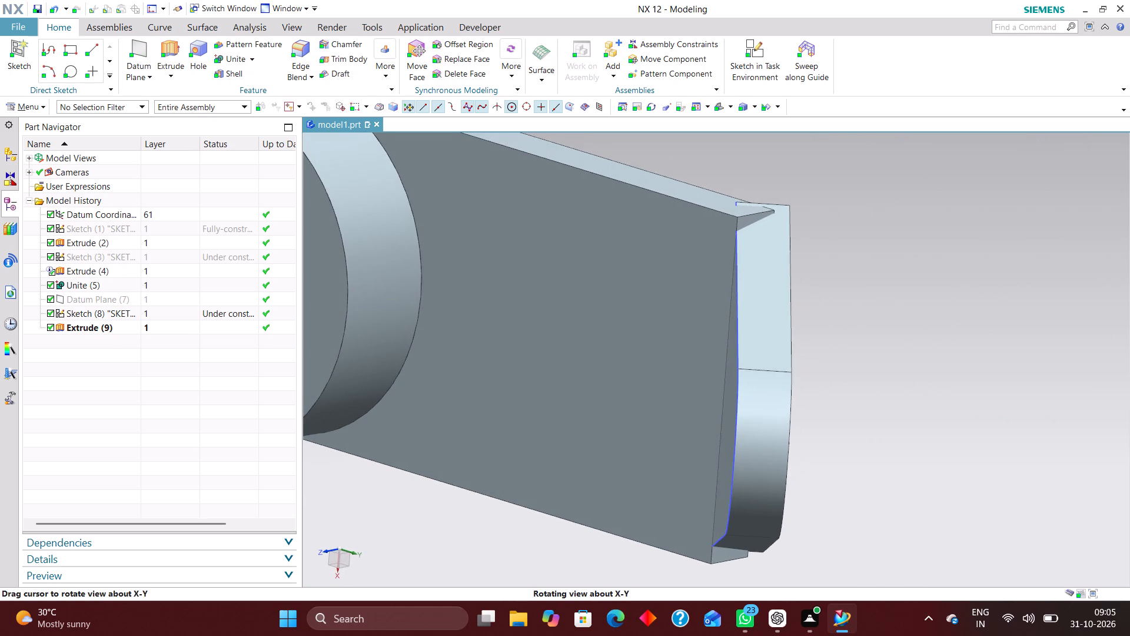
pyautogui.moveTo(829, 506); pyautogui.dragTo(845, 476, button='middle')
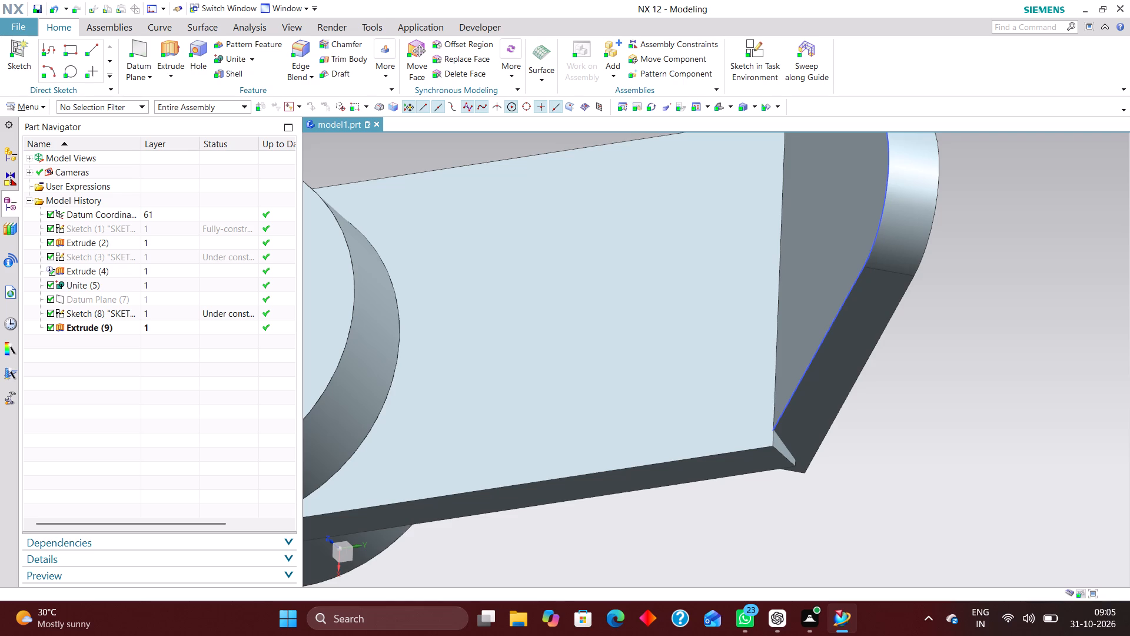
# Reopen the tapered, round-topped profile's sketch with rollback.
pyautogui.click(167, 310)
pyautogui.rightClick(167, 310)
pyautogui.click(238, 83)
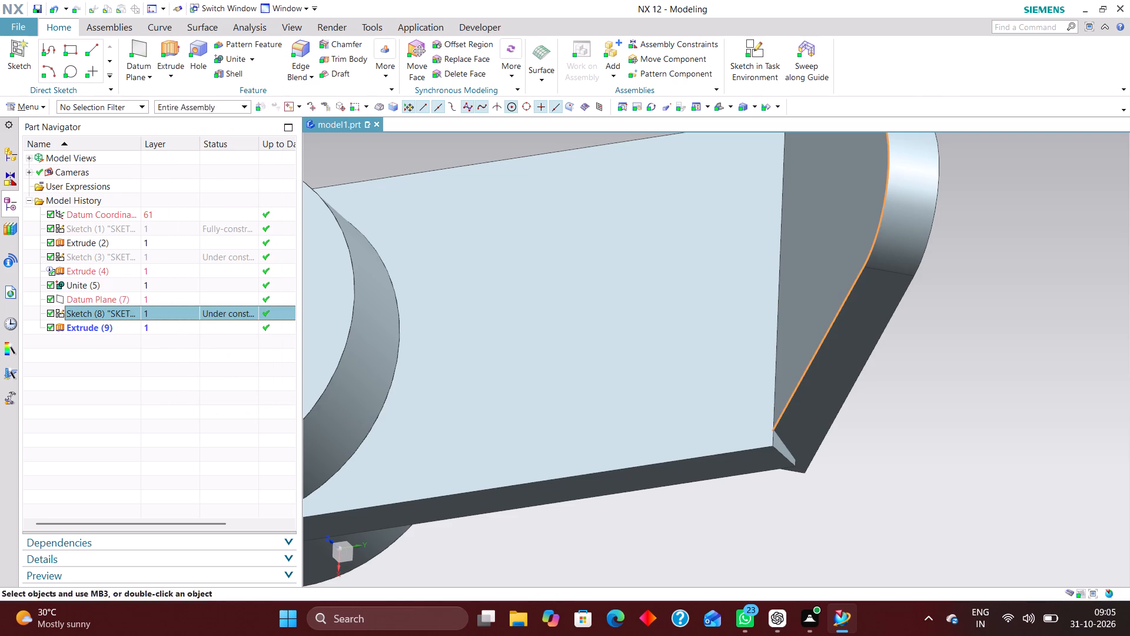
# Draw short vertical lines up from both ends of the profile's base line to the plate's edge level, the left one about 9 mm long.
pyautogui.scroll(-2, 660, 286)
pyautogui.scroll(5, 678, 360)
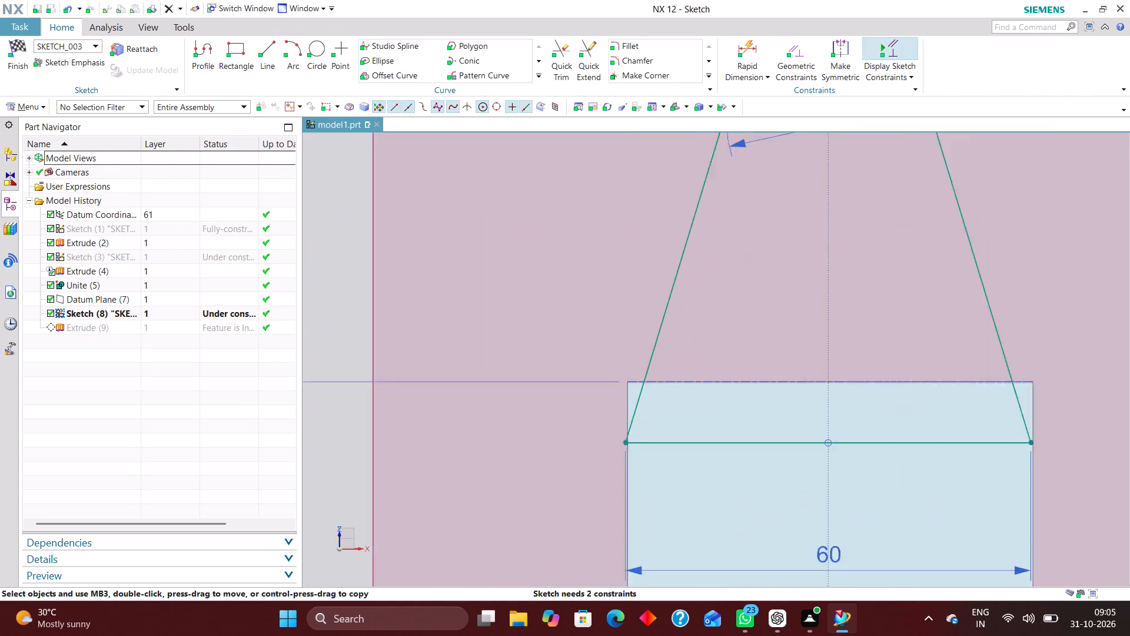
pyautogui.scroll(1, 678, 360)
pyautogui.scroll(-3, 580, 444)
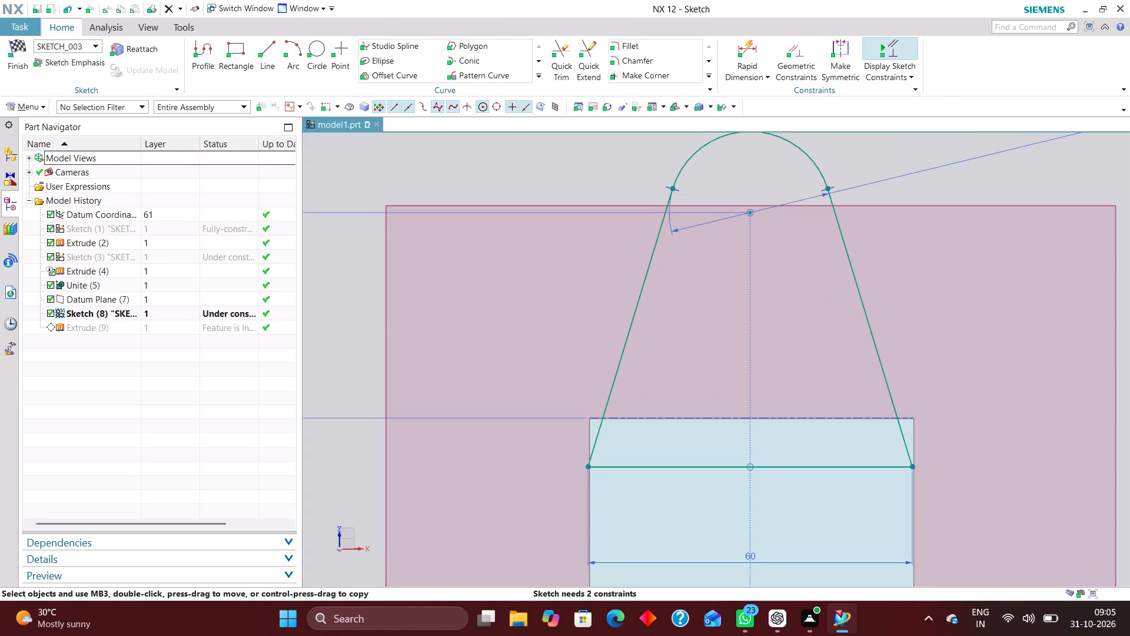
pyautogui.scroll(2, 607, 479)
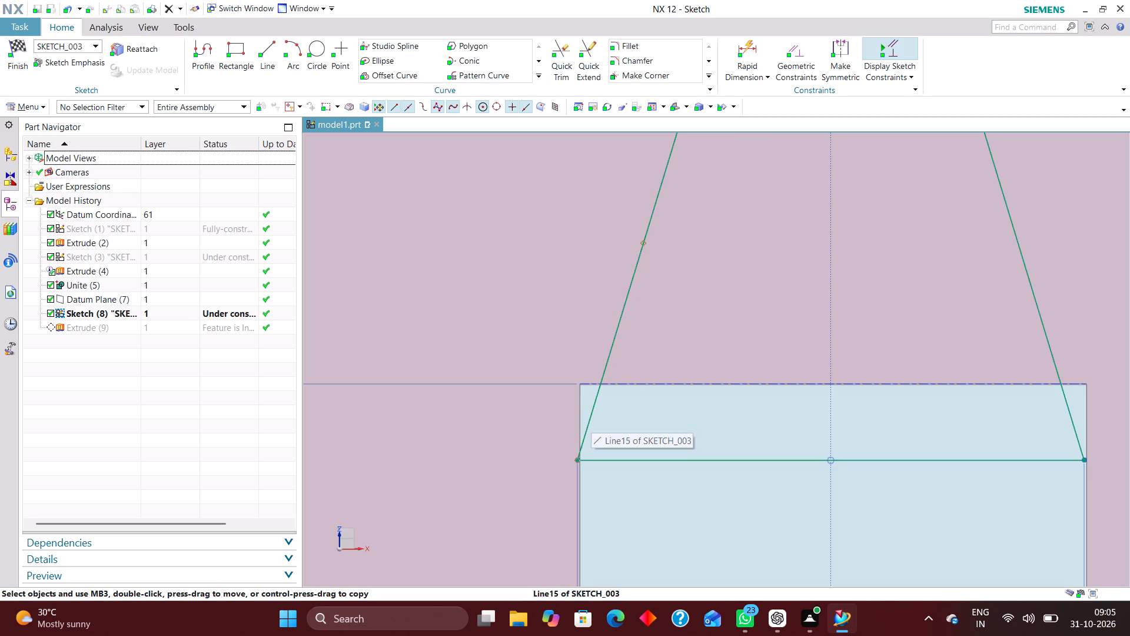
pyautogui.click(258, 52)
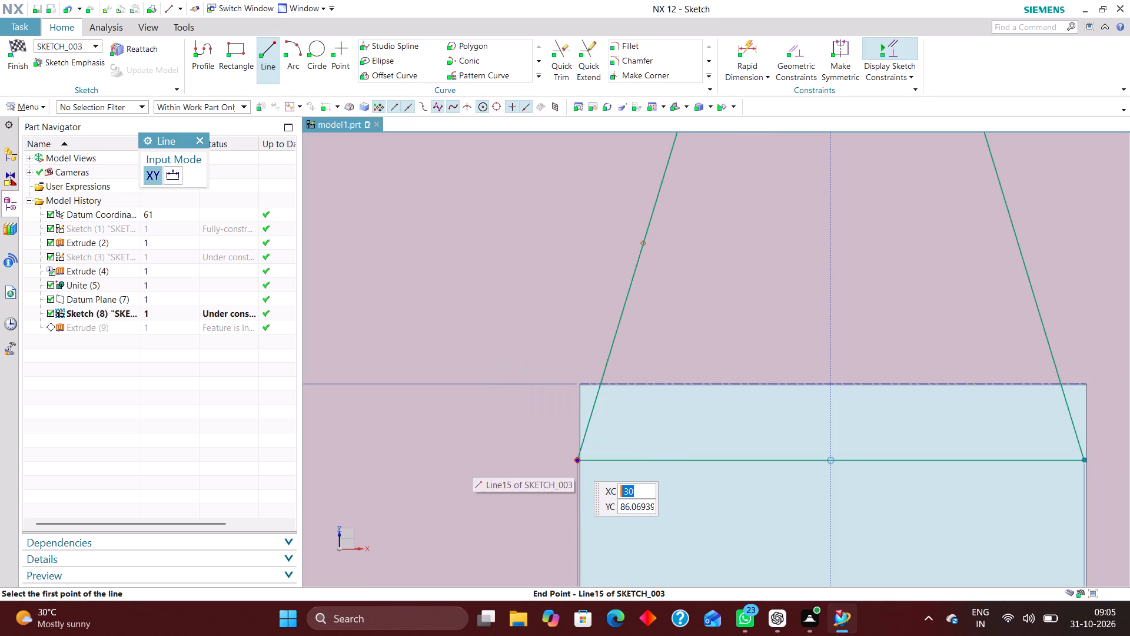
pyautogui.click(574, 462)
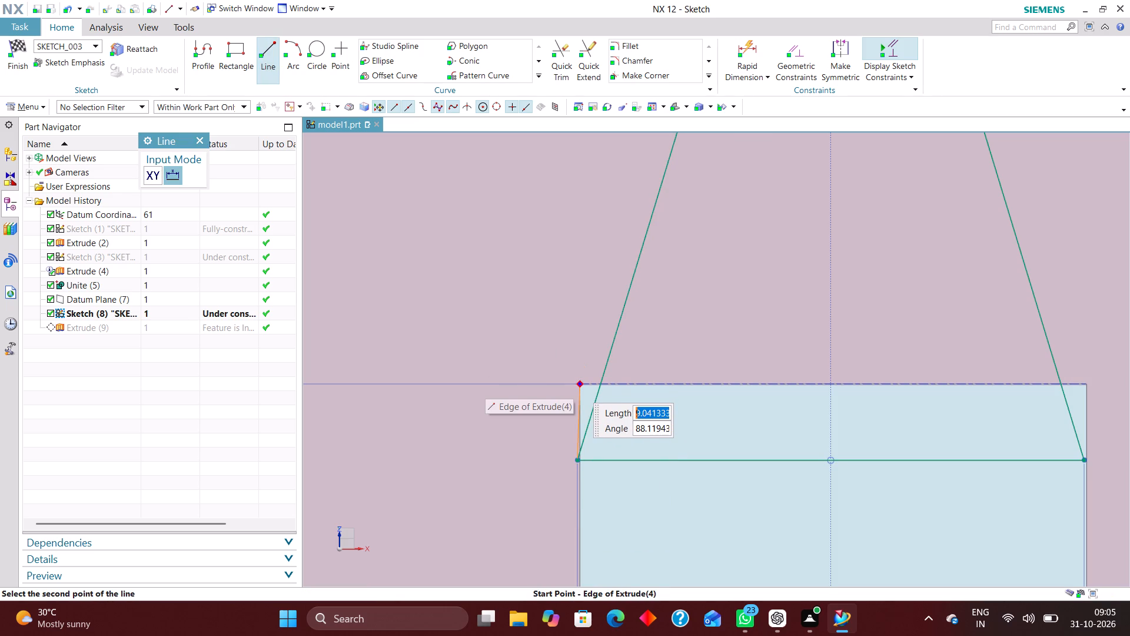
pyautogui.click(573, 380)
pyautogui.scroll(-3, 527, 409)
pyautogui.scroll(4, 827, 422)
pyautogui.click(803, 445)
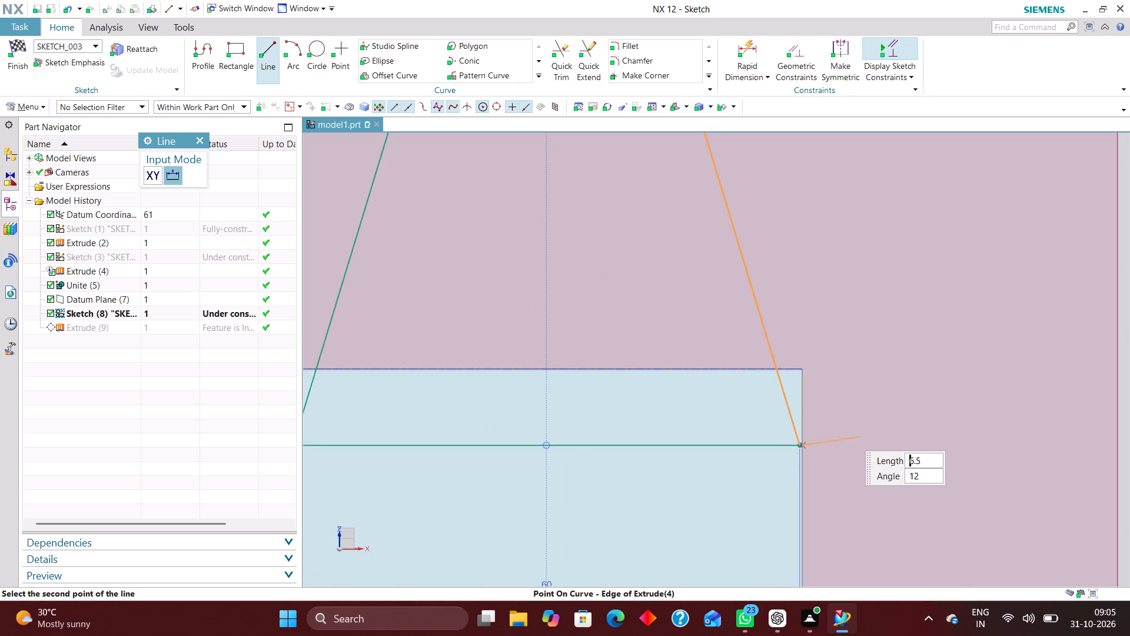
pyautogui.click(793, 347)
pyautogui.scroll(-3, 822, 387)
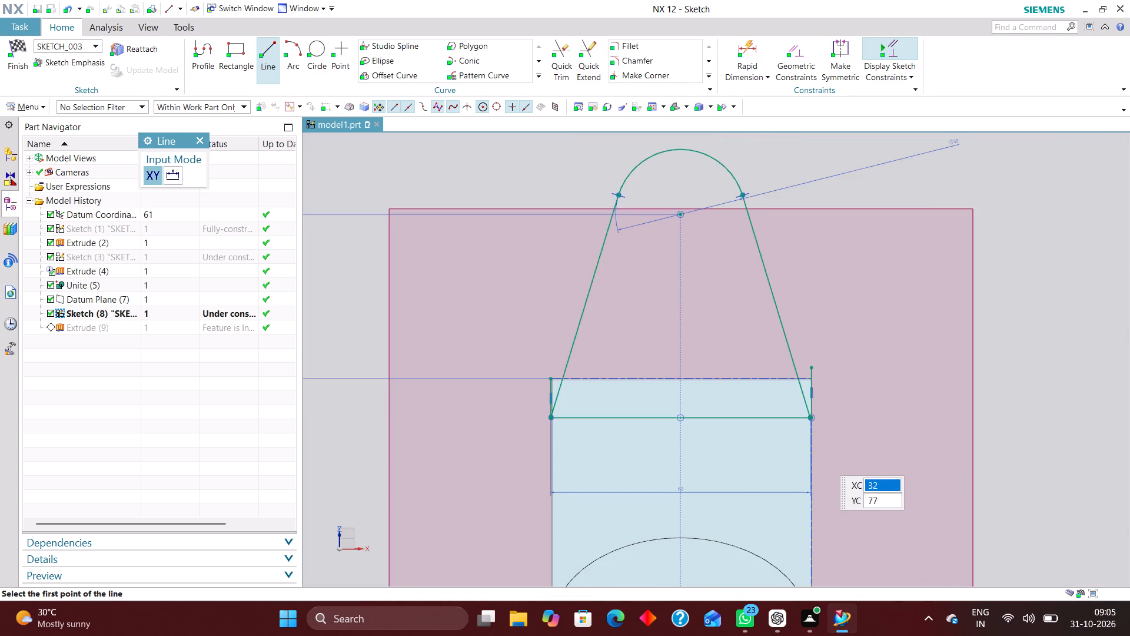
pyautogui.click(197, 143)
# Apply a Point on Curve constraint between the base line's midpoint and the sketch's vertical axis.
pyautogui.click(790, 51)
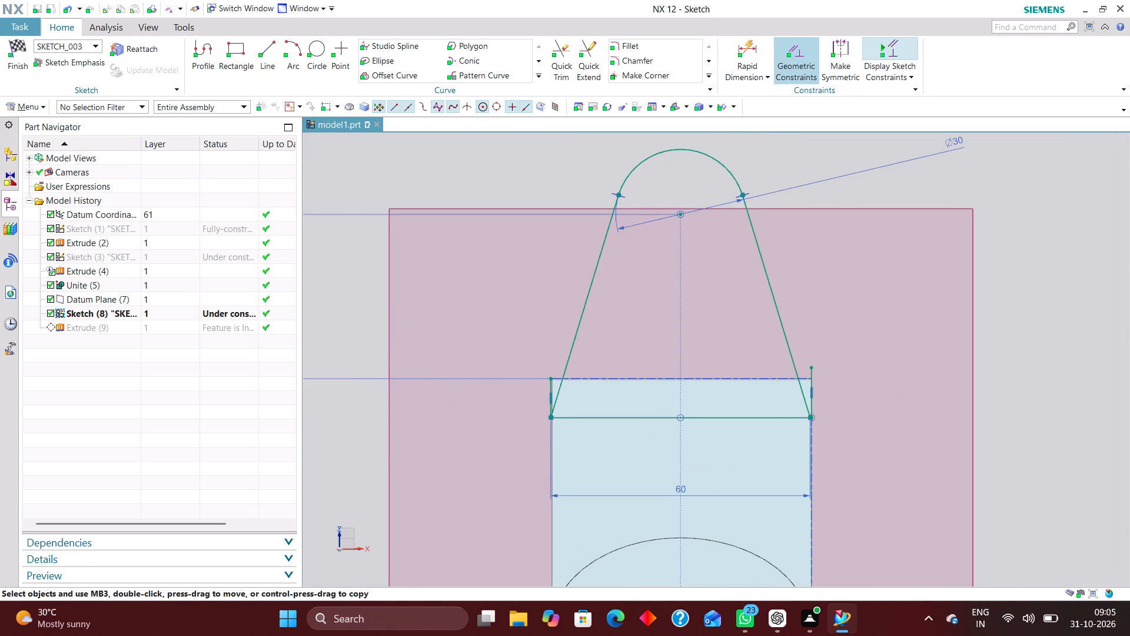
pyautogui.click(680, 417)
pyautogui.scroll(-3, 652, 333)
pyautogui.click(665, 535)
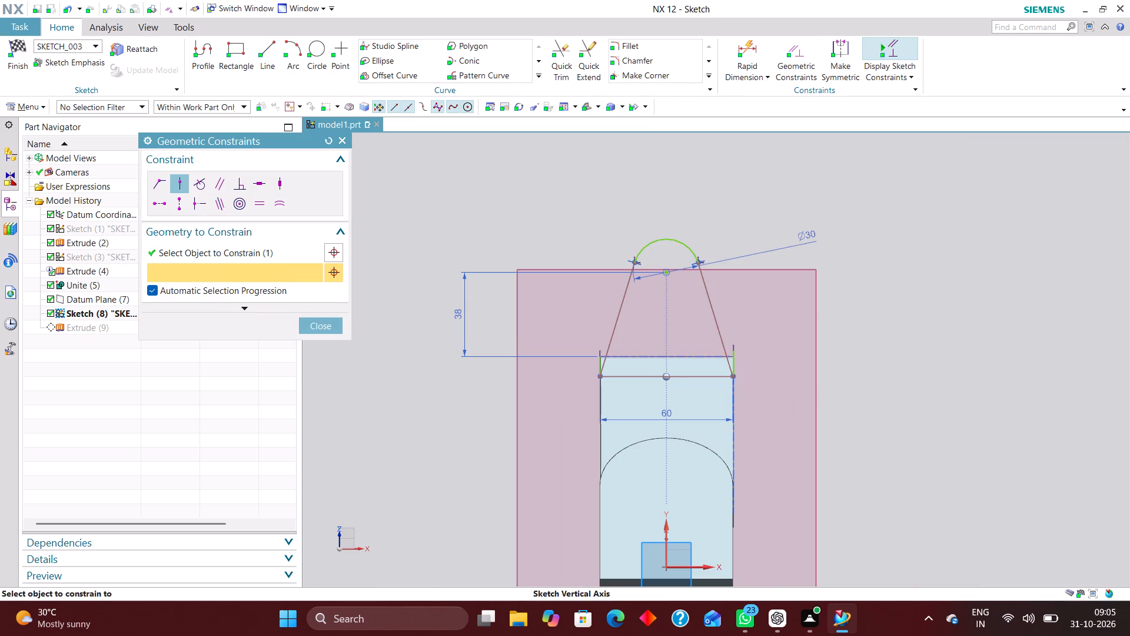
pyautogui.click(558, 326)
pyautogui.scroll(2, 659, 334)
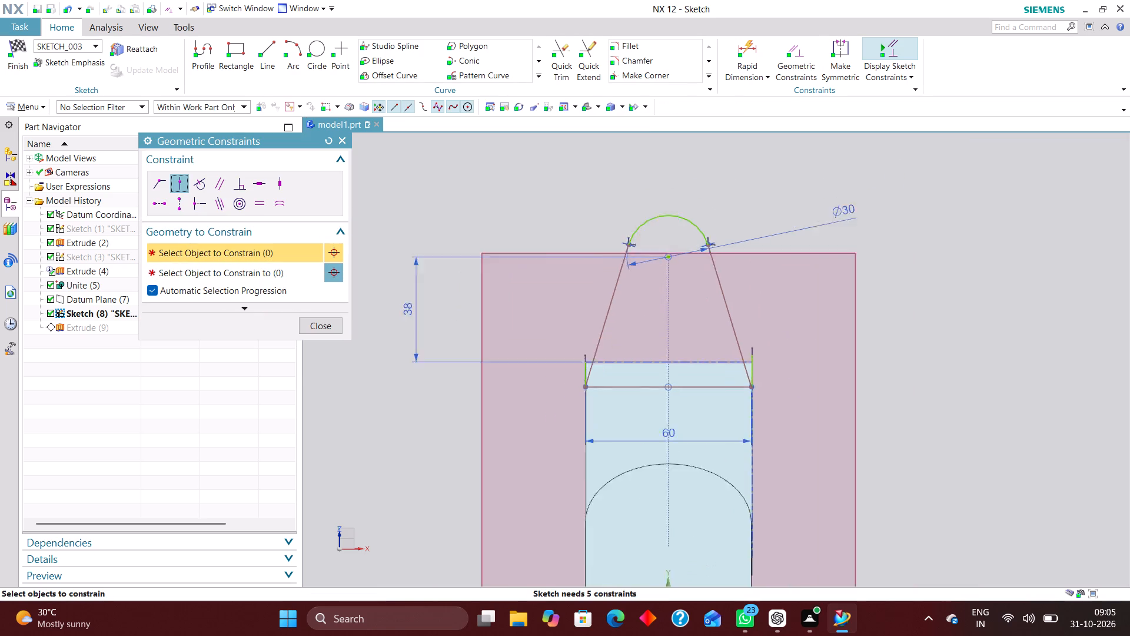
pyautogui.scroll(1, 659, 336)
pyautogui.scroll(3, 603, 403)
pyautogui.scroll(-2, 602, 403)
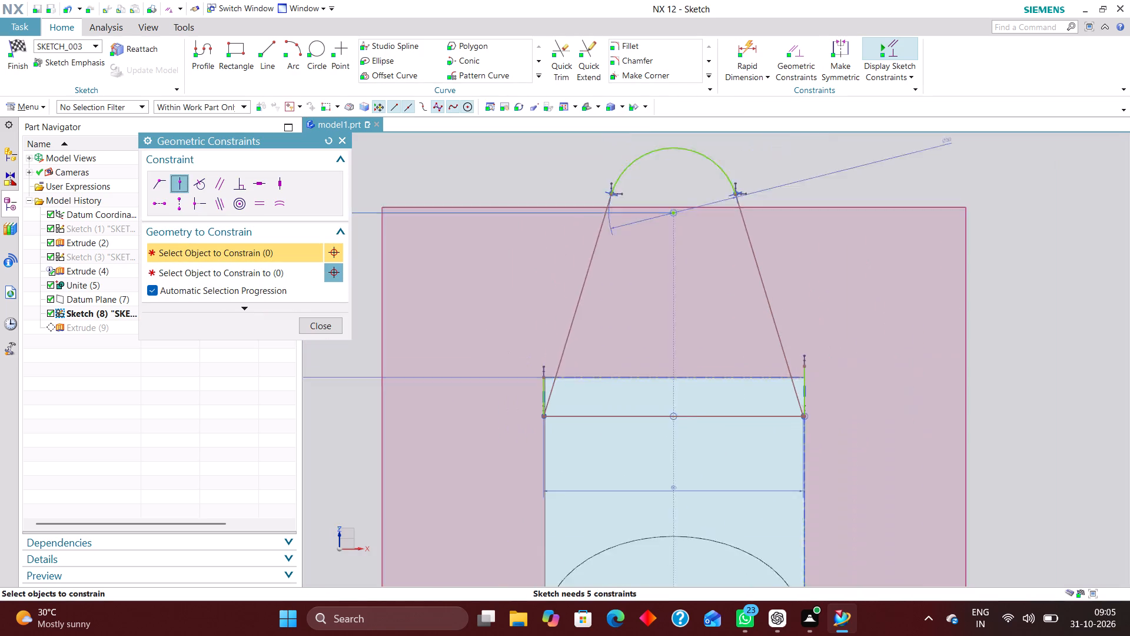
pyautogui.scroll(-2, 602, 405)
pyautogui.scroll(3, 602, 406)
pyautogui.scroll(-1, 543, 374)
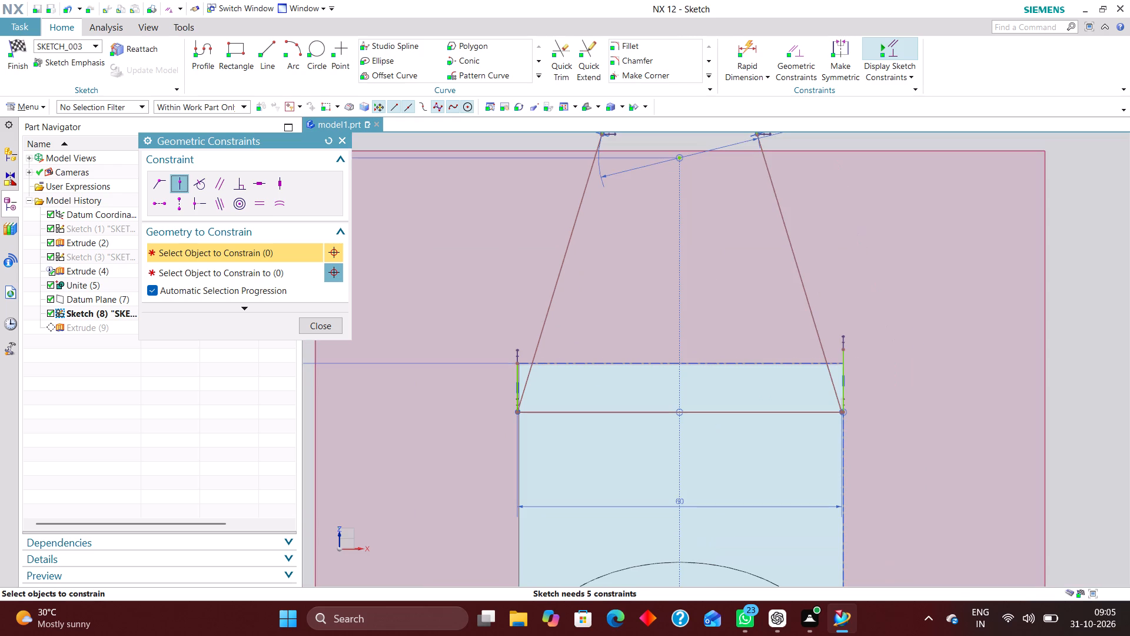
pyautogui.scroll(-1, 534, 362)
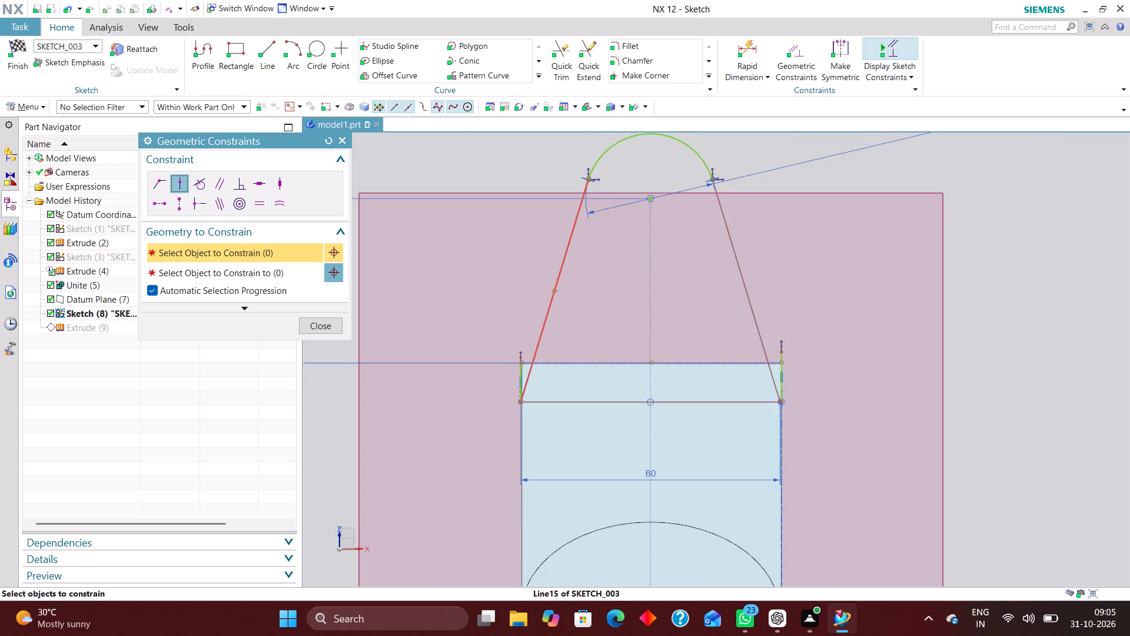
pyautogui.scroll(3, 558, 274)
pyautogui.click(327, 323)
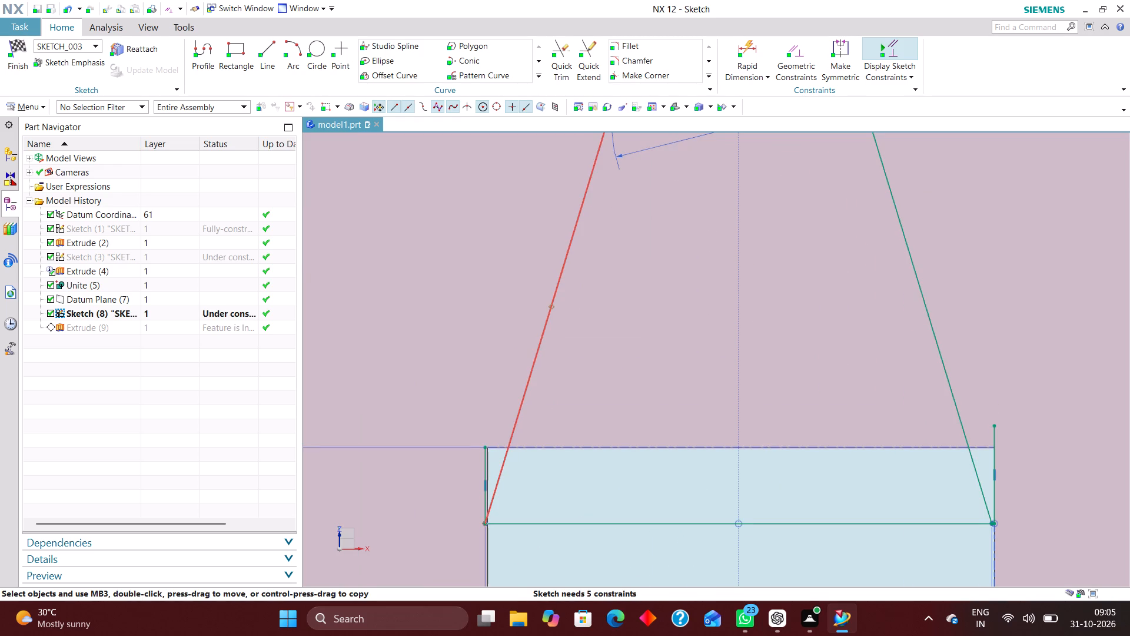
# Delete the left slanted side line of the tapered profile.
pyautogui.moveTo(534, 370); pyautogui.dragTo(484, 372, button='right')
# Draw a slanted line from the top of the left short vertical line to the left end of the rounded top's arc.
pyautogui.scroll(-3, 510, 376)
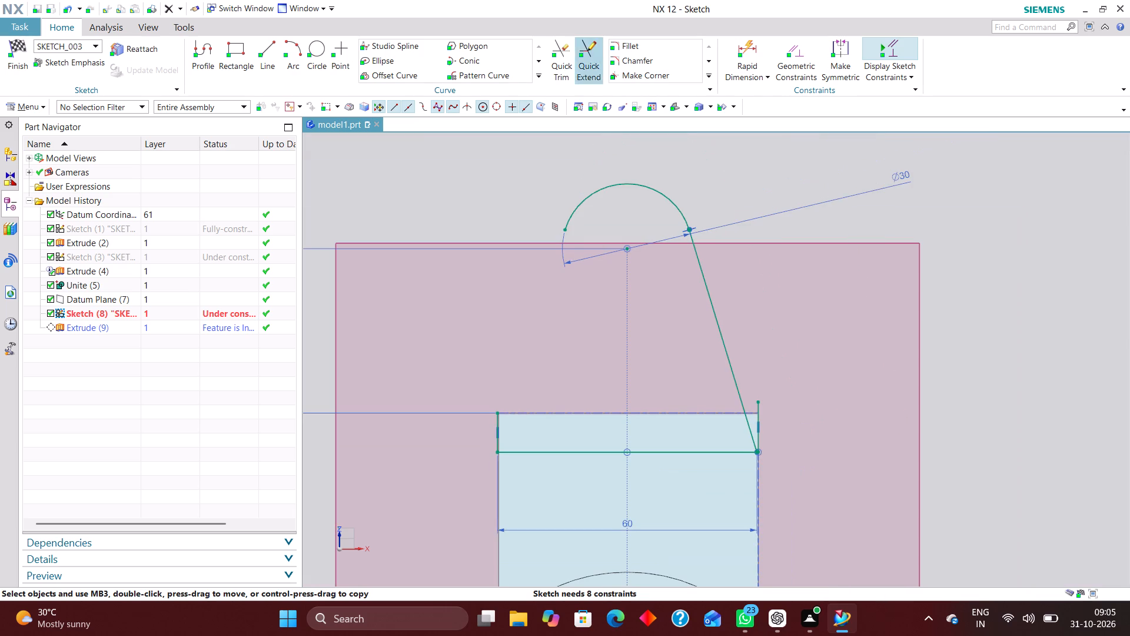
pyautogui.click(264, 48)
pyautogui.scroll(5, 485, 410)
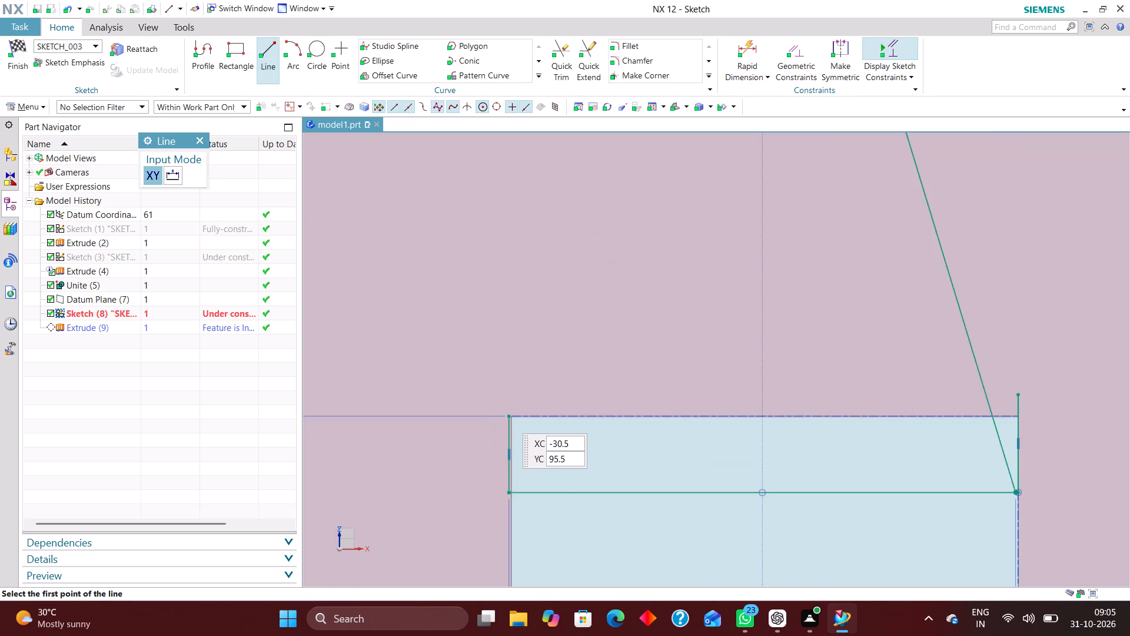
pyautogui.scroll(5, 513, 422)
pyautogui.click(501, 409)
pyautogui.scroll(-5, 476, 436)
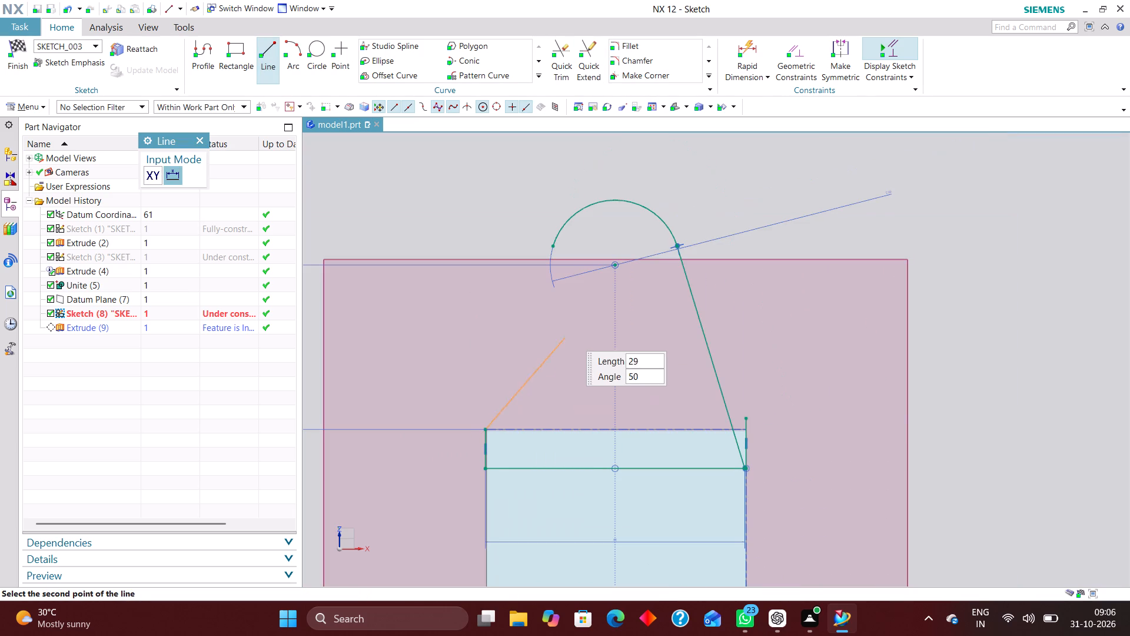
pyautogui.click(553, 250)
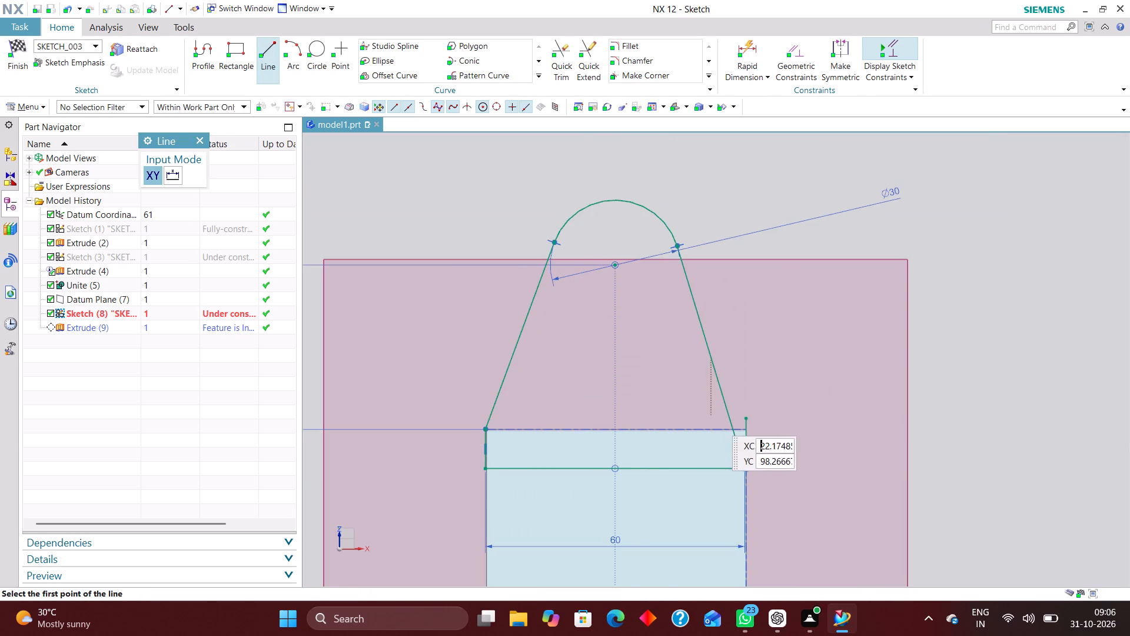
pyautogui.click(209, 140)
pyautogui.click(205, 140)
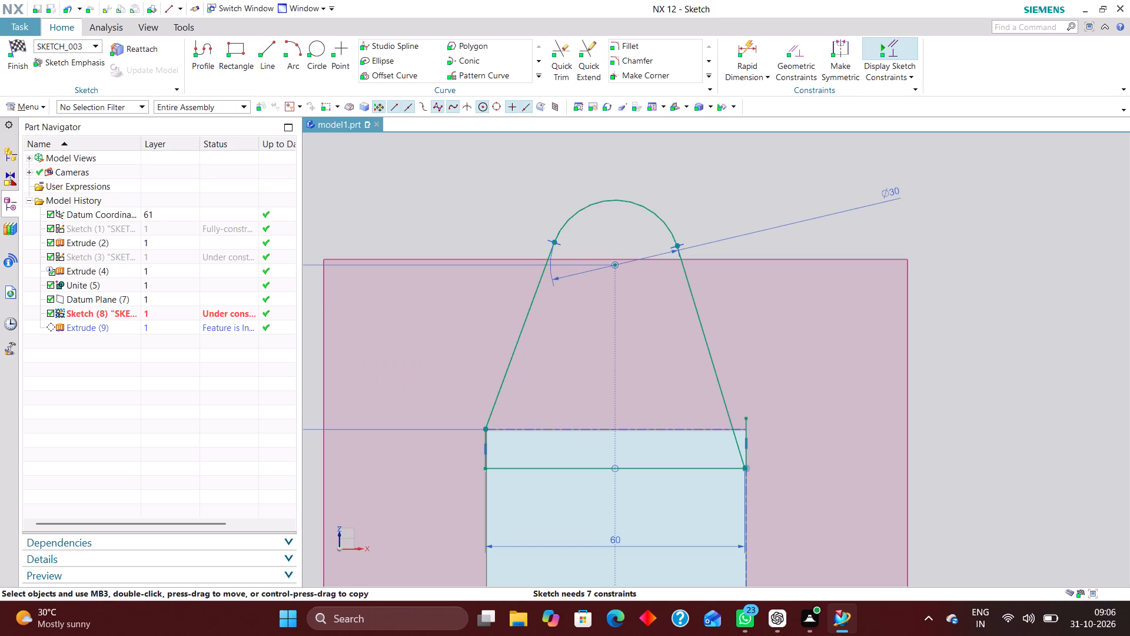
# Delete the right slanted side line of the tapered profile.
pyautogui.moveTo(718, 385); pyautogui.dragTo(639, 388, button='right')
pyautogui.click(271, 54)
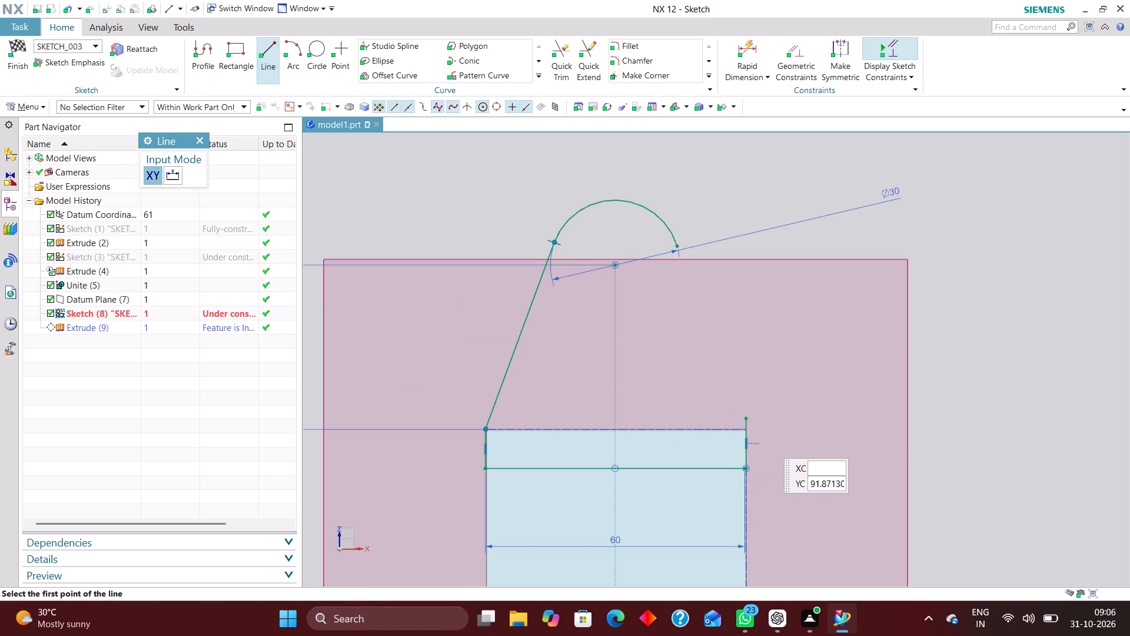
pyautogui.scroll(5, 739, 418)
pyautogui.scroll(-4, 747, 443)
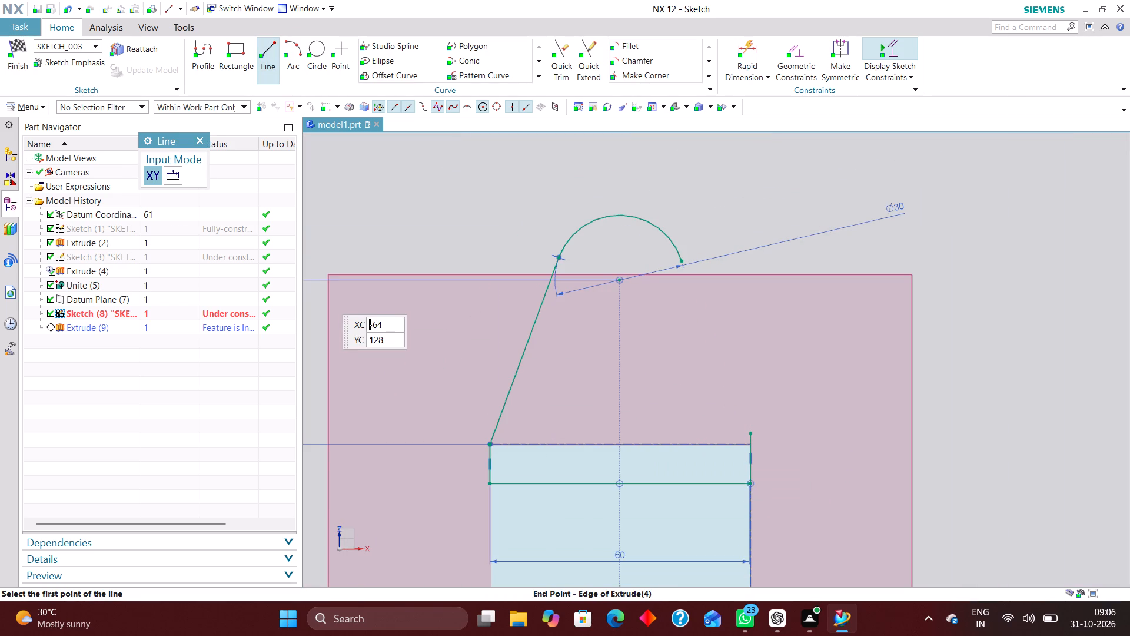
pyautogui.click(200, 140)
# Shorten the right short vertical line by moving its upper endpoint down to the plate's edge level.
pyautogui.scroll(-3, 463, 280)
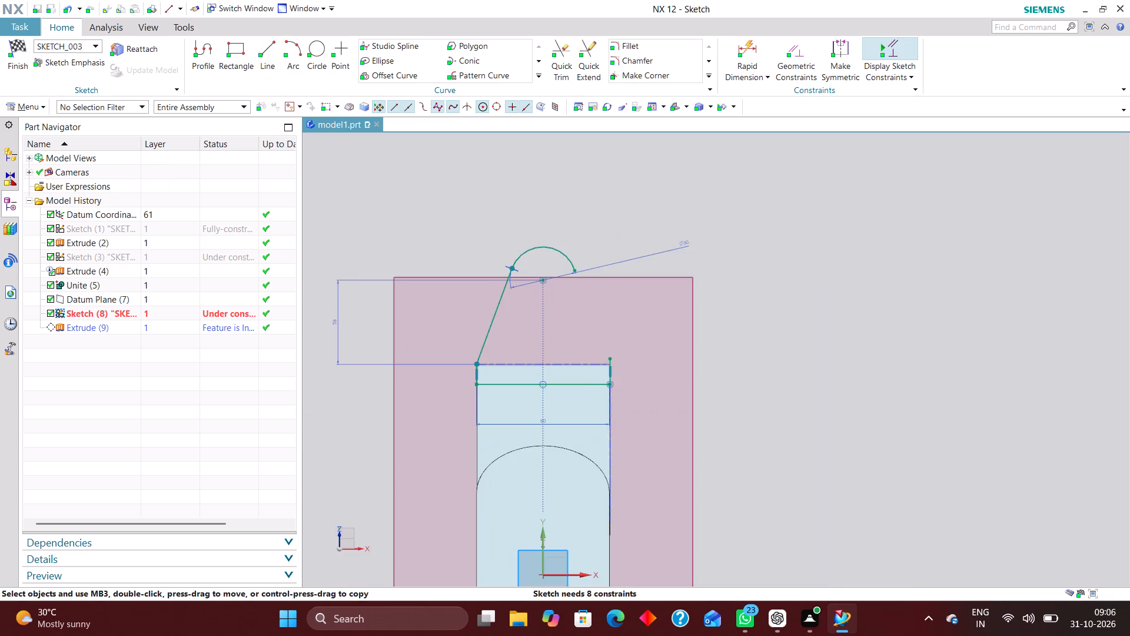
pyautogui.scroll(2, 567, 397)
pyautogui.scroll(5, 610, 349)
pyautogui.moveTo(682, 311); pyautogui.dragTo(684, 316)
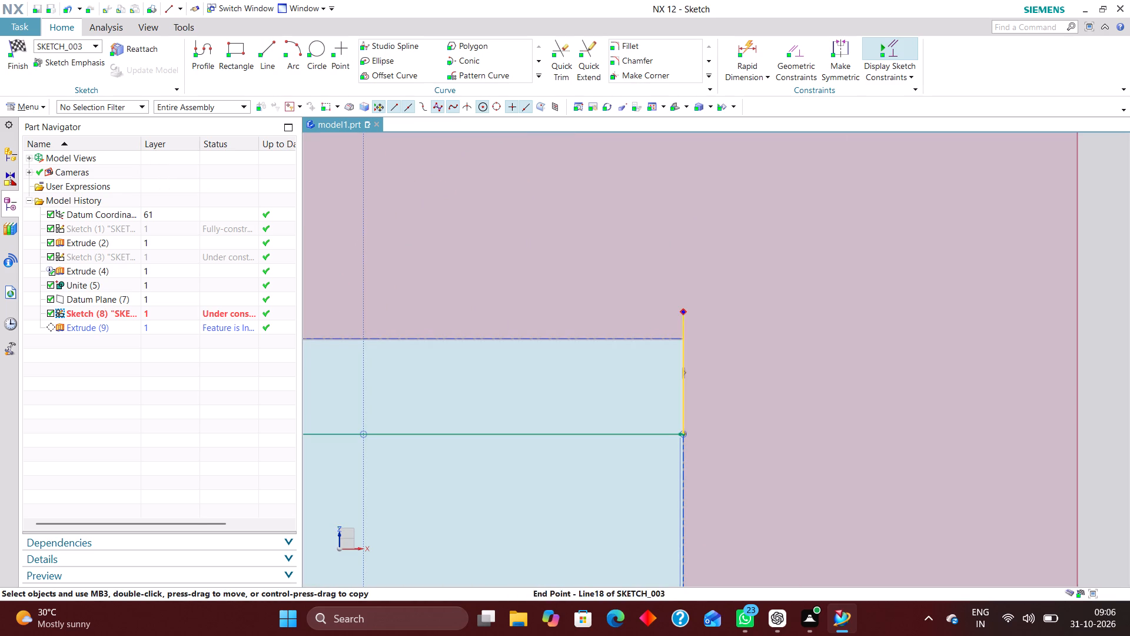
pyautogui.moveTo(684, 316); pyautogui.dragTo(687, 339)
# Draw a slanted line from the right end of the rounded top's arc to the top of the right short vertical line.
pyautogui.scroll(-3, 712, 423)
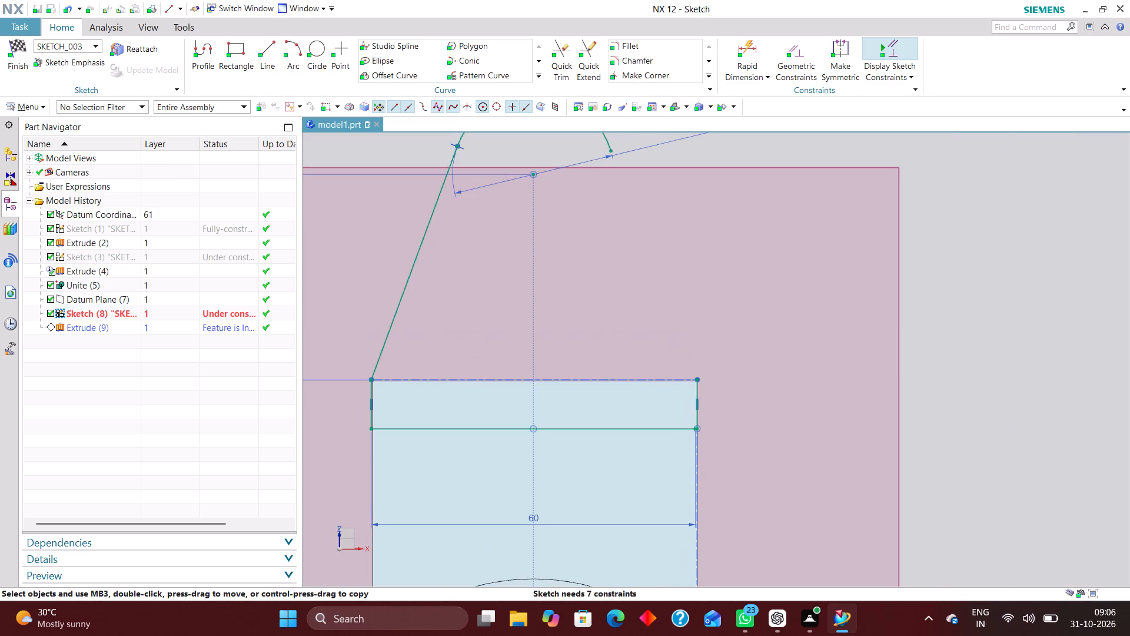
pyautogui.click(263, 55)
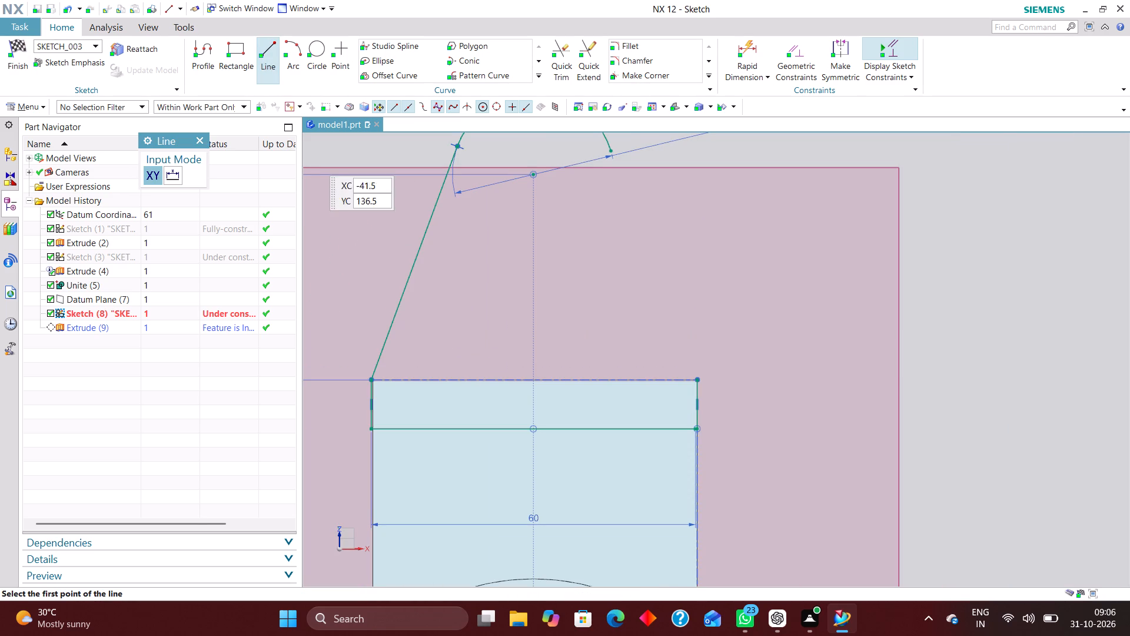
pyautogui.scroll(-2, 517, 301)
pyautogui.scroll(4, 582, 254)
pyautogui.scroll(-3, 569, 224)
pyautogui.scroll(3, 574, 195)
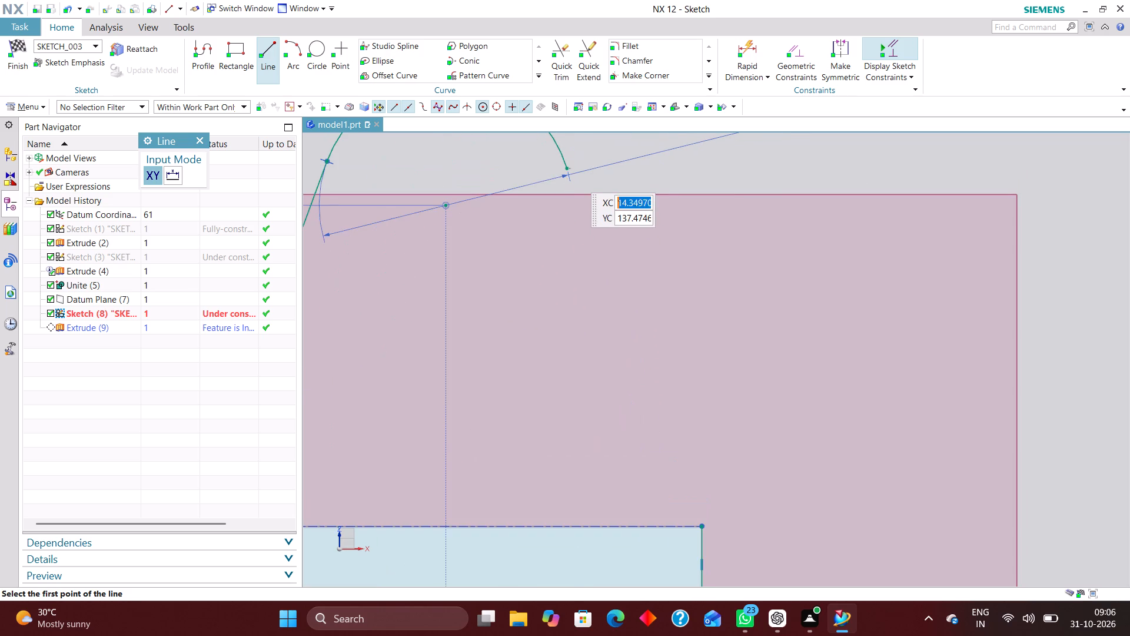
pyautogui.click(570, 172)
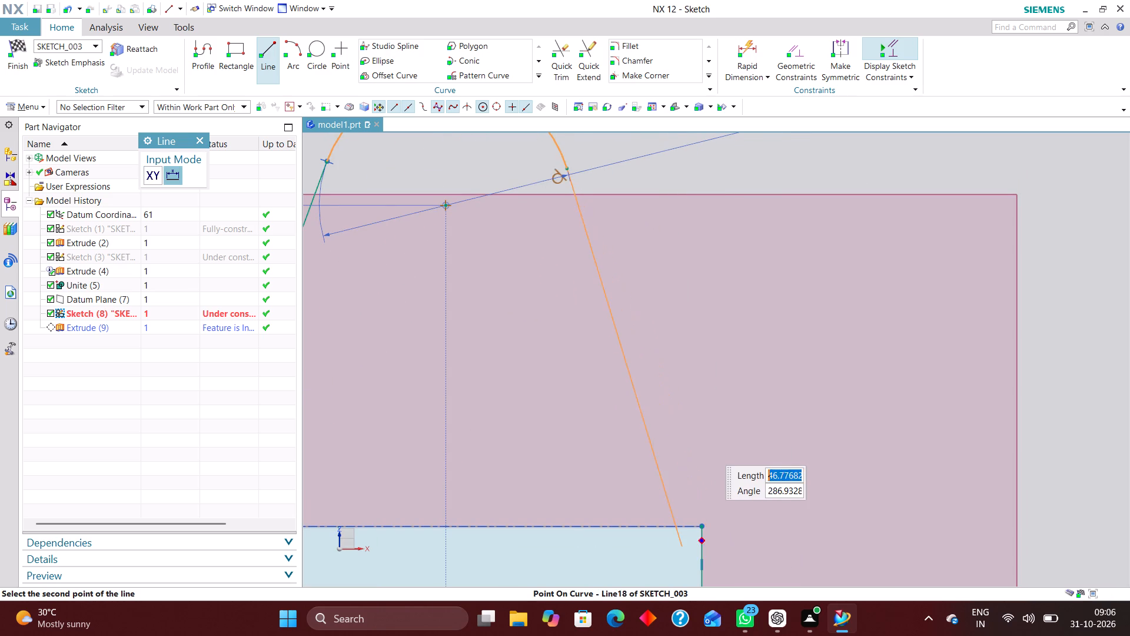
pyautogui.click(700, 521)
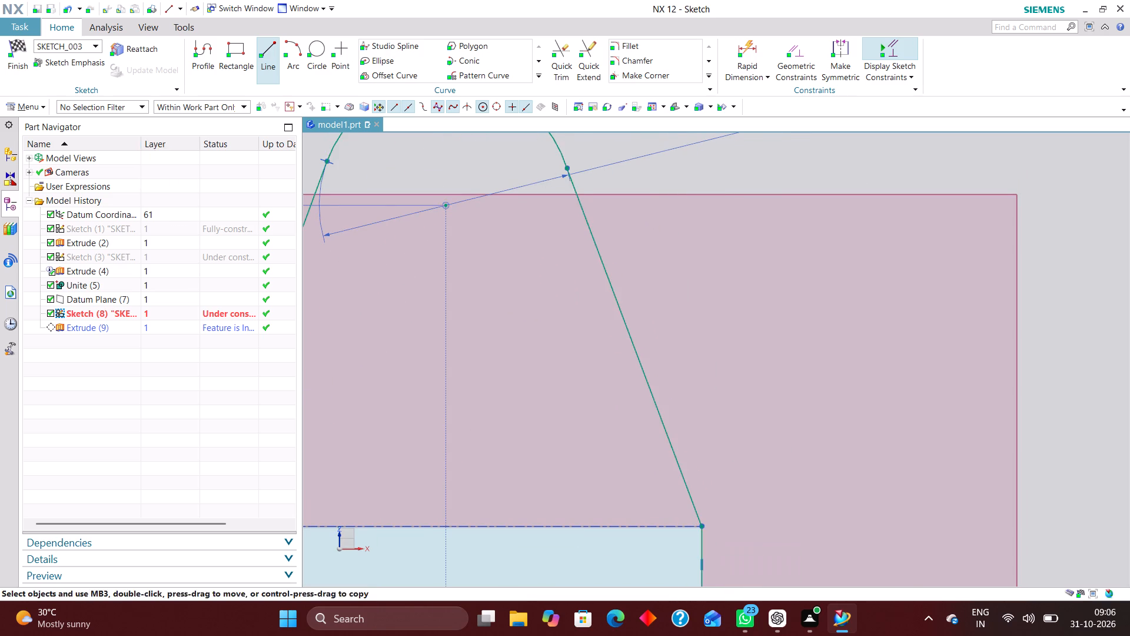
pyautogui.scroll(-5, 730, 468)
pyautogui.scroll(5, 618, 516)
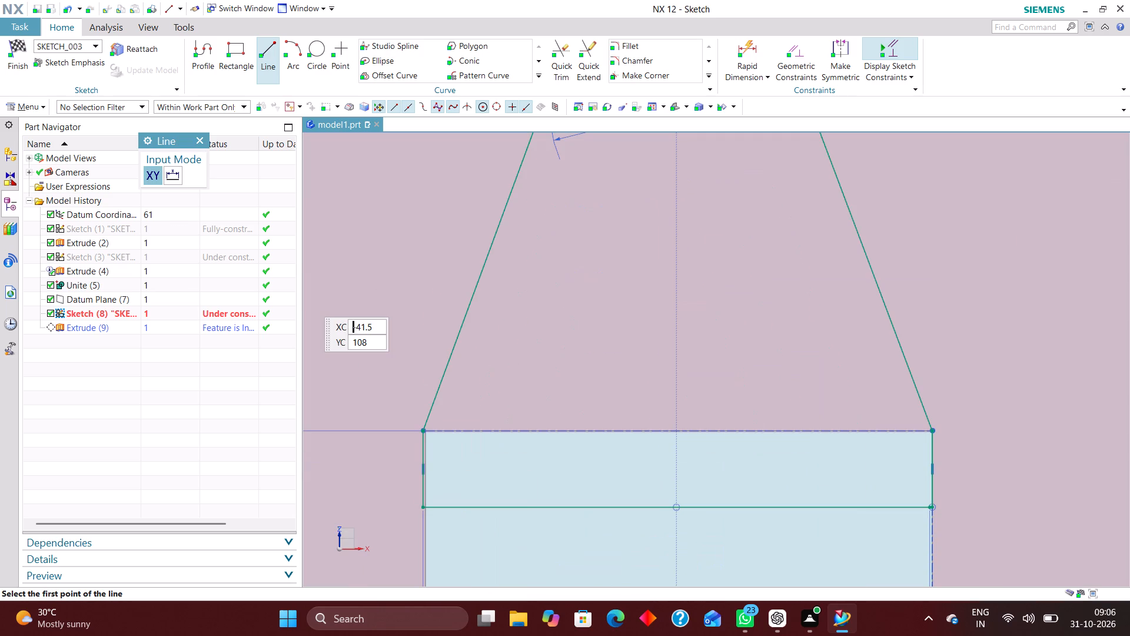
pyautogui.click(202, 135)
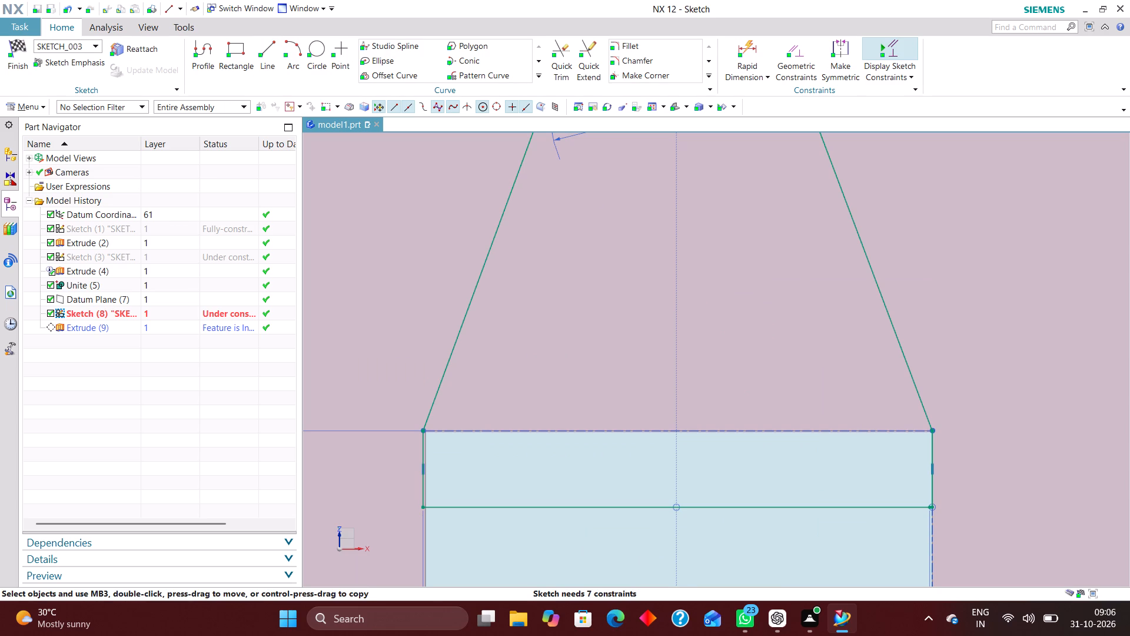
# Add a 30 mm dimension between the left short vertical line and the sketch's vertical axis.
pyautogui.scroll(-1, 716, 387)
pyautogui.scroll(-4, 677, 348)
pyautogui.scroll(2, 678, 495)
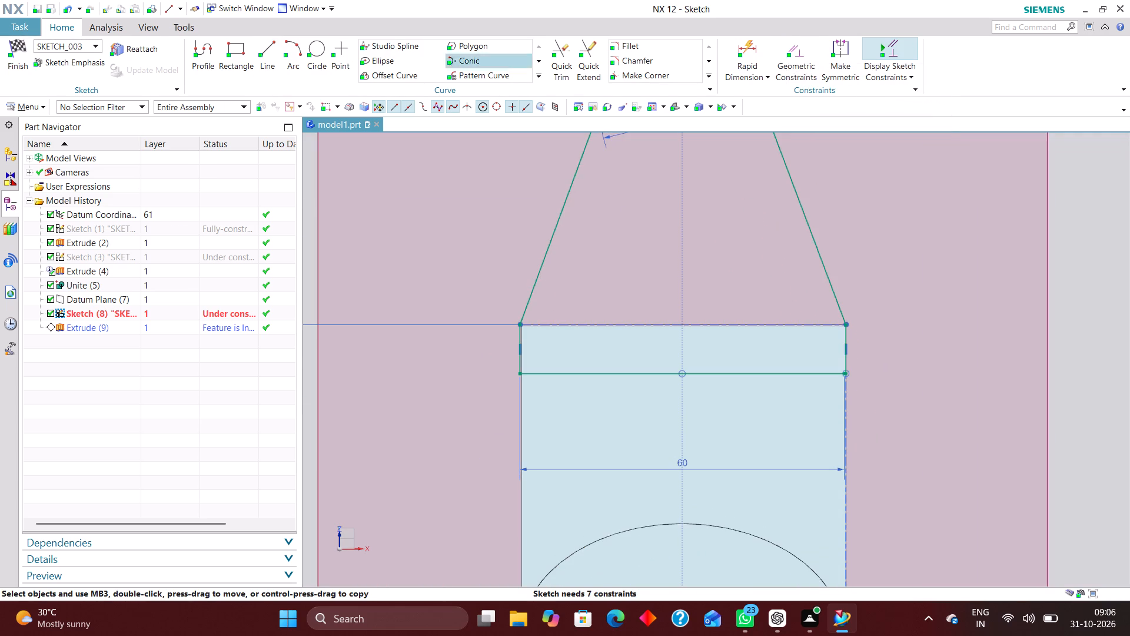
pyautogui.click(745, 42)
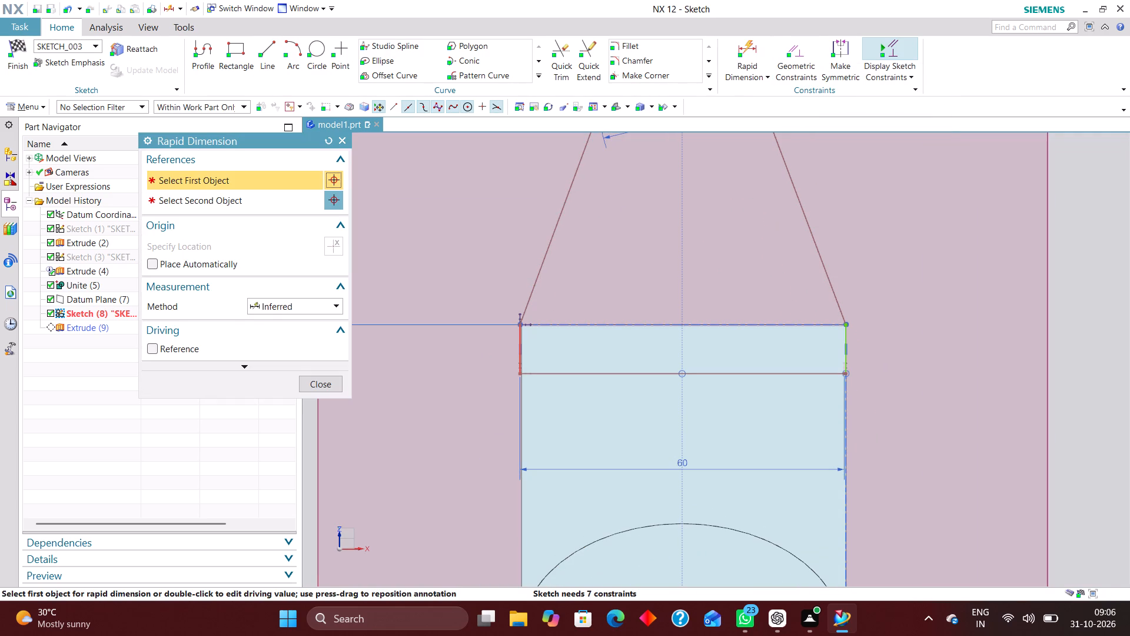
pyautogui.click(518, 359)
pyautogui.scroll(-3, 717, 269)
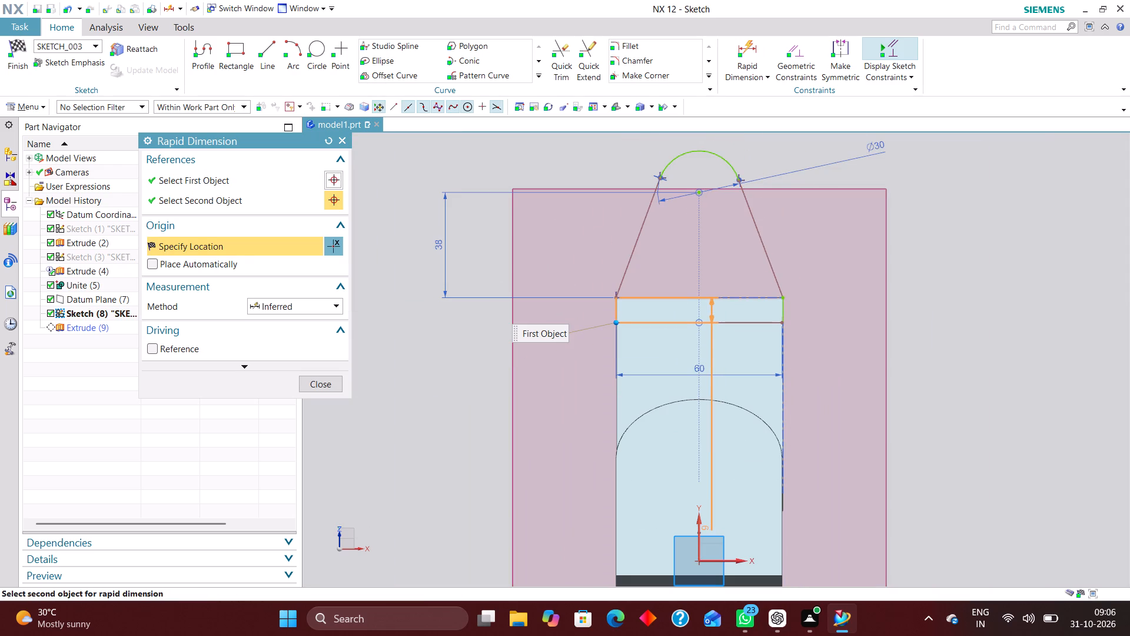
pyautogui.click(698, 529)
pyautogui.click(664, 462)
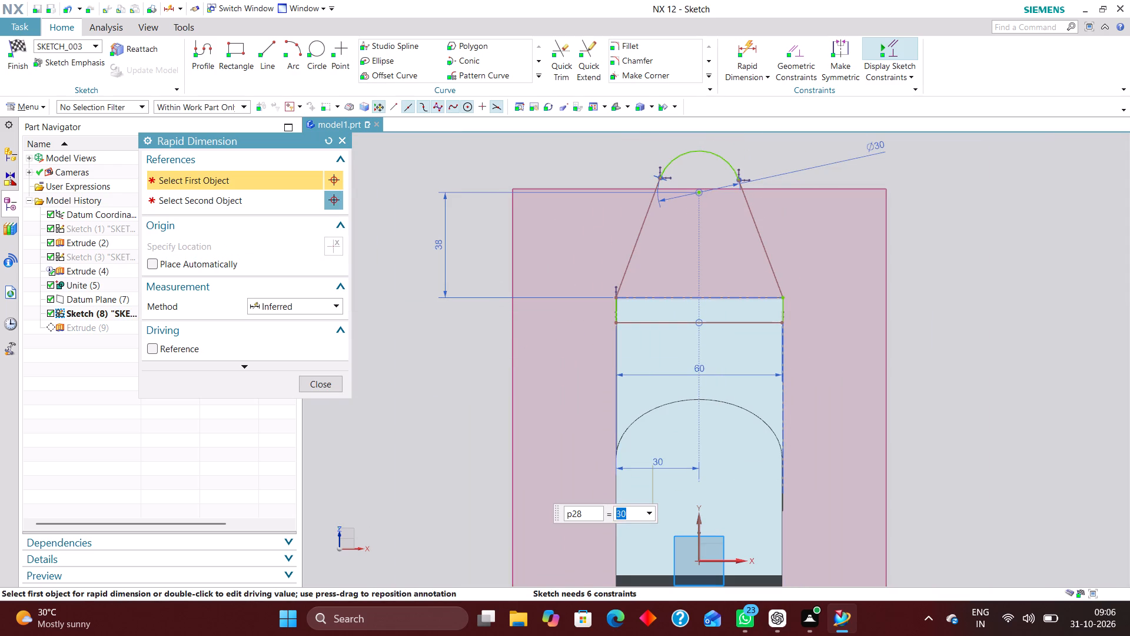
pyautogui.write('30')
pyautogui.press('Return')
pyautogui.scroll(13, 633, 307)
pyautogui.scroll(5, 591, 355)
pyautogui.scroll(-3, 546, 309)
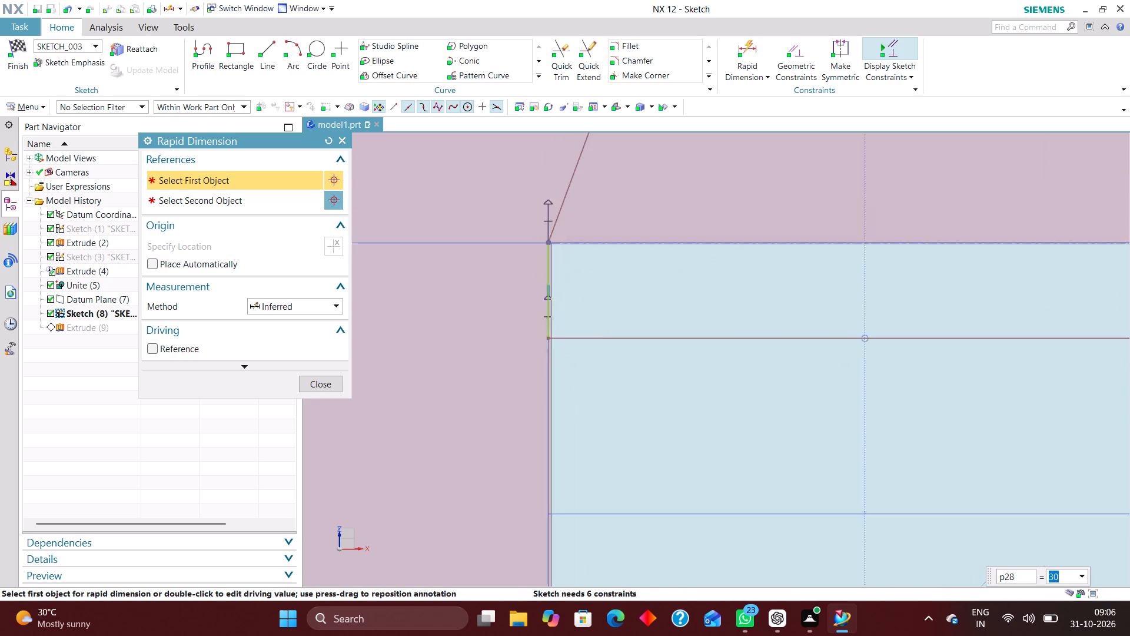
pyautogui.scroll(-7, 546, 309)
pyautogui.scroll(7, 807, 316)
pyautogui.scroll(-2, 800, 284)
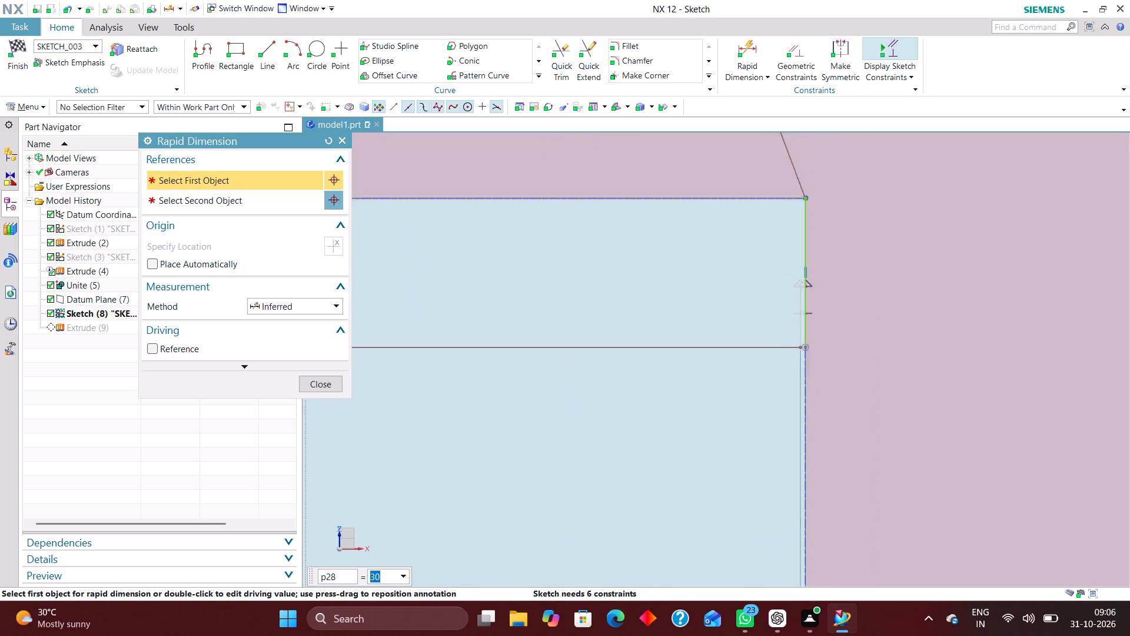
pyautogui.scroll(-1, 800, 284)
pyautogui.scroll(6, 797, 331)
pyautogui.click(324, 385)
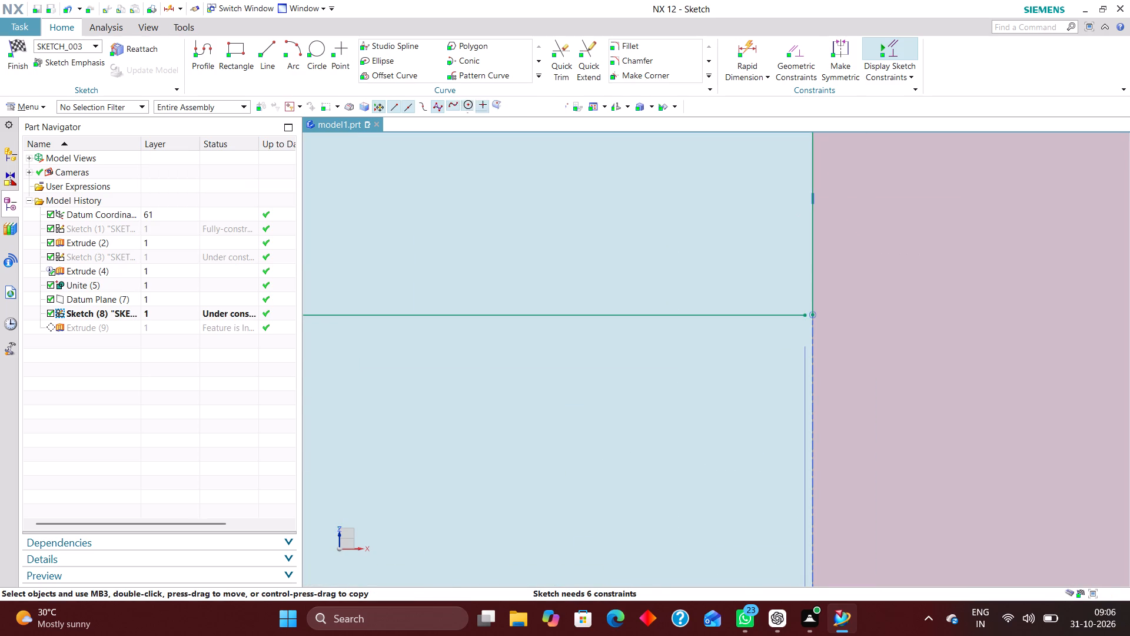
# Apply a Coincident constraint between the base line's right endpoint and the lower end of the right short vertical line.
pyautogui.click(797, 55)
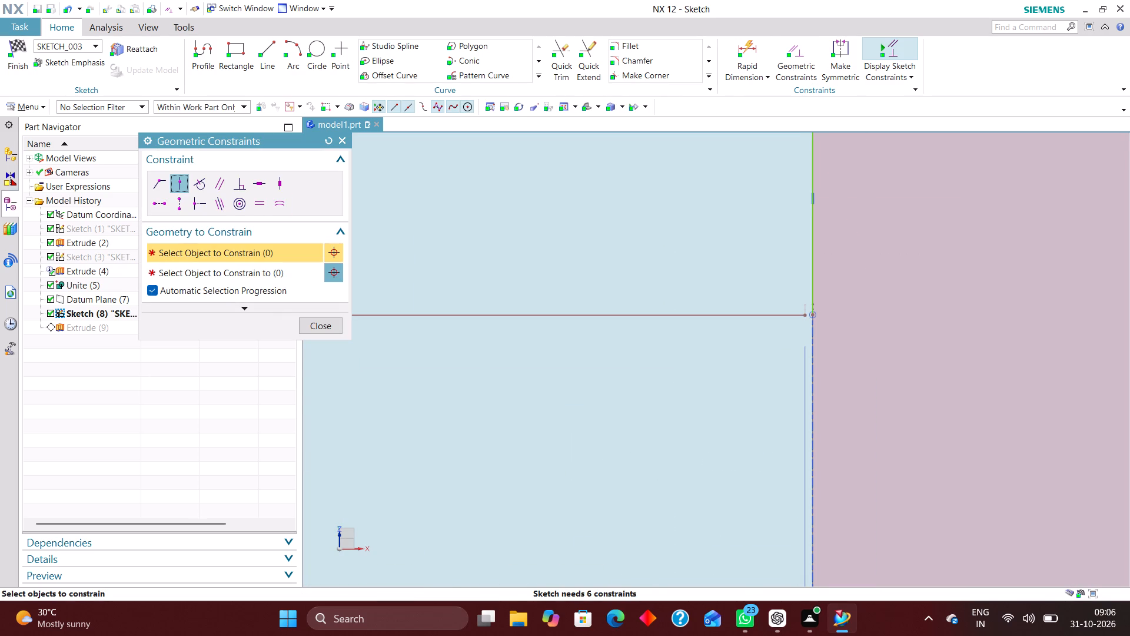
pyautogui.click(157, 184)
pyautogui.click(804, 319)
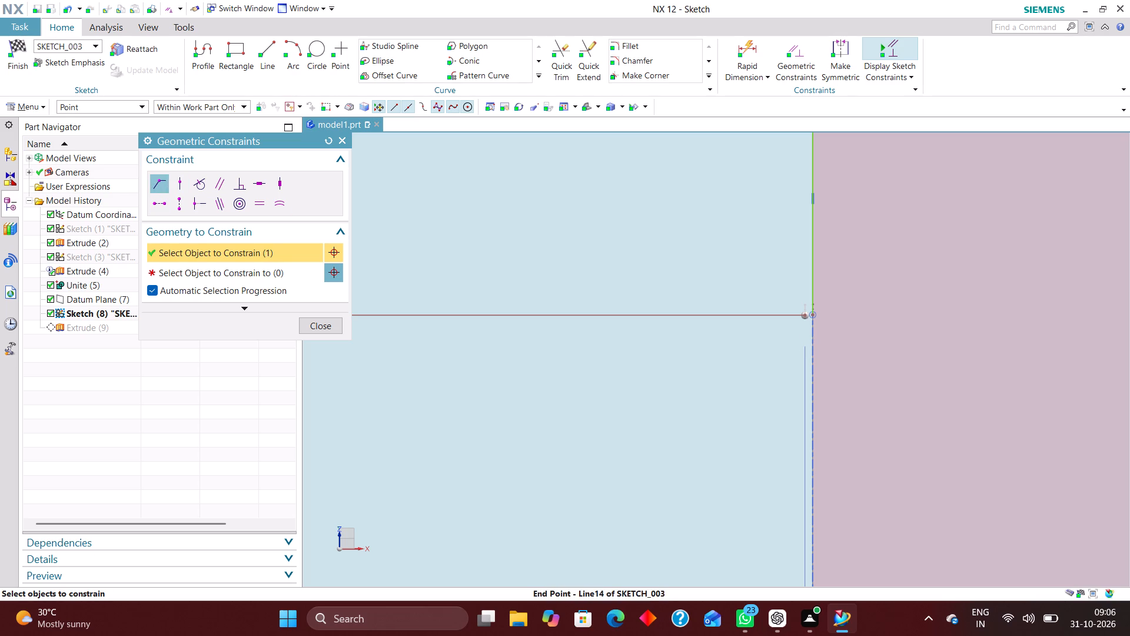
pyautogui.click(817, 316)
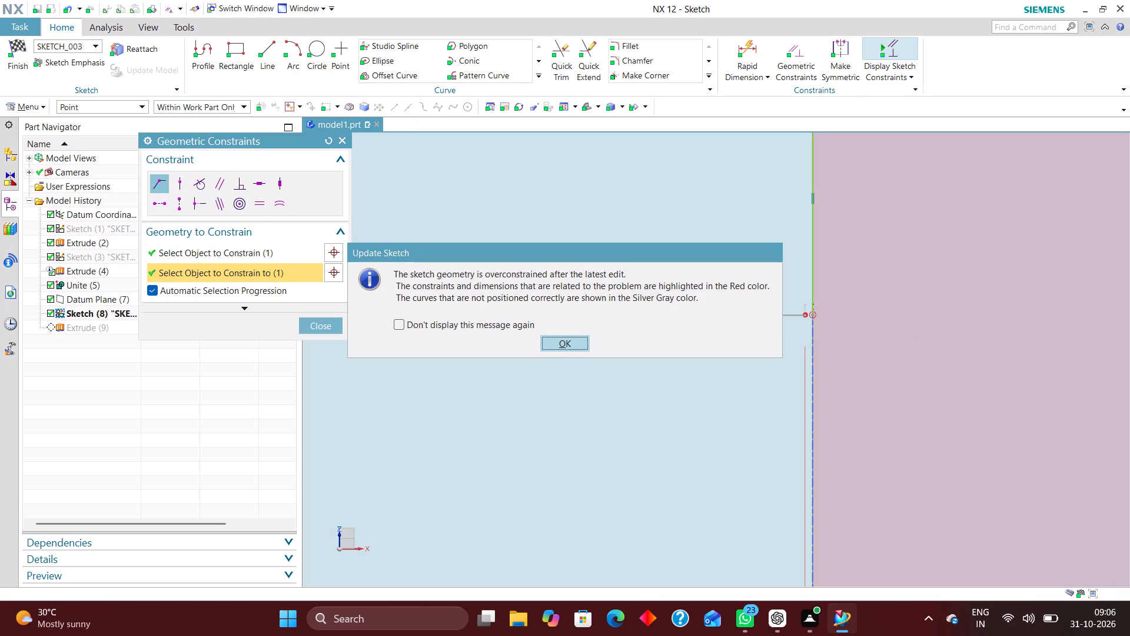
pyautogui.click(574, 344)
pyautogui.scroll(-6, 757, 250)
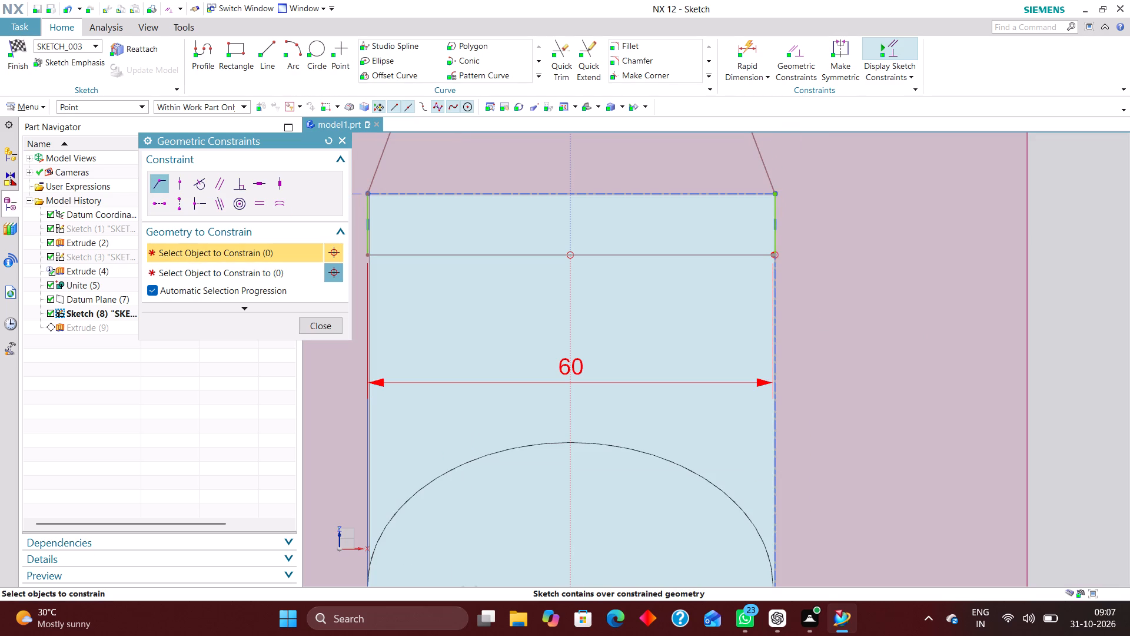
pyautogui.click(330, 318)
# Hide the solid body behind the sketch.
pyautogui.moveTo(593, 313); pyautogui.dragTo(593, 385, button='right')
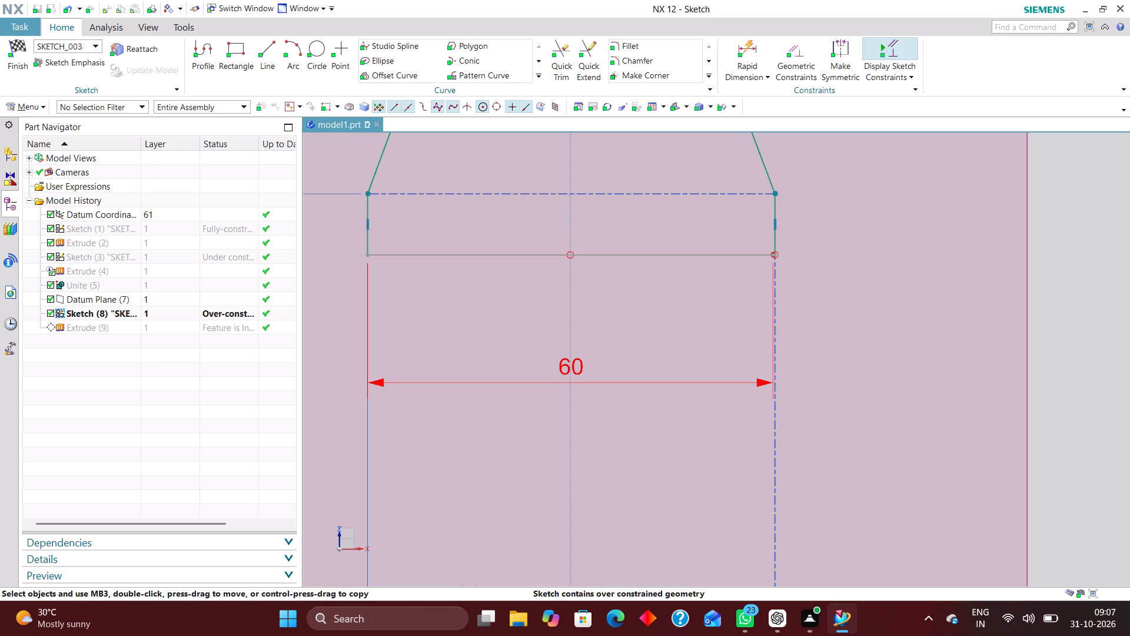
# Delete the 60 mm width dimension below the profile's base line.
pyautogui.moveTo(605, 379); pyautogui.dragTo(526, 388, button='right')
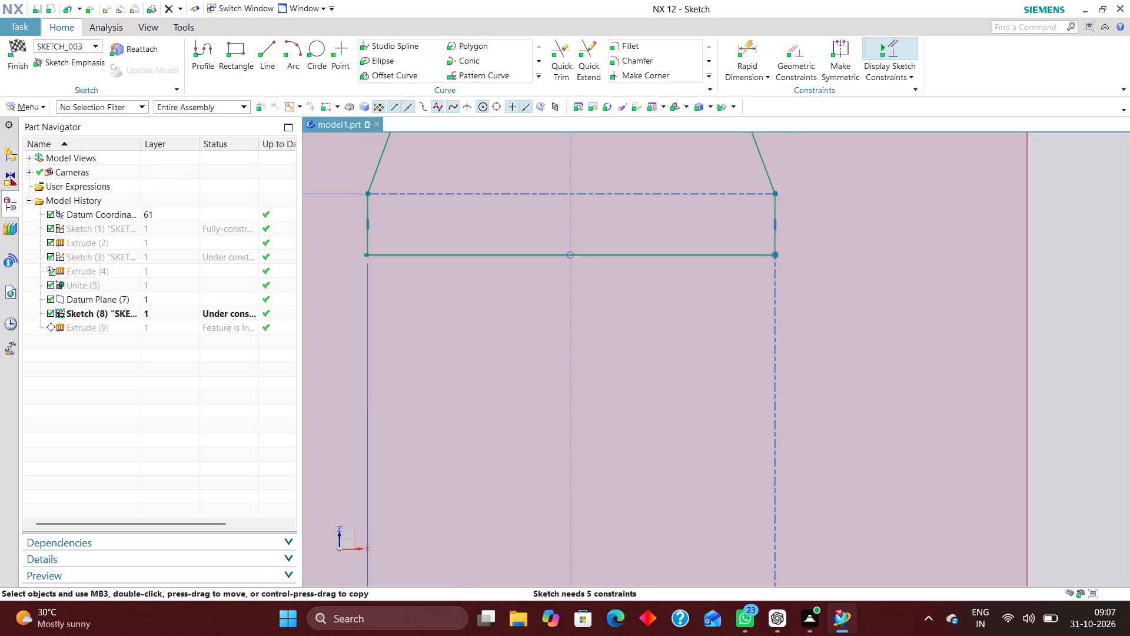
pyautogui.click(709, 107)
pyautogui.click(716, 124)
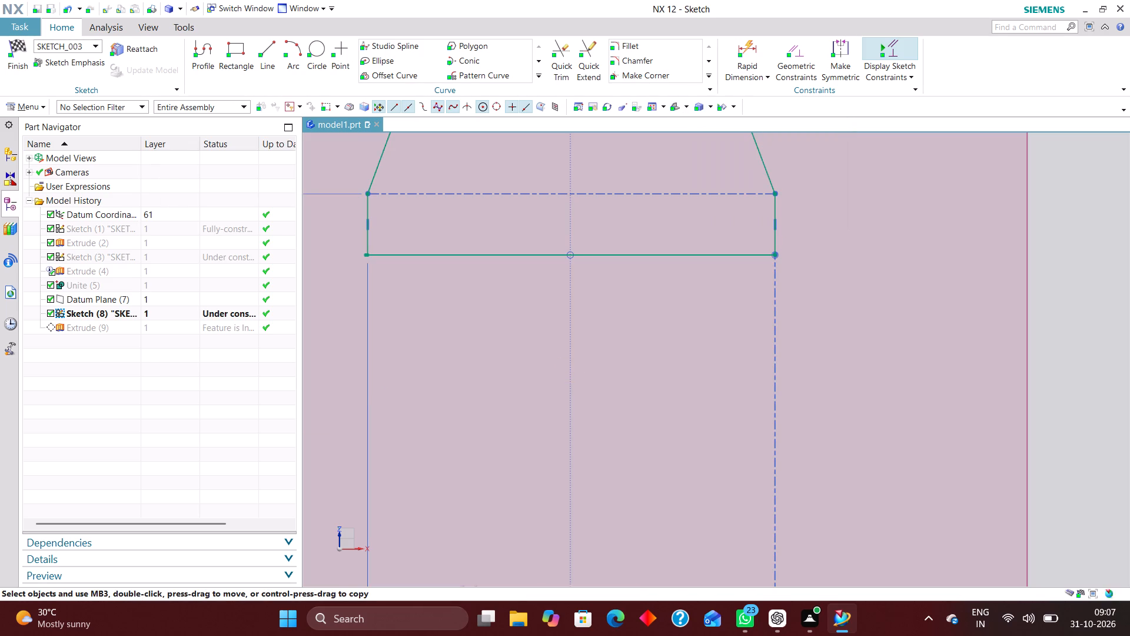
# Quick Trim the base line's overhang beyond the left short vertical line, and check the base line's right corner.
pyautogui.scroll(-5, 721, 208)
pyautogui.scroll(3, 725, 207)
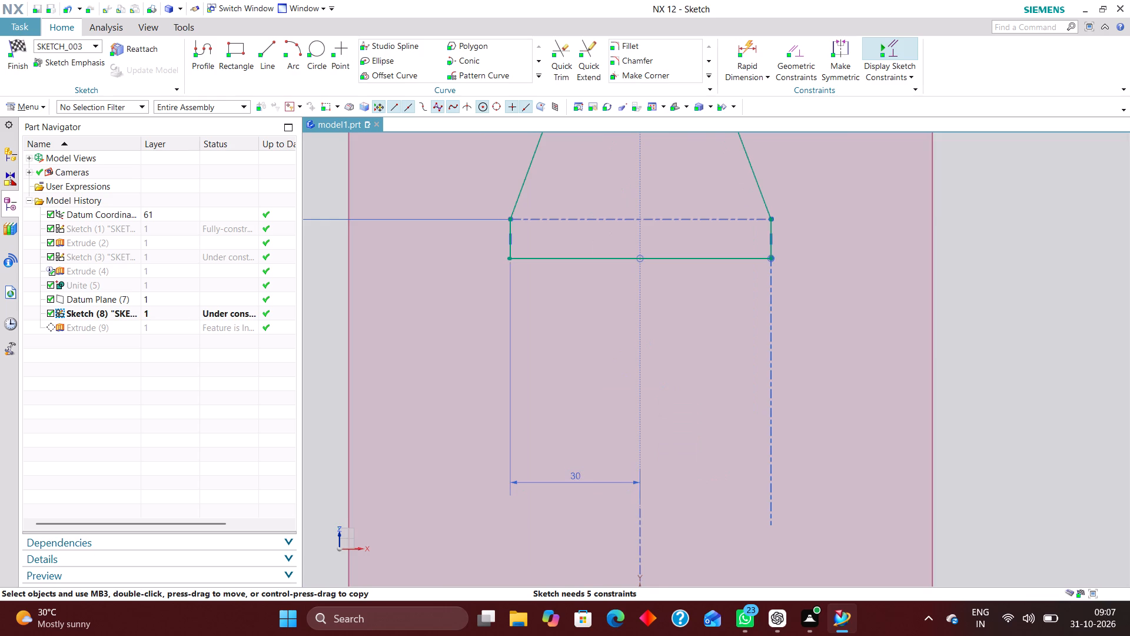
pyautogui.scroll(6, 530, 266)
pyautogui.scroll(6, 467, 244)
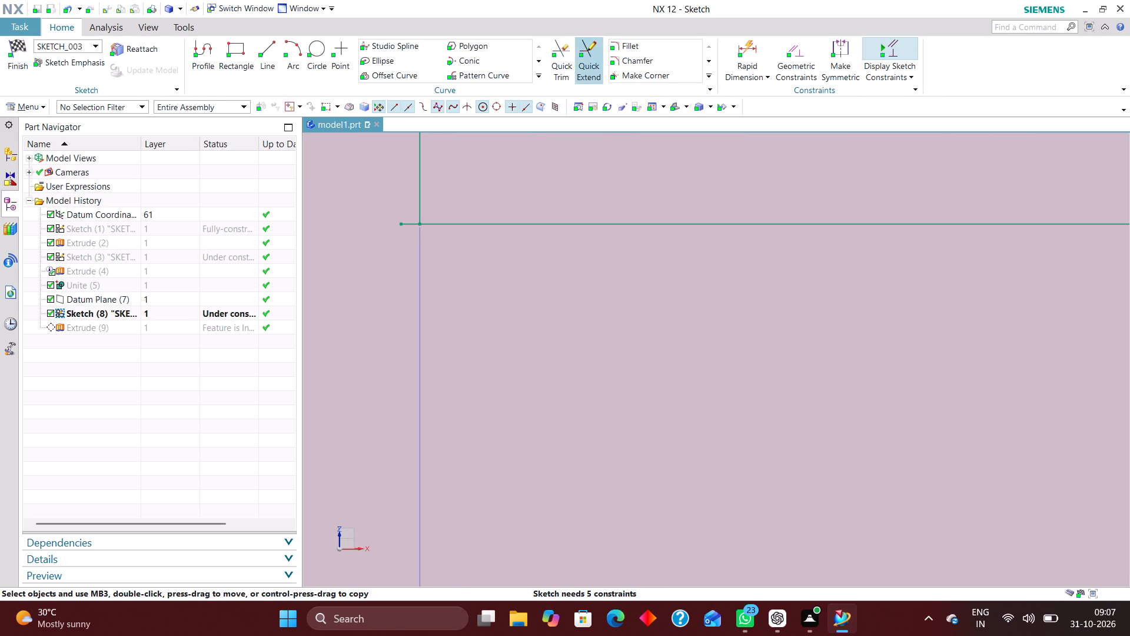
pyautogui.click(563, 53)
pyautogui.click(405, 223)
pyautogui.scroll(-3, 454, 249)
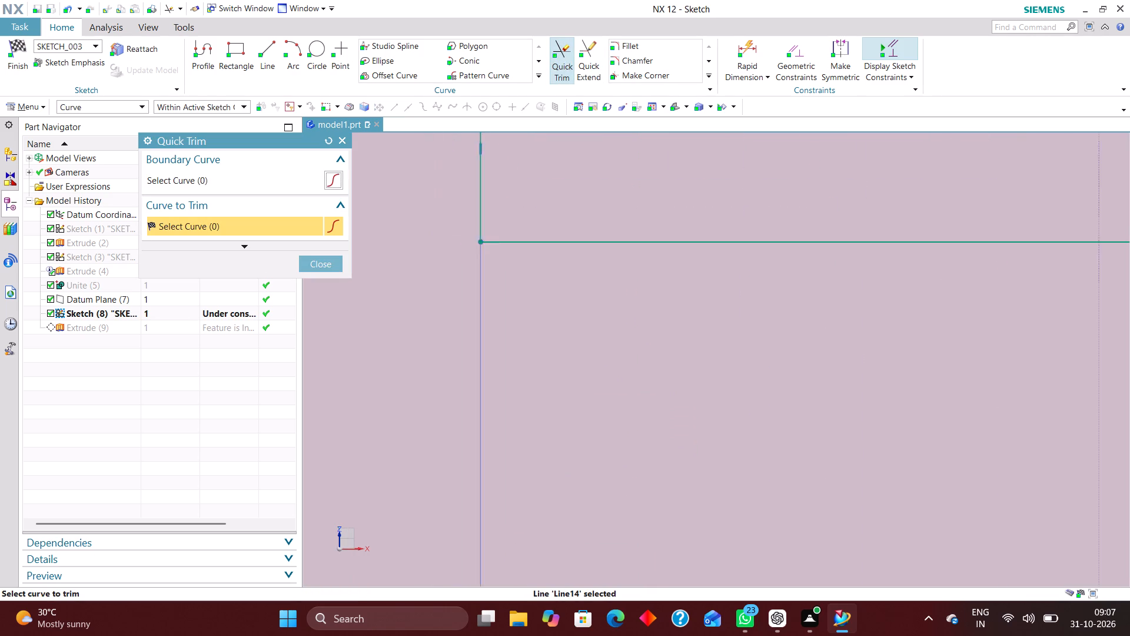
pyautogui.scroll(-8, 556, 254)
pyautogui.scroll(6, 906, 269)
pyautogui.scroll(5, 825, 246)
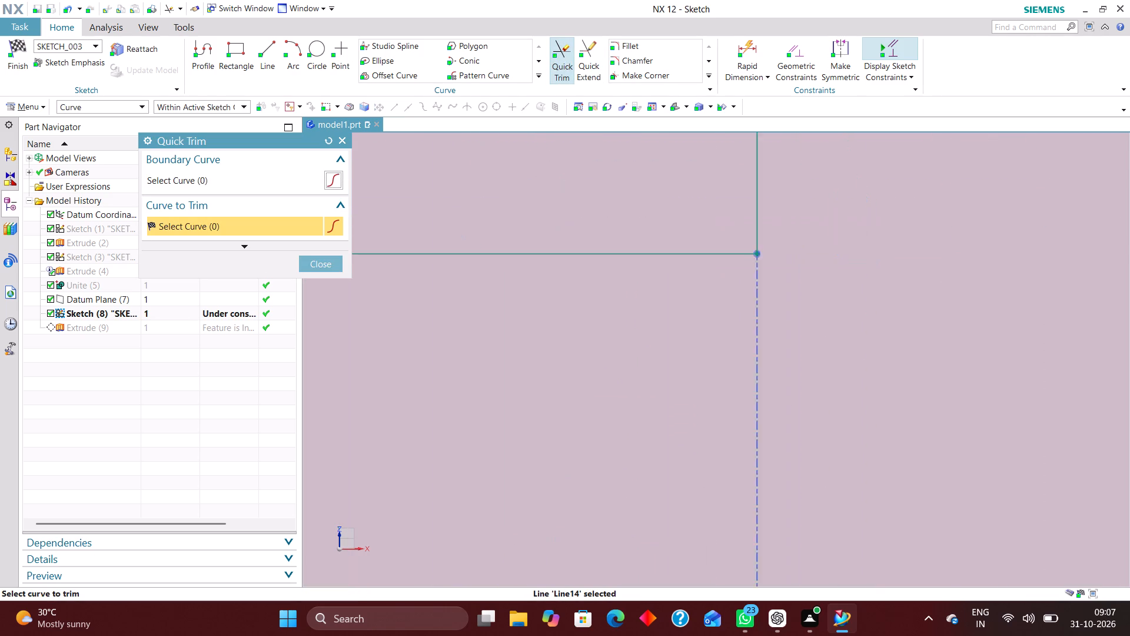
# Close Quick Trim and move the 30 mm half-width dimension up closer to the profile's base line.
pyautogui.scroll(8, 749, 241)
pyautogui.scroll(-20, 766, 223)
pyautogui.scroll(-2, 766, 223)
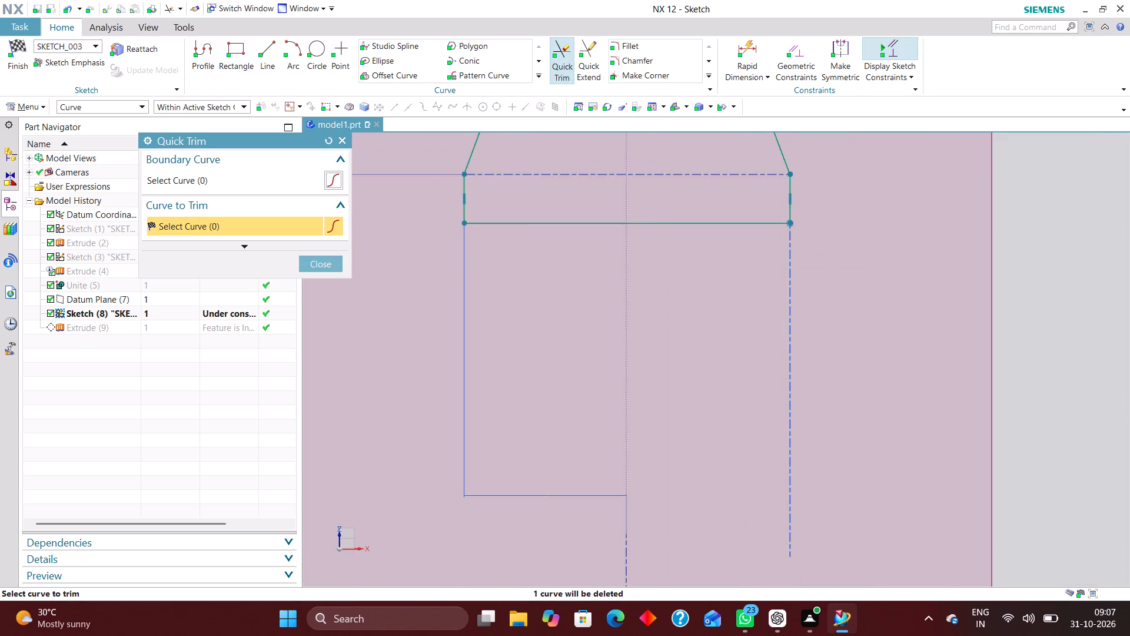
pyautogui.scroll(-3, 786, 251)
pyautogui.scroll(5, 787, 224)
pyautogui.click(330, 264)
pyautogui.scroll(-4, 541, 261)
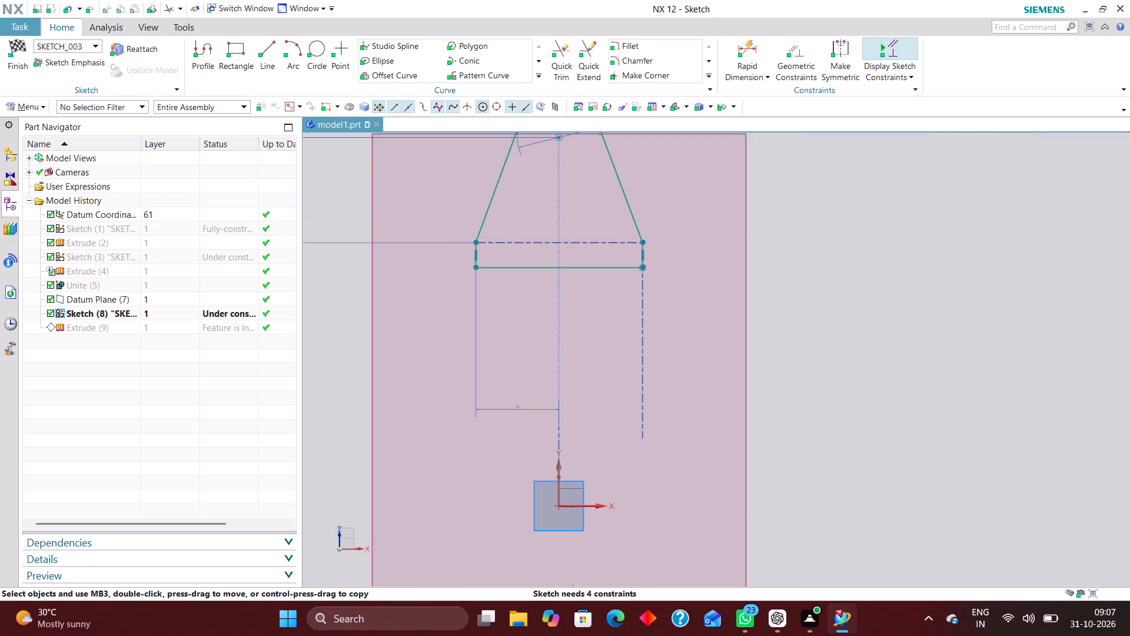
pyautogui.moveTo(519, 408); pyautogui.dragTo(521, 333)
# Show the hidden united solid body behind the sketch again.
pyautogui.rightClick(109, 283)
pyautogui.click(144, 289)
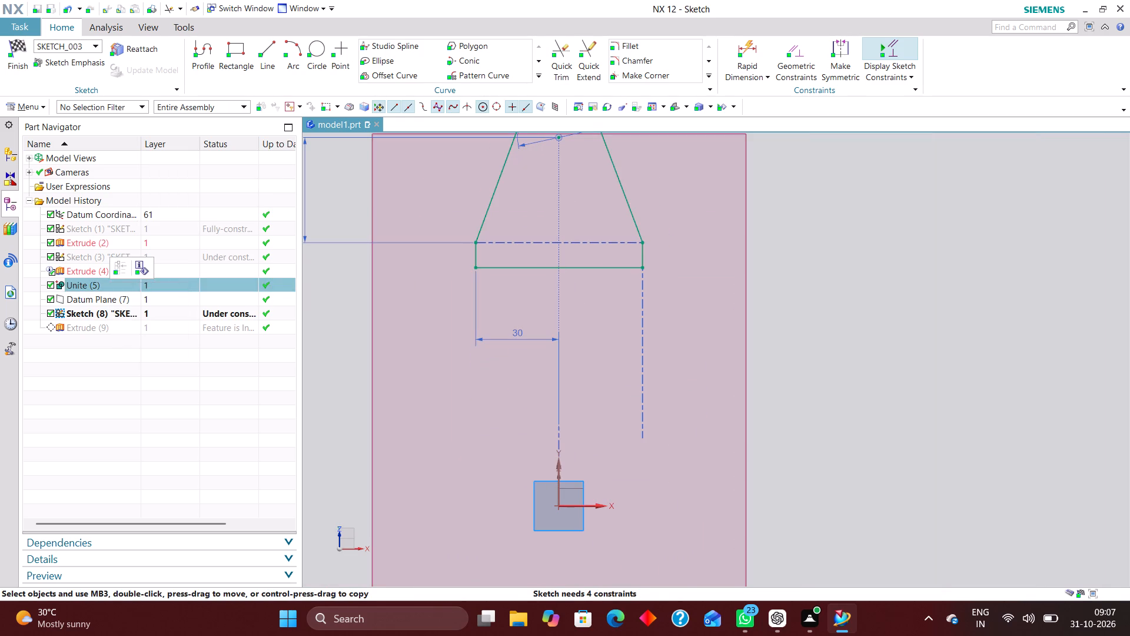
# Examine how the profile's lower corners and short vertical lines align with the solid body's side edges.
pyautogui.scroll(7, 624, 266)
pyautogui.scroll(1, 689, 250)
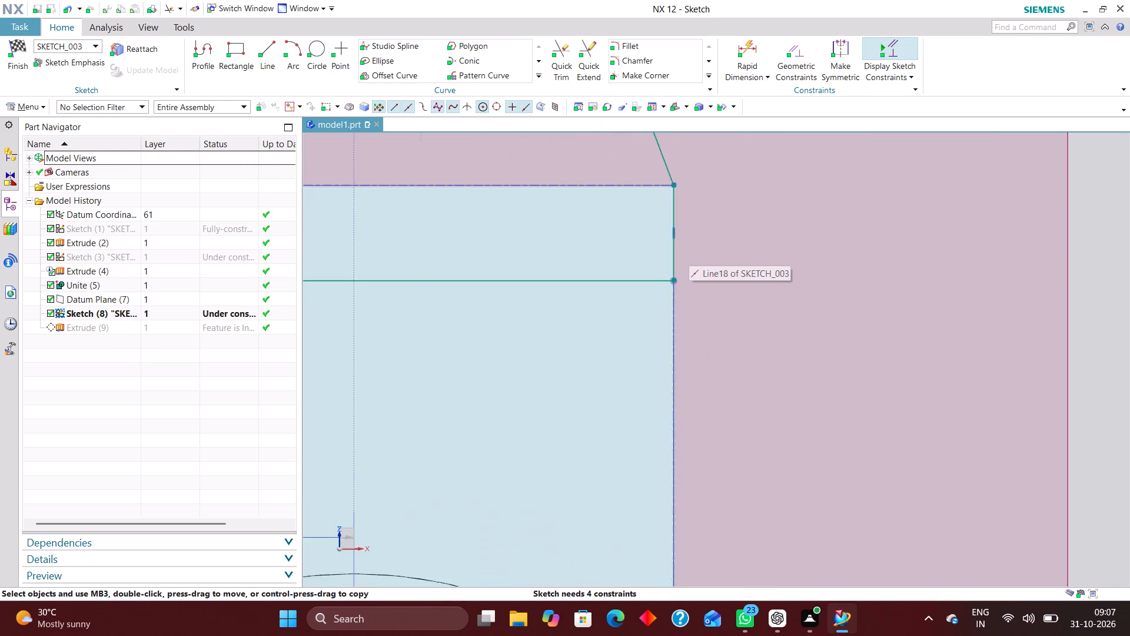
pyautogui.scroll(2, 689, 250)
pyautogui.scroll(-8, 718, 201)
pyautogui.scroll(7, 535, 205)
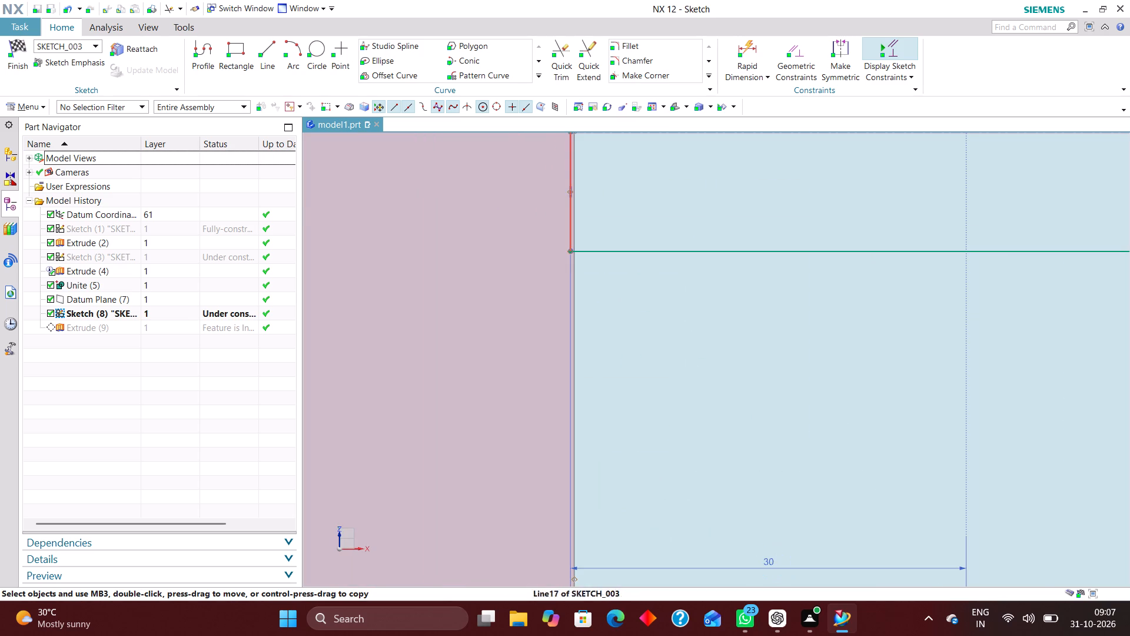
pyautogui.scroll(-3, 474, 225)
pyautogui.scroll(-5, 646, 318)
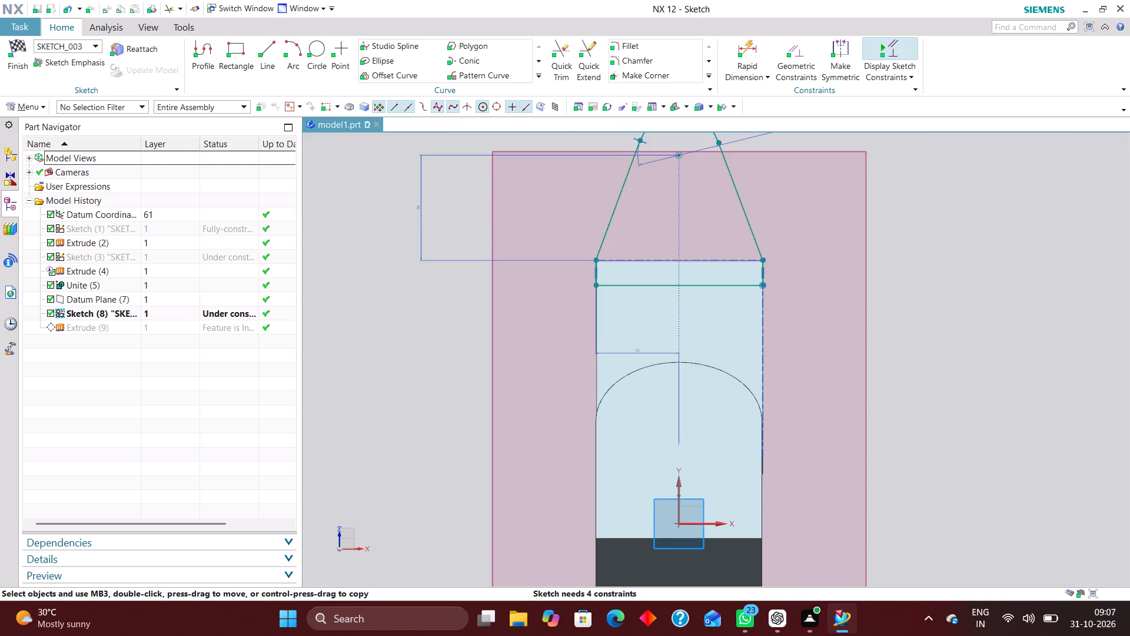
pyautogui.scroll(13, 760, 274)
pyautogui.scroll(-8, 773, 234)
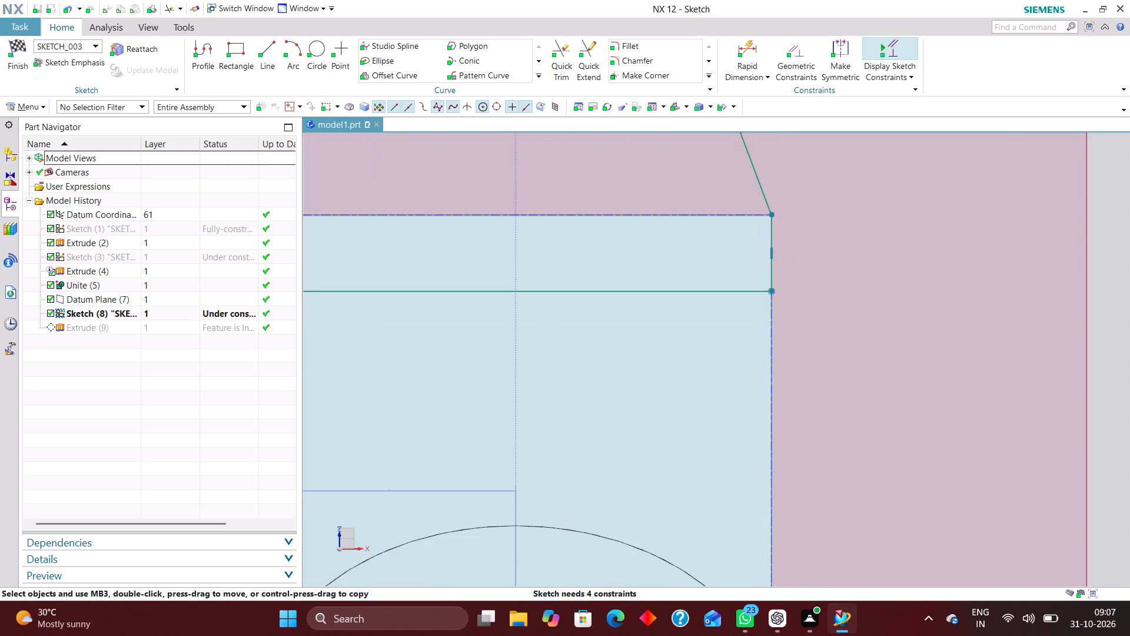
pyautogui.scroll(-4, 773, 234)
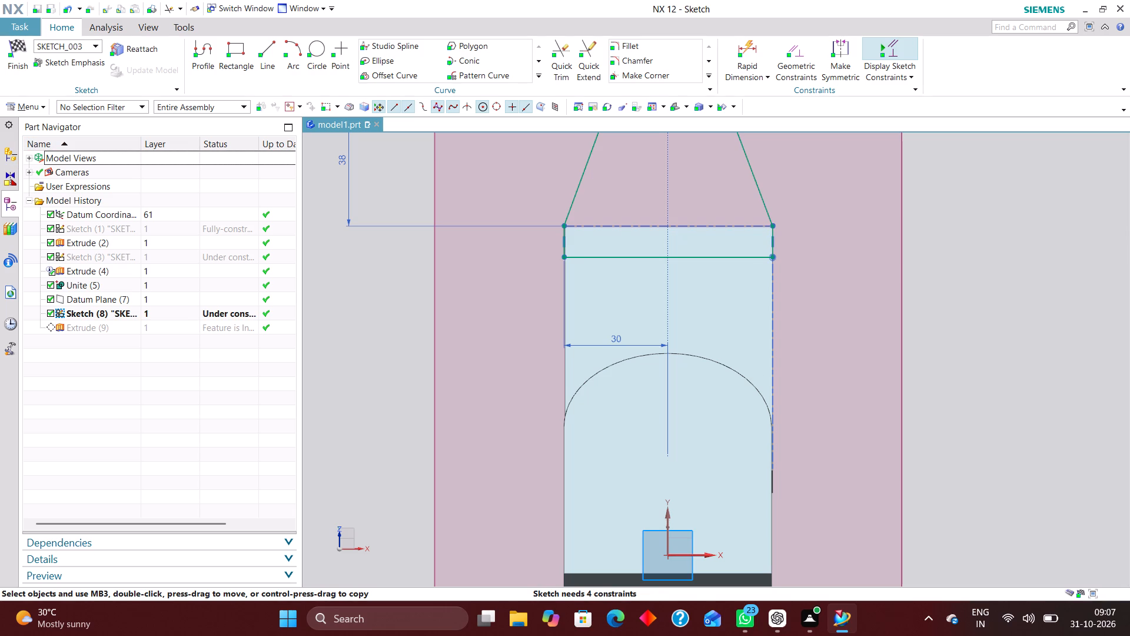
# Finish the inclined profile's sketch and return to the solid model.
pyautogui.click(17, 45)
pyautogui.click(640, 344)
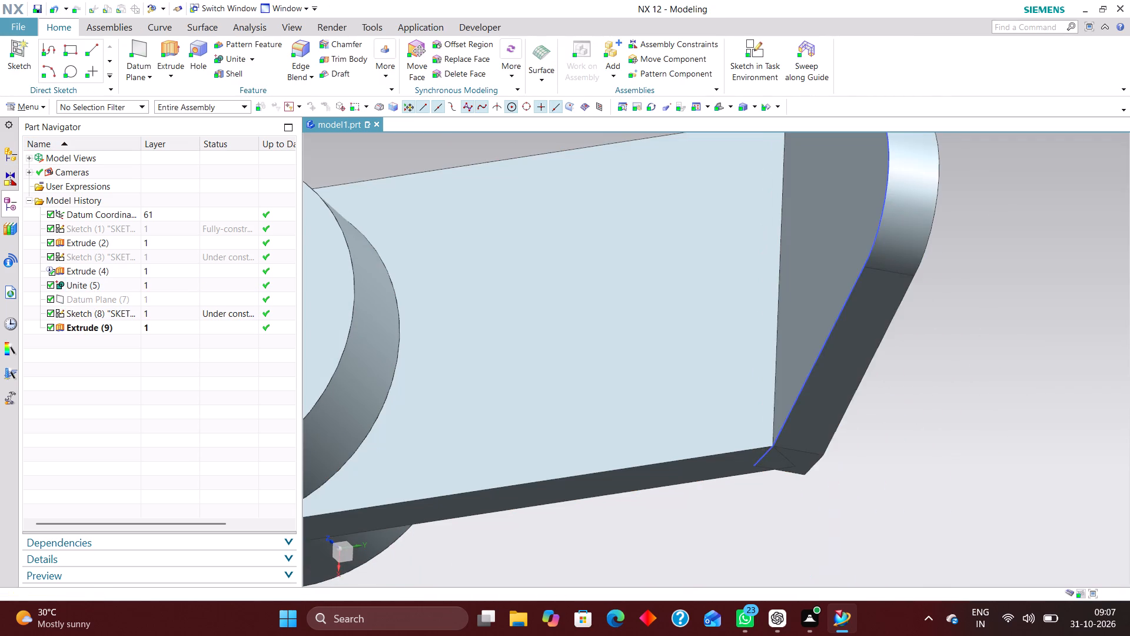
# Examine the junction between the plate's end and the inclined tapered extrusion at both corners.
pyautogui.moveTo(868, 410); pyautogui.dragTo(912, 388, button='middle')
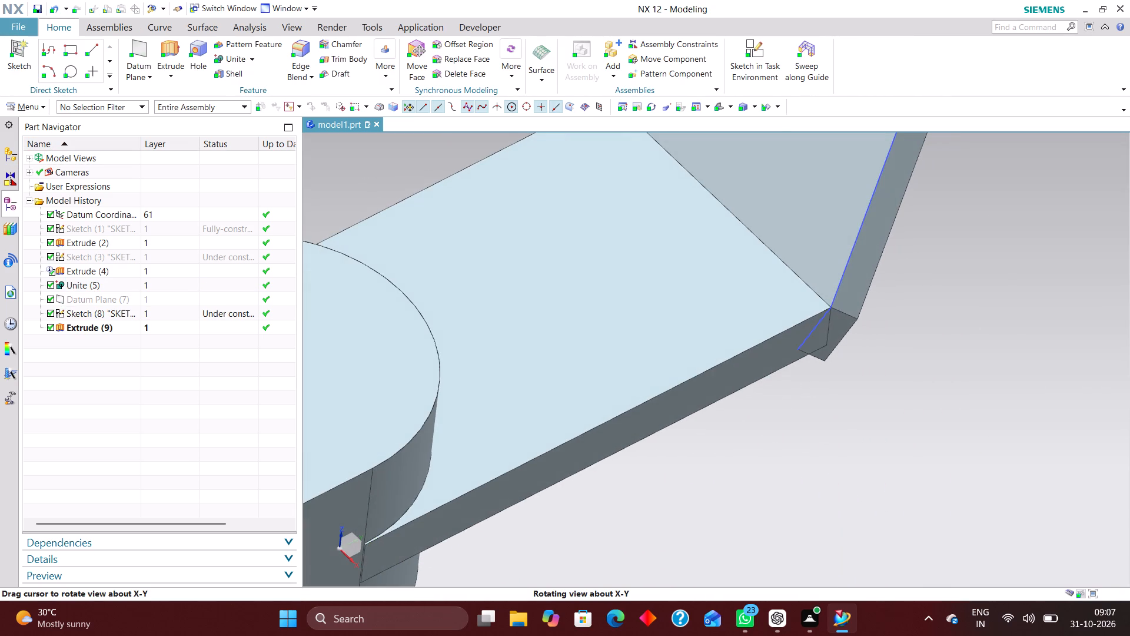
pyautogui.moveTo(912, 388); pyautogui.dragTo(880, 432, button='middle')
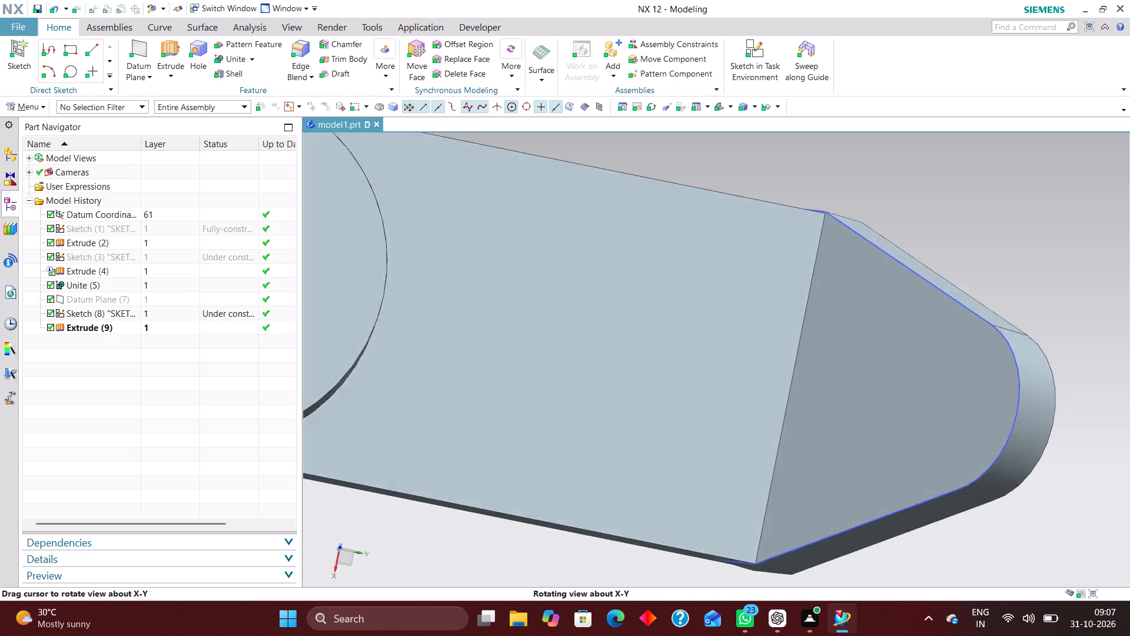
pyautogui.moveTo(880, 432); pyautogui.dragTo(861, 423, button='middle')
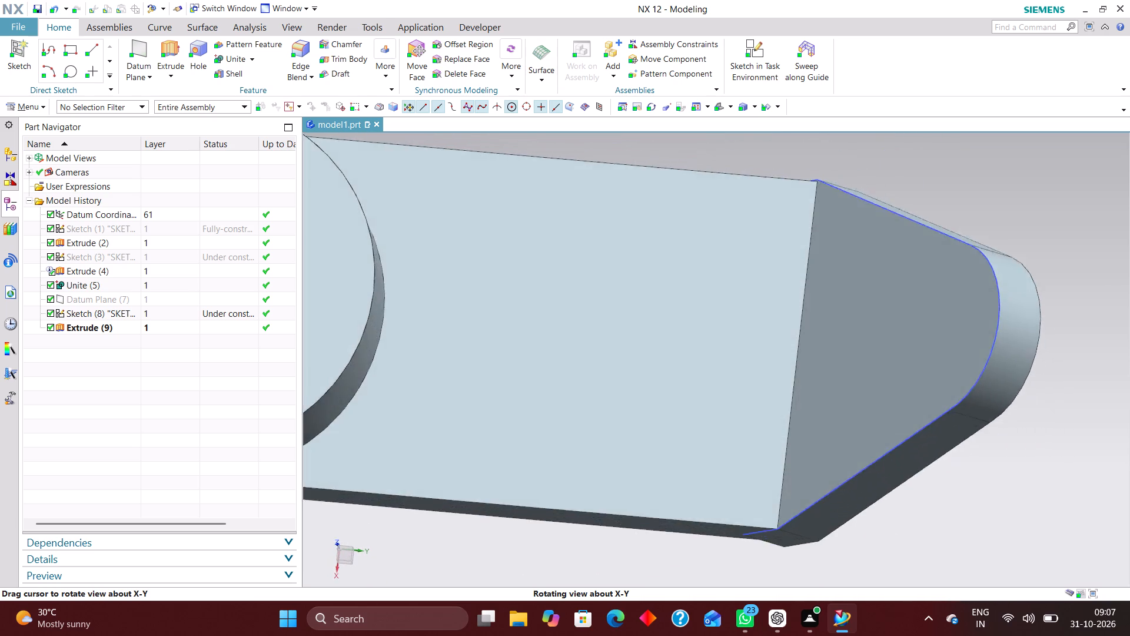
pyautogui.moveTo(861, 423); pyautogui.dragTo(897, 434, button='middle')
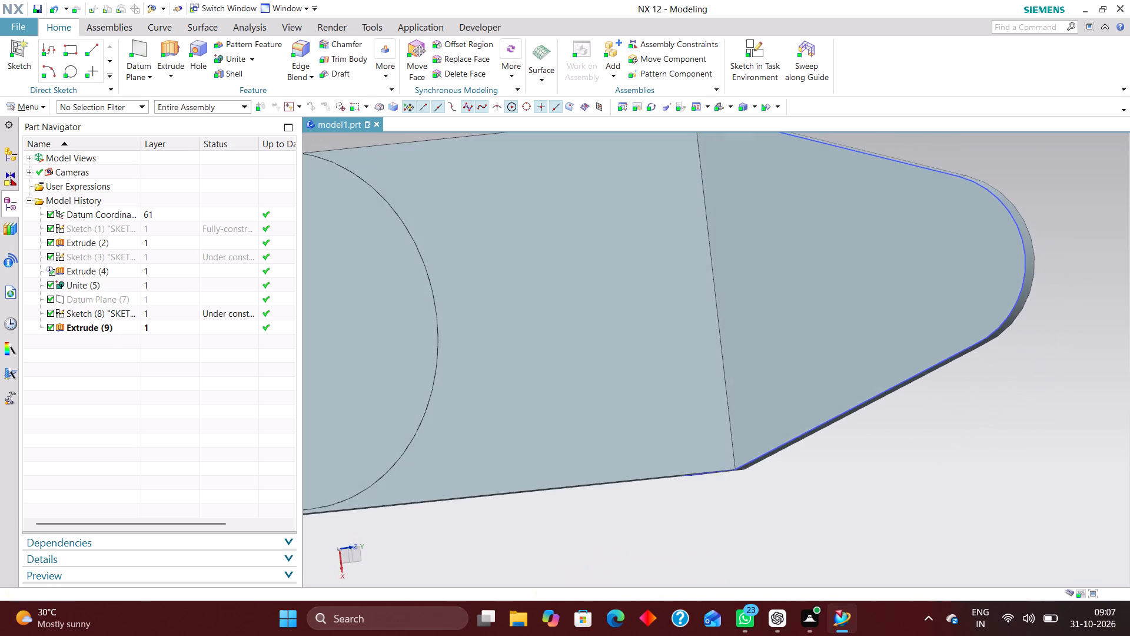
pyautogui.scroll(-4, 840, 373)
pyautogui.scroll(13, 795, 267)
pyautogui.scroll(-6, 745, 201)
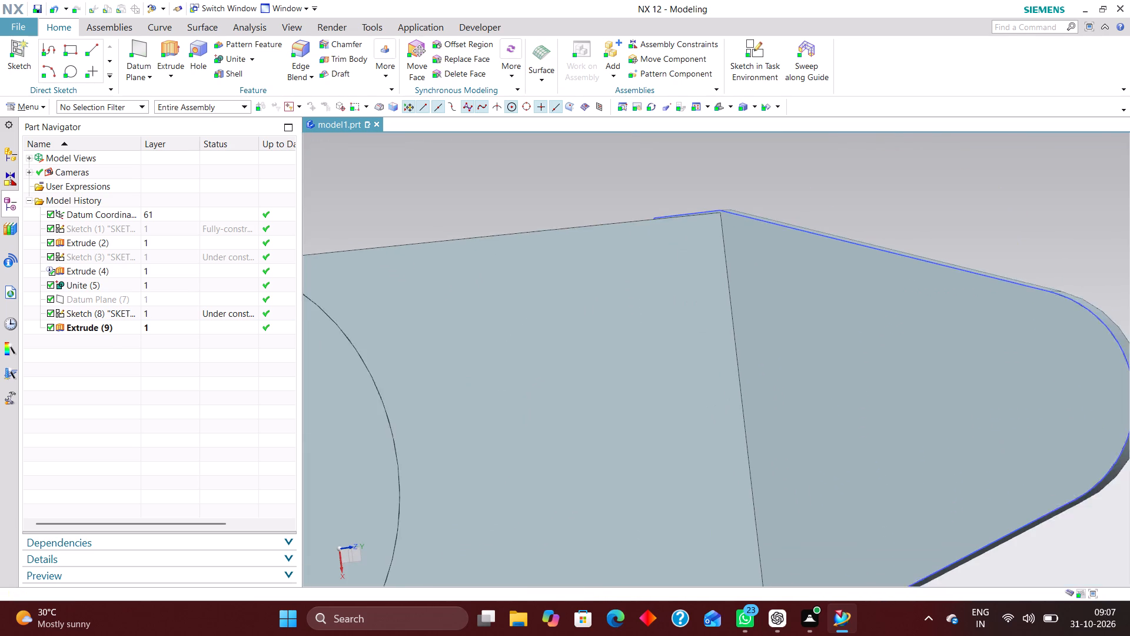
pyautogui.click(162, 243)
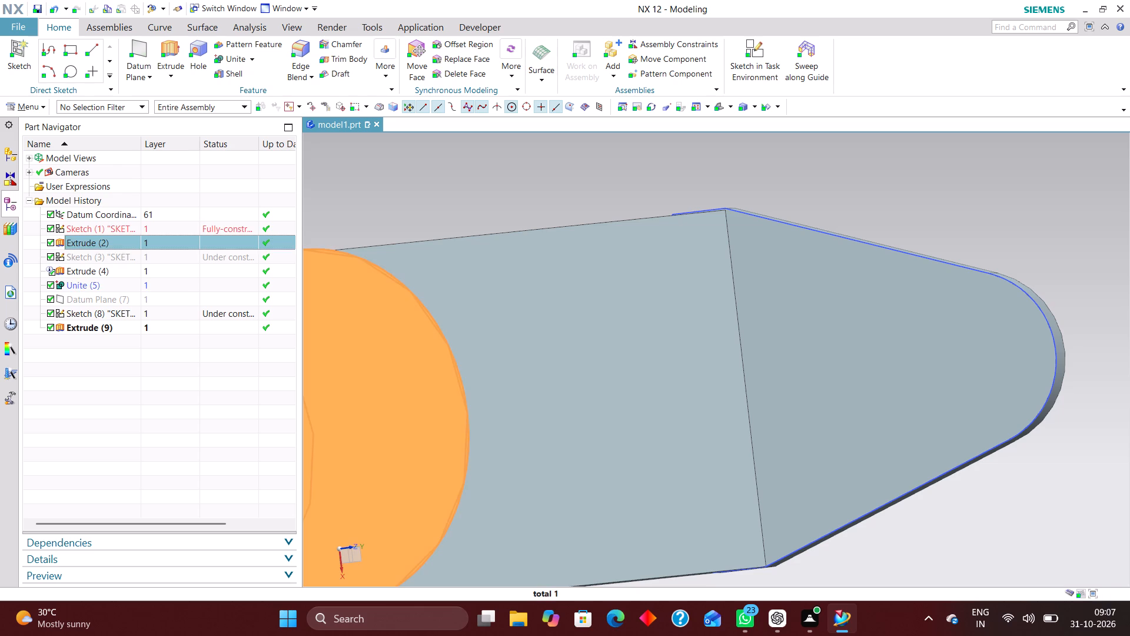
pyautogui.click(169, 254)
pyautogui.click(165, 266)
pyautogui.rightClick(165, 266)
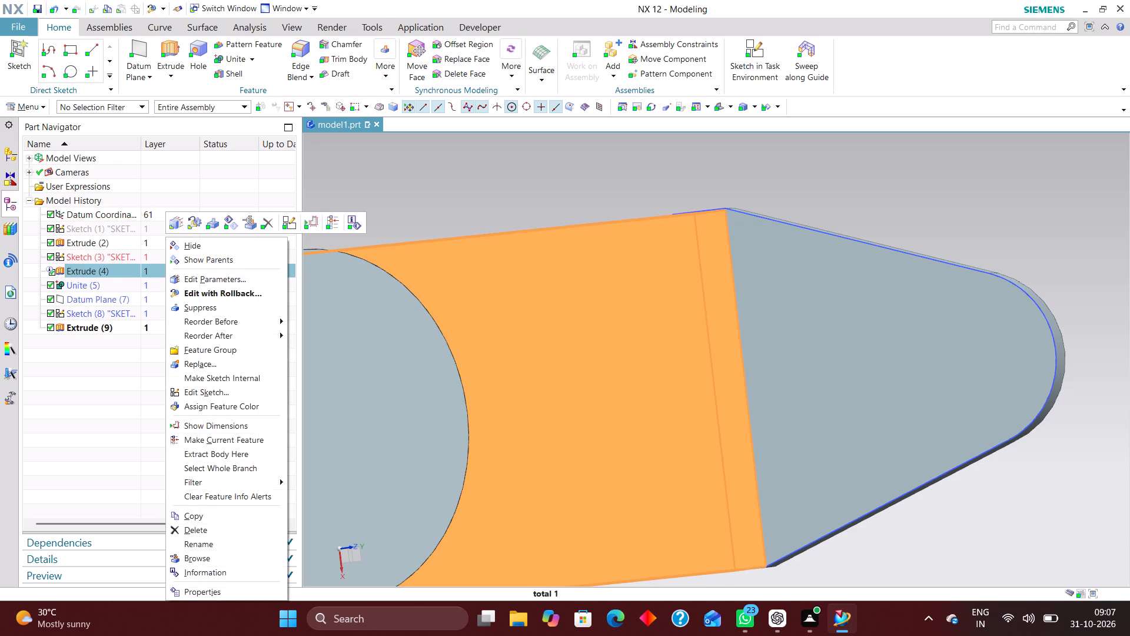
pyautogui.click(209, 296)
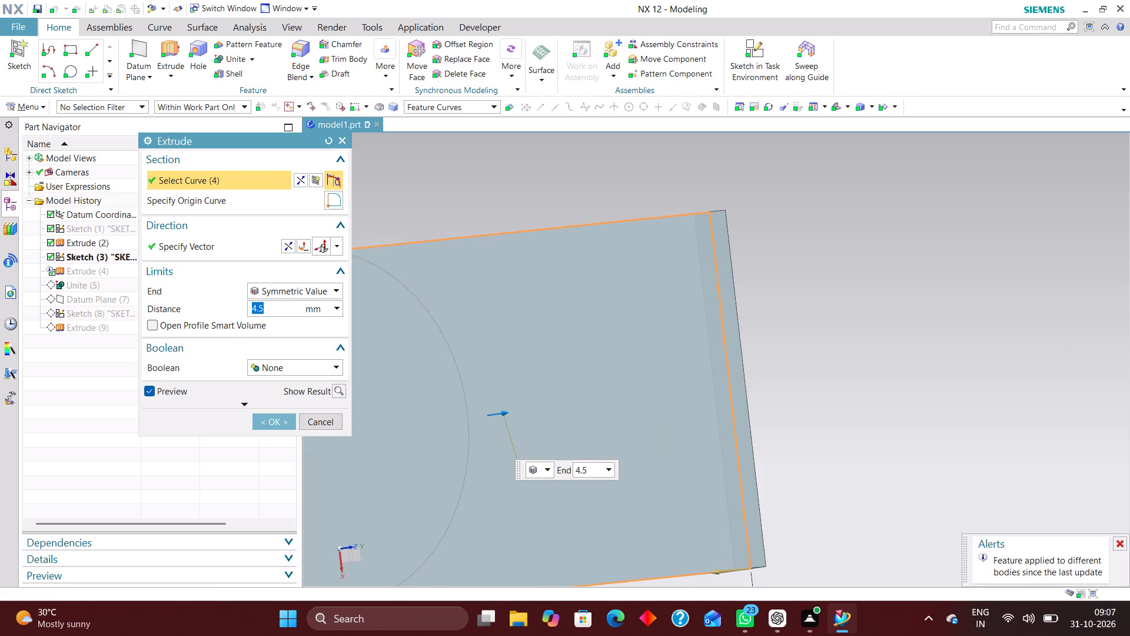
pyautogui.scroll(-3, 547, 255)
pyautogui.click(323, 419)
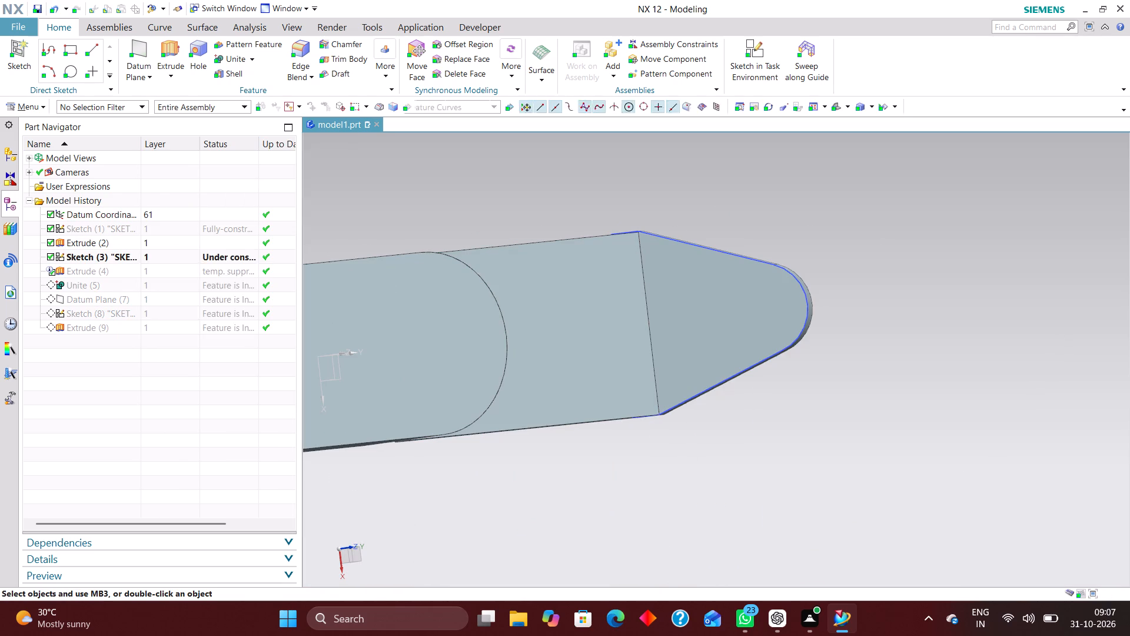
# Reopen the plate's rectangle sketch, Sketch (3), and move its 60 mm width dimension above the rectangle's top line.
pyautogui.click(147, 255)
pyautogui.rightClick(156, 256)
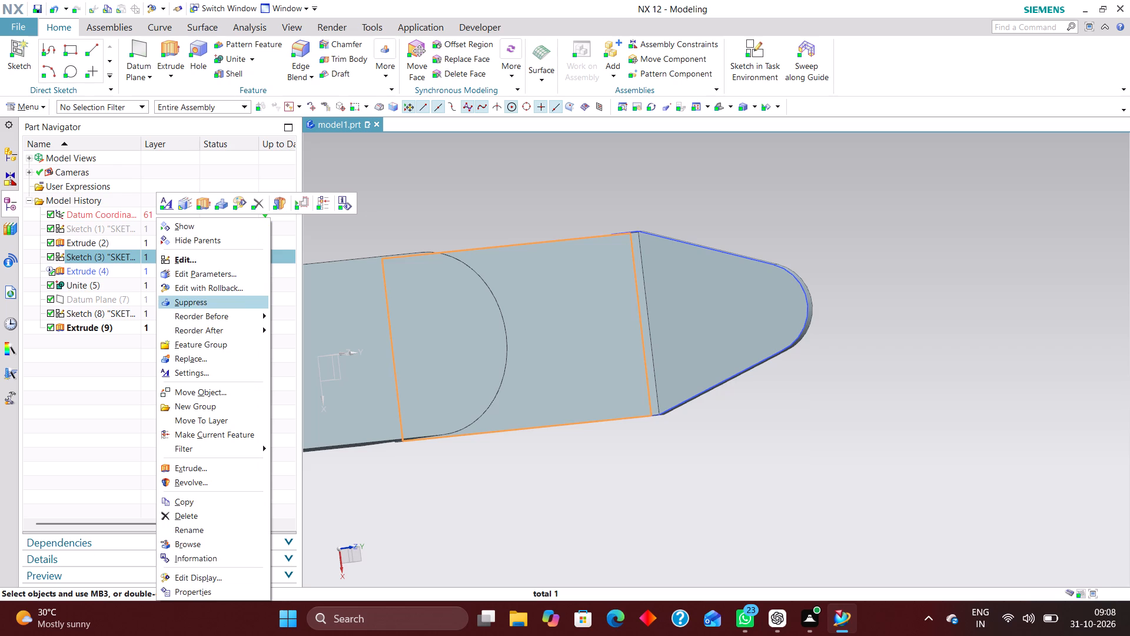
pyautogui.click(247, 291)
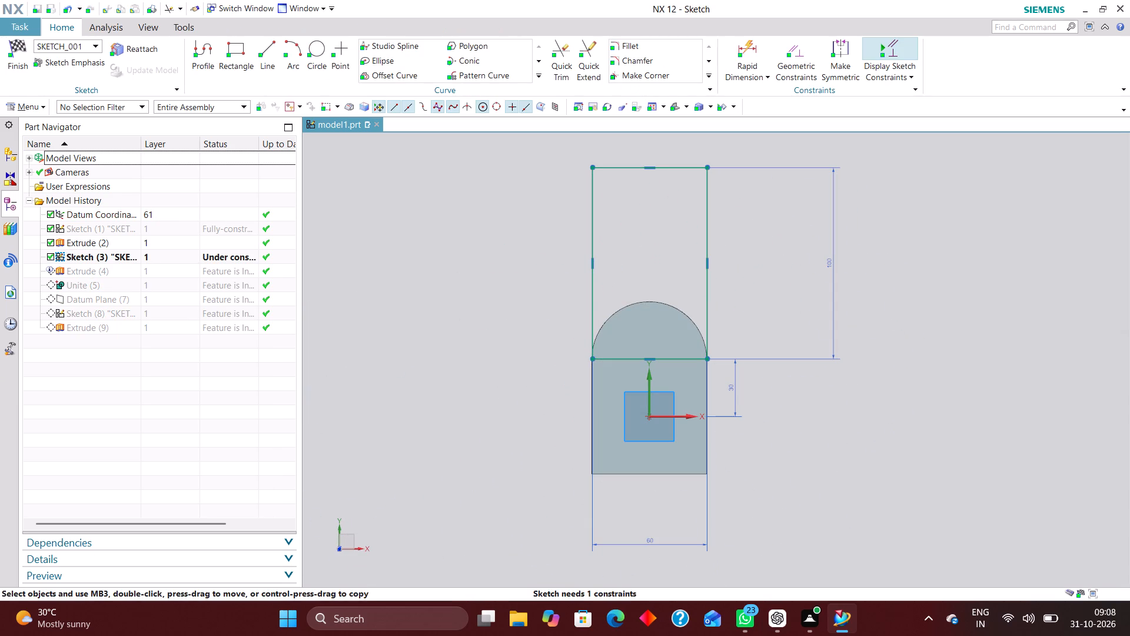
pyautogui.moveTo(657, 545); pyautogui.dragTo(632, 180)
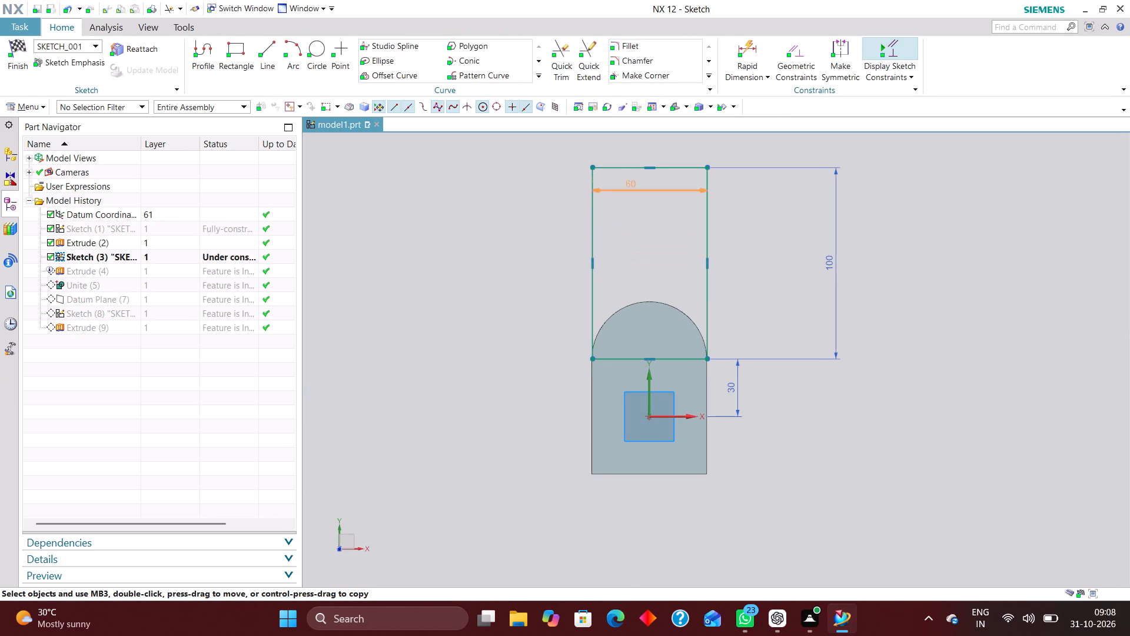
pyautogui.moveTo(632, 180); pyautogui.dragTo(640, 141)
pyautogui.scroll(-3, 639, 274)
pyautogui.scroll(4, 647, 227)
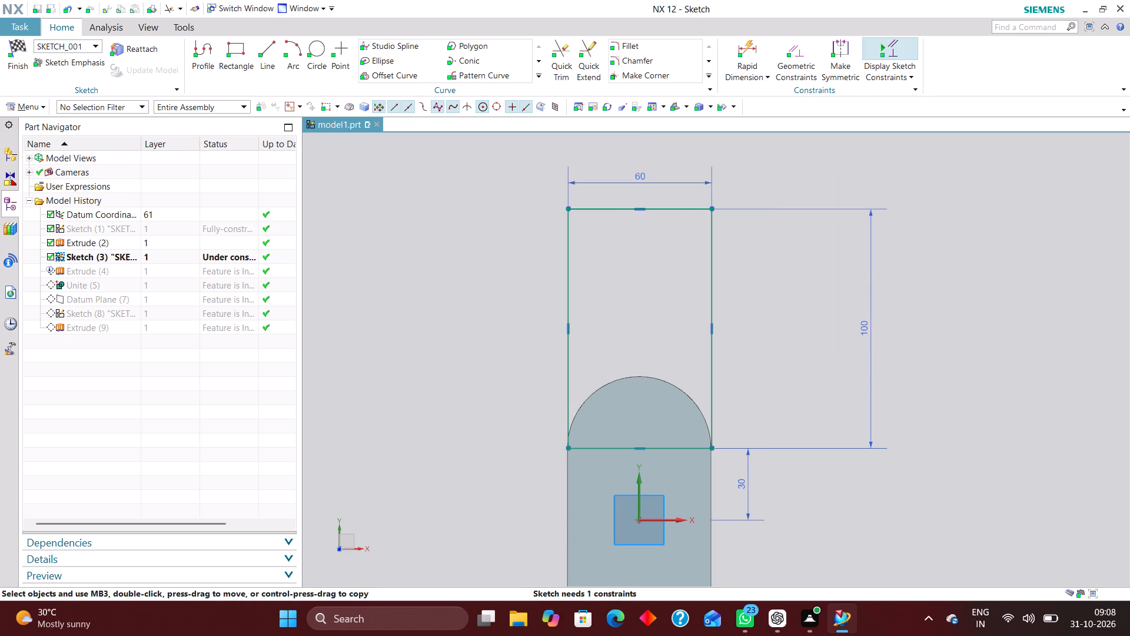
# Apply a Midpoint constraint between the rectangle's bottom line and the vertical Y axis to centre the plate sketch.
pyautogui.scroll(1, 674, 458)
pyautogui.click(800, 58)
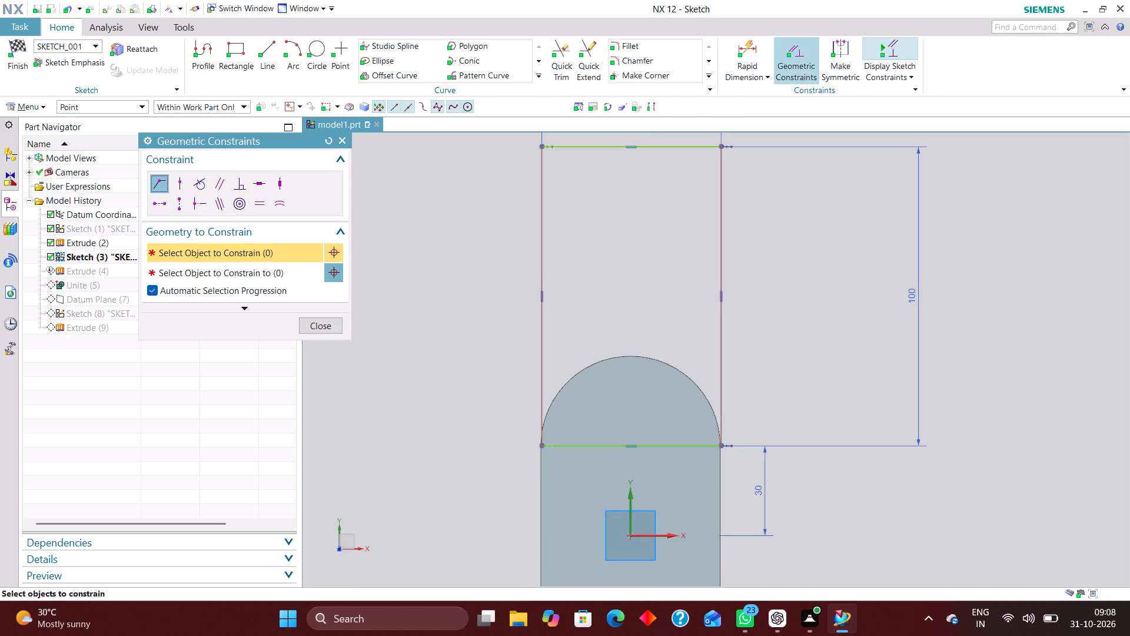
pyautogui.click(178, 183)
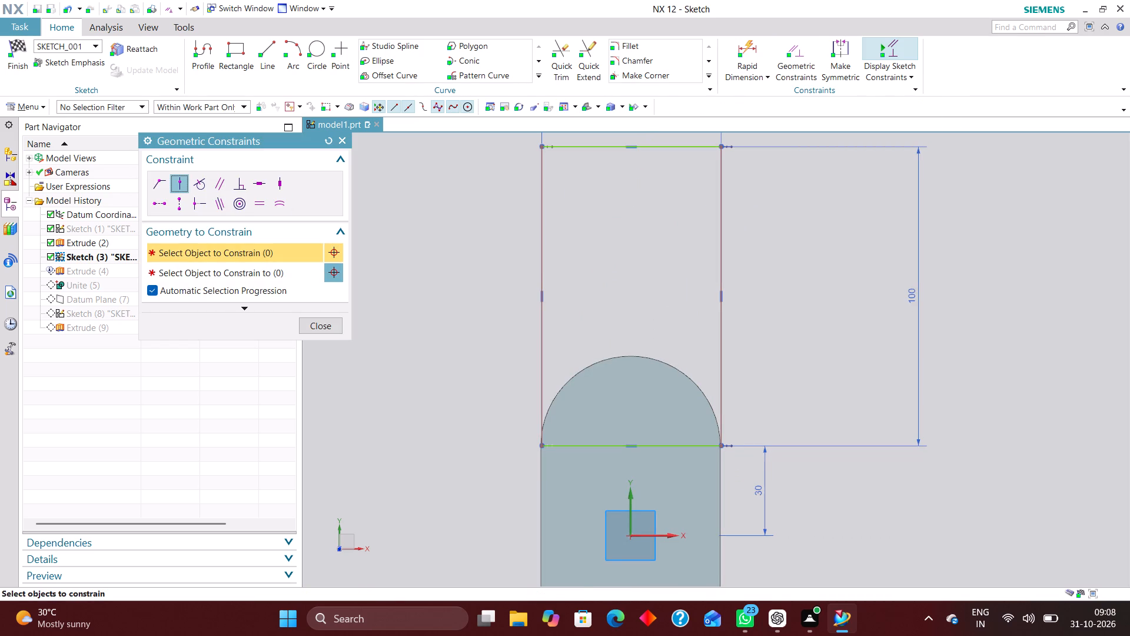
pyautogui.click(629, 443)
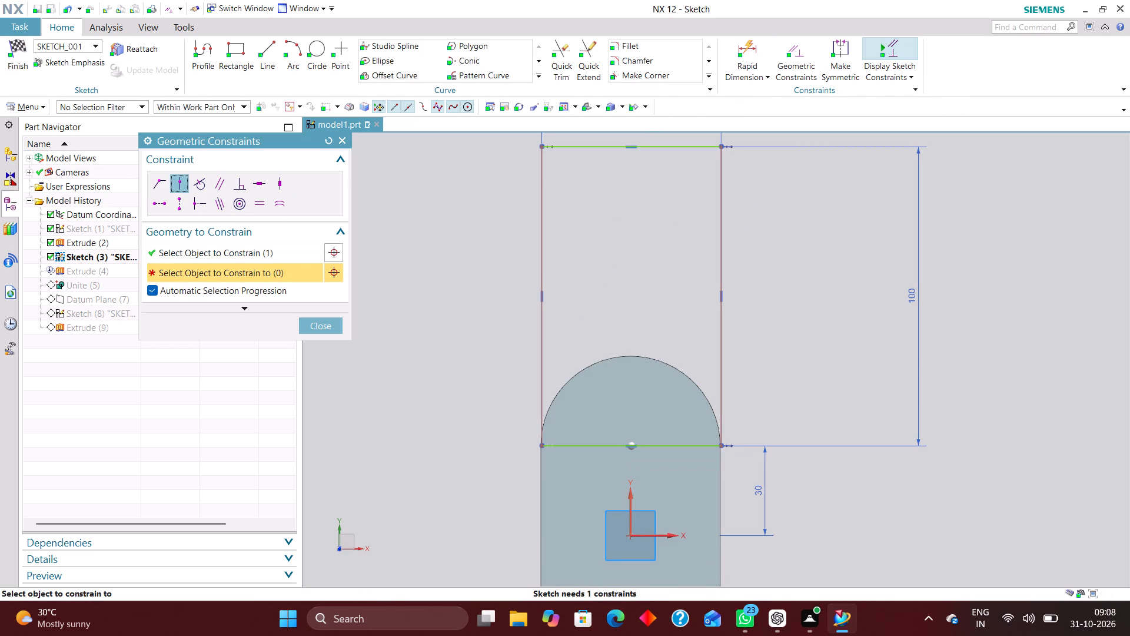
pyautogui.click(632, 503)
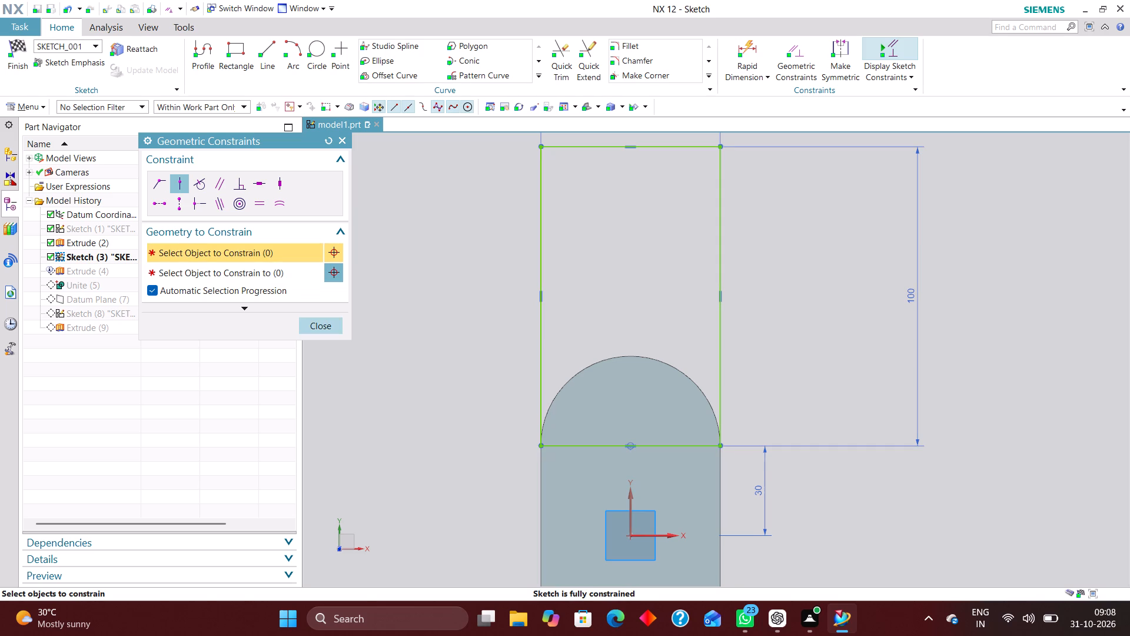
pyautogui.click(326, 323)
# Finish the plate's sketch and close the update report window.
pyautogui.click(15, 36)
pyautogui.click(15, 41)
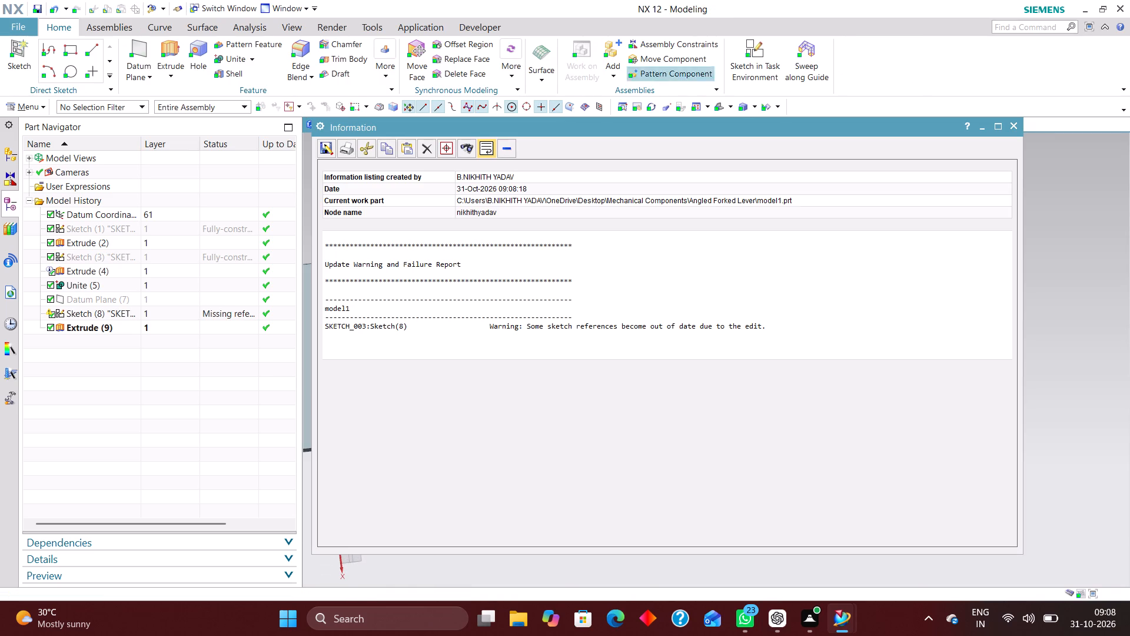
pyautogui.click(1015, 123)
# Examine the corner where the inclined tapered extrusion meets the plate's side edge.
pyautogui.scroll(-3, 984, 204)
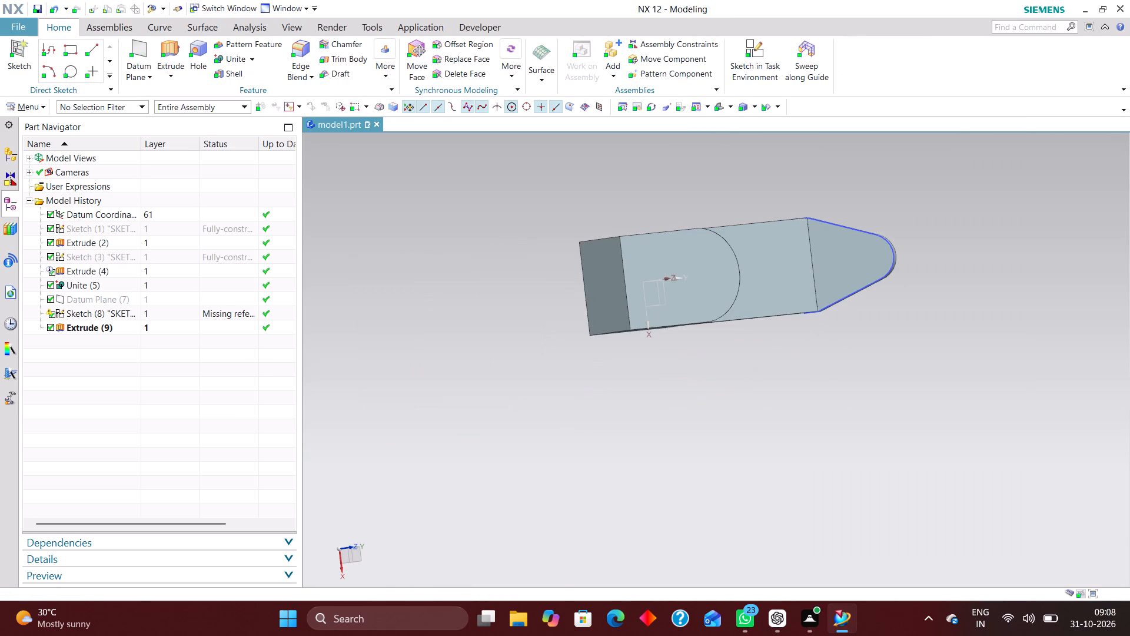
pyautogui.moveTo(939, 238); pyautogui.dragTo(965, 218, button='middle')
pyautogui.scroll(1, 939, 238)
pyautogui.scroll(5, 757, 235)
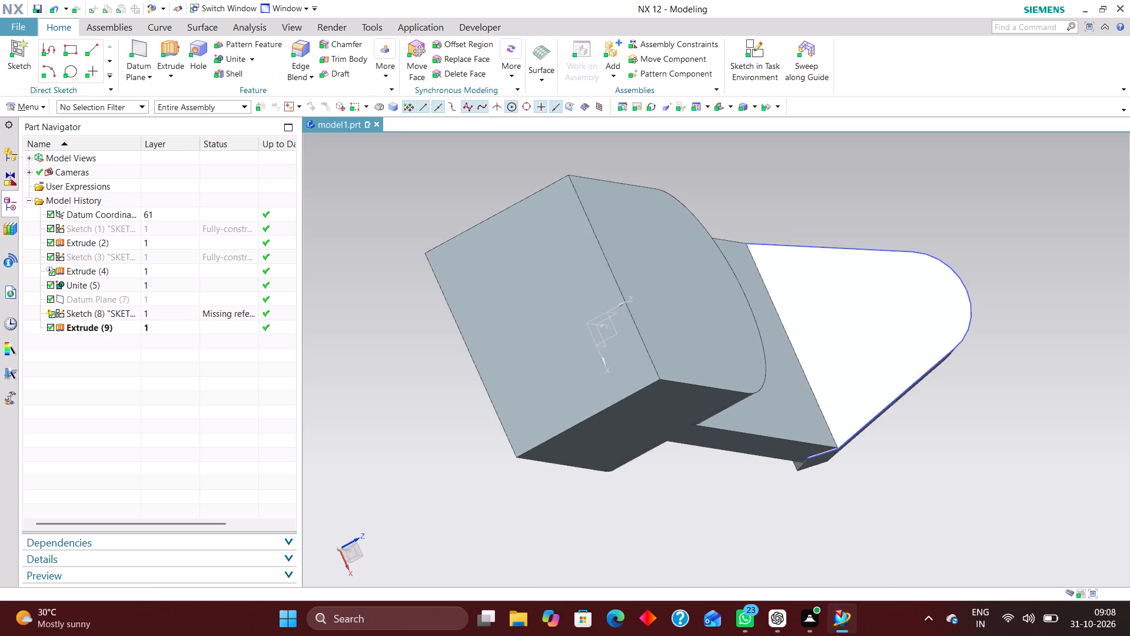
pyautogui.moveTo(816, 223); pyautogui.dragTo(807, 275, button='middle')
pyautogui.scroll(-4, 792, 239)
pyautogui.scroll(6, 796, 188)
pyautogui.scroll(13, 742, 147)
pyautogui.scroll(-6, 673, 149)
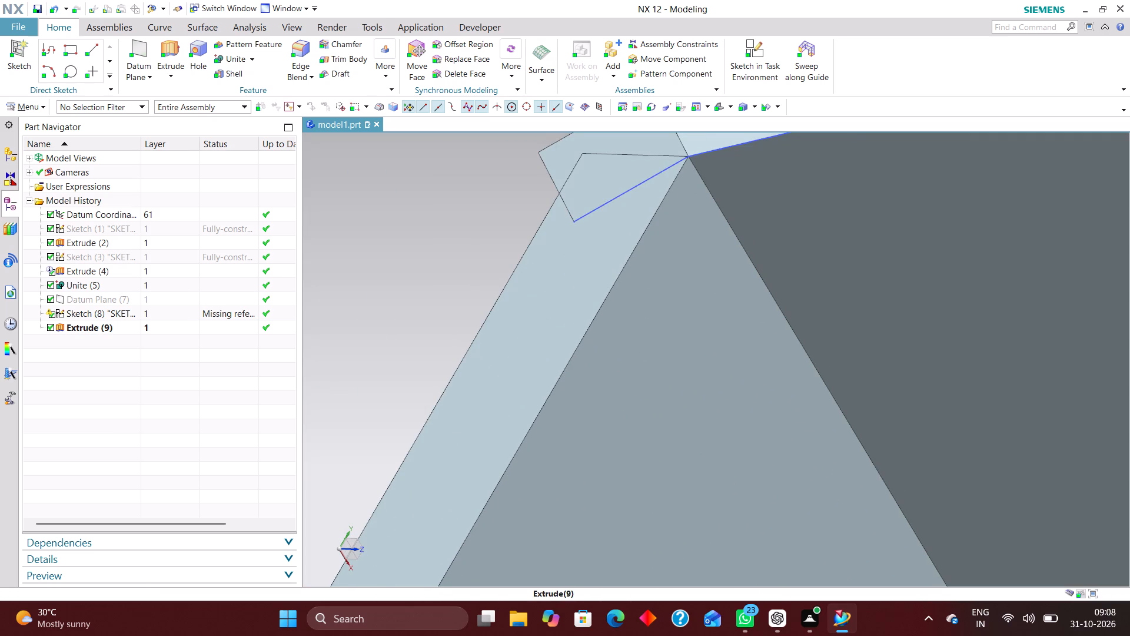
# Reopen the inclined profile's sketch, Sketch (8), for editing.
pyautogui.click(178, 313)
pyautogui.rightClick(178, 313)
pyautogui.click(244, 87)
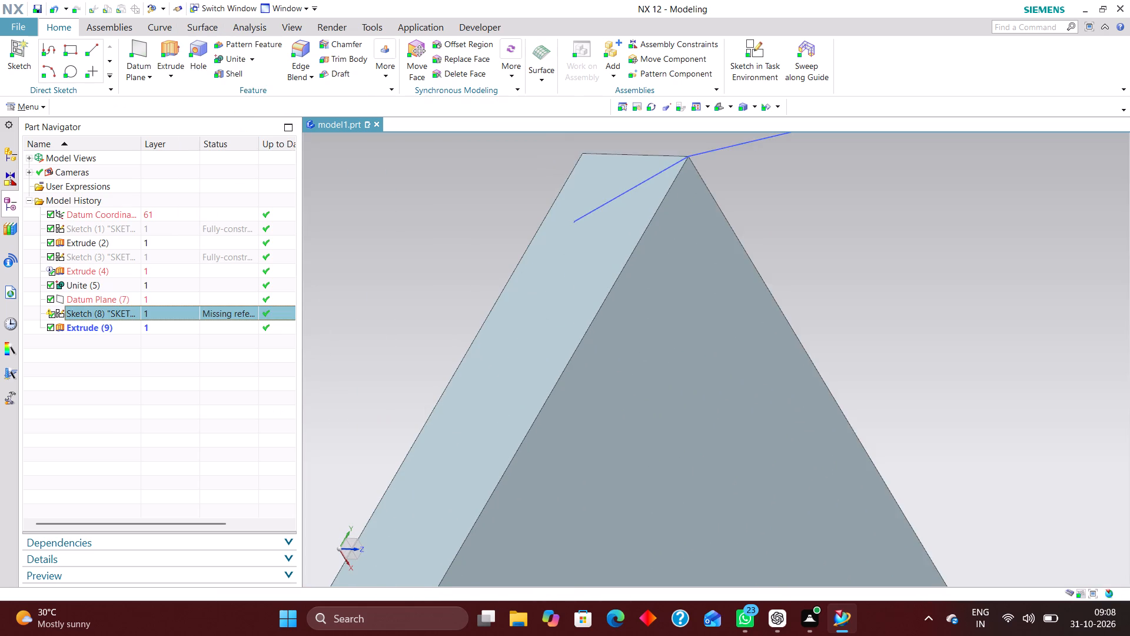
# Examine how both ends of the inclined profile's bottom rectangle line up with the plate's side edges.
pyautogui.scroll(5, 769, 339)
pyautogui.scroll(5, 630, 355)
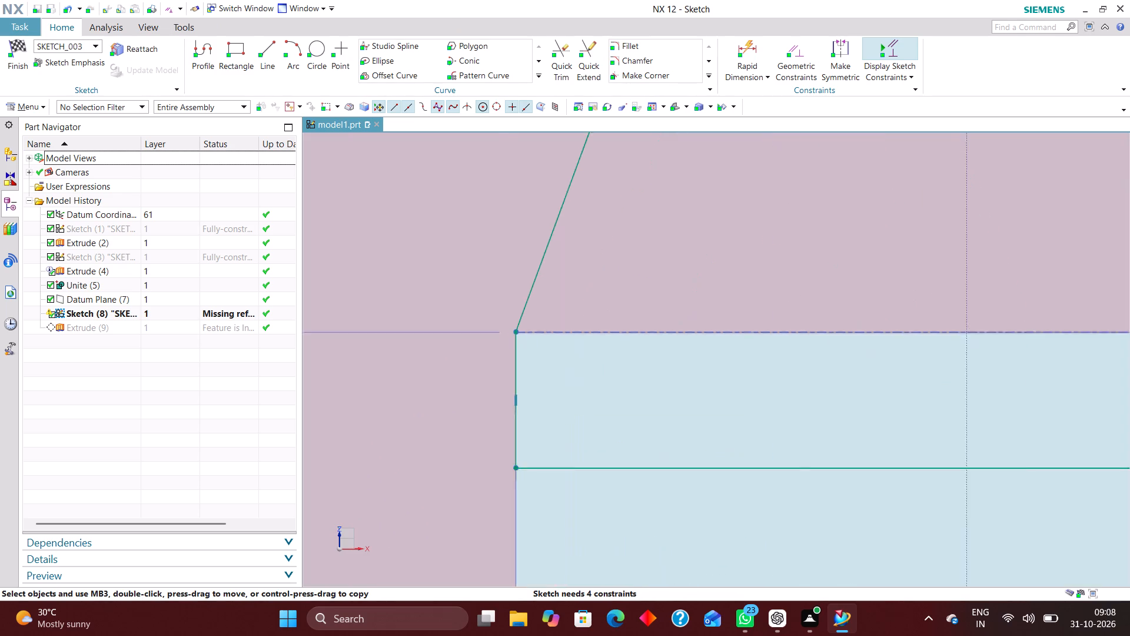
pyautogui.scroll(1, 629, 353)
pyautogui.scroll(-7, 526, 290)
pyautogui.scroll(6, 820, 340)
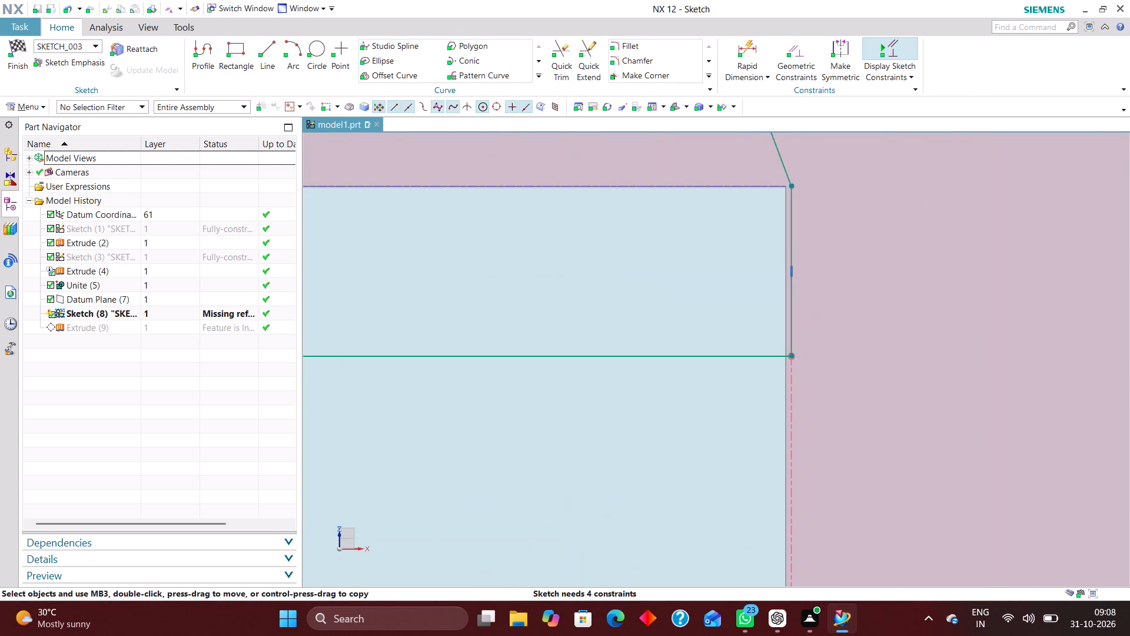
pyautogui.scroll(-7, 794, 254)
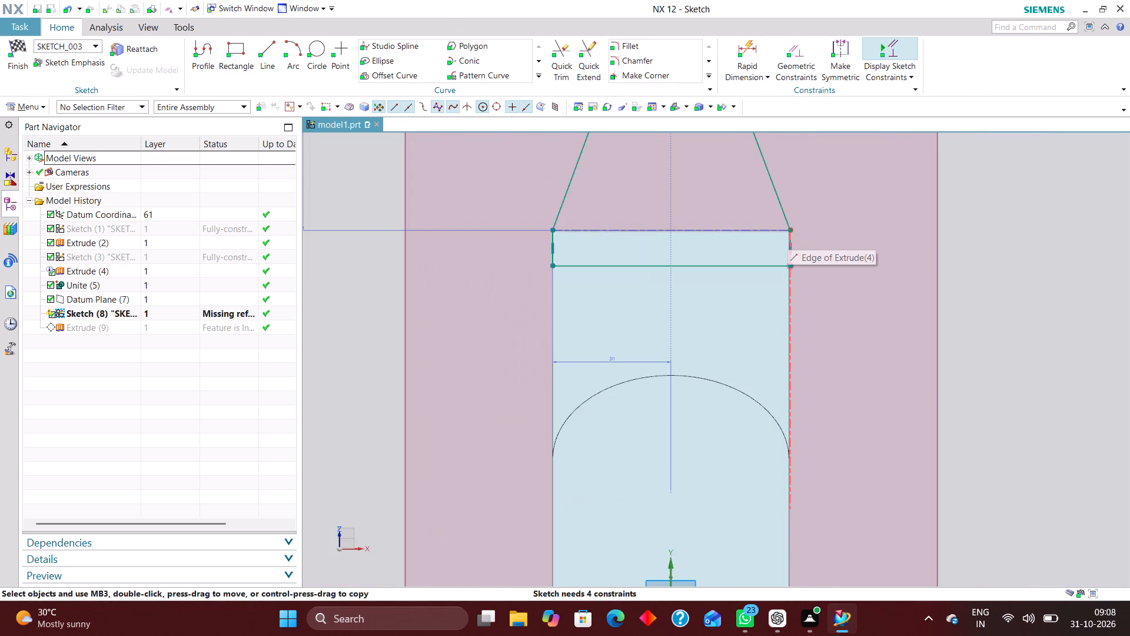
pyautogui.scroll(2, 802, 343)
pyautogui.scroll(4, 782, 235)
pyautogui.scroll(-1, 792, 247)
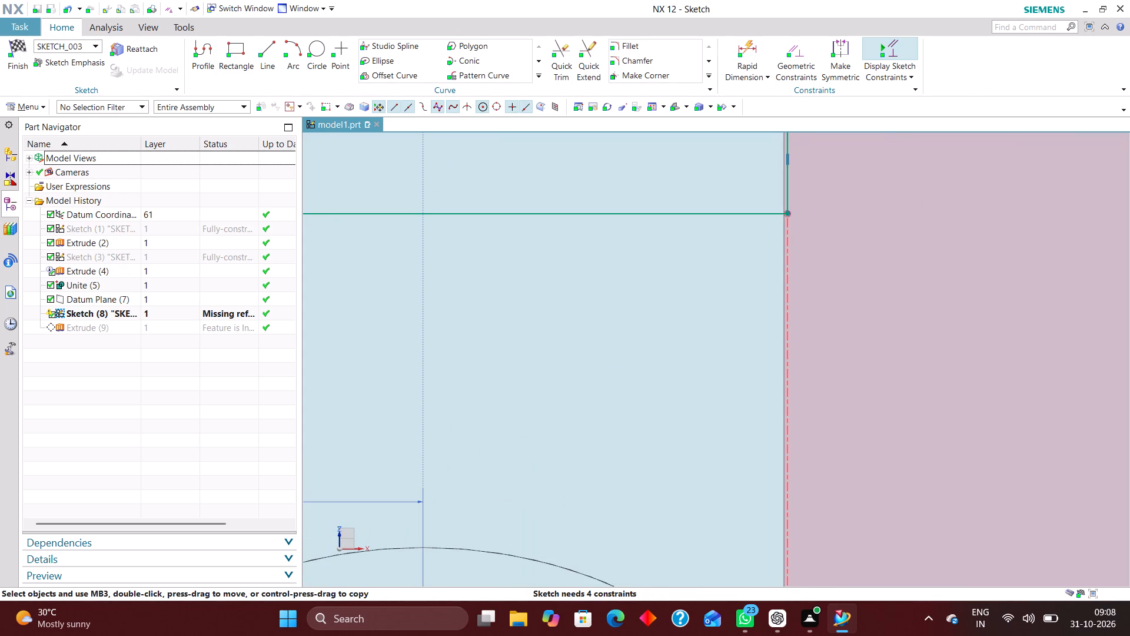
# Hide the solid body and delete the red dashed reference edge line extending below the profile's bottom-right corner.
pyautogui.moveTo(756, 259); pyautogui.dragTo(756, 281, button='right')
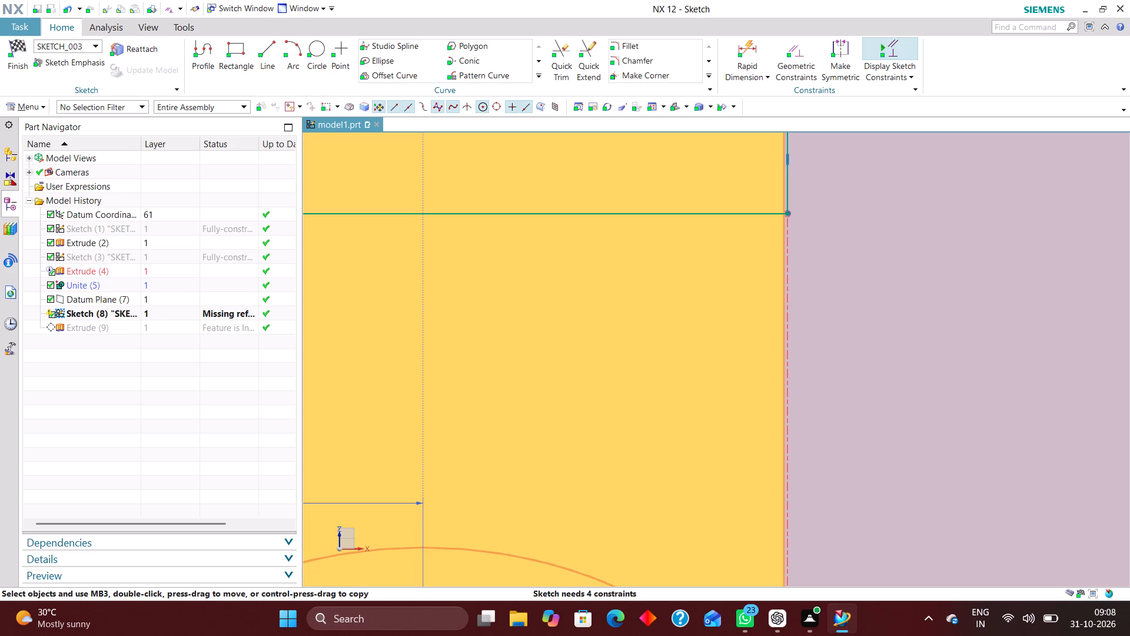
pyautogui.moveTo(789, 223); pyautogui.dragTo(746, 237, button='right')
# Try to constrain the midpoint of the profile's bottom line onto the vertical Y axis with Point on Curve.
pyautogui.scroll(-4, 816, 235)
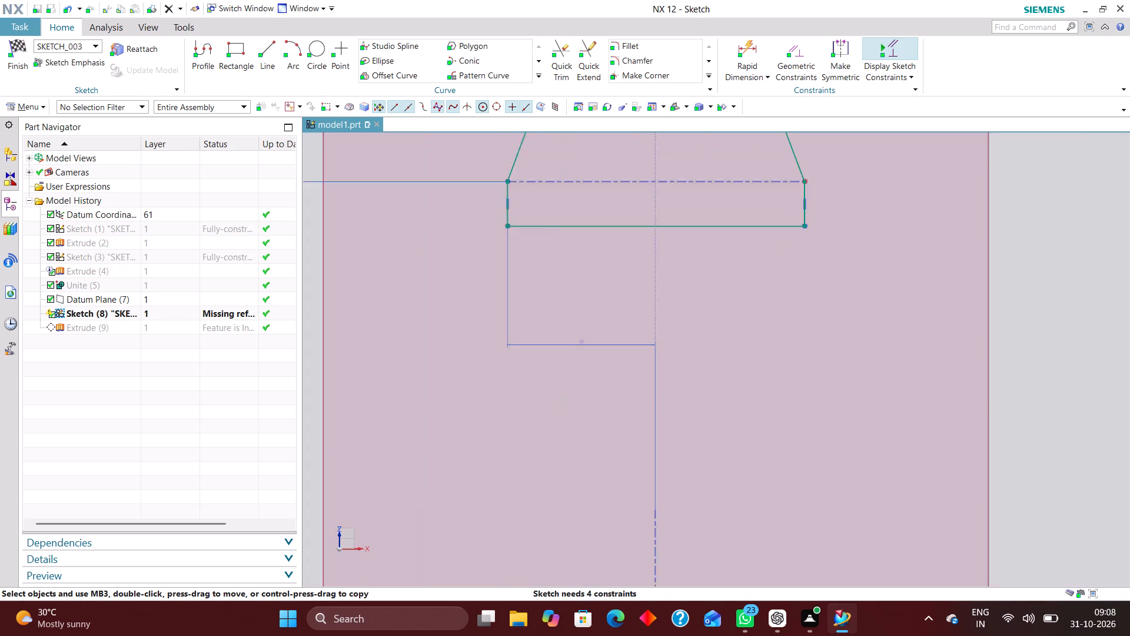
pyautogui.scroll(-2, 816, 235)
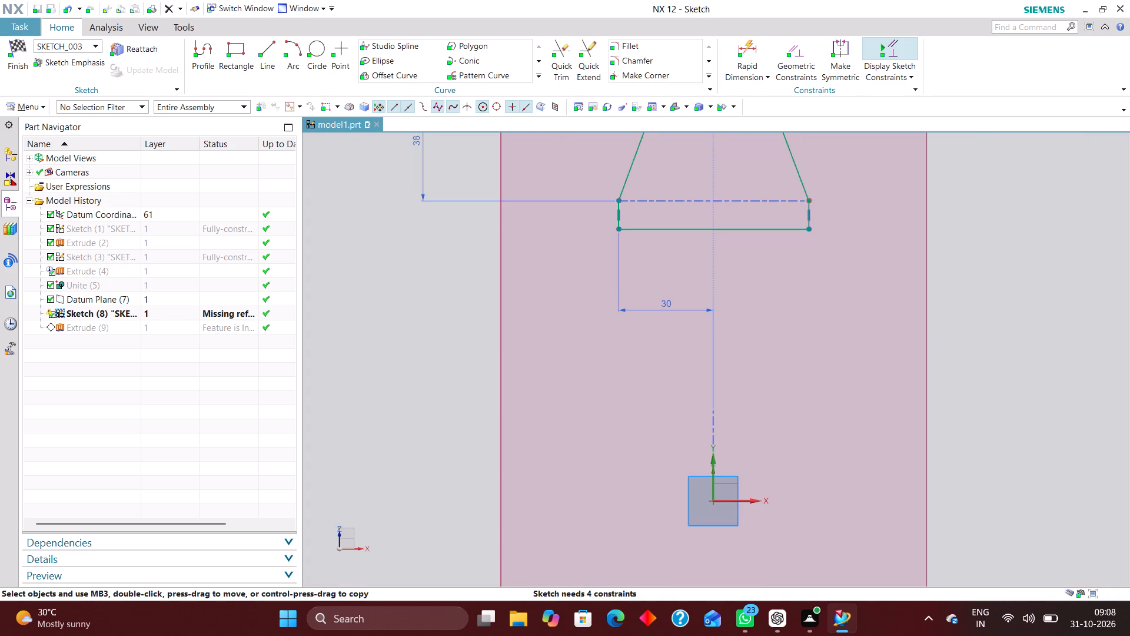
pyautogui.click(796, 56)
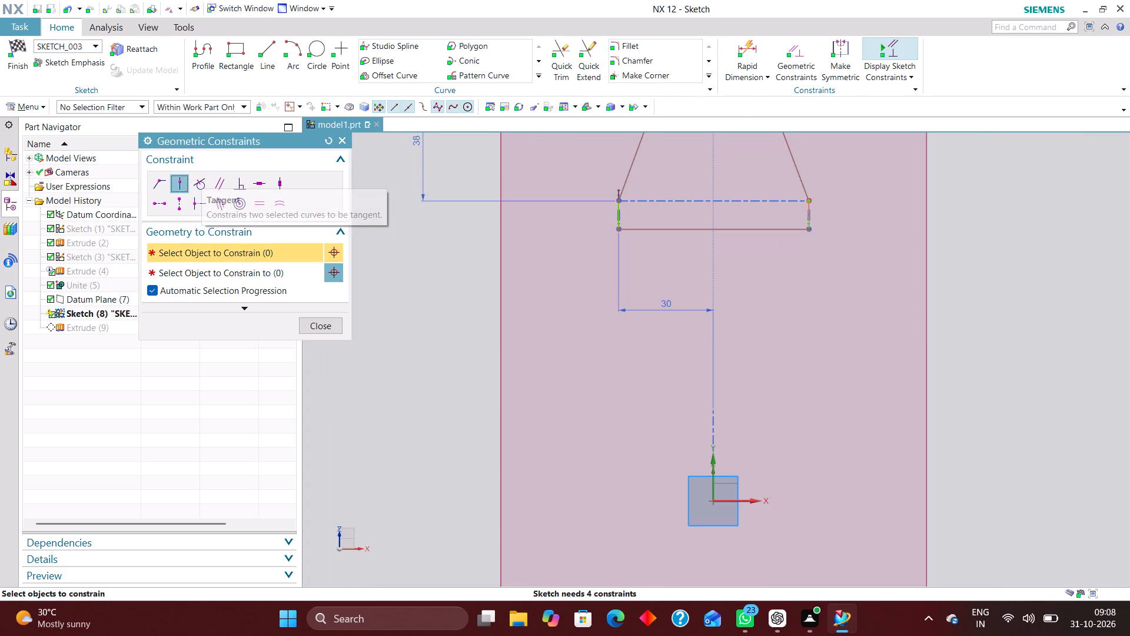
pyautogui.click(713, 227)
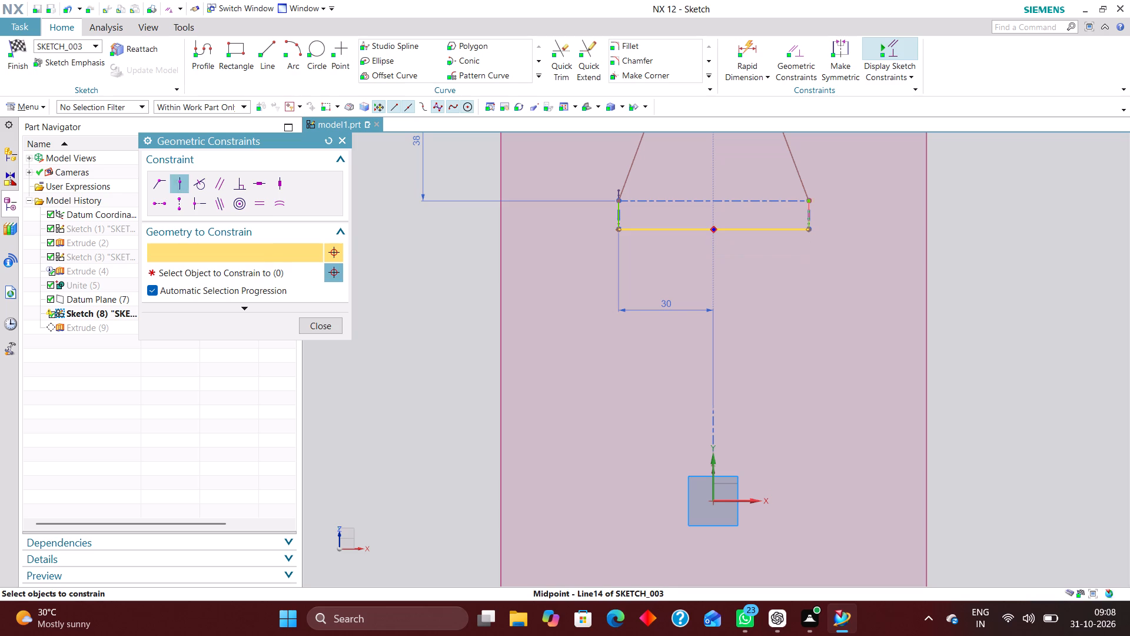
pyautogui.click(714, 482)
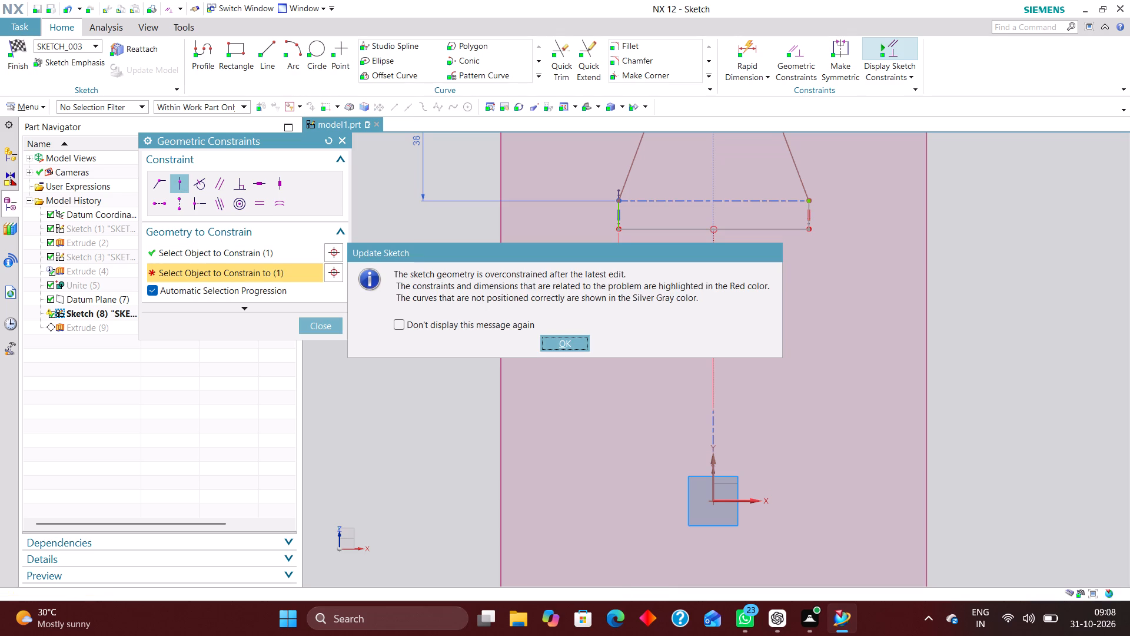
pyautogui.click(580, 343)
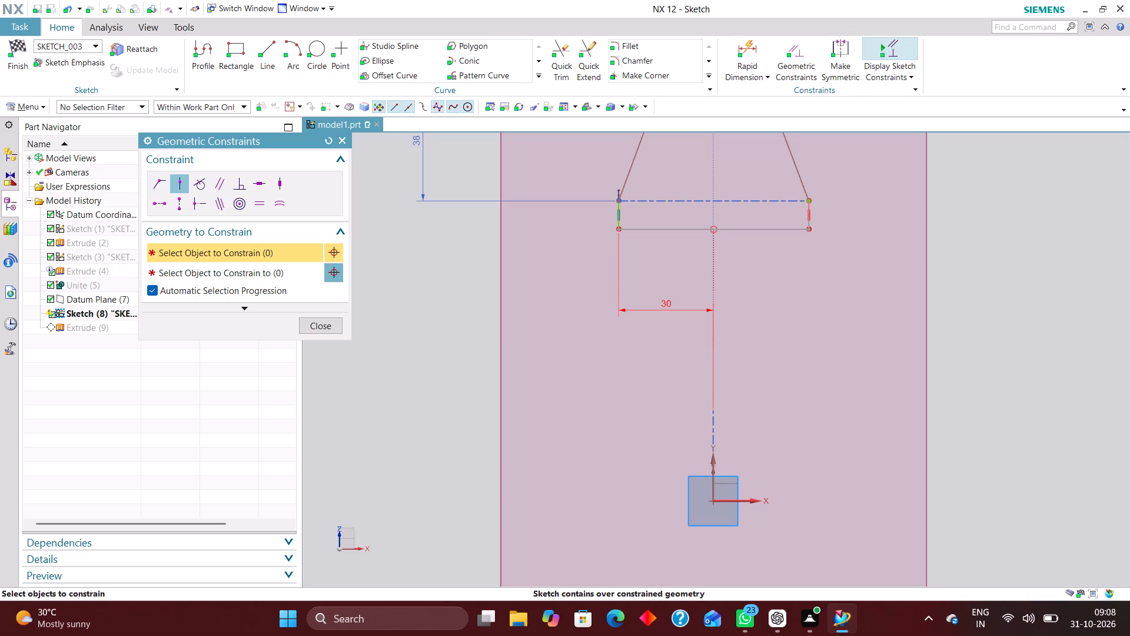
# Examine the constraints and dimensions around the profile's bottom line, and close the Geometric Constraints dialog.
pyautogui.scroll(5, 817, 216)
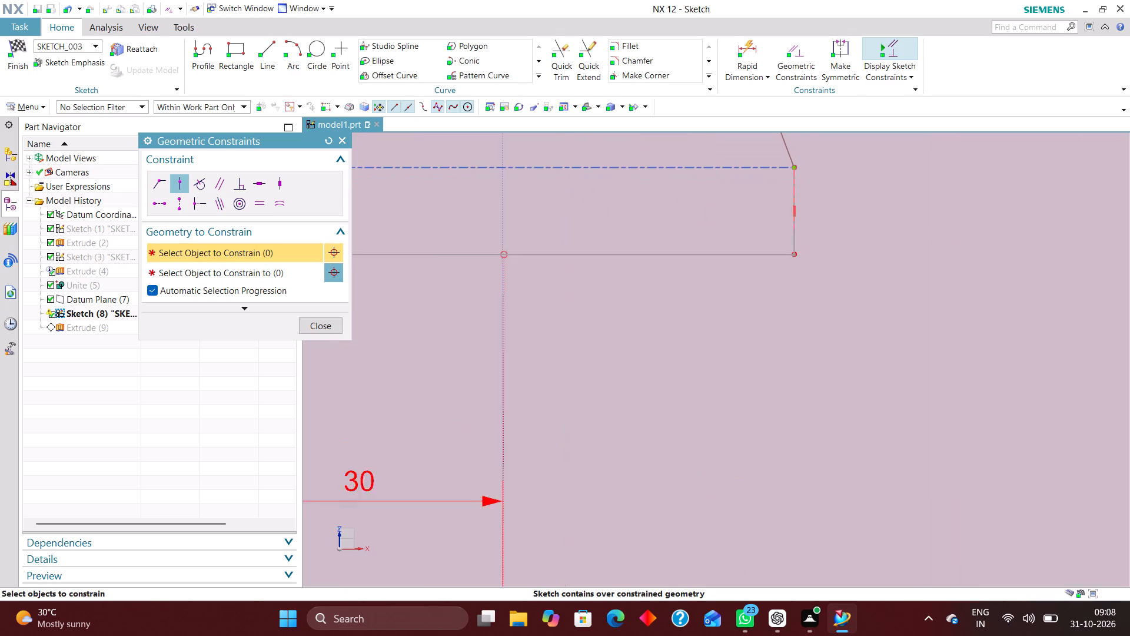
pyautogui.scroll(6, 789, 221)
pyautogui.scroll(-6, 797, 198)
pyautogui.scroll(6, 804, 173)
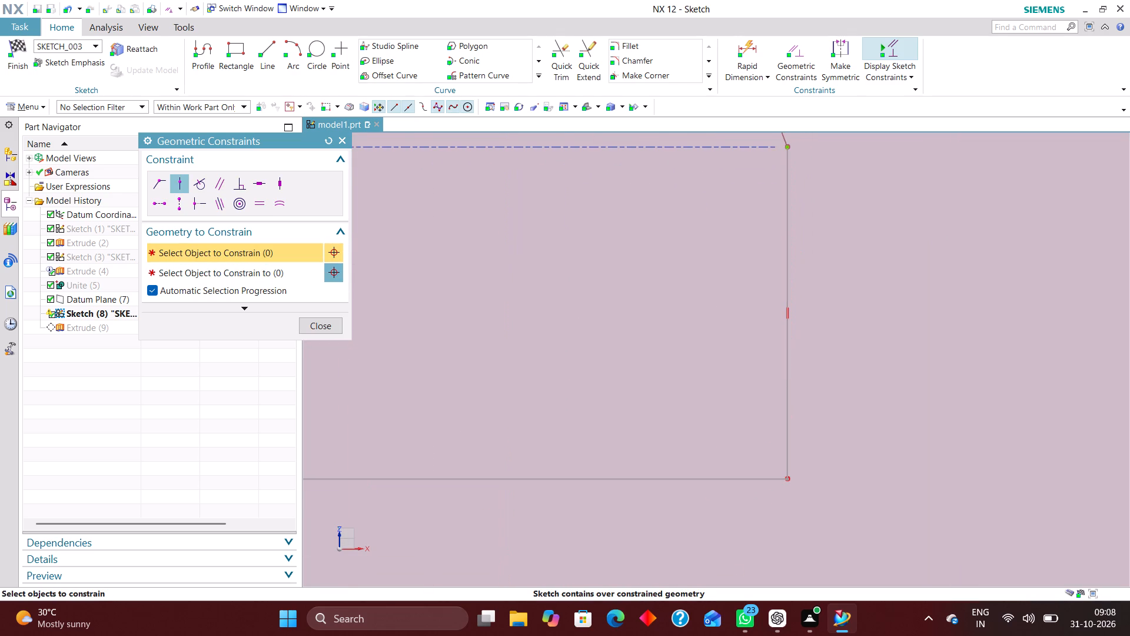
pyautogui.moveTo(794, 217); pyautogui.dragTo(737, 227, button='right')
pyautogui.scroll(-2, 793, 203)
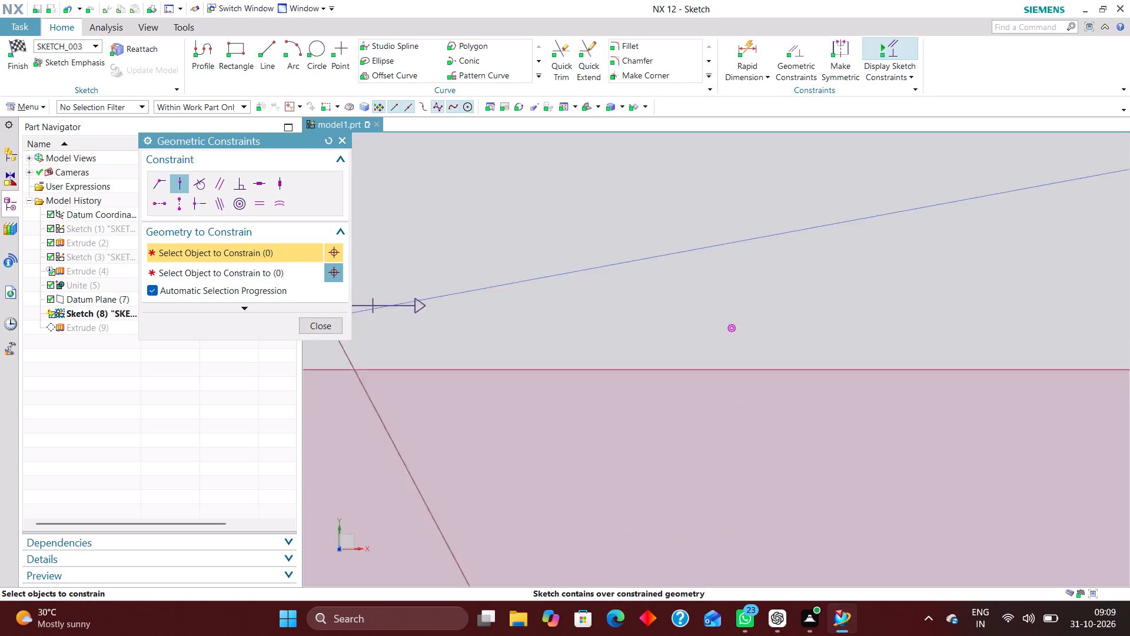
pyautogui.scroll(-11, 793, 203)
pyautogui.scroll(6, 802, 280)
pyautogui.scroll(-7, 775, 283)
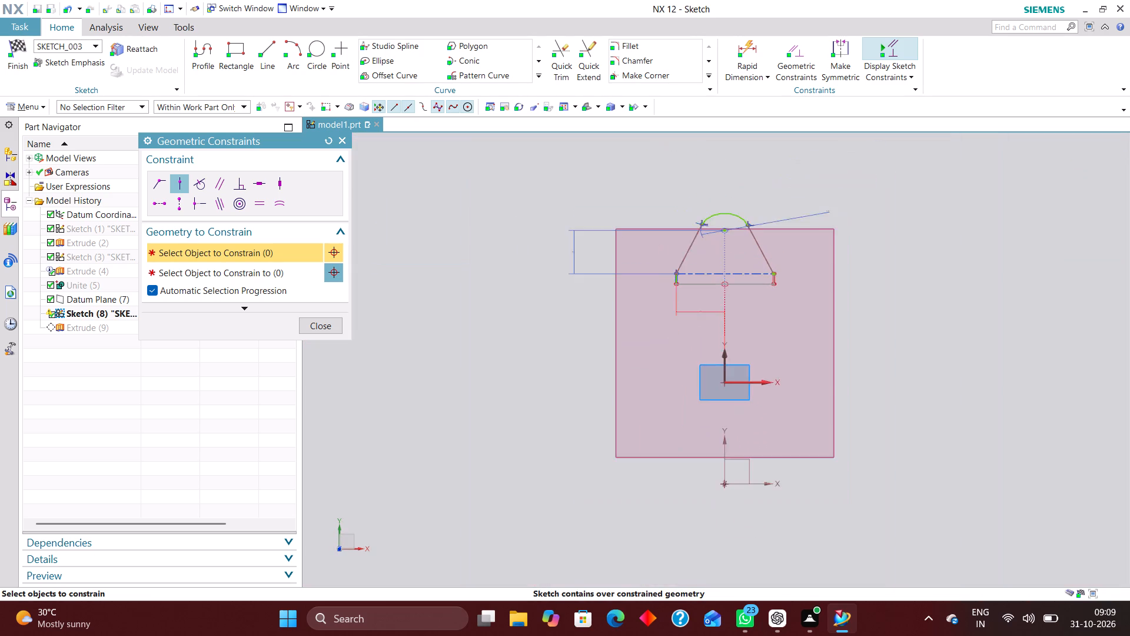
pyautogui.scroll(7, 778, 284)
pyautogui.scroll(-4, 790, 268)
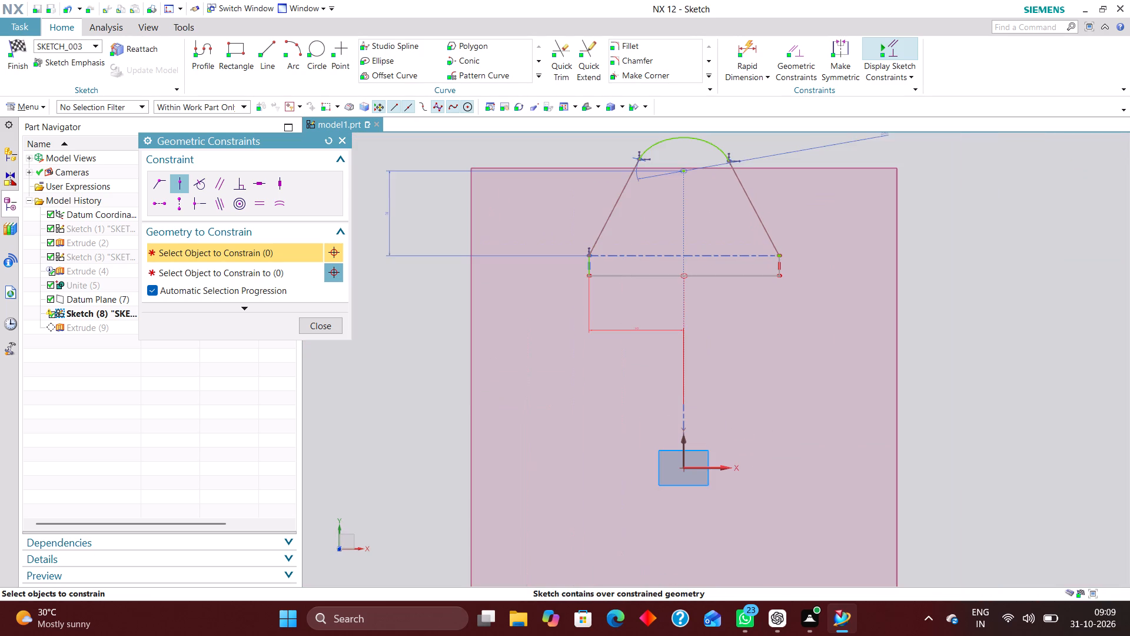
pyautogui.scroll(5, 676, 307)
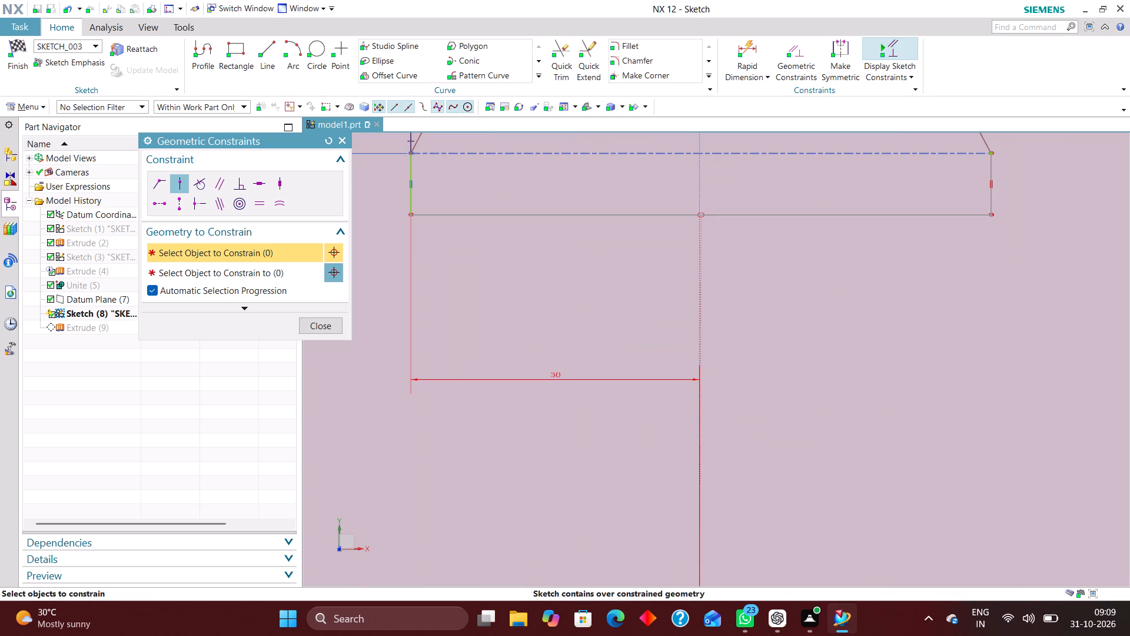
pyautogui.scroll(7, 704, 234)
pyautogui.scroll(-12, 702, 230)
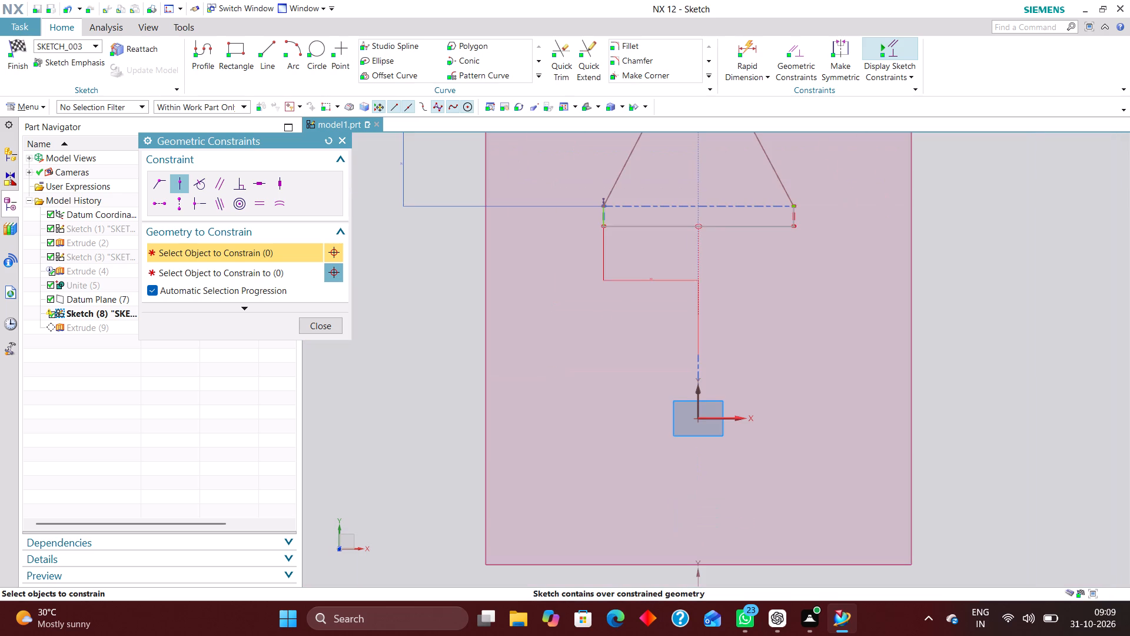
pyautogui.scroll(-3, 733, 316)
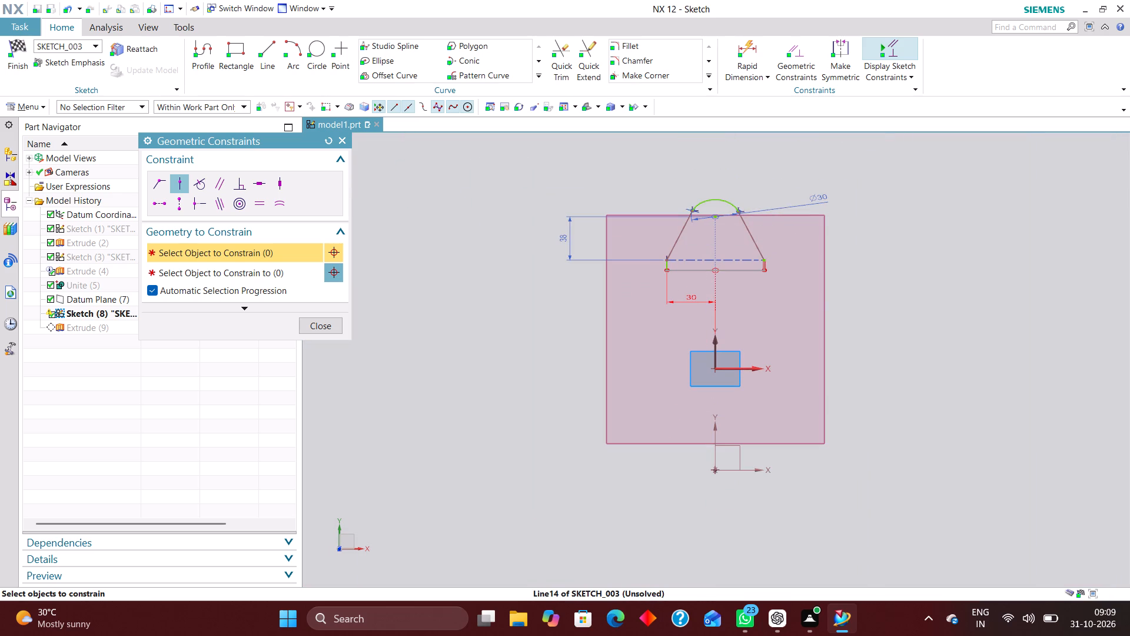
pyautogui.scroll(6, 725, 378)
pyautogui.scroll(-7, 713, 336)
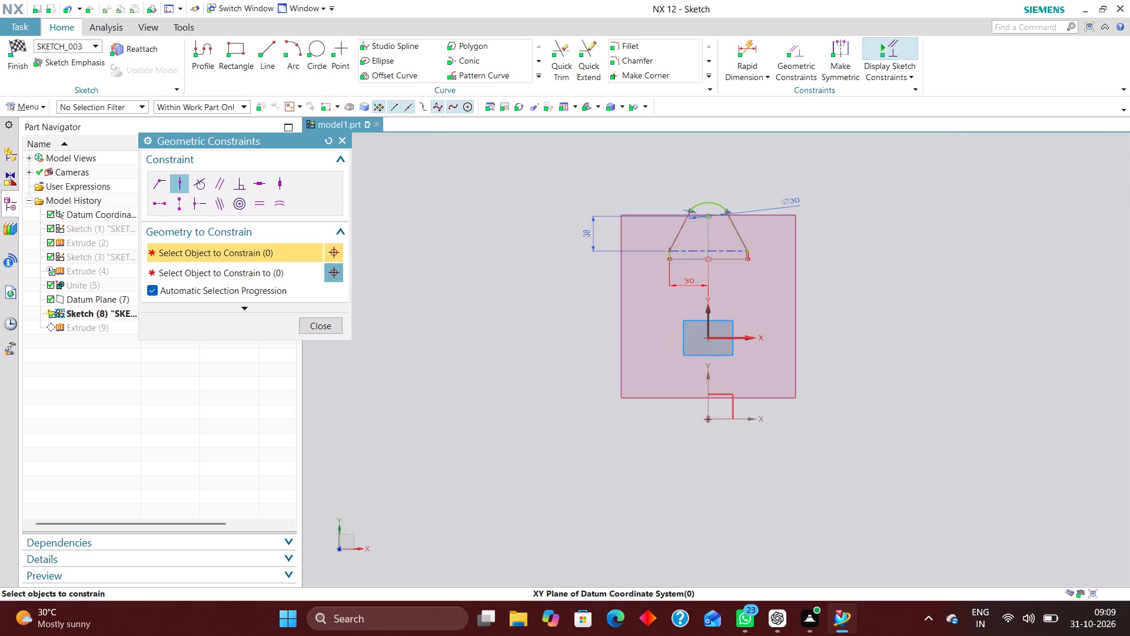
pyautogui.scroll(4, 714, 289)
pyautogui.scroll(-2, 692, 315)
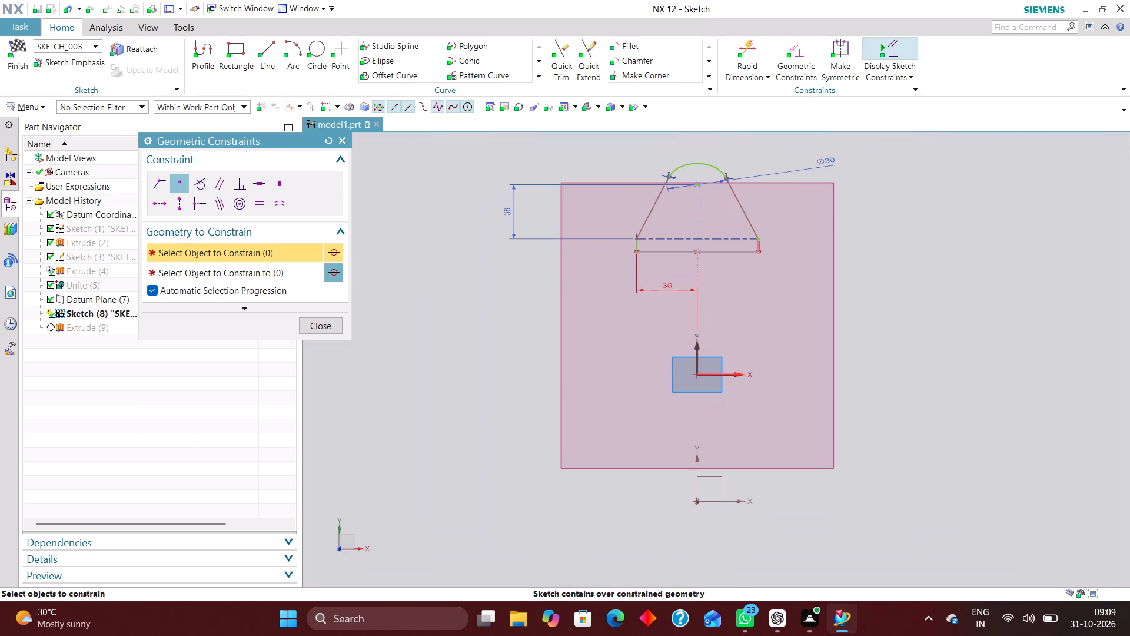
pyautogui.click(334, 329)
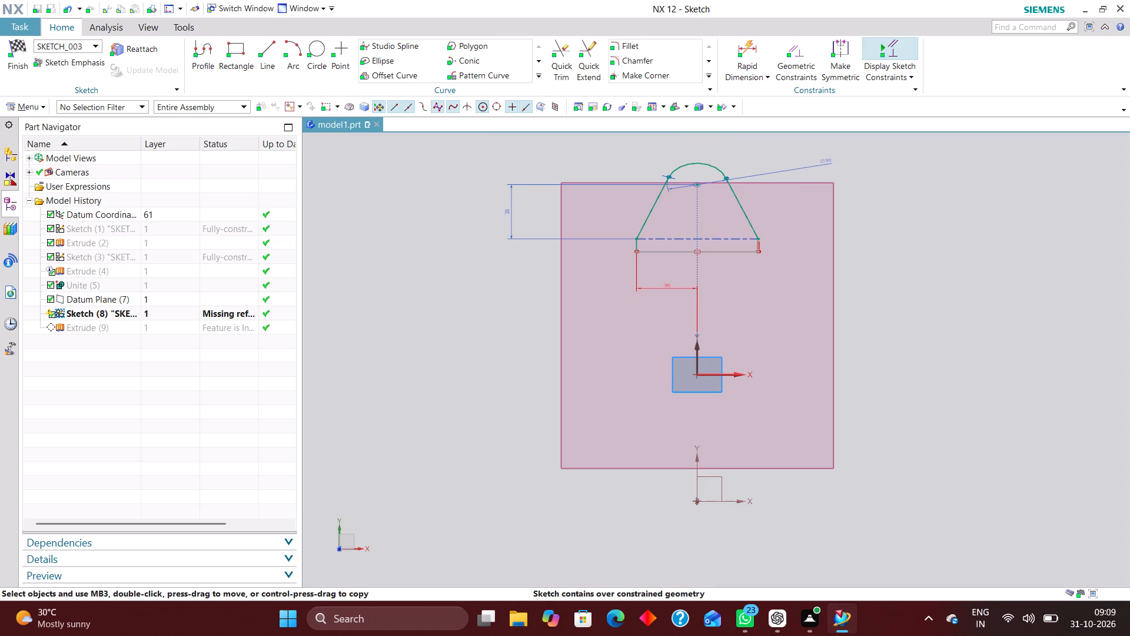
# Delete the 30 mm horizontal dimension between the profile's left side and the vertical axis.
pyautogui.moveTo(671, 287); pyautogui.dragTo(620, 293, button='right')
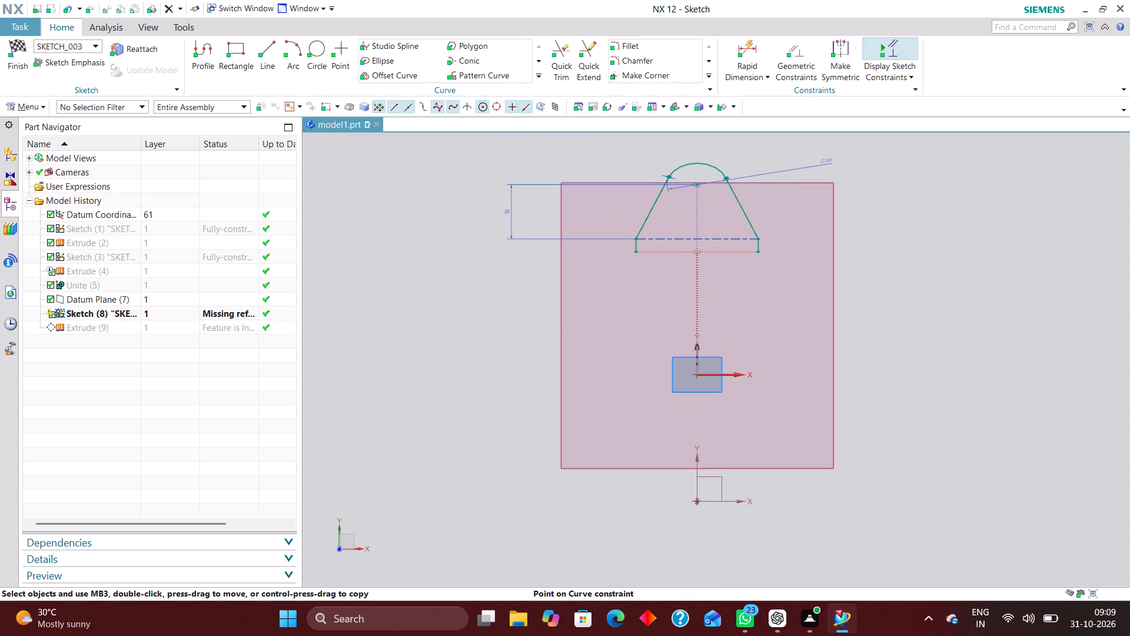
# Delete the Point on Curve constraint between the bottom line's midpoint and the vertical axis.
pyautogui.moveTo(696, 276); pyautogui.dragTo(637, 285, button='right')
# Constrain the midpoint of the profile's bottom line onto the datum coordinate system's Y axis with Point on Curve.
pyautogui.click(802, 63)
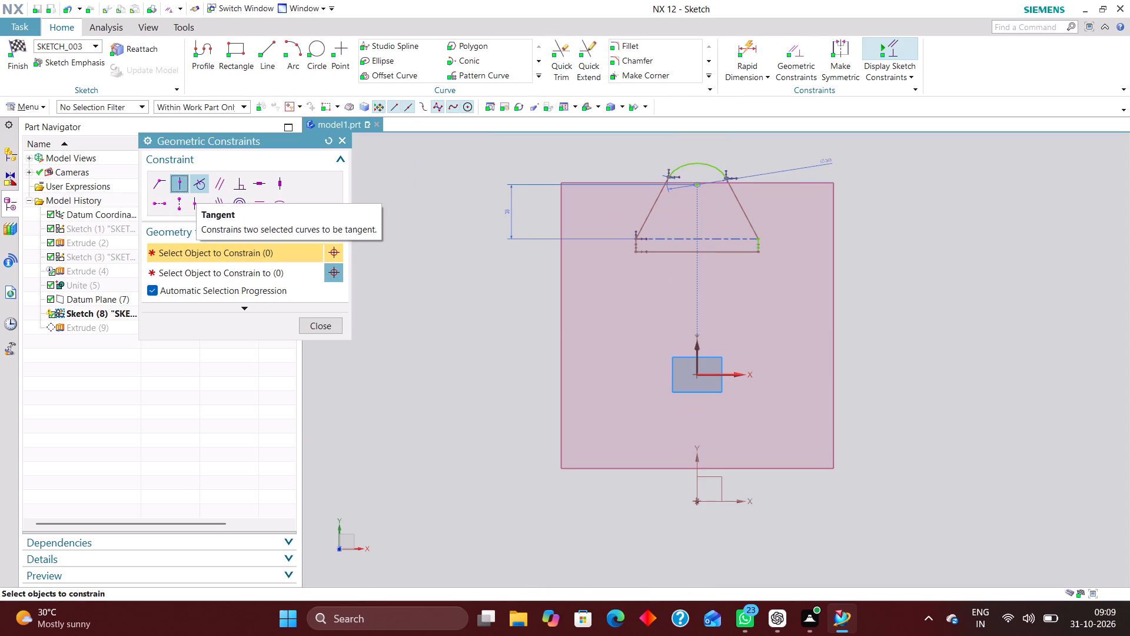
pyautogui.click(697, 249)
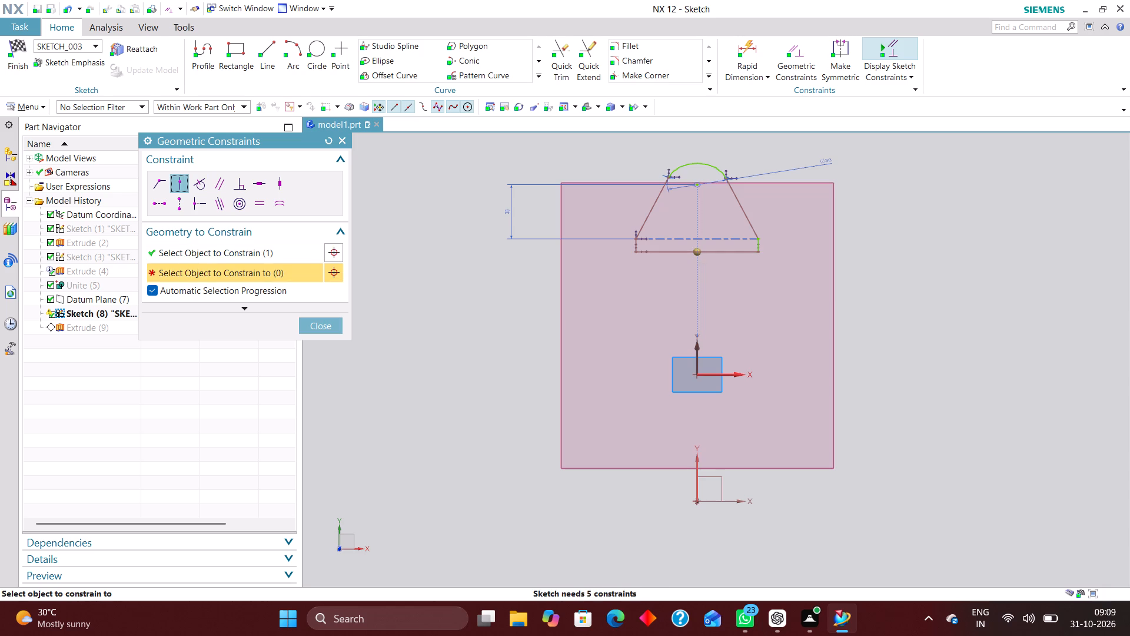
pyautogui.click(697, 462)
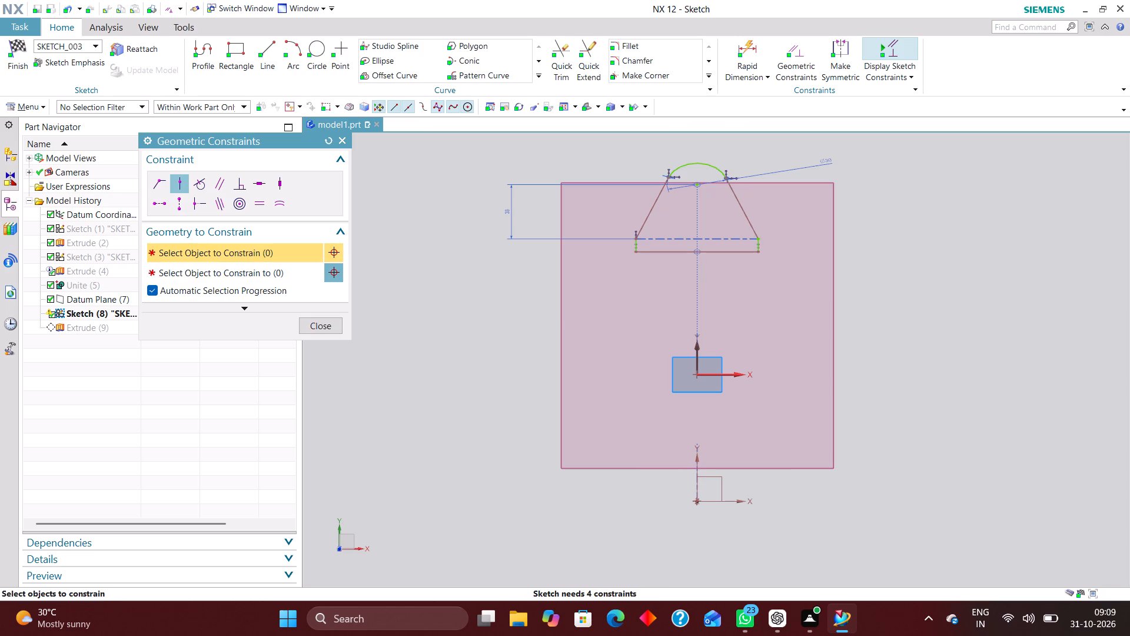
pyautogui.click(327, 328)
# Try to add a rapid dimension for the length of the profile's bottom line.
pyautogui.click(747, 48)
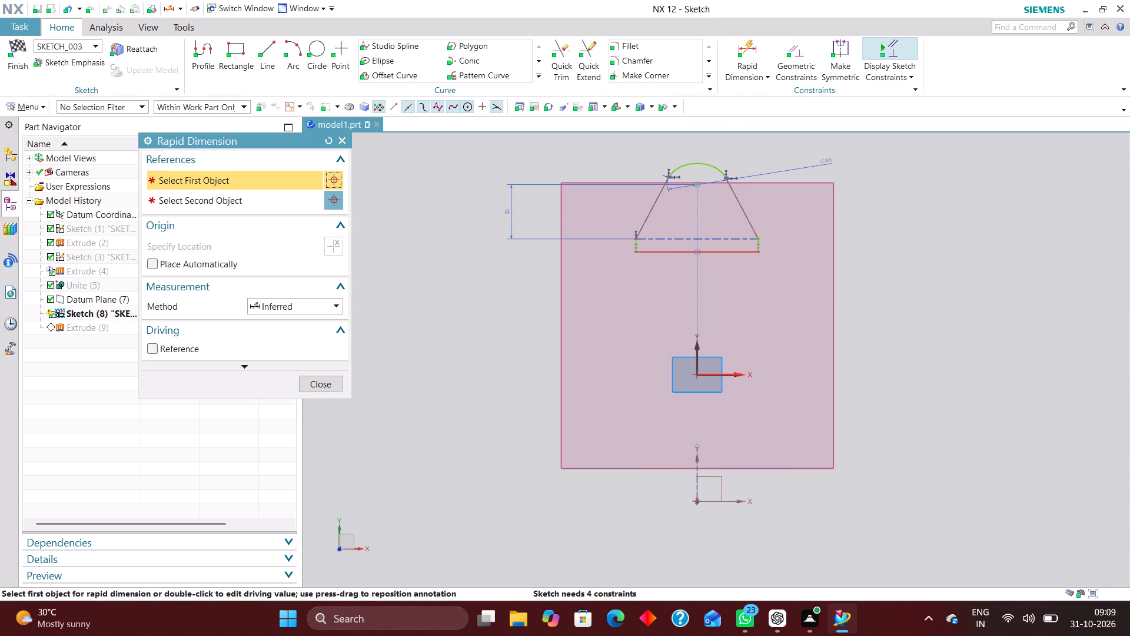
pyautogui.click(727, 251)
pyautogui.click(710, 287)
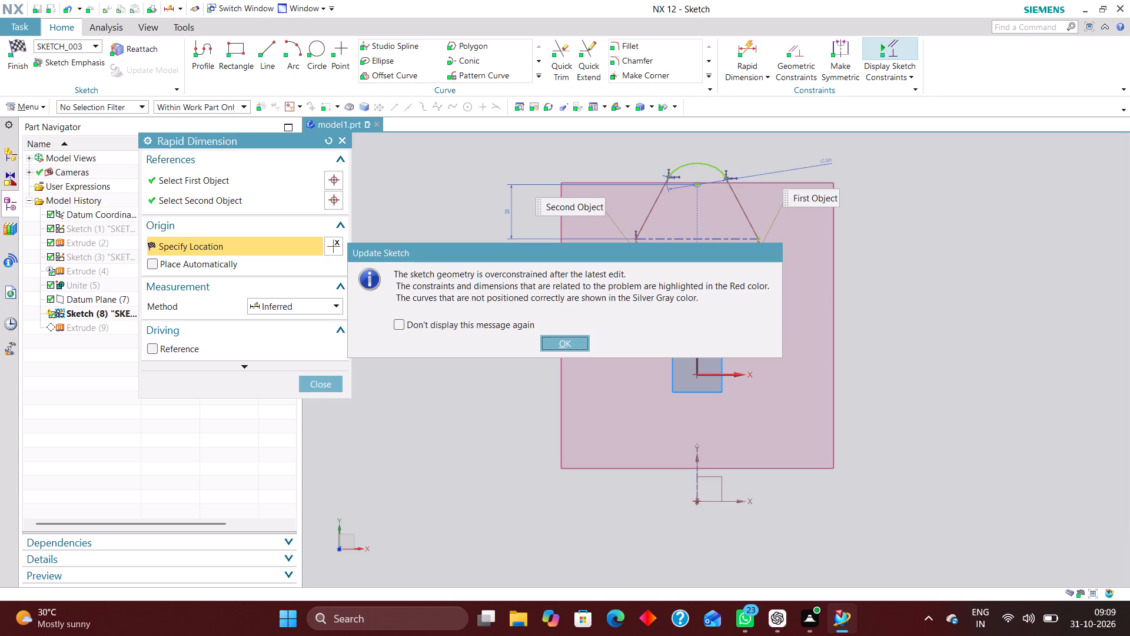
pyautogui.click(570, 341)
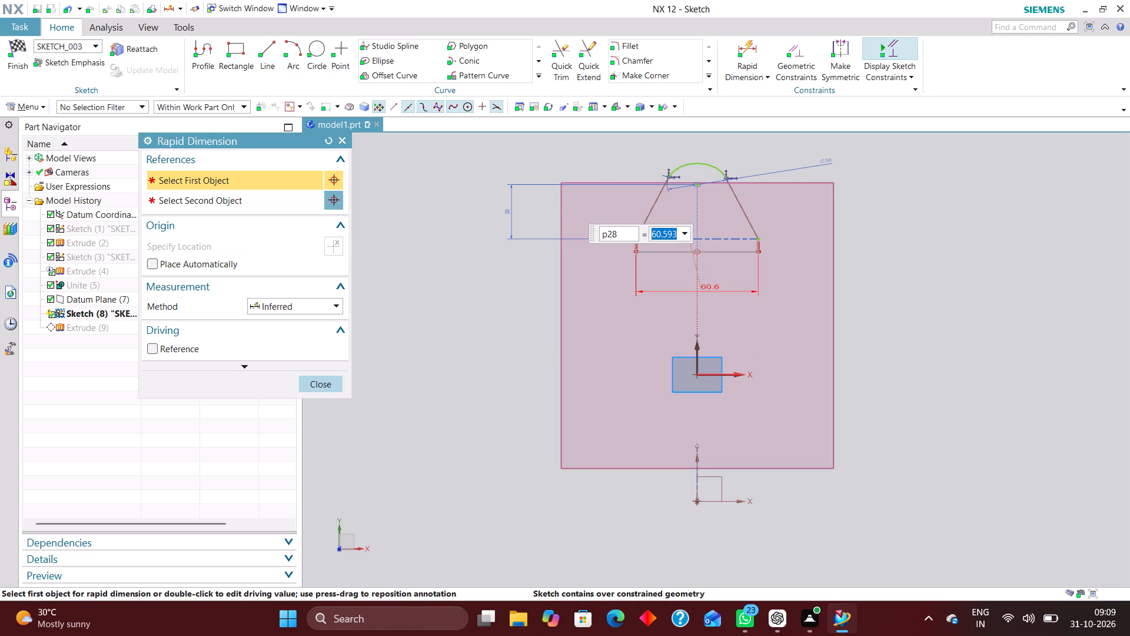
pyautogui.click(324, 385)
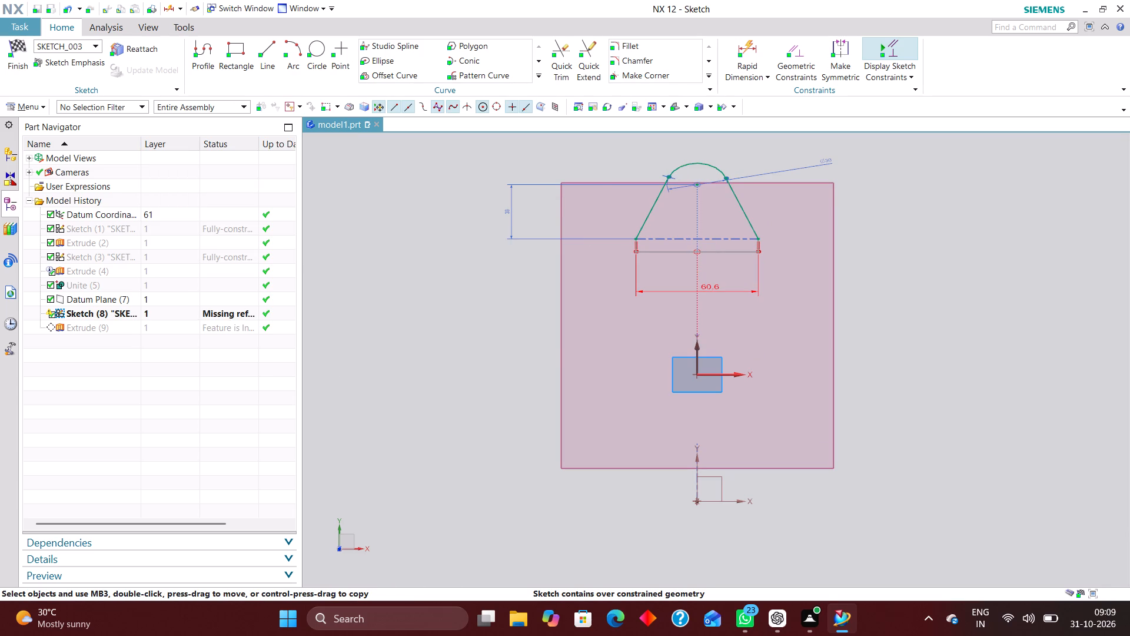
# Delete the constraint that holds the profile's top arc centre on the vertical axis.
pyautogui.scroll(3, 715, 246)
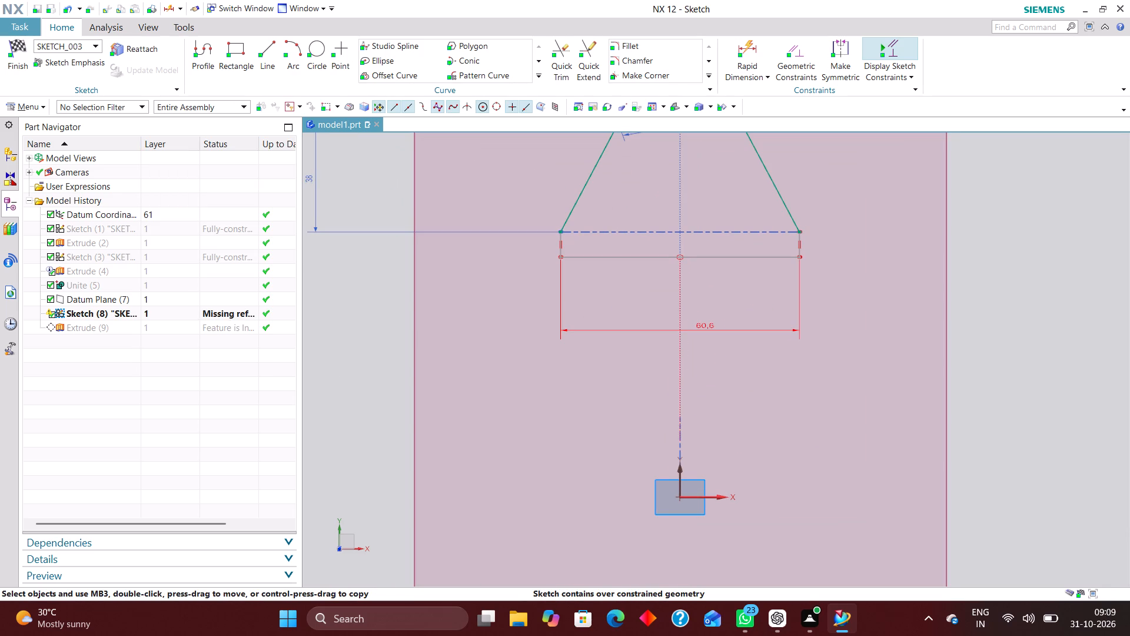
pyautogui.scroll(-2, 516, 291)
pyautogui.scroll(1, 624, 198)
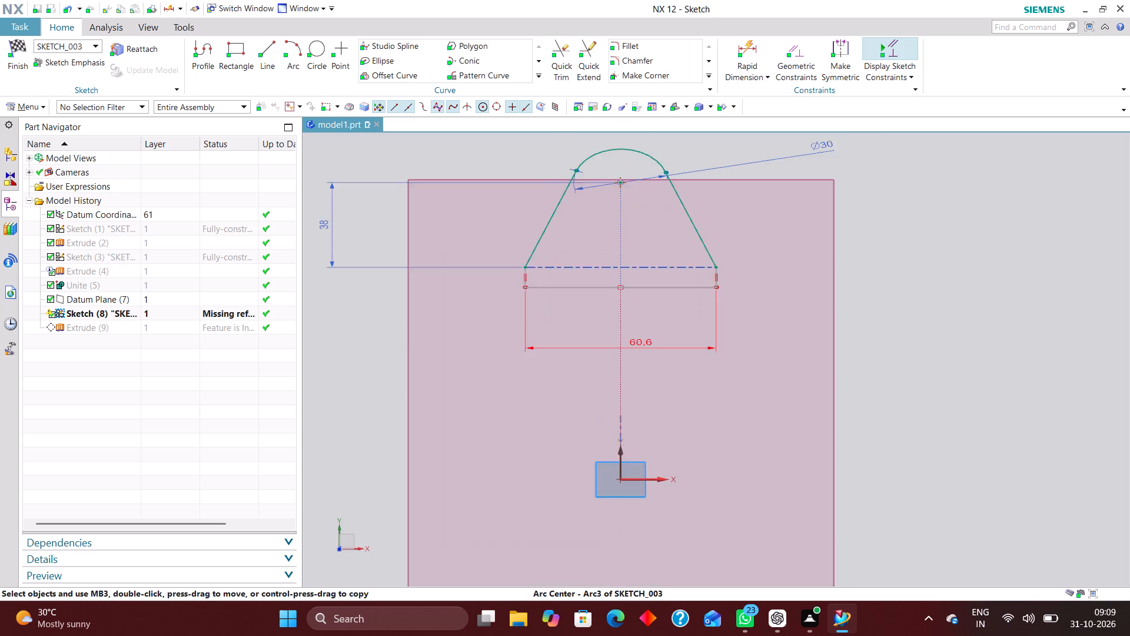
pyautogui.scroll(2, 624, 198)
pyautogui.moveTo(620, 196); pyautogui.dragTo(560, 214, button='right')
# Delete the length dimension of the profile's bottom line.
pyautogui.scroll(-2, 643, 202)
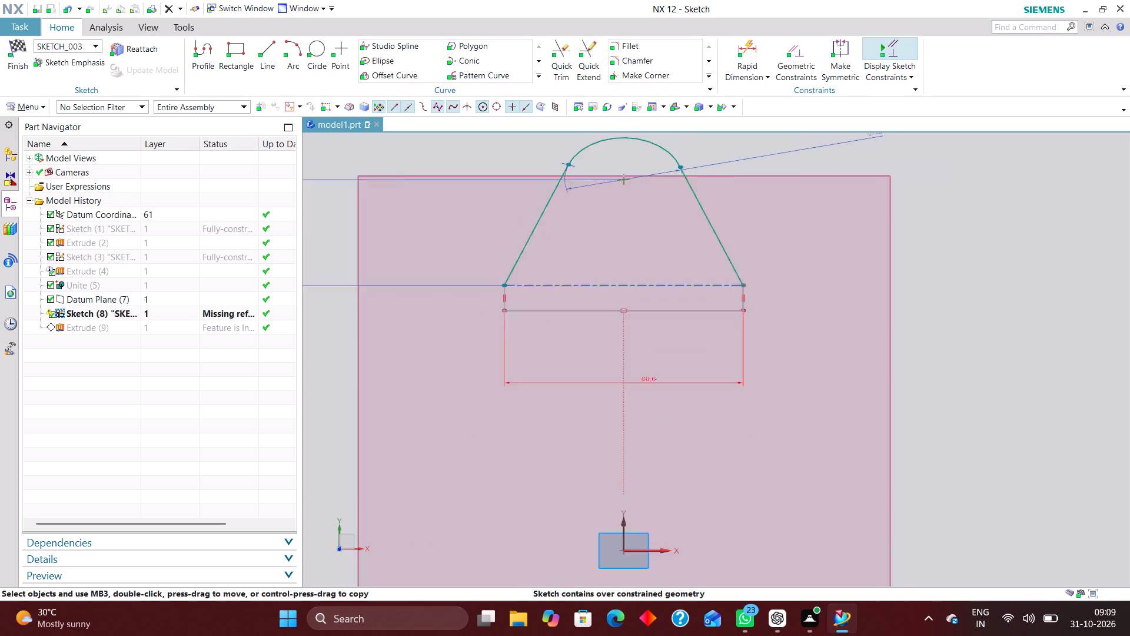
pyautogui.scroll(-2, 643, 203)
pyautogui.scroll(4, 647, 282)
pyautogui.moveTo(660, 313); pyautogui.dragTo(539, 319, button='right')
# Start a new rapid dimension in the inclined profile's sketch.
pyautogui.scroll(-3, 753, 305)
pyautogui.scroll(4, 677, 283)
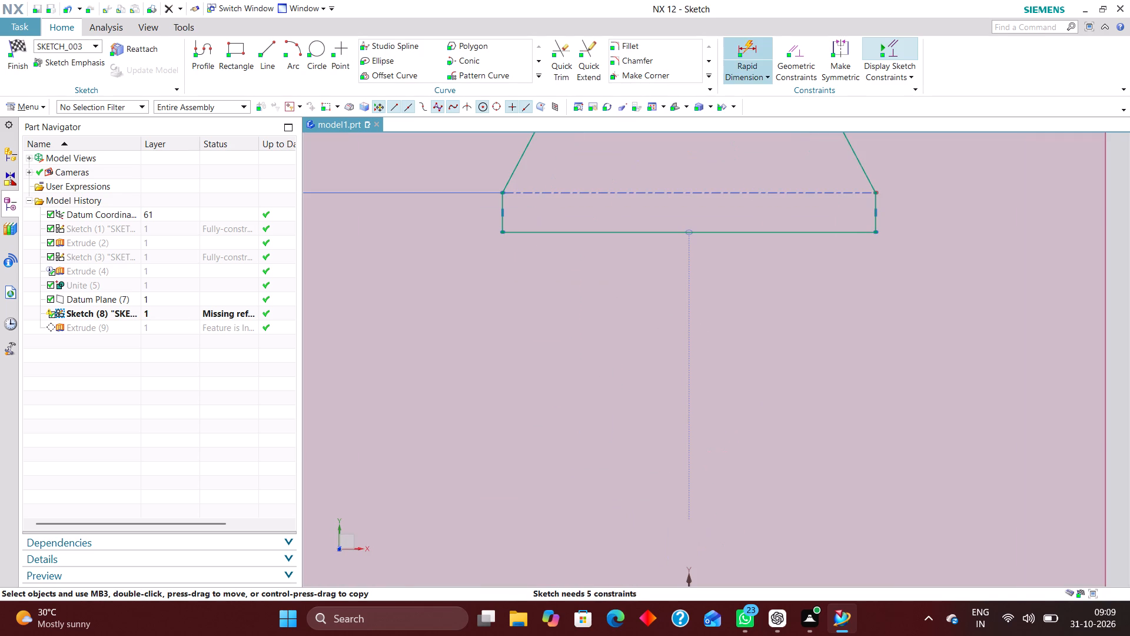
pyautogui.click(740, 42)
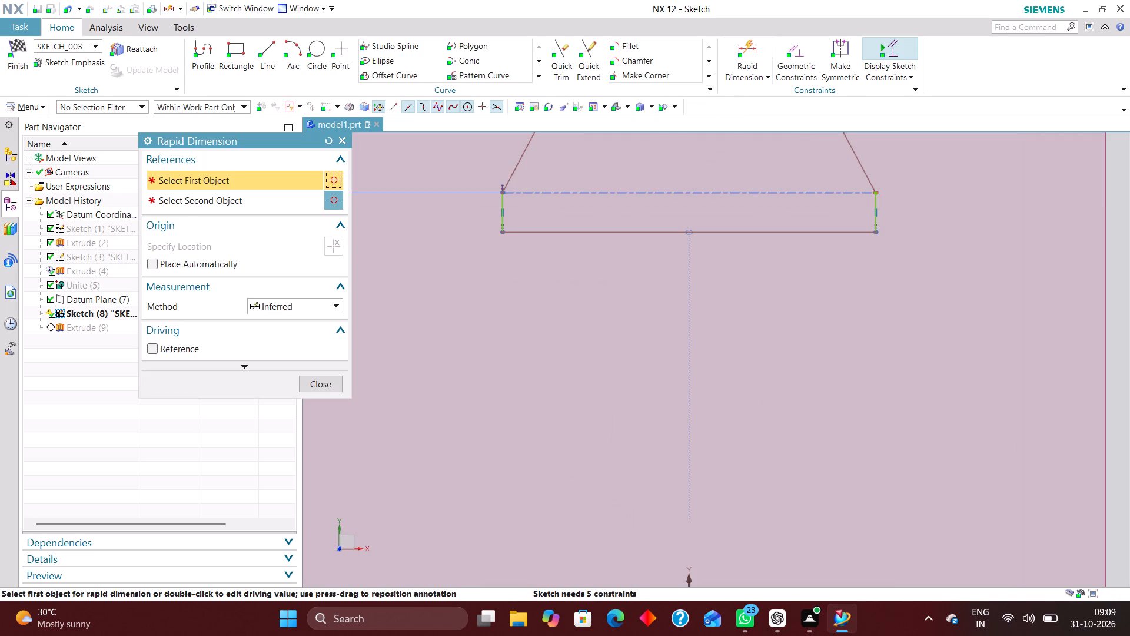
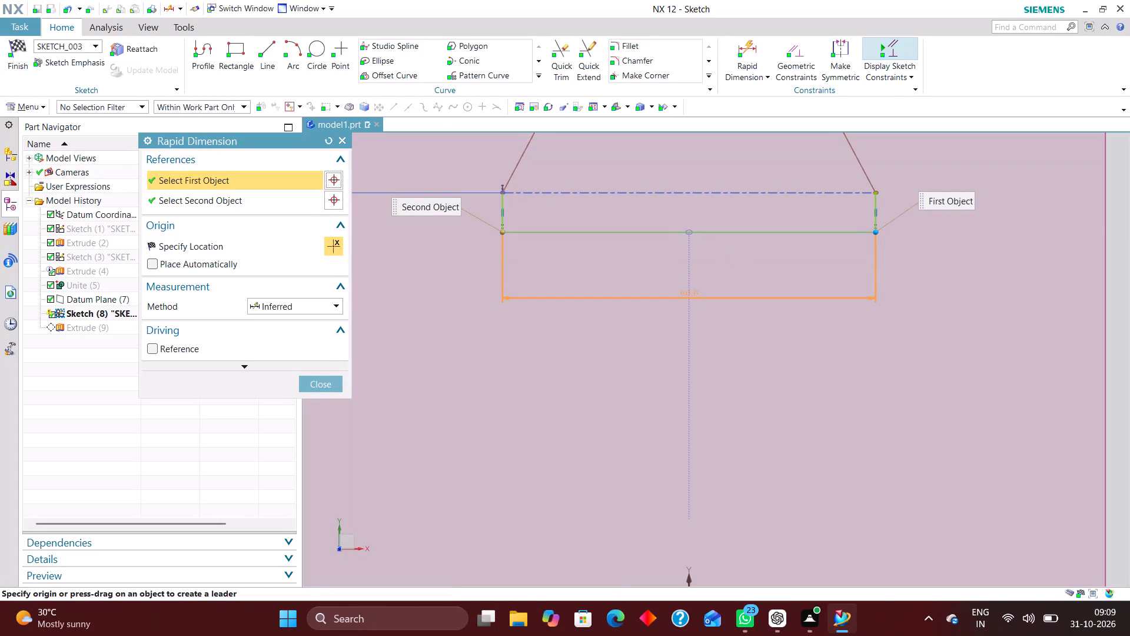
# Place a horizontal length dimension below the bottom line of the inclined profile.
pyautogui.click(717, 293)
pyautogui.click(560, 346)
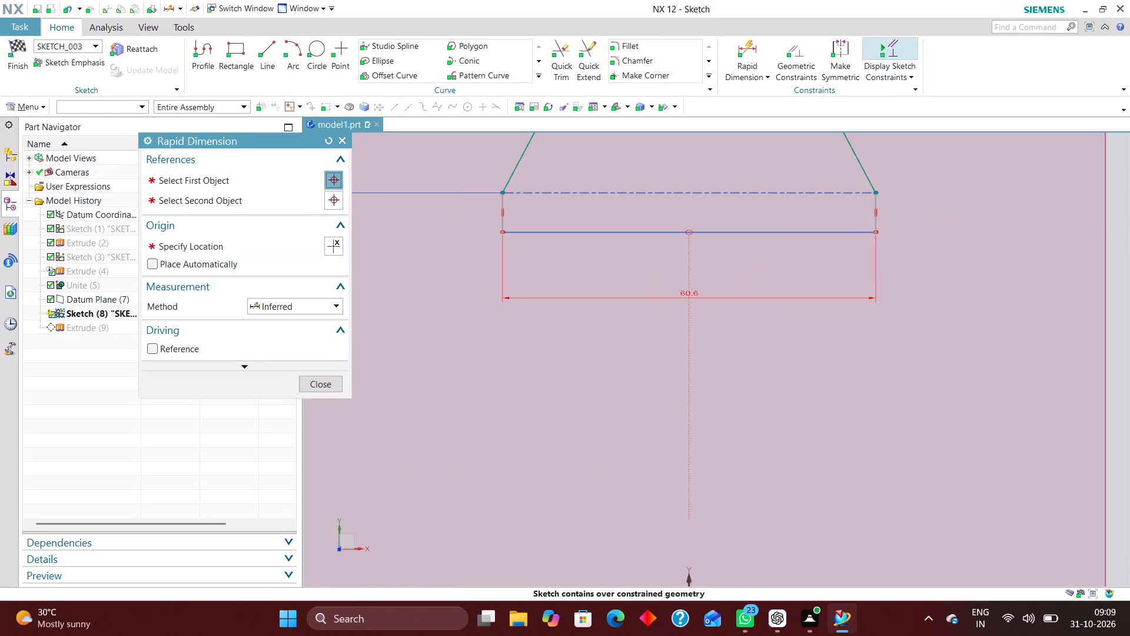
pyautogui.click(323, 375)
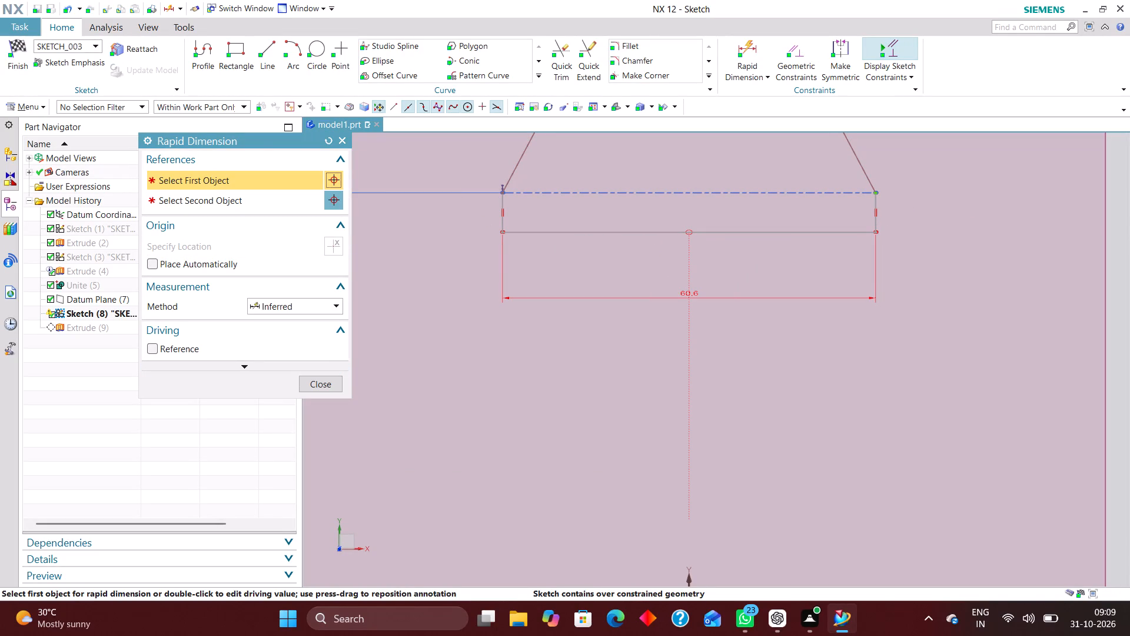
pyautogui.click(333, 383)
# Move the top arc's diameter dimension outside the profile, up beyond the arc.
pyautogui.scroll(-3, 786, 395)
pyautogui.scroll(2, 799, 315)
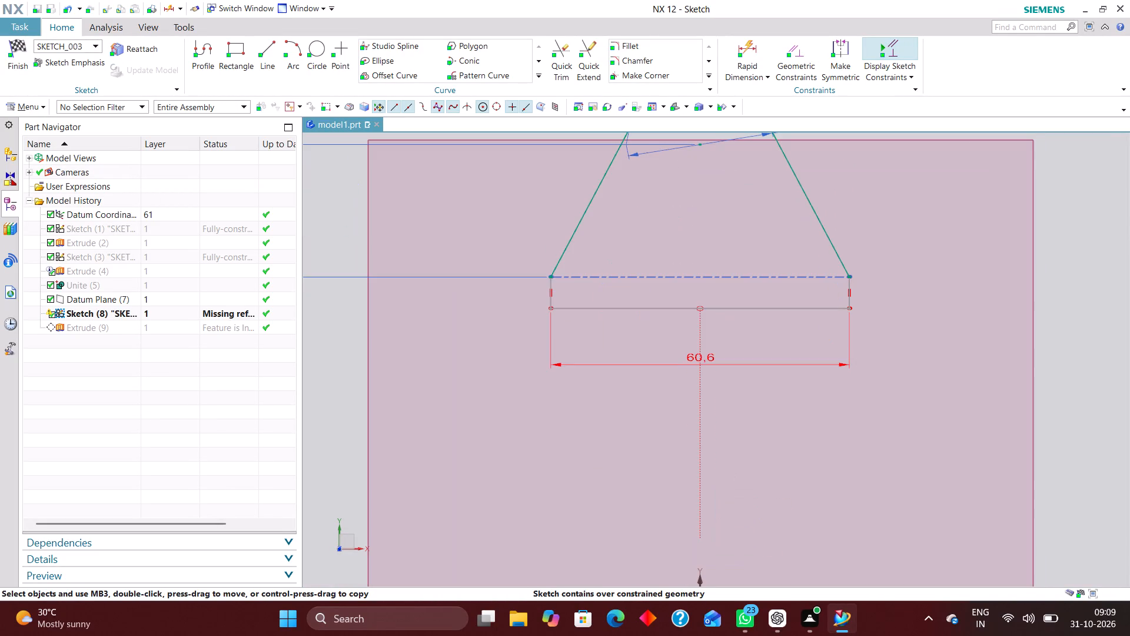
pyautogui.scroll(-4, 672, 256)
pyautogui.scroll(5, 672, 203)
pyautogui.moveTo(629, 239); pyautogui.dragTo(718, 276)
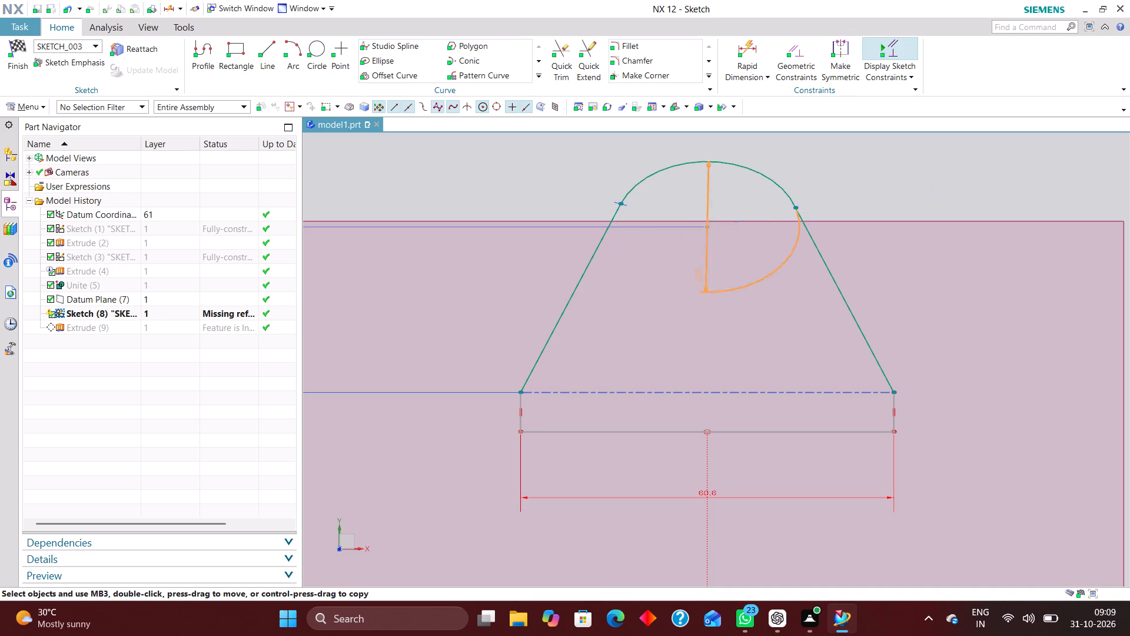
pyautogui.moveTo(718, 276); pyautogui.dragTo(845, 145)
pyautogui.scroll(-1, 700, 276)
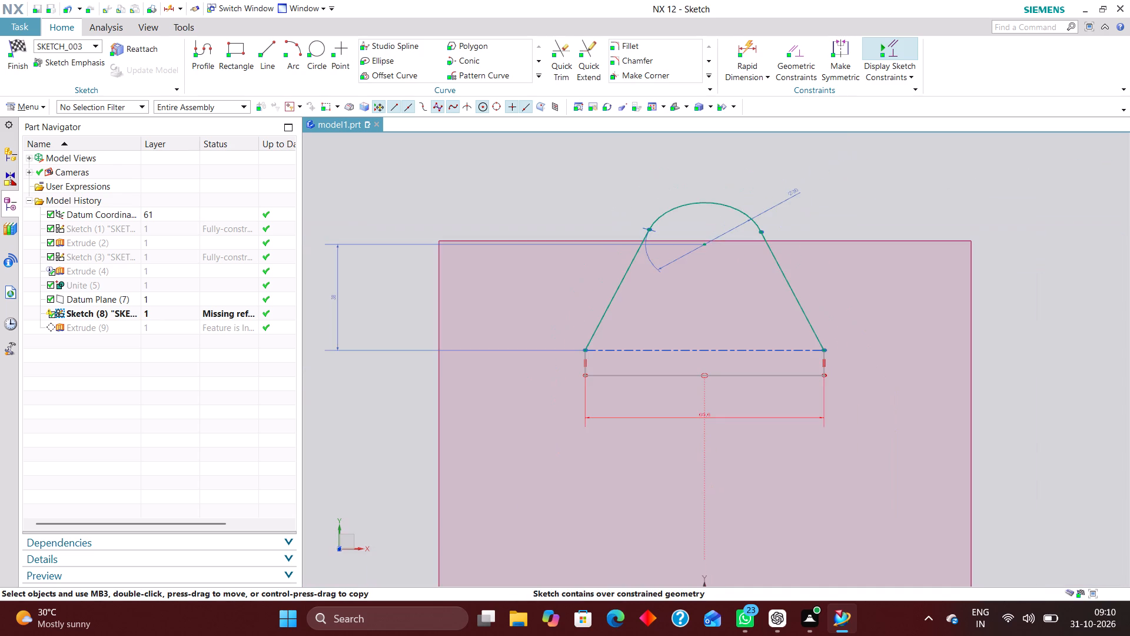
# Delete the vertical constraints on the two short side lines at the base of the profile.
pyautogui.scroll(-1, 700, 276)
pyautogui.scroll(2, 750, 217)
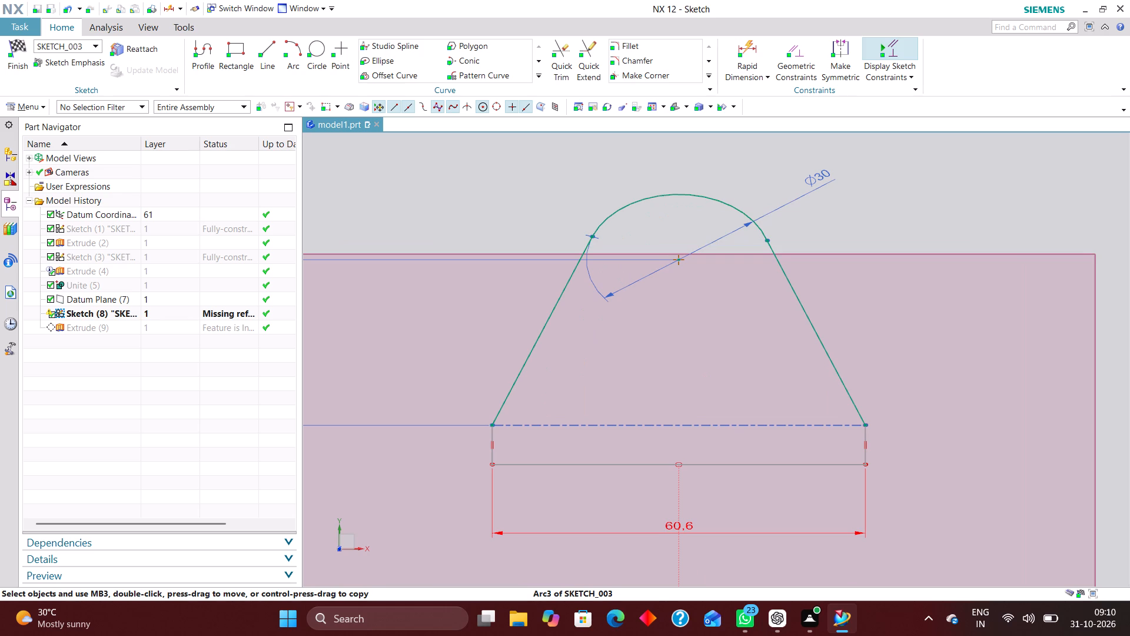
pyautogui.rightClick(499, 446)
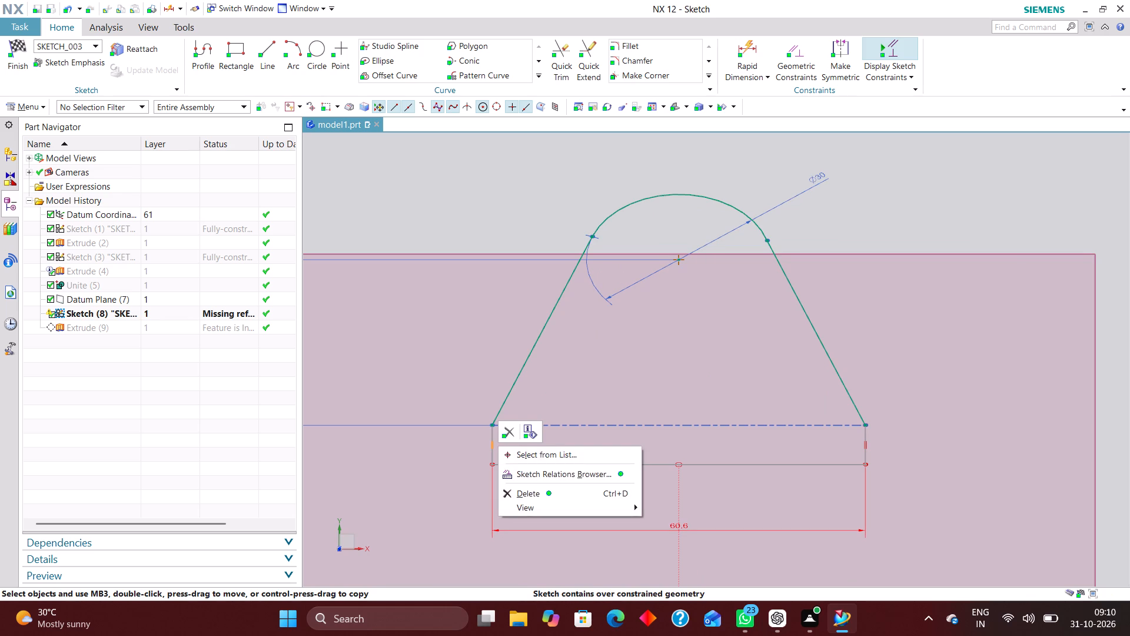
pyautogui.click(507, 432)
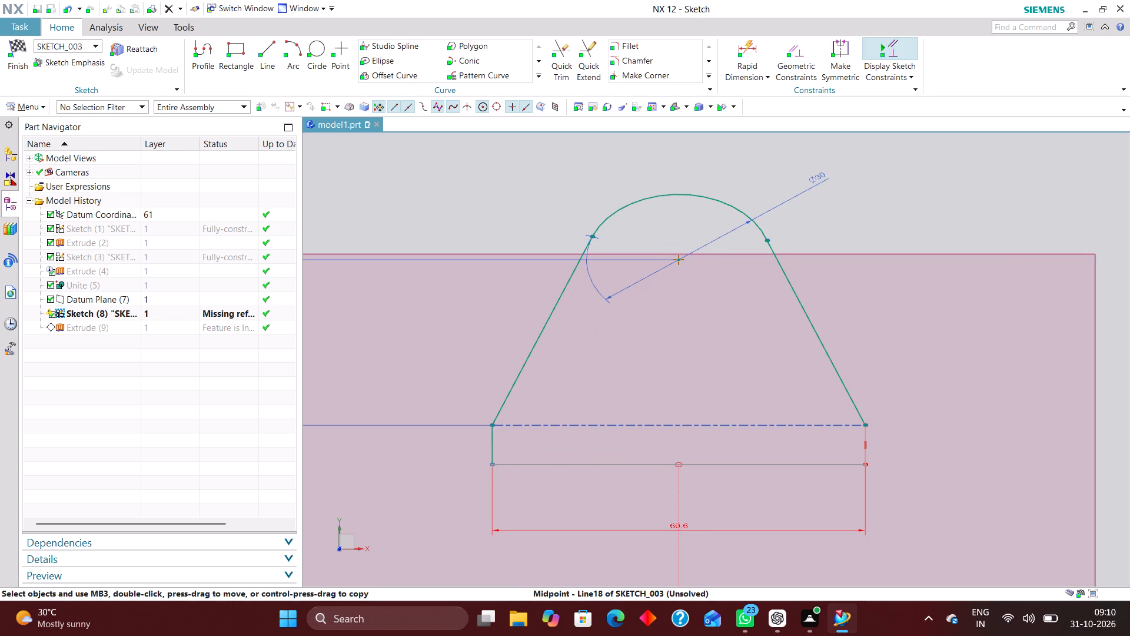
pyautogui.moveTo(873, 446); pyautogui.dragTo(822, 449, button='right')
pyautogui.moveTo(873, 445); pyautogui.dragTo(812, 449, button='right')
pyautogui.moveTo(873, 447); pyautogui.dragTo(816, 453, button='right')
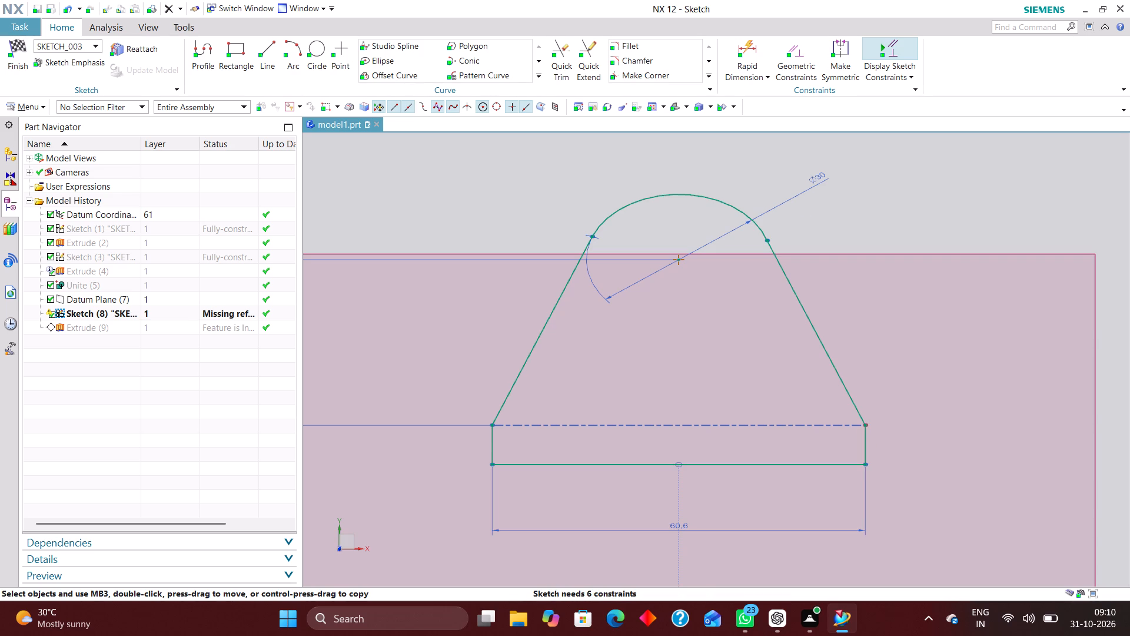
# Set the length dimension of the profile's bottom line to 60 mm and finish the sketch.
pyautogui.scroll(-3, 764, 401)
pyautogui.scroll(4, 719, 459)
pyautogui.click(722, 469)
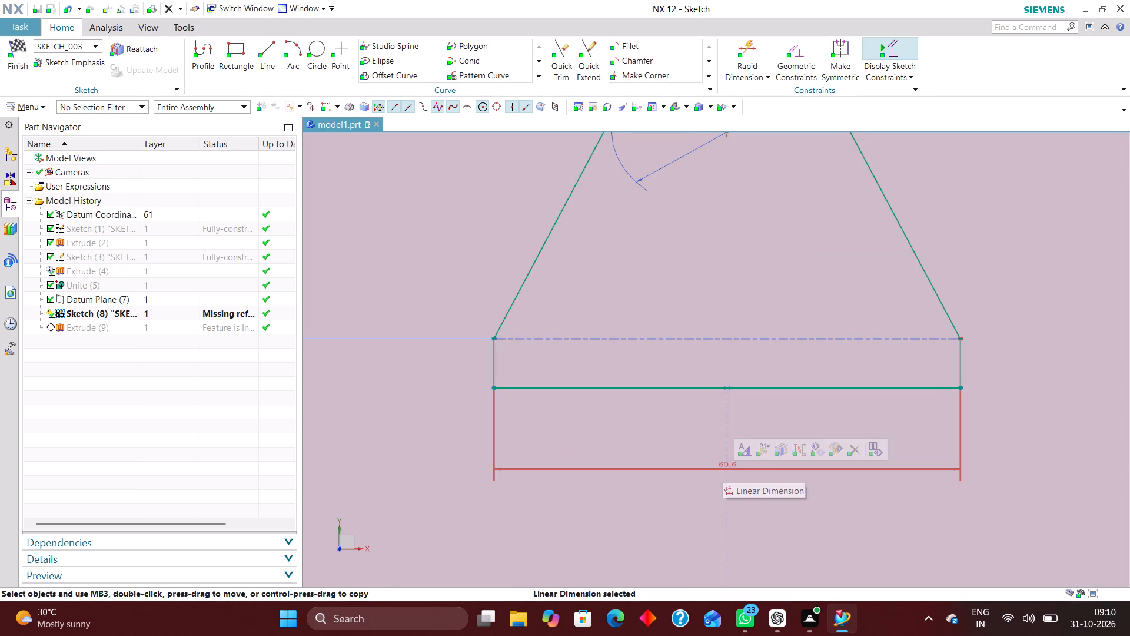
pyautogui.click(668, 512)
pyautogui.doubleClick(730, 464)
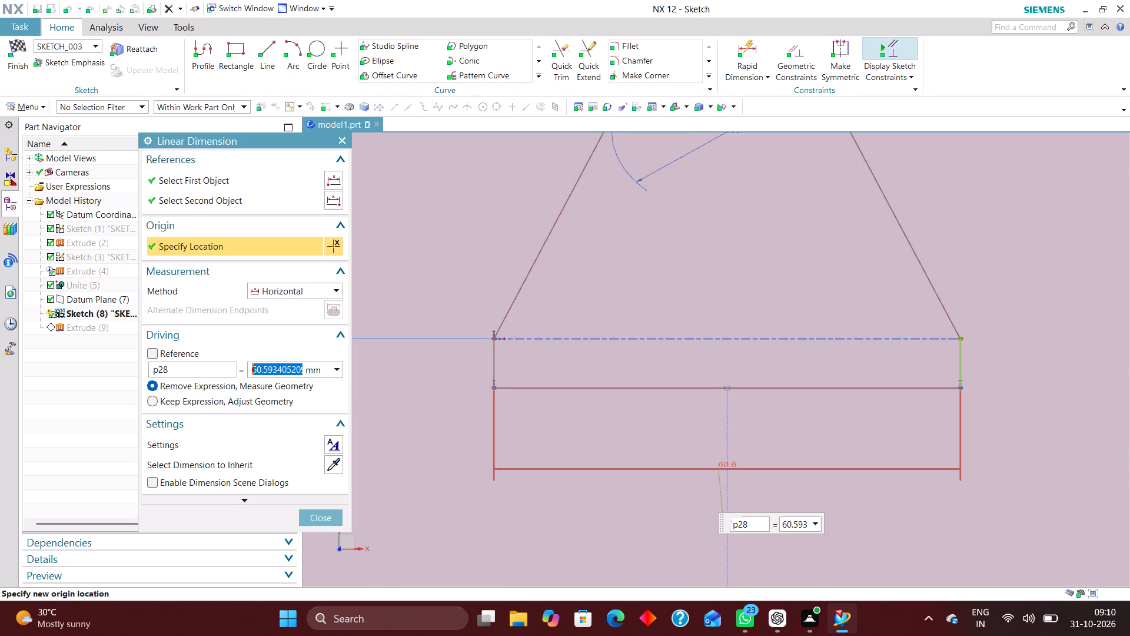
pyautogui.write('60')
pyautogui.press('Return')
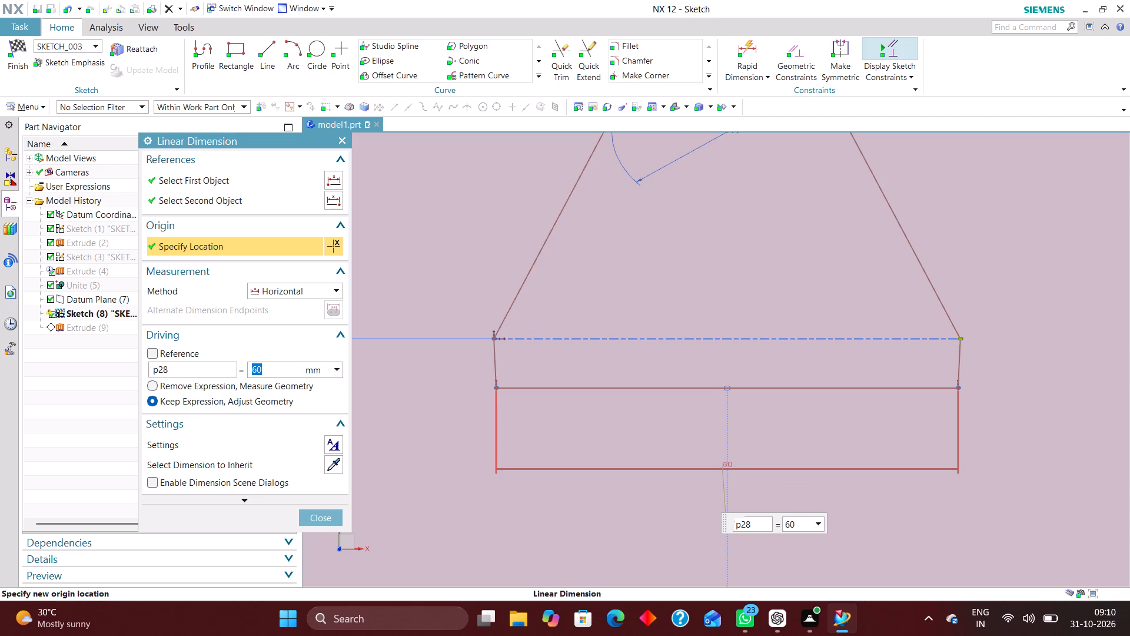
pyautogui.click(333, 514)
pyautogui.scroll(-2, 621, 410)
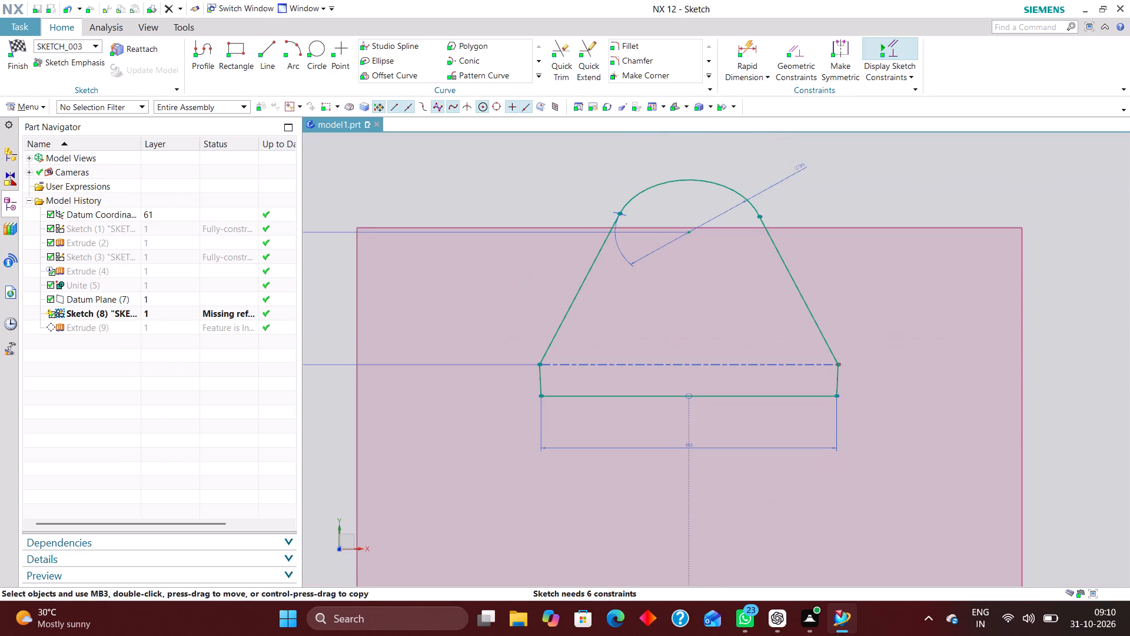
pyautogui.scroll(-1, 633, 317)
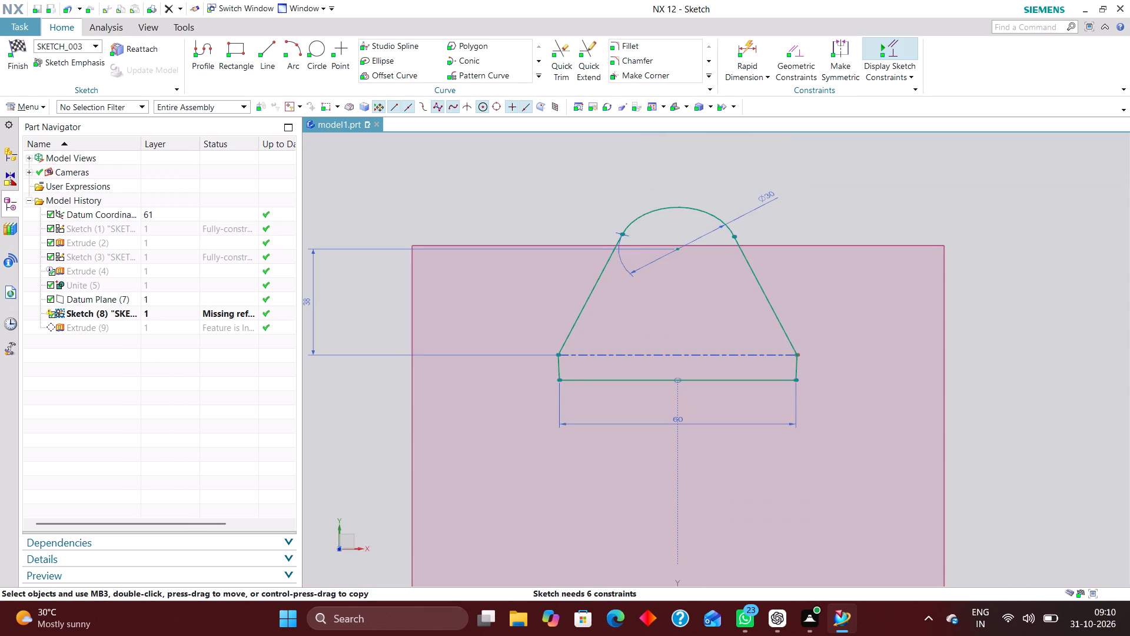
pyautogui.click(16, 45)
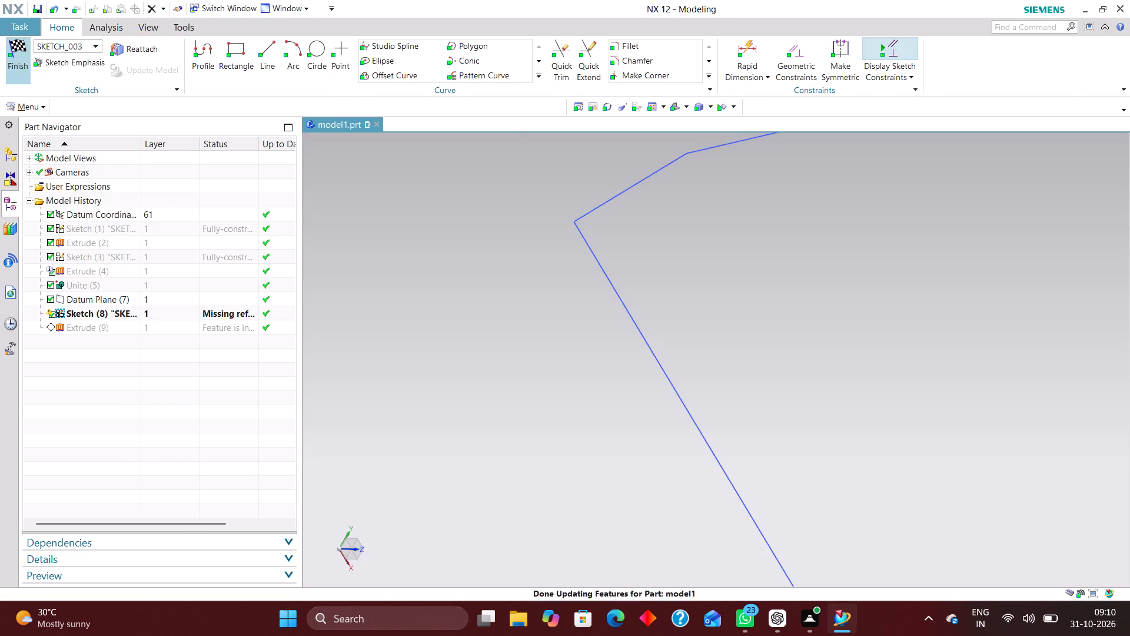
# Show the hidden united body, Unite (5), together with the inclined extrusion.
pyautogui.scroll(-6, 565, 213)
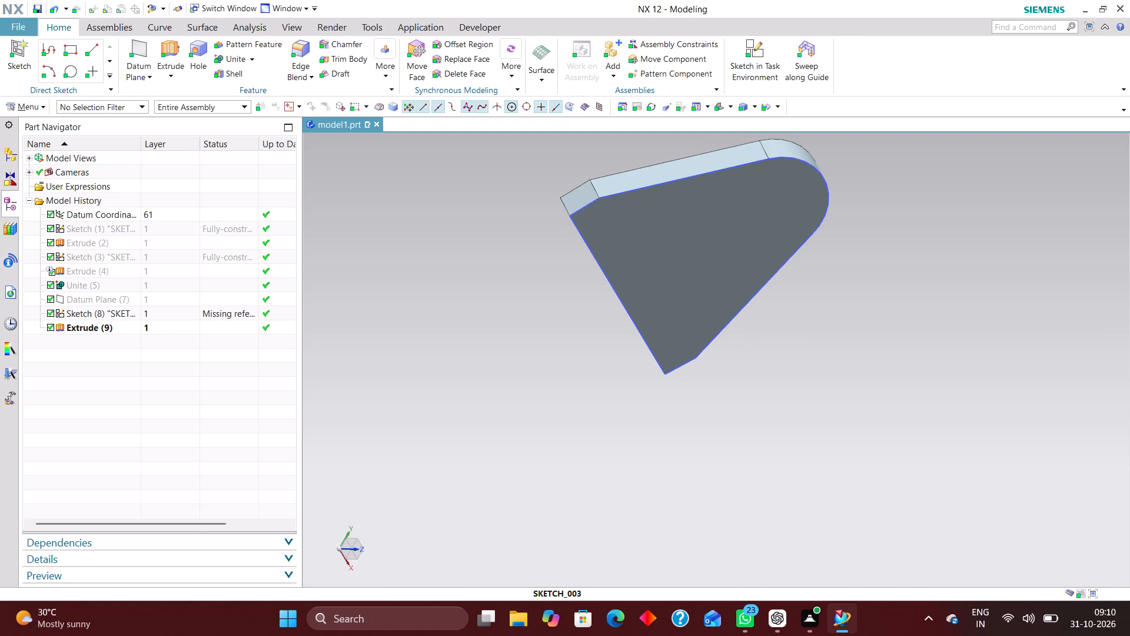
pyautogui.rightClick(155, 298)
pyautogui.rightClick(114, 280)
pyautogui.click(151, 243)
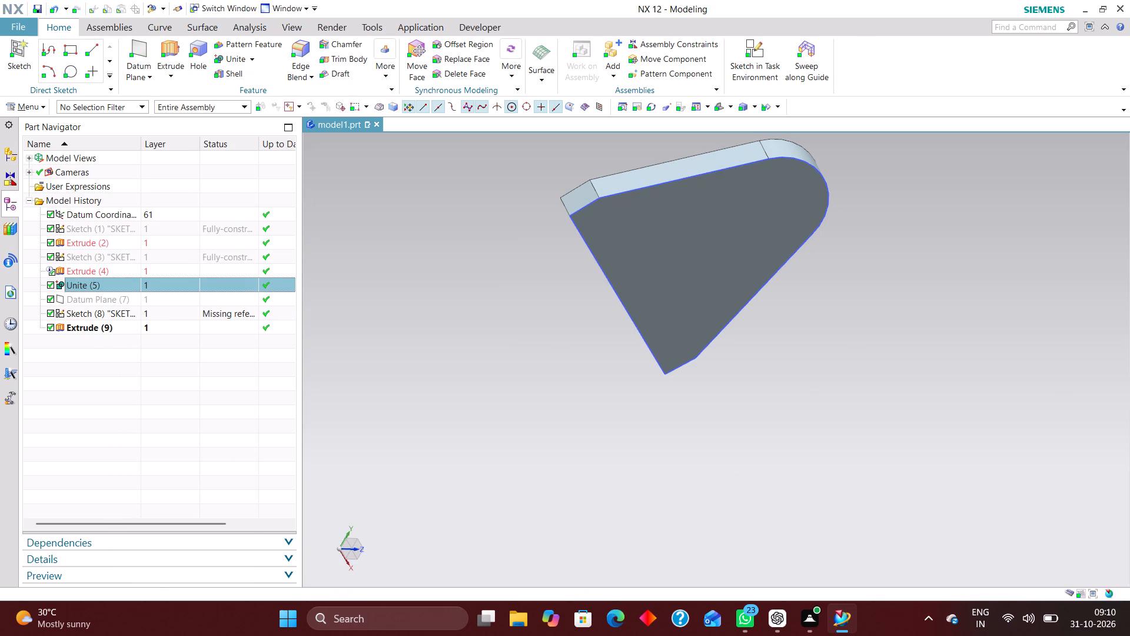
# Examine the joint between the inclined extrusion and the end of the flat plate from several angles.
pyautogui.moveTo(999, 382); pyautogui.dragTo(923, 299, button='middle')
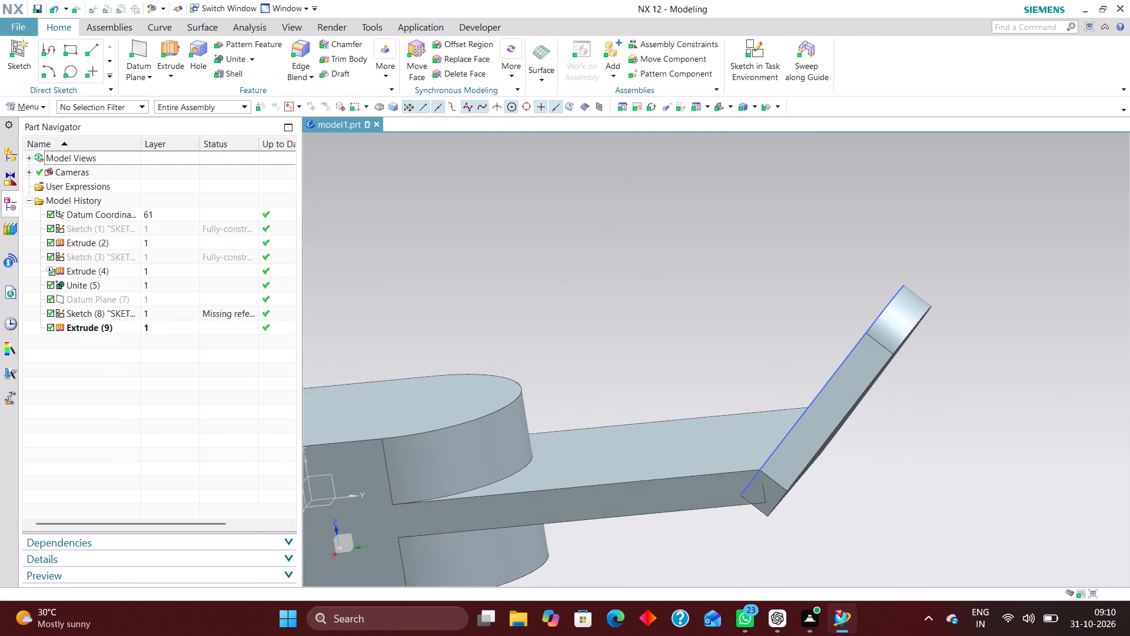
pyautogui.scroll(10, 795, 455)
pyautogui.scroll(-7, 784, 385)
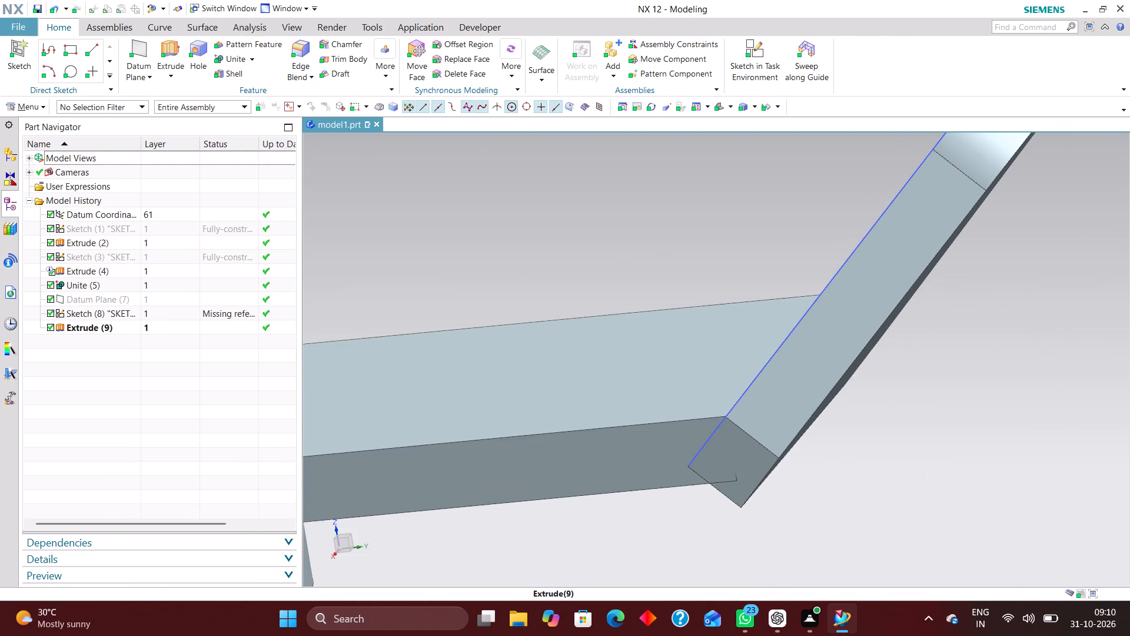
pyautogui.scroll(1, 796, 515)
pyautogui.moveTo(797, 514); pyautogui.dragTo(862, 561, button='middle')
pyautogui.scroll(-3, 813, 465)
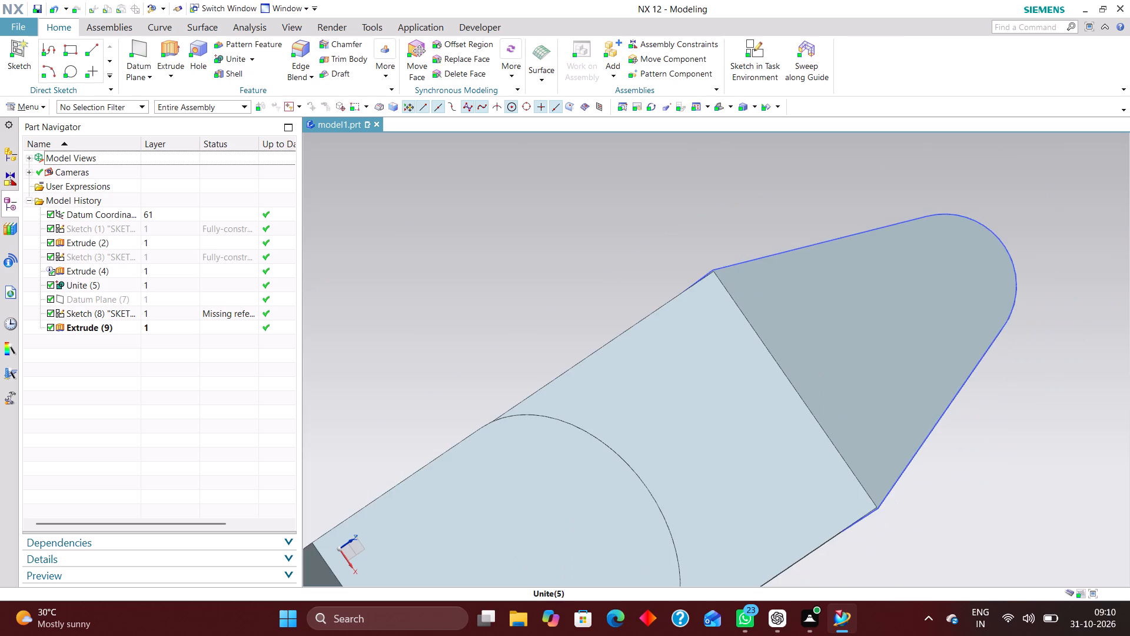
pyautogui.scroll(12, 716, 261)
pyautogui.scroll(2, 690, 216)
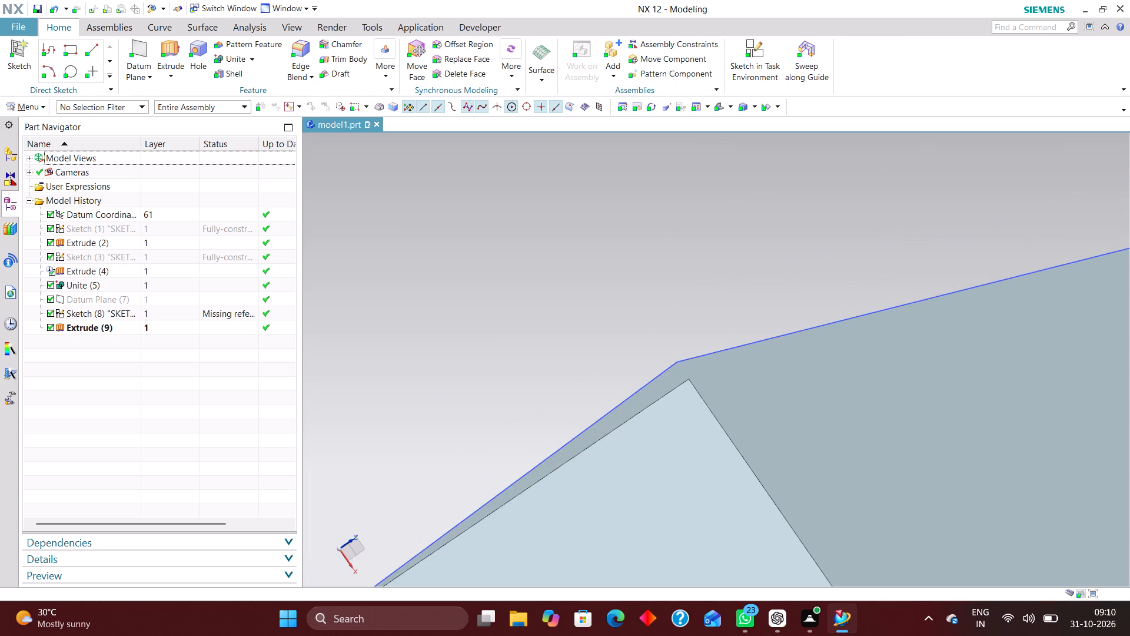
pyautogui.scroll(-8, 693, 203)
pyautogui.moveTo(700, 197); pyautogui.dragTo(704, 203, button='middle')
pyautogui.scroll(1, 704, 203)
pyautogui.scroll(-3, 666, 187)
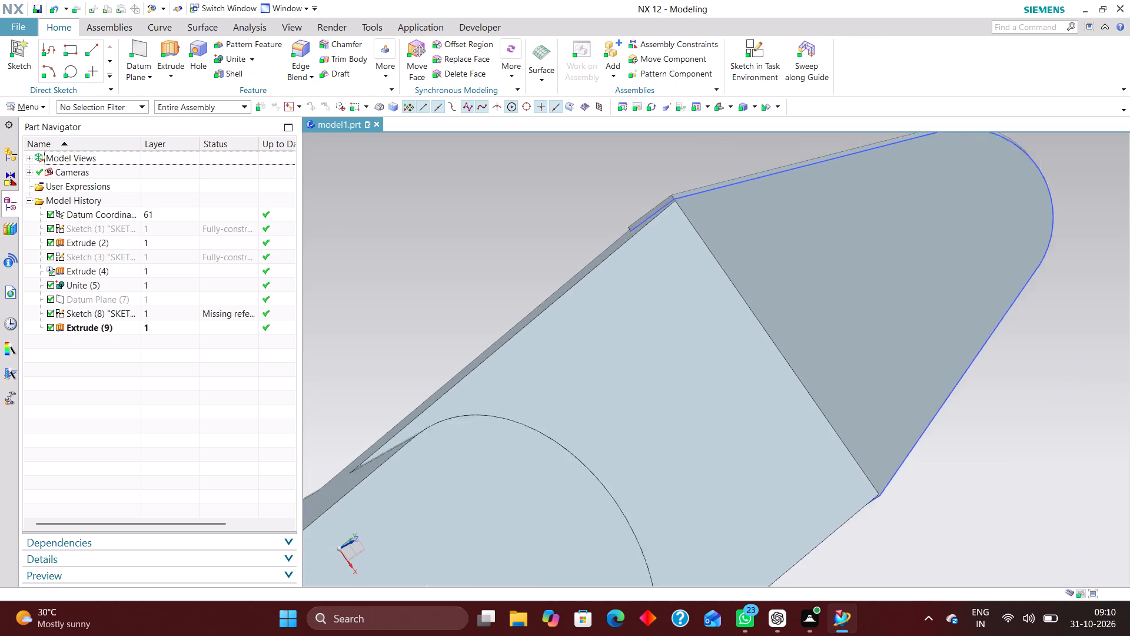
pyautogui.scroll(-1, 665, 187)
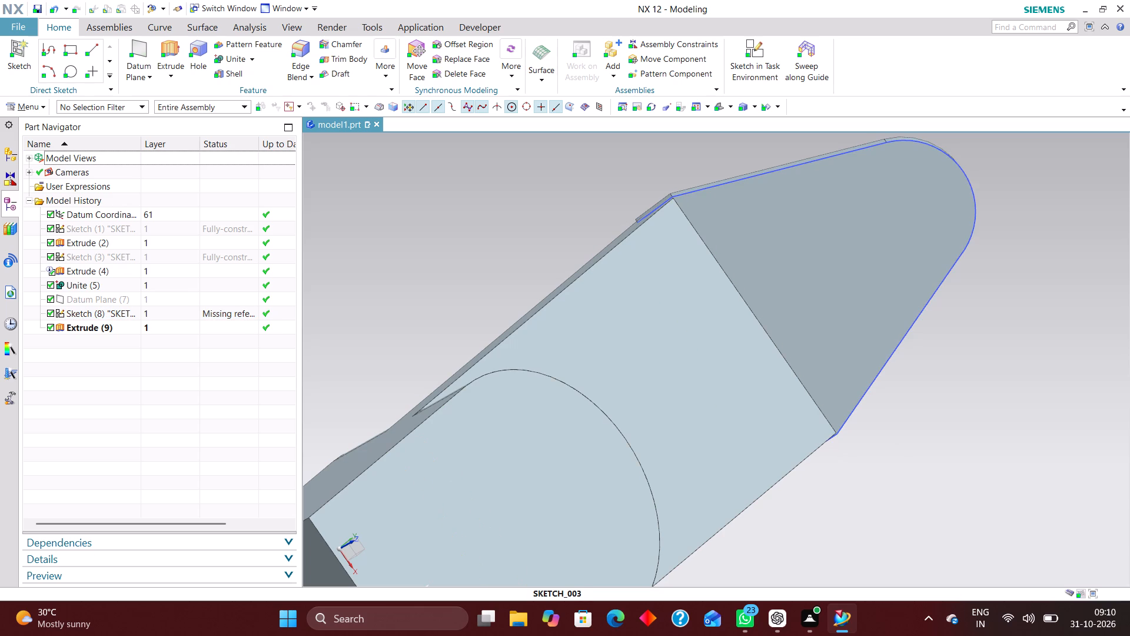
pyautogui.click(716, 108)
pyautogui.scroll(5, 950, 364)
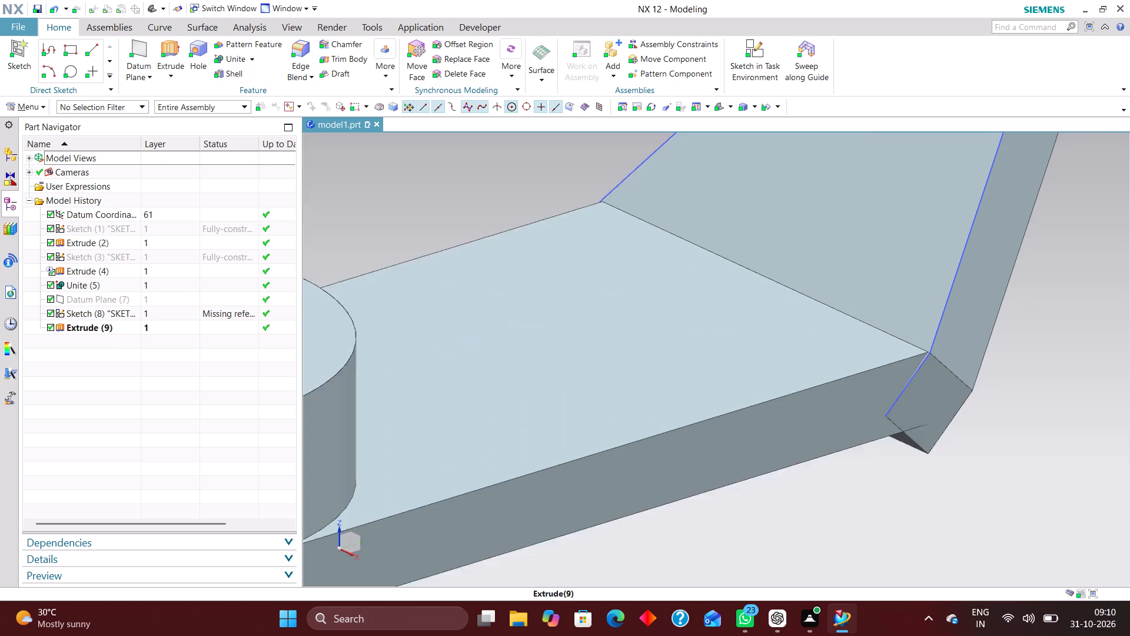
pyautogui.scroll(8, 950, 364)
pyautogui.scroll(-7, 913, 327)
pyautogui.scroll(4, 897, 342)
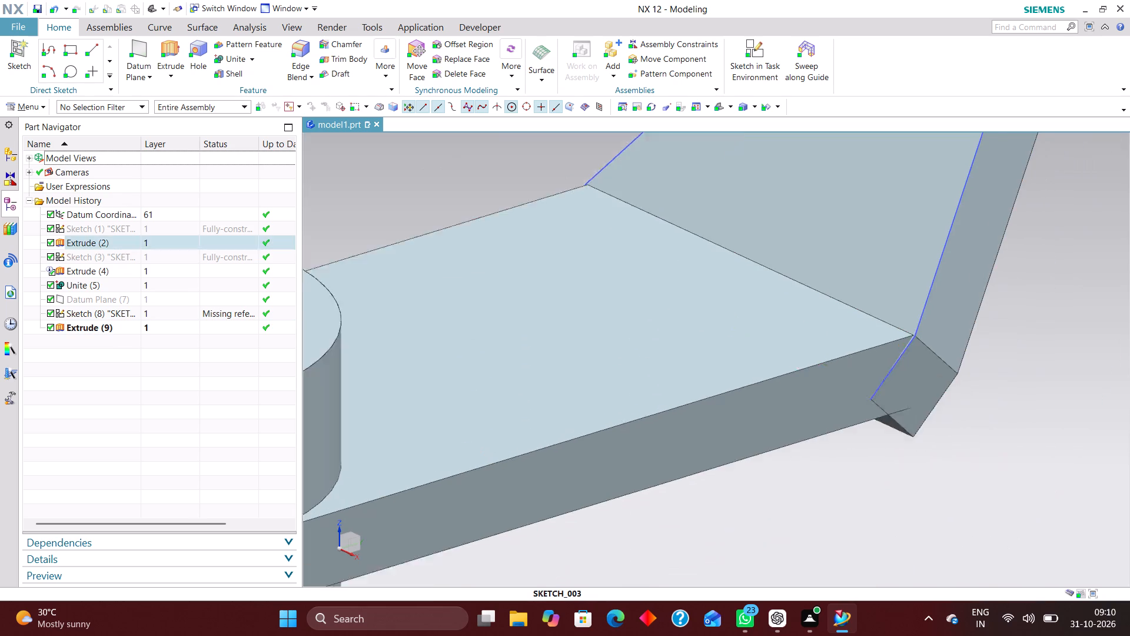
pyautogui.scroll(2, 897, 342)
pyautogui.scroll(-4, 919, 337)
pyautogui.scroll(-3, 992, 445)
pyautogui.scroll(1, 969, 396)
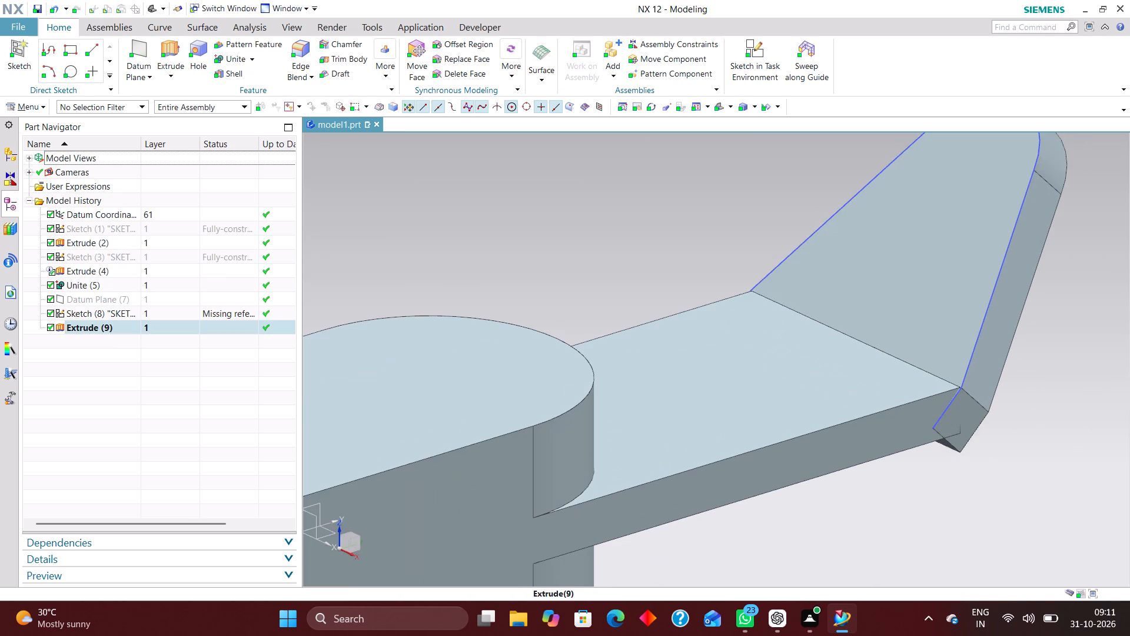
# Reopen the inclined profile's sketch with rollback, check its lower edges against the plate's end face, and exit the sketch.
pyautogui.click(186, 314)
pyautogui.rightClick(185, 314)
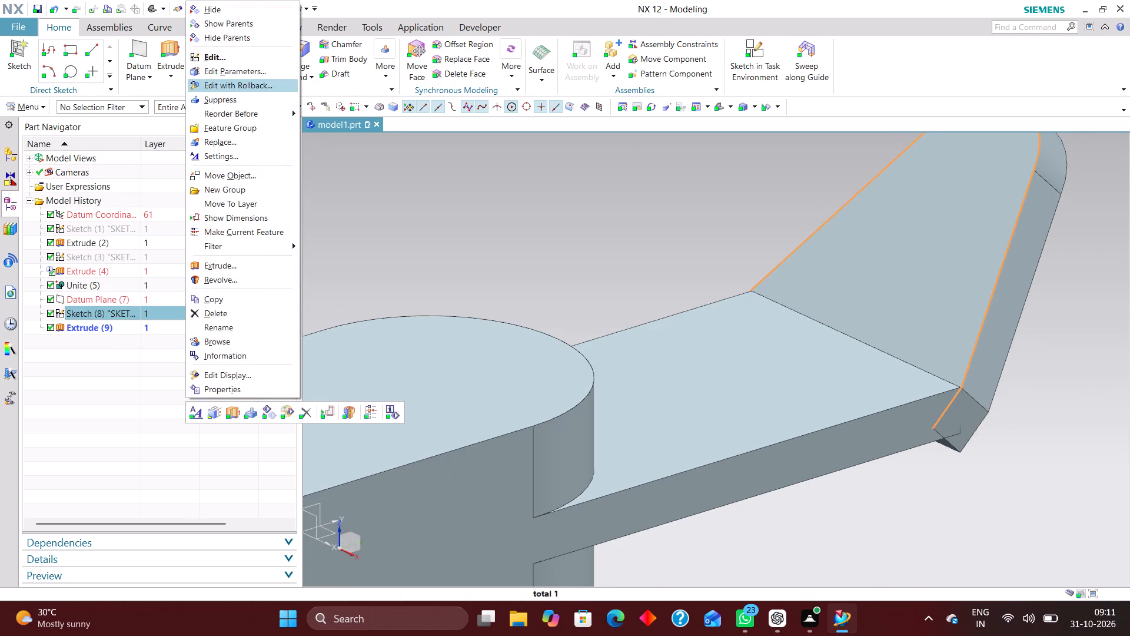
pyautogui.click(260, 82)
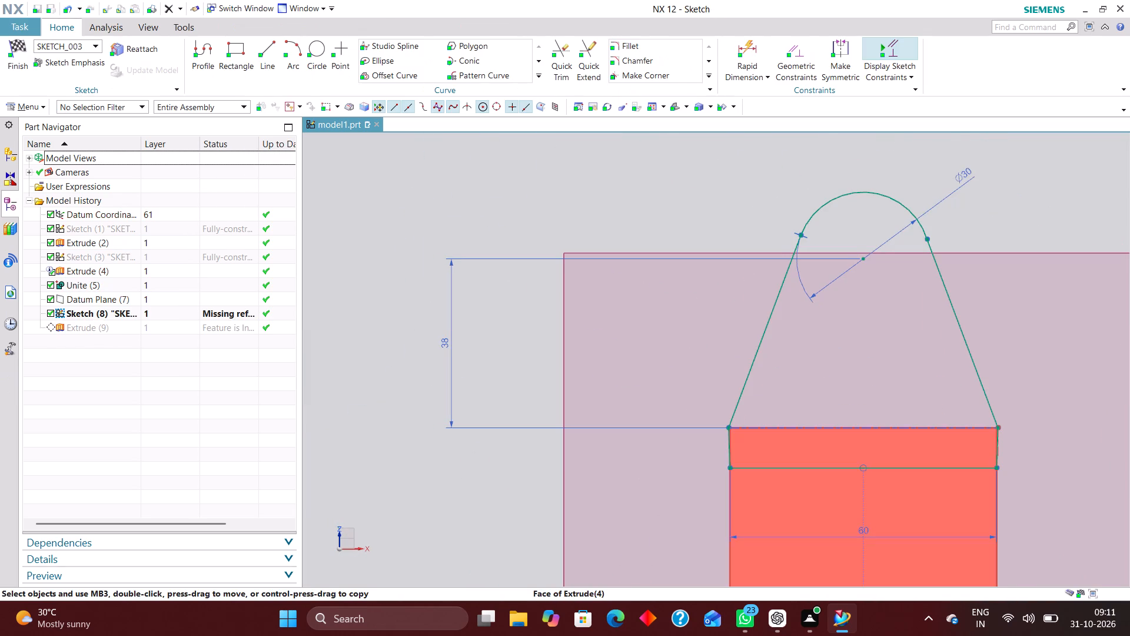
pyautogui.scroll(1, 905, 448)
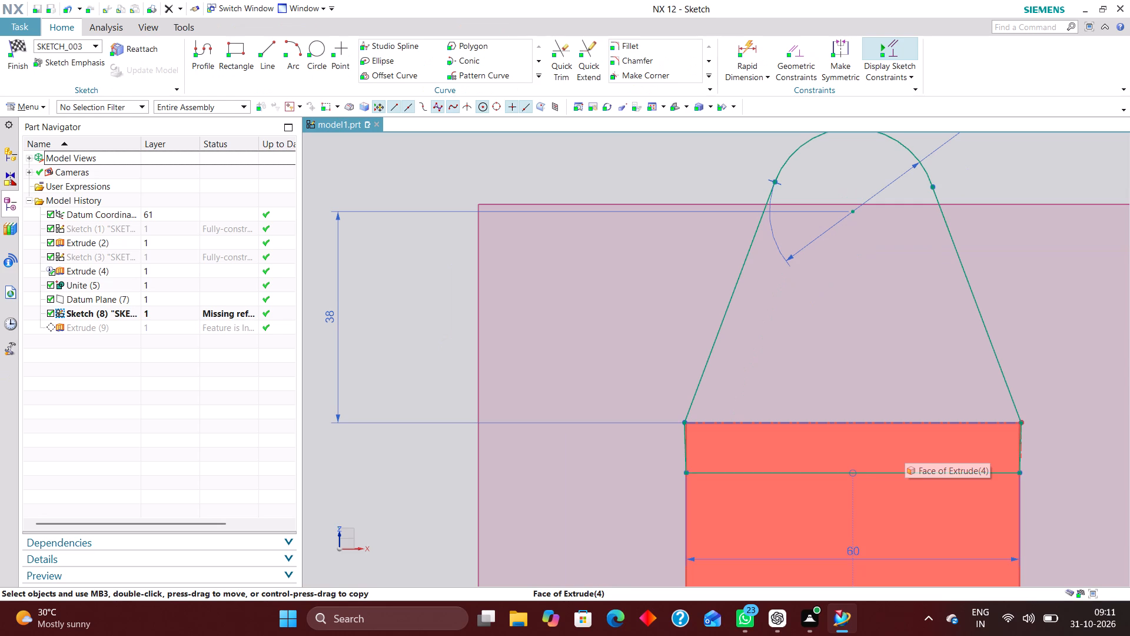
pyautogui.click(23, 51)
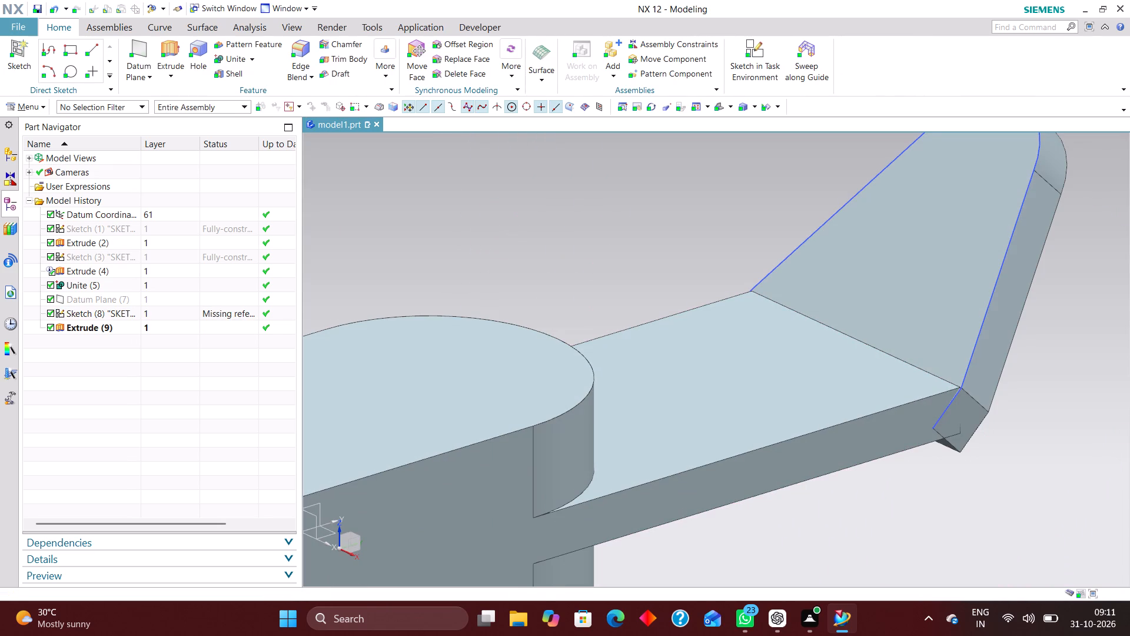
# Delete the inclined profile's sketch, Sketch (8), together with its dependent extrusion.
pyautogui.click(159, 316)
pyautogui.rightClick(159, 316)
pyautogui.click(284, 415)
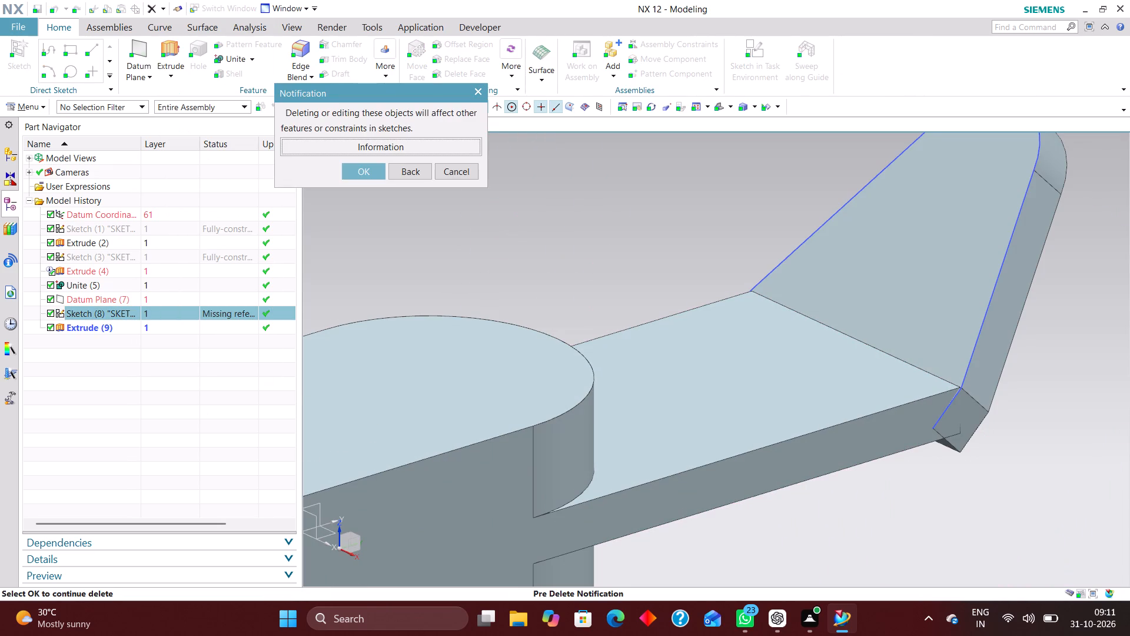
pyautogui.click(369, 176)
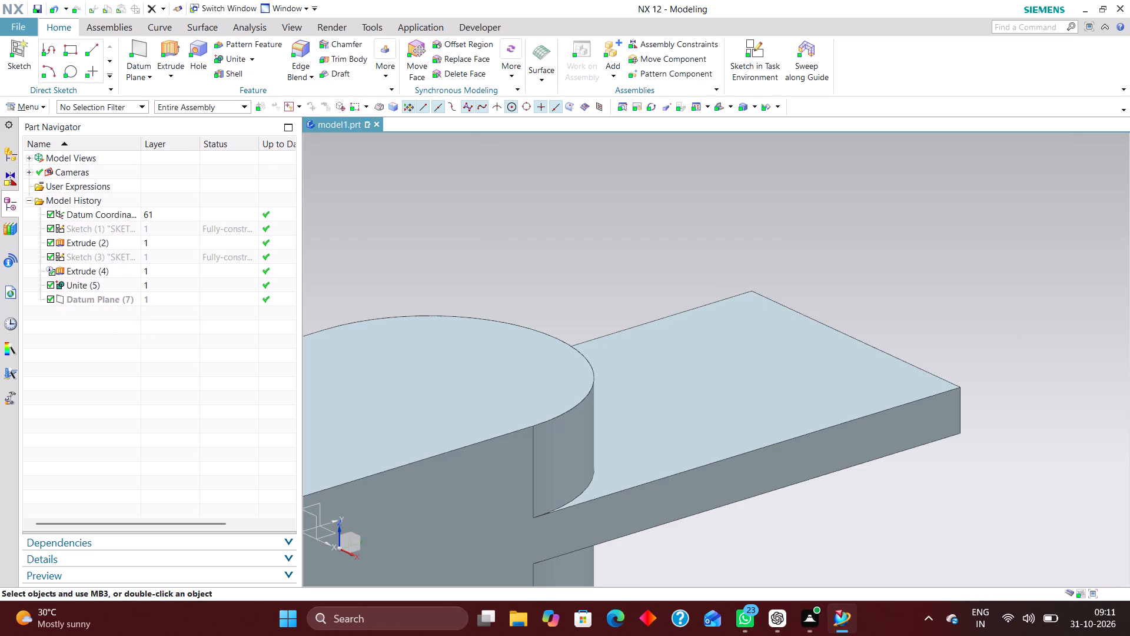
# Show the angled datum plane, Datum Plane (7), at the end of the flat plate.
pyautogui.click(156, 296)
pyautogui.rightClick(157, 296)
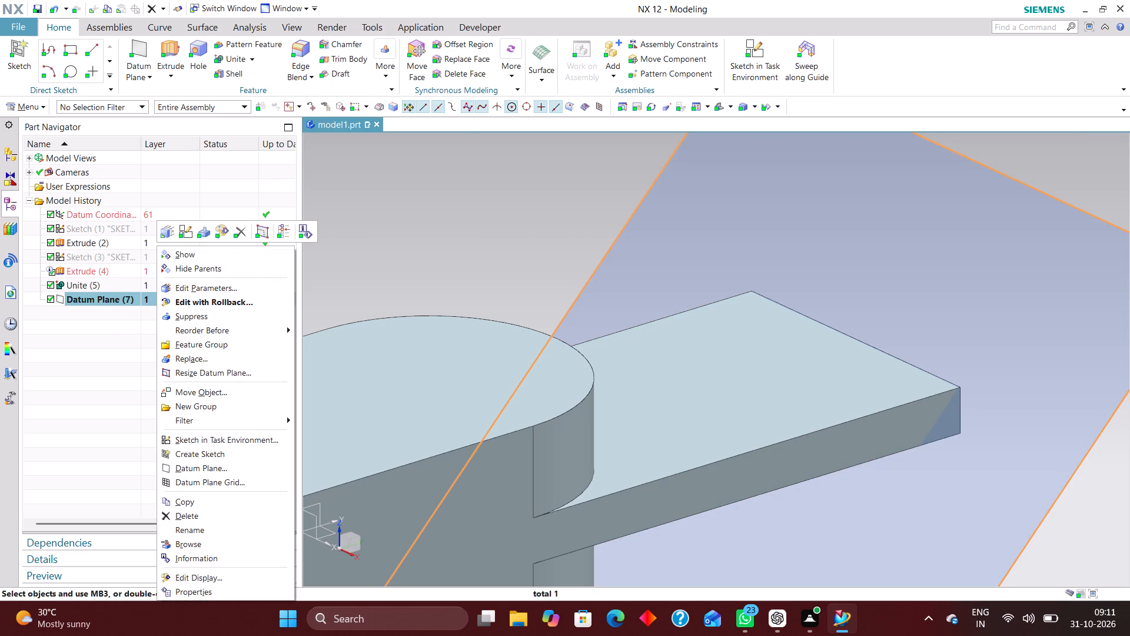
pyautogui.click(236, 257)
pyautogui.scroll(-3, 471, 312)
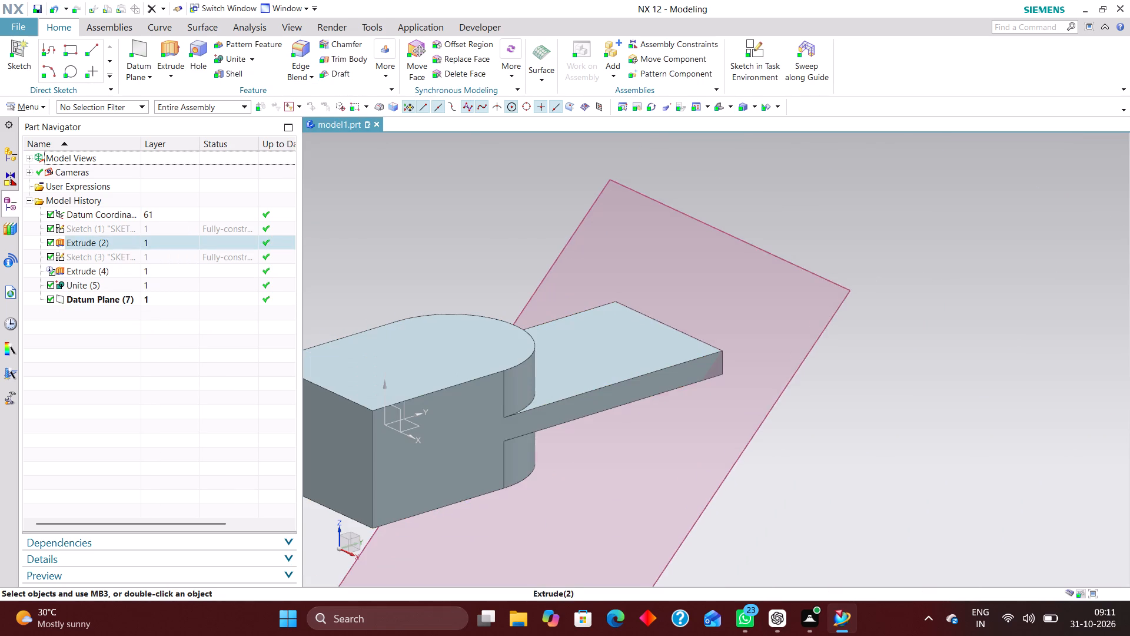
pyautogui.moveTo(858, 396); pyautogui.dragTo(817, 394, button='middle')
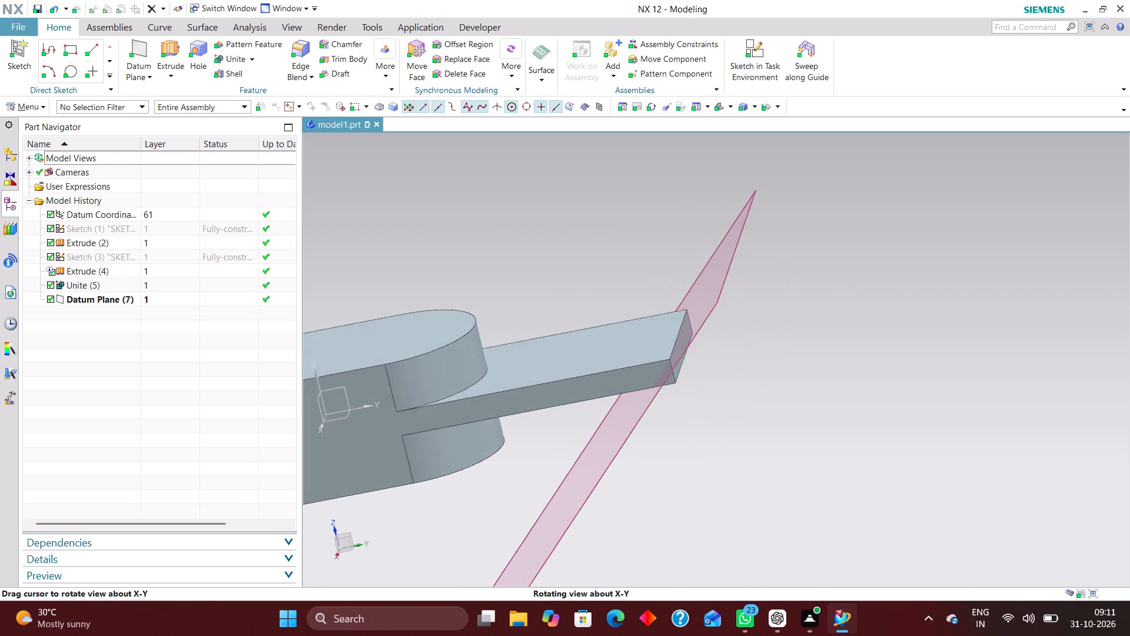
# Resize the angled datum plane to a height of about 137 mm, extending it above the plate and shortening it below.
pyautogui.moveTo(817, 394); pyautogui.dragTo(825, 390, button='middle')
pyautogui.scroll(1, 825, 389)
pyautogui.doubleClick(724, 294)
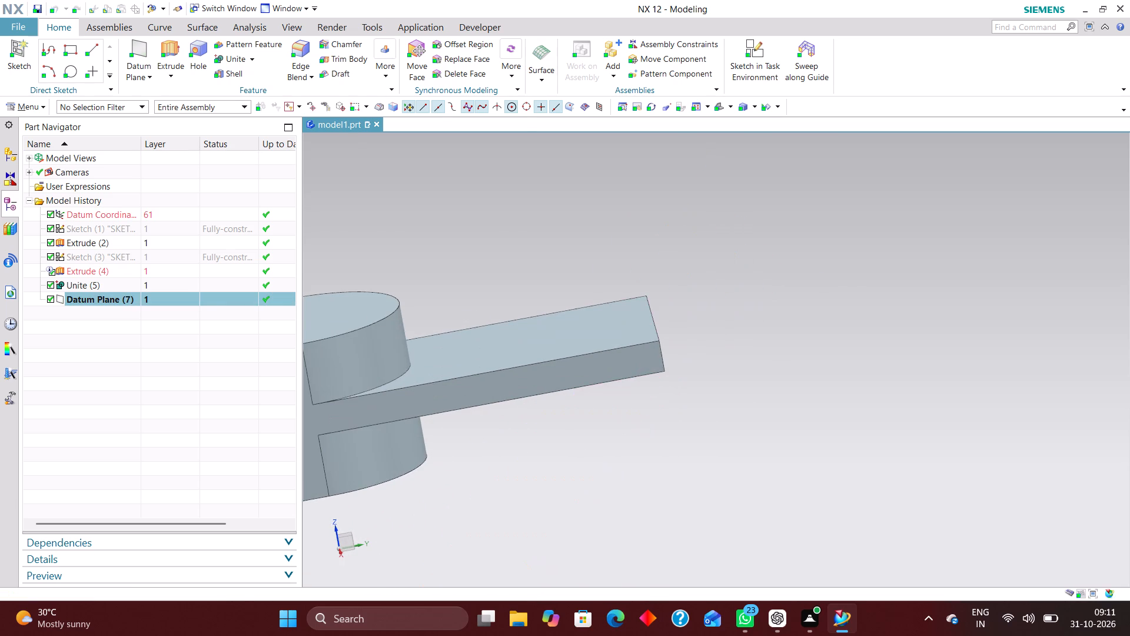
pyautogui.scroll(-2, 710, 407)
pyautogui.scroll(1, 727, 281)
pyautogui.moveTo(724, 274); pyautogui.dragTo(740, 246)
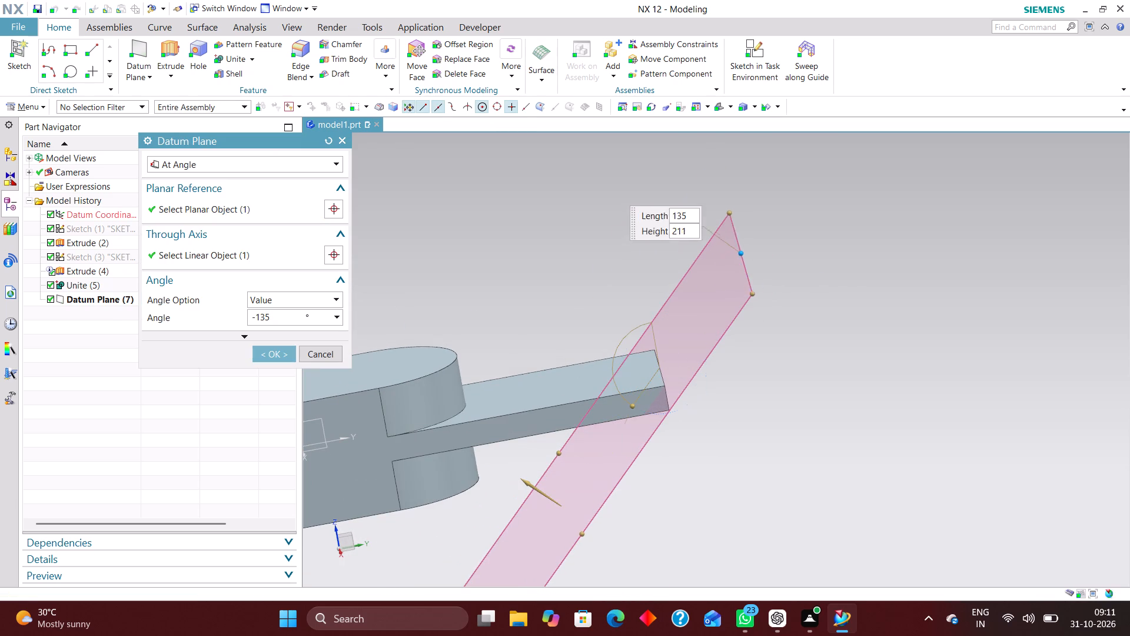
pyautogui.moveTo(740, 246); pyautogui.dragTo(809, 156)
pyautogui.scroll(-4, 819, 260)
pyautogui.scroll(3, 676, 471)
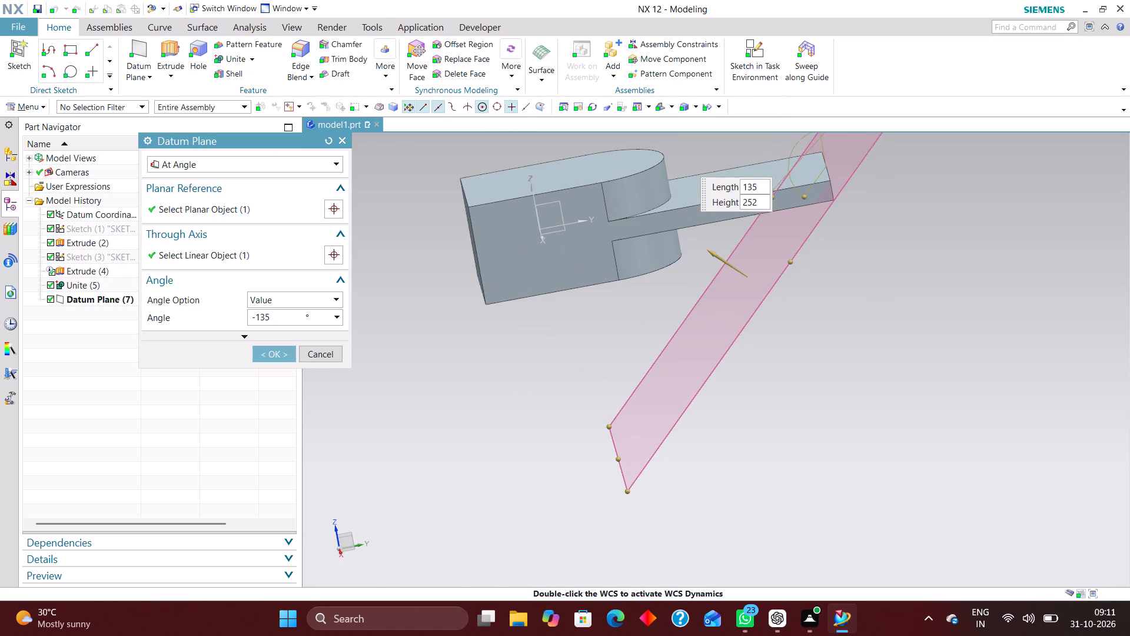
pyautogui.moveTo(619, 458); pyautogui.dragTo(733, 306)
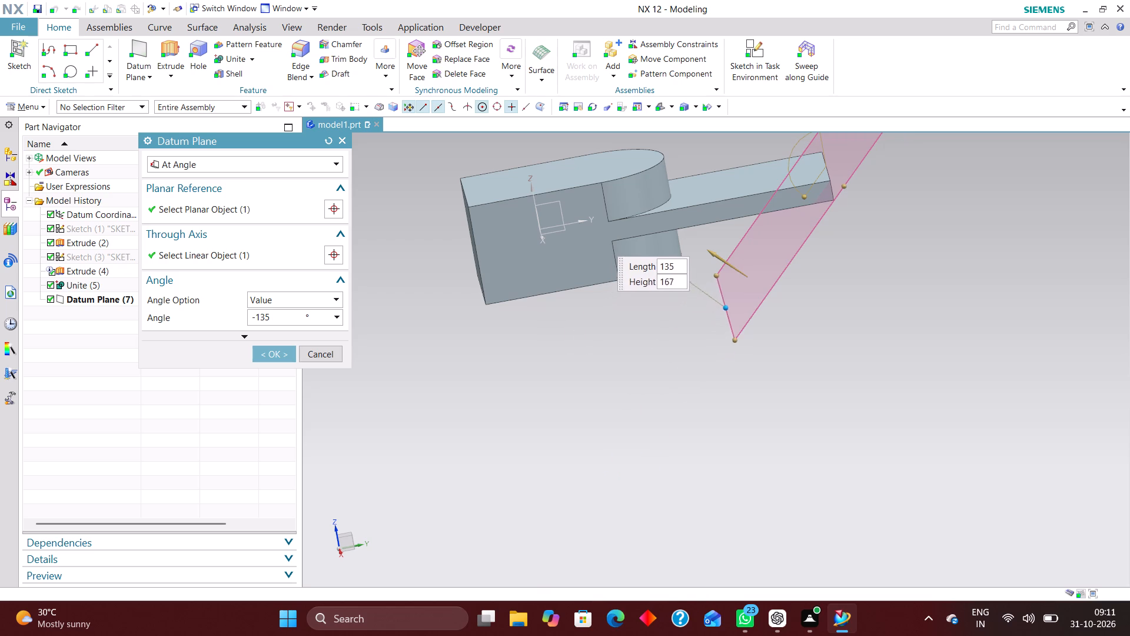
pyautogui.moveTo(733, 306); pyautogui.dragTo(757, 241)
pyautogui.scroll(-3, 660, 409)
pyautogui.scroll(5, 744, 249)
pyautogui.moveTo(797, 450); pyautogui.dragTo(806, 450, button='middle')
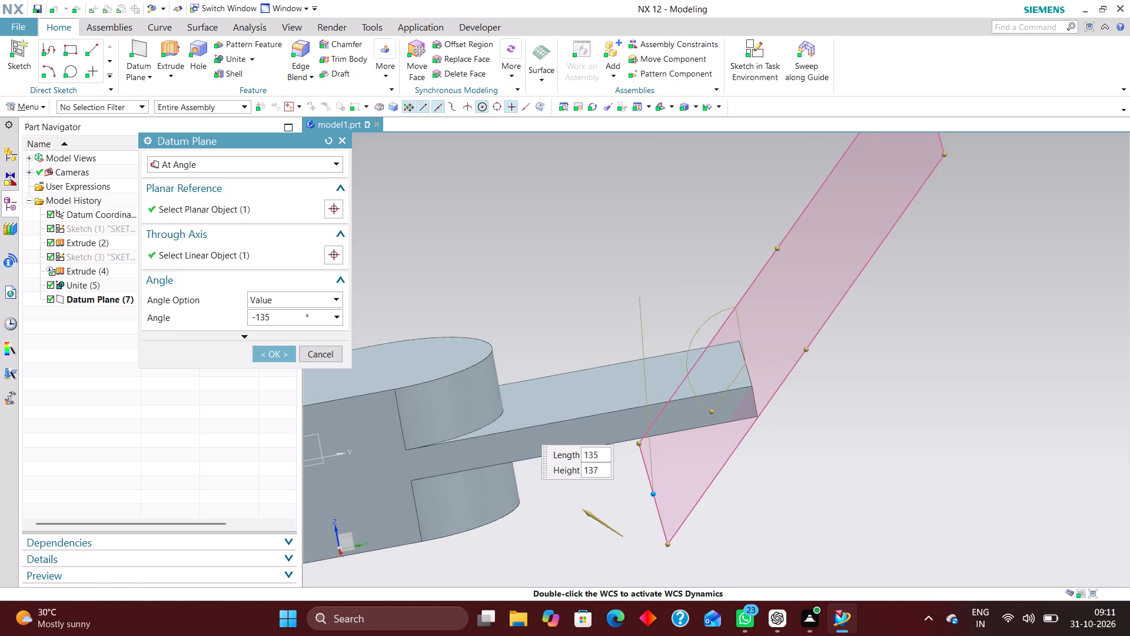
pyautogui.moveTo(806, 450); pyautogui.dragTo(853, 484, button='middle')
pyautogui.scroll(1, 736, 461)
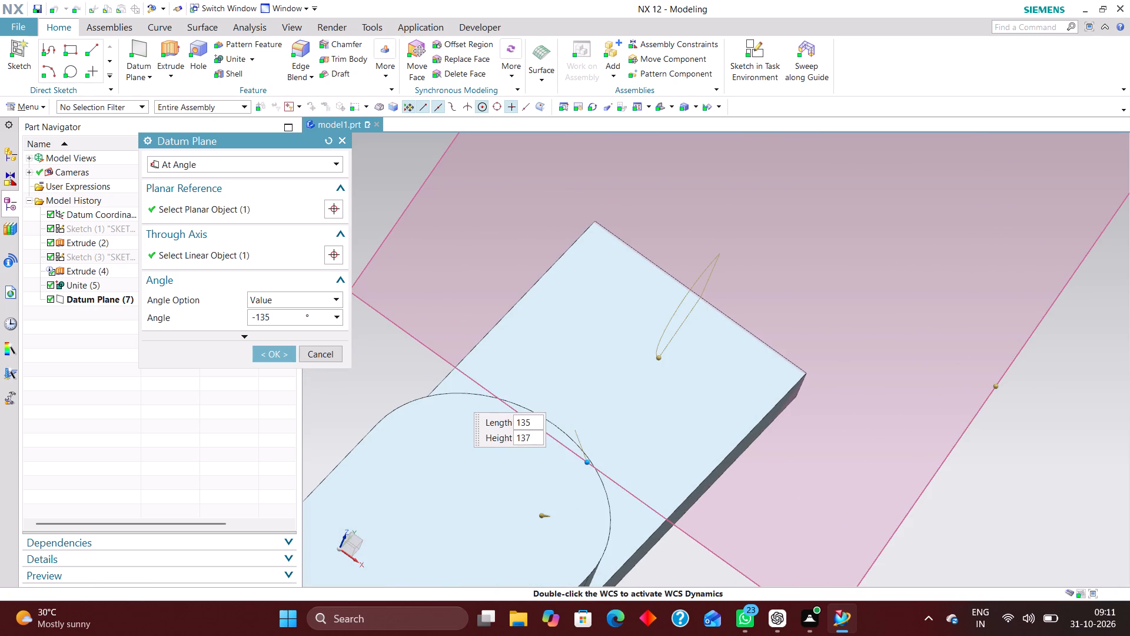
pyautogui.click(284, 354)
# Redefine the angled datum plane's through axis as the lower edge of the flat plate's end face.
pyautogui.scroll(-3, 535, 336)
pyautogui.moveTo(793, 443); pyautogui.dragTo(789, 438, button='middle')
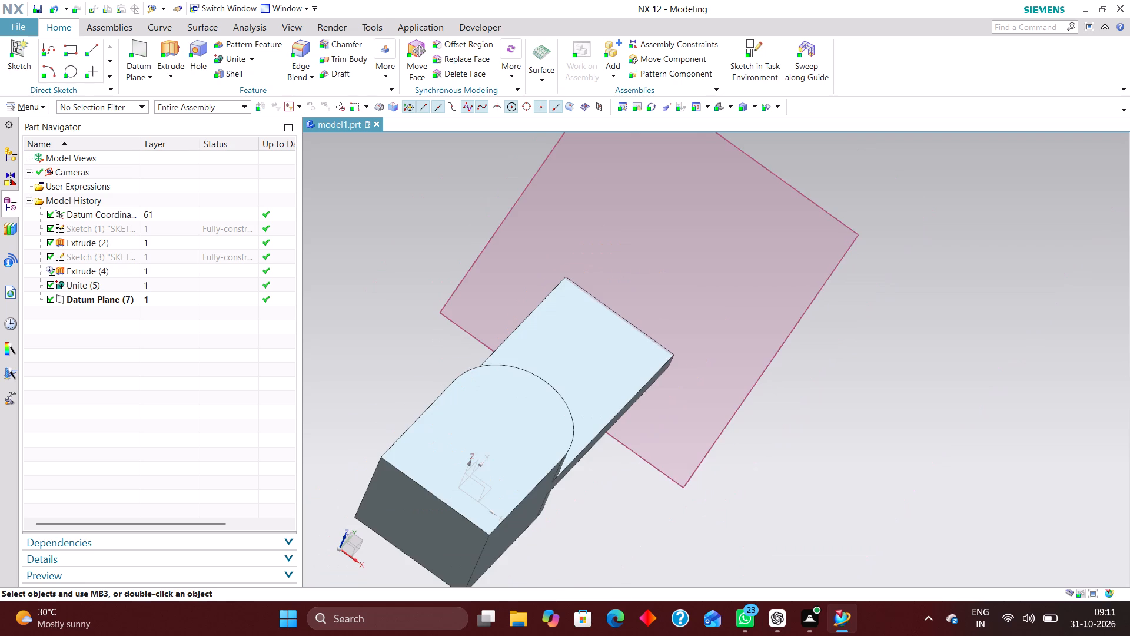
pyautogui.moveTo(789, 438); pyautogui.dragTo(743, 409, button='middle')
pyautogui.moveTo(730, 411); pyautogui.dragTo(711, 423, button='middle')
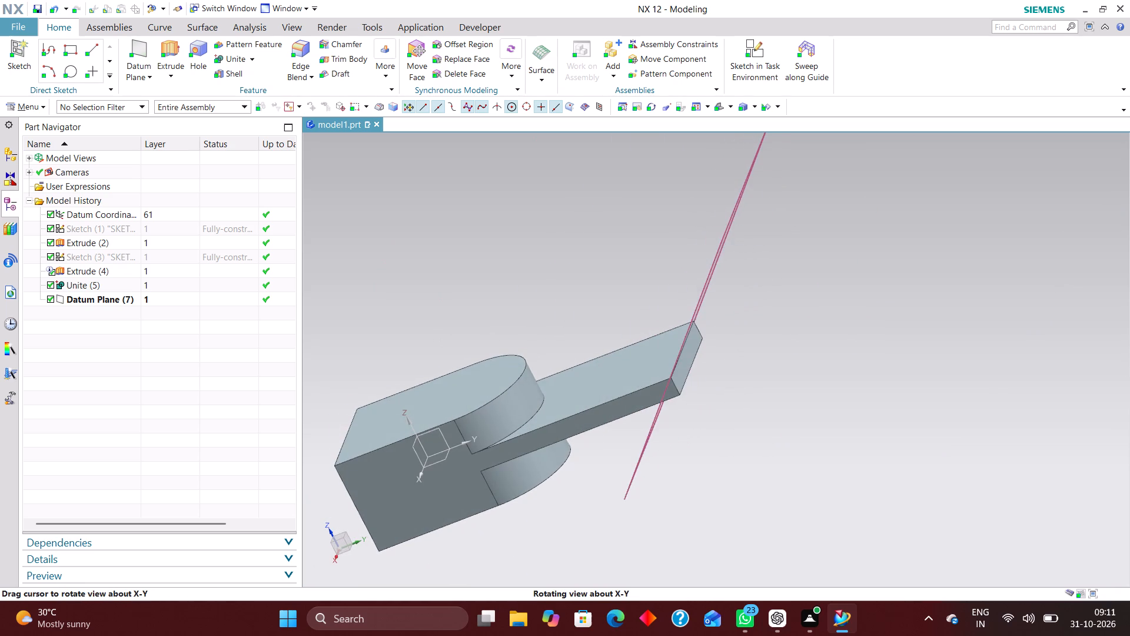
pyautogui.moveTo(711, 423); pyautogui.dragTo(730, 400, button='middle')
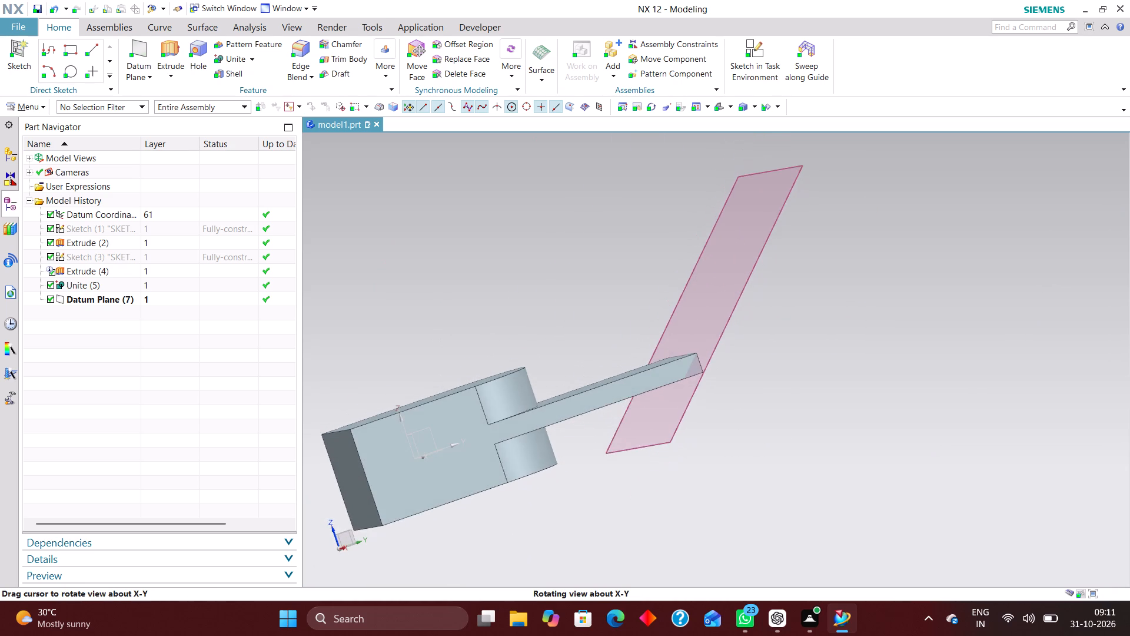
pyautogui.moveTo(730, 400); pyautogui.dragTo(718, 405, button='middle')
pyautogui.scroll(4, 682, 369)
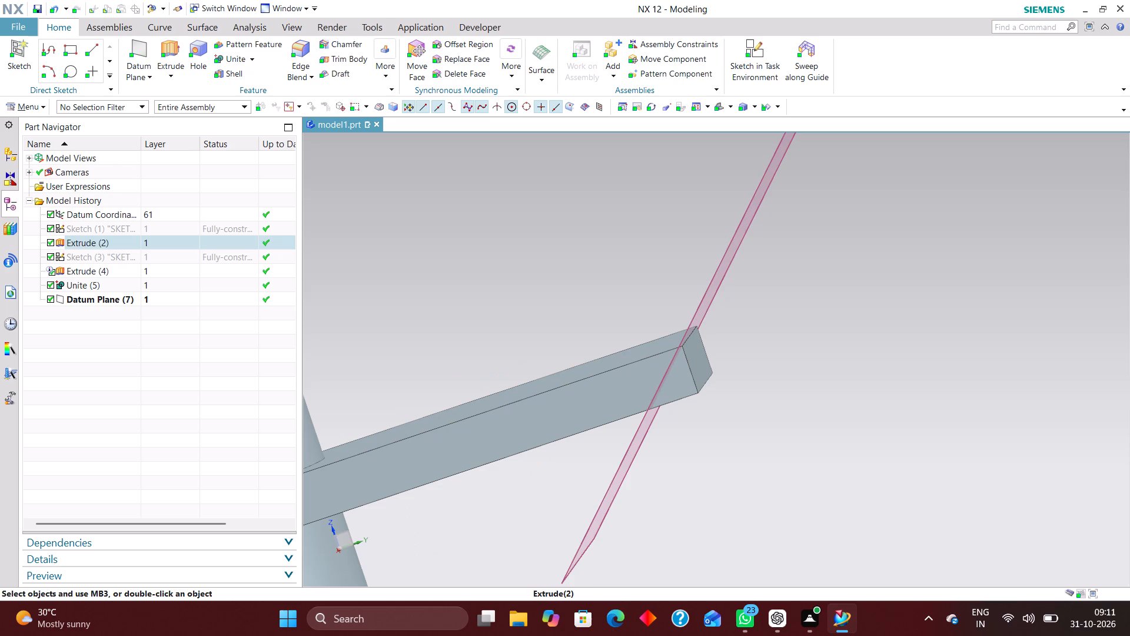
pyautogui.click(177, 297)
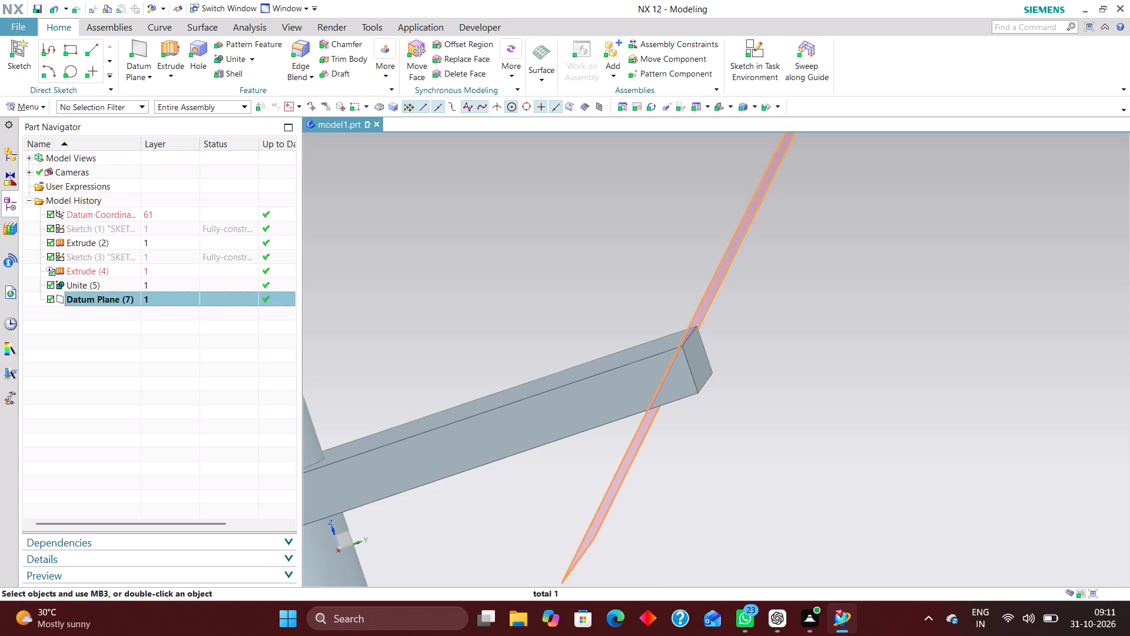
pyautogui.rightClick(177, 296)
pyautogui.click(209, 303)
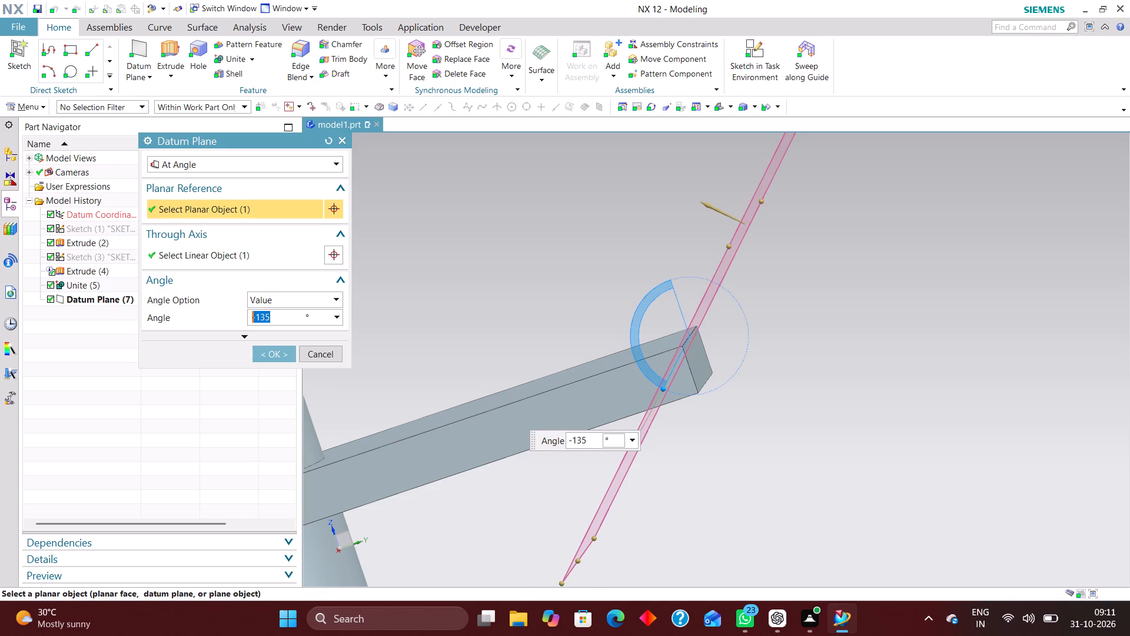
pyautogui.click(259, 250)
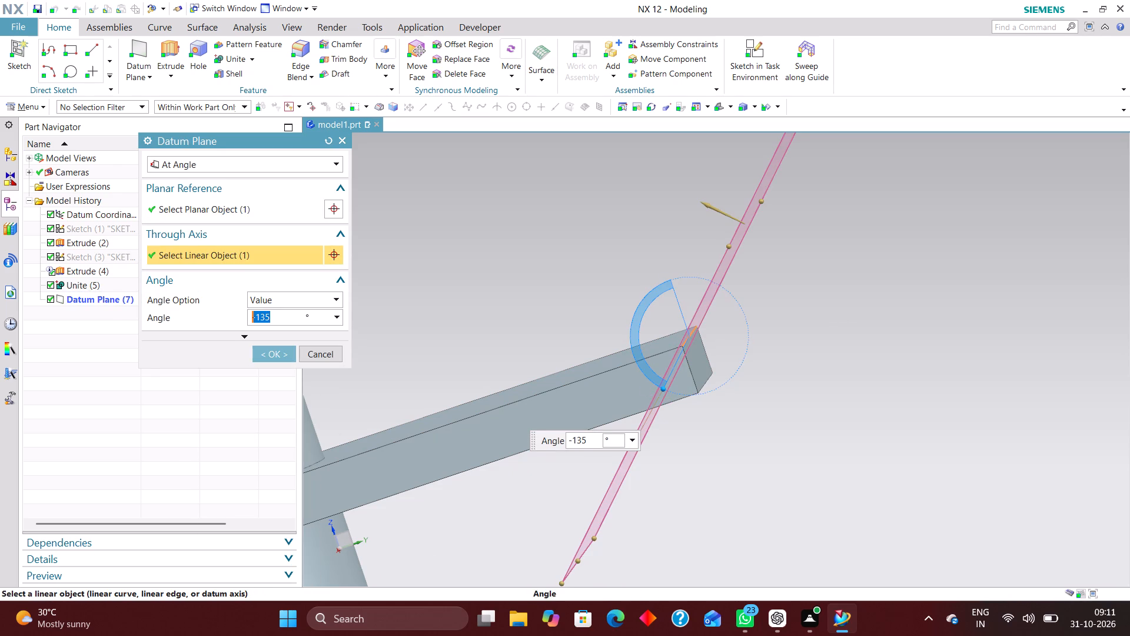
pyautogui.click(707, 382)
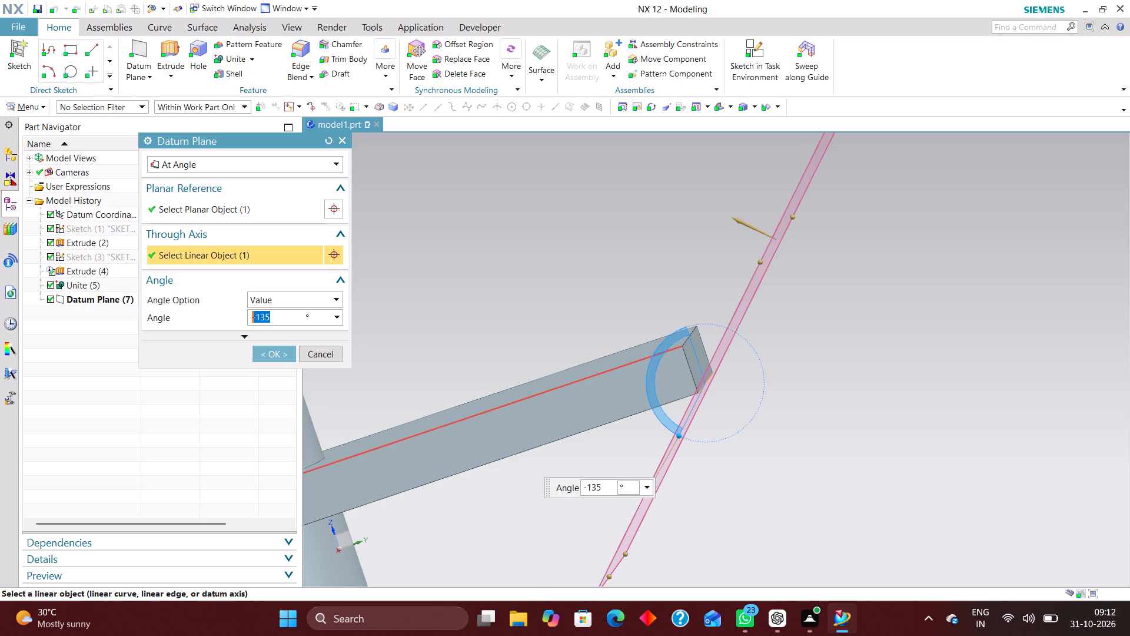
pyautogui.click(268, 350)
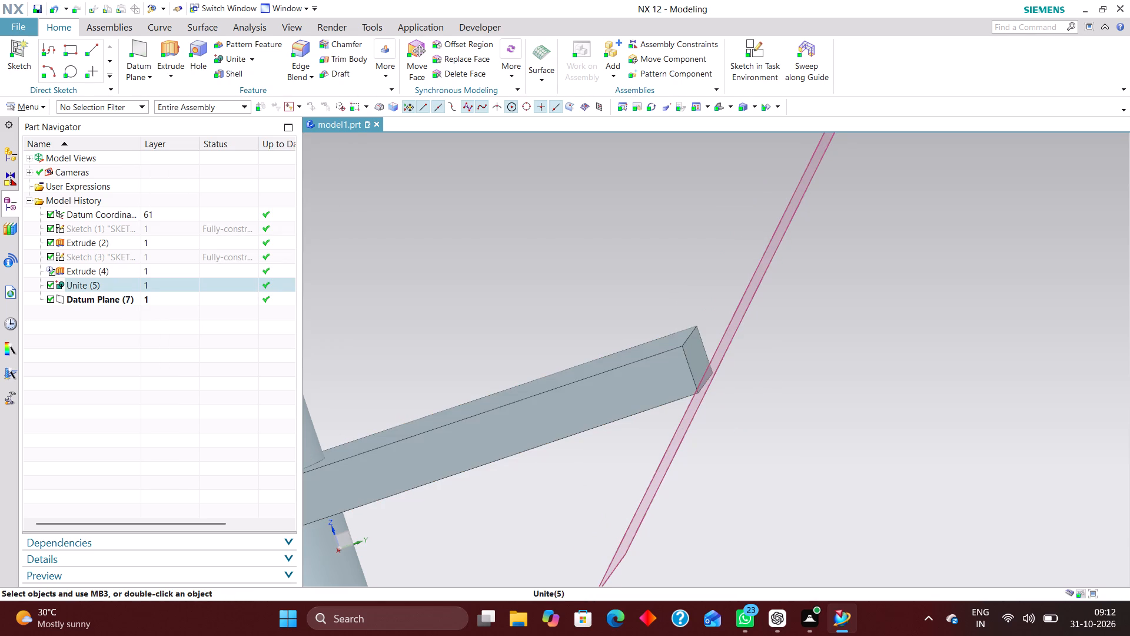
# Create a sketch in the task environment on the angled datum plane at the plate's end.
pyautogui.click(742, 47)
pyautogui.click(780, 231)
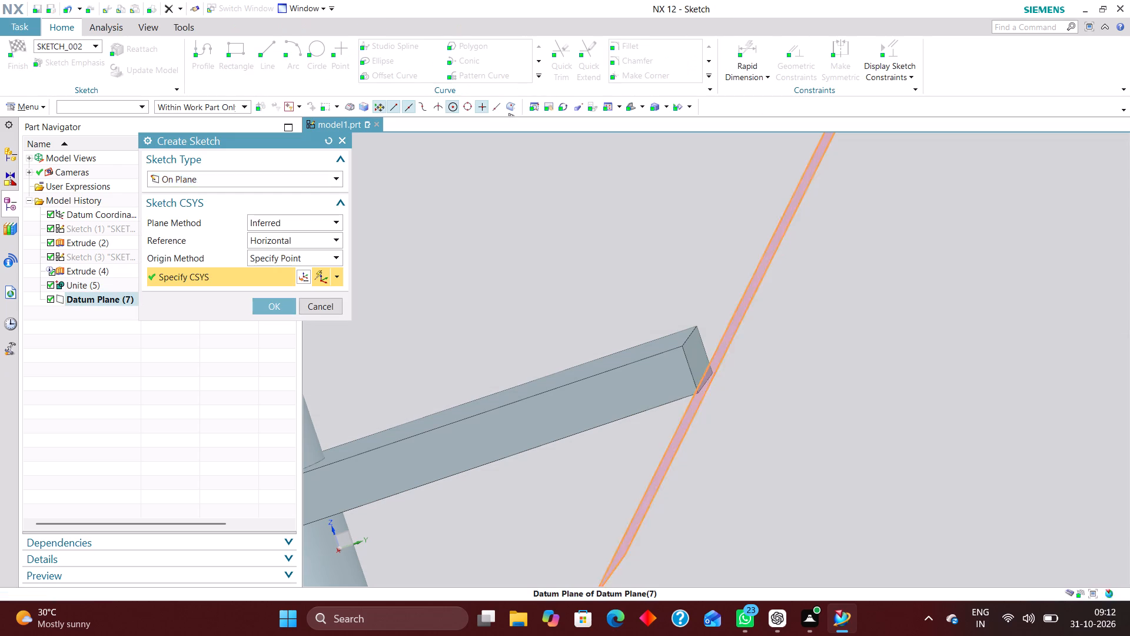
pyautogui.click(287, 305)
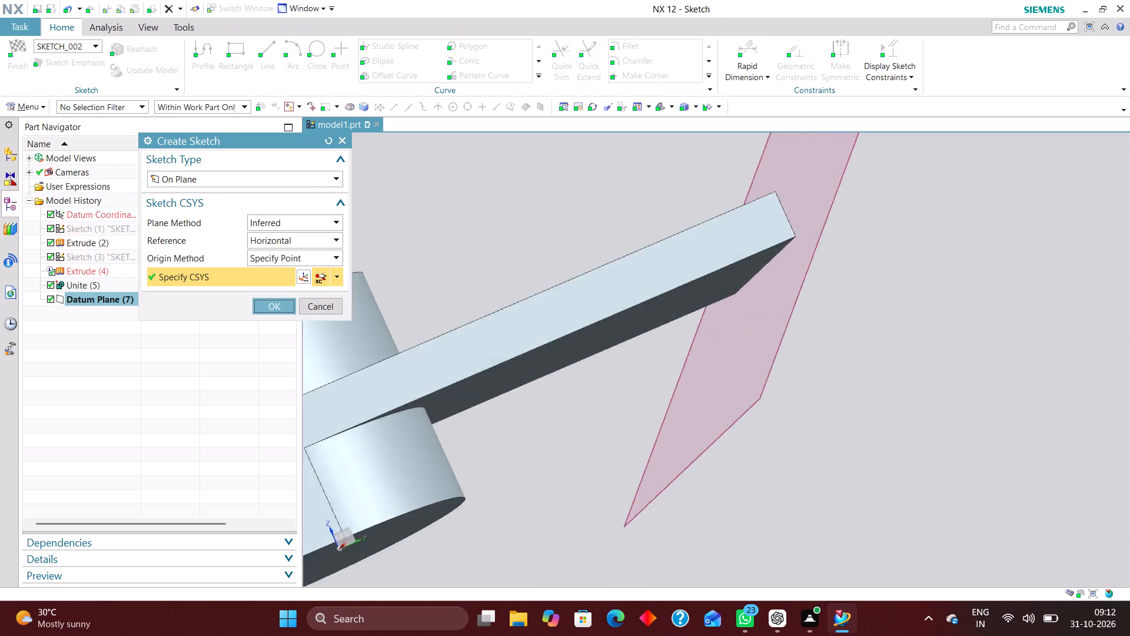
# Sketch a horizontal line about 60 mm long just above the plate's end edge, spanning the plate's width.
pyautogui.scroll(-11, 516, 358)
pyautogui.scroll(6, 529, 261)
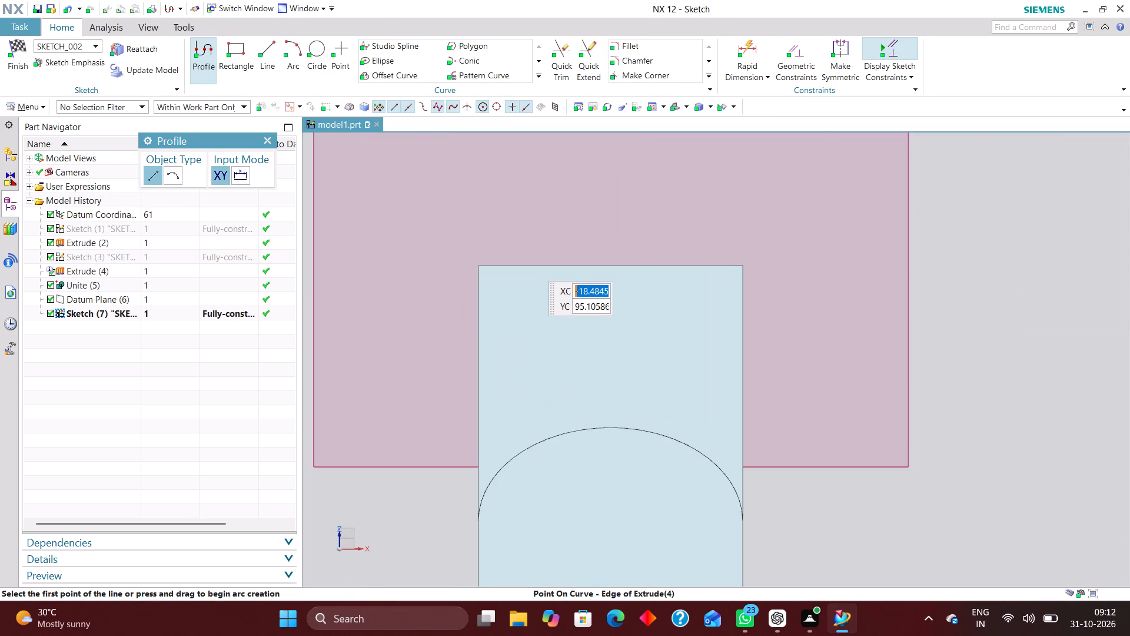
pyautogui.scroll(-3, 529, 269)
pyautogui.scroll(5, 516, 267)
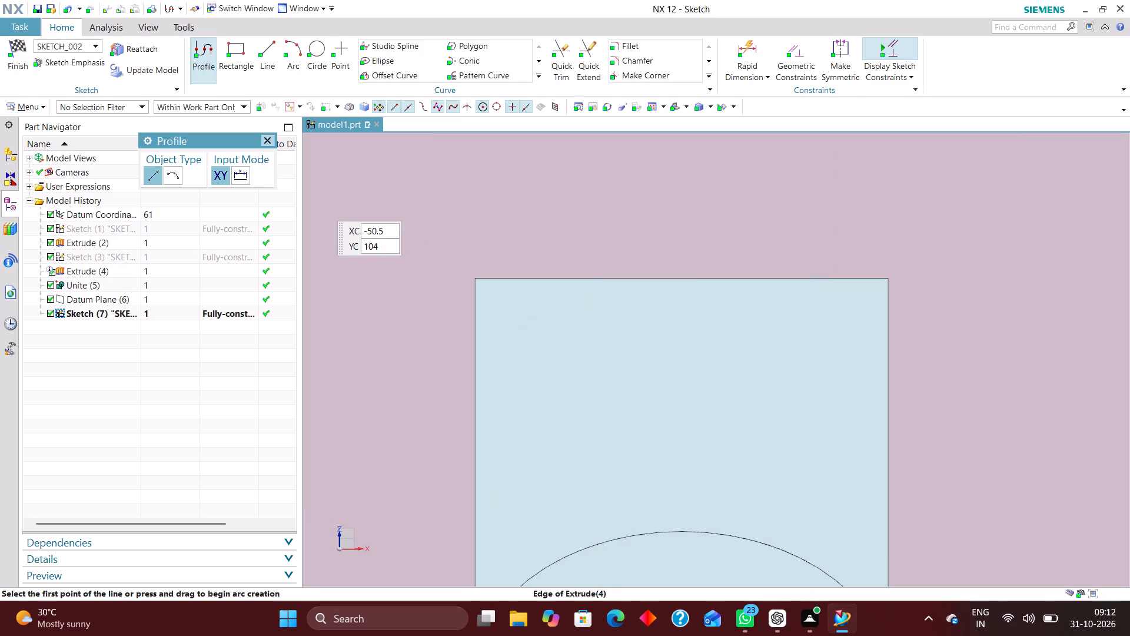
pyautogui.click(268, 59)
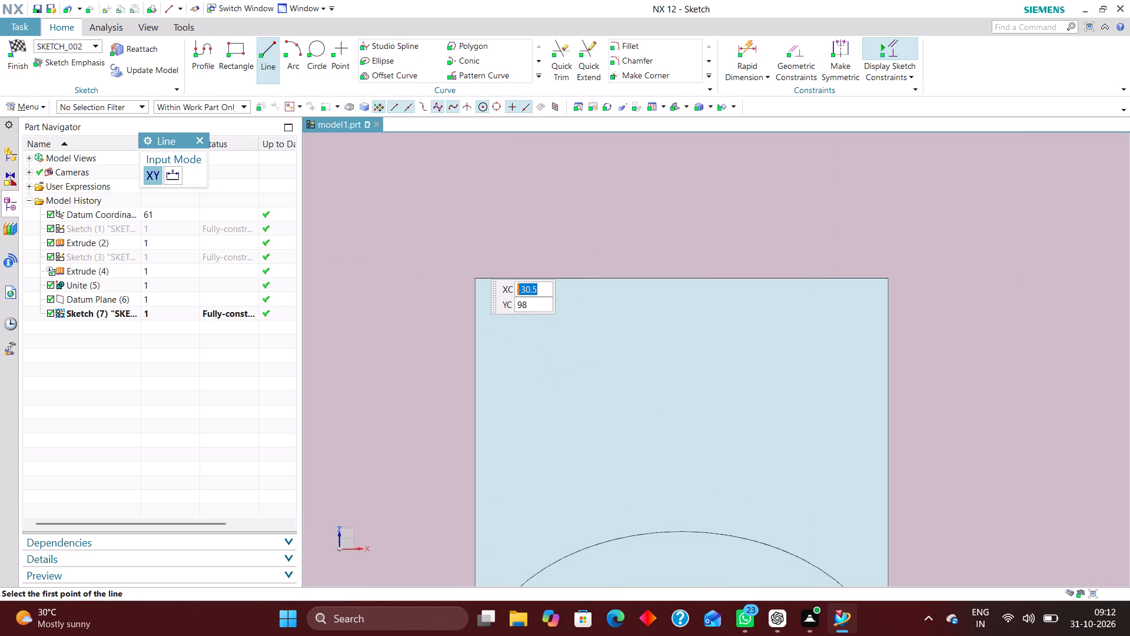
pyautogui.click(471, 260)
pyautogui.click(886, 257)
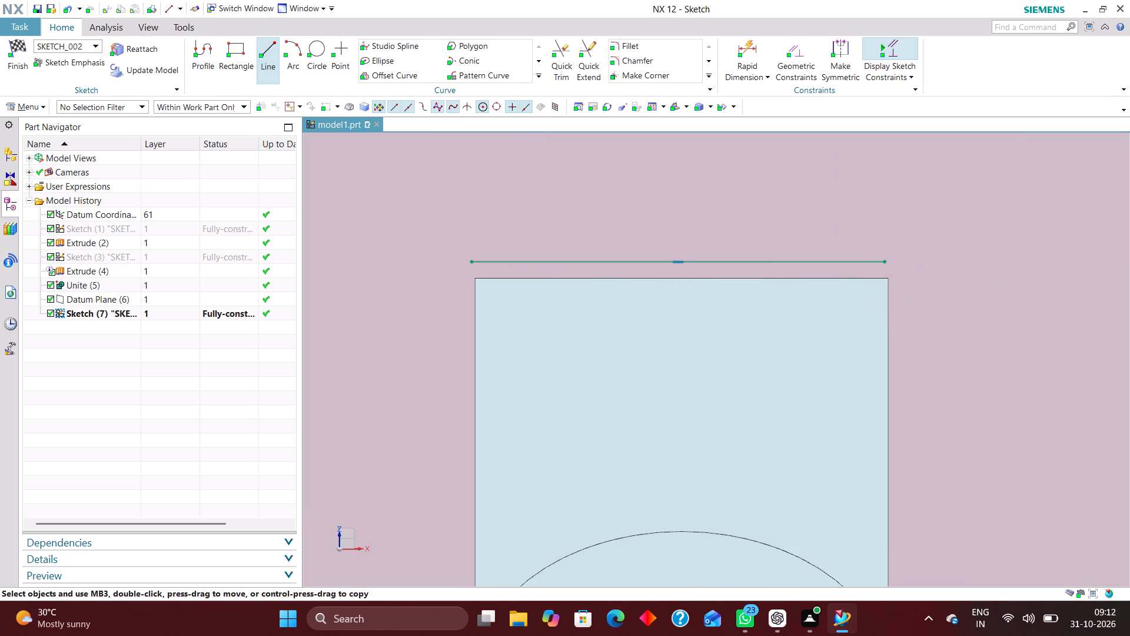
# Constrain the horizontal line's midpoint onto the sketch's vertical Y axis with a Point on Curve constraint.
pyautogui.scroll(-4, 689, 224)
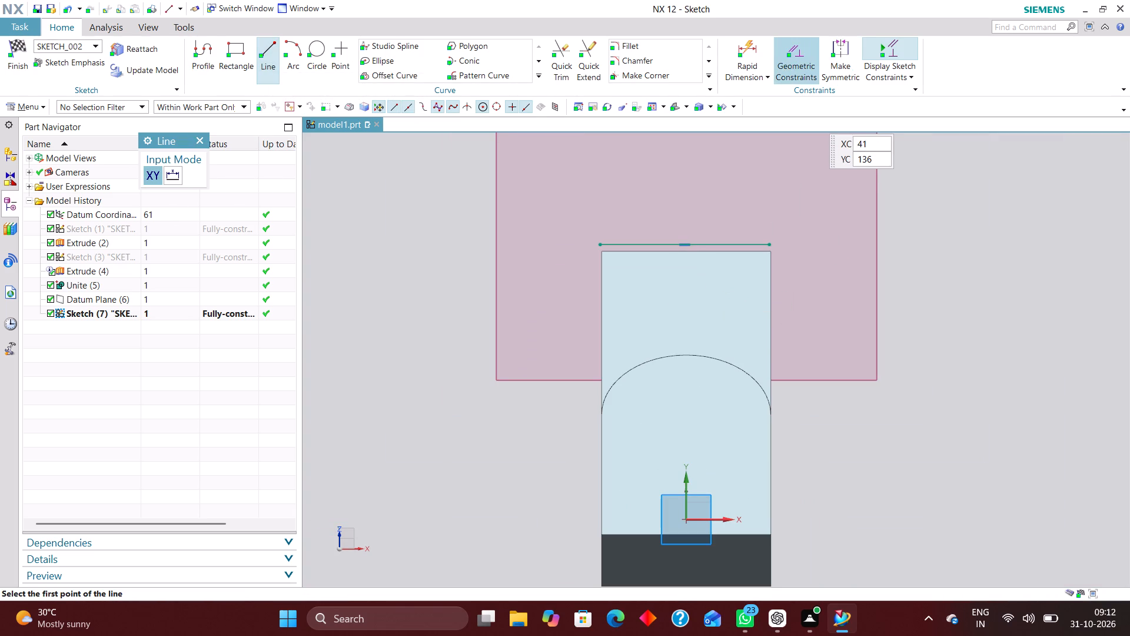
pyautogui.scroll(-4, 740, 269)
pyautogui.scroll(3, 739, 280)
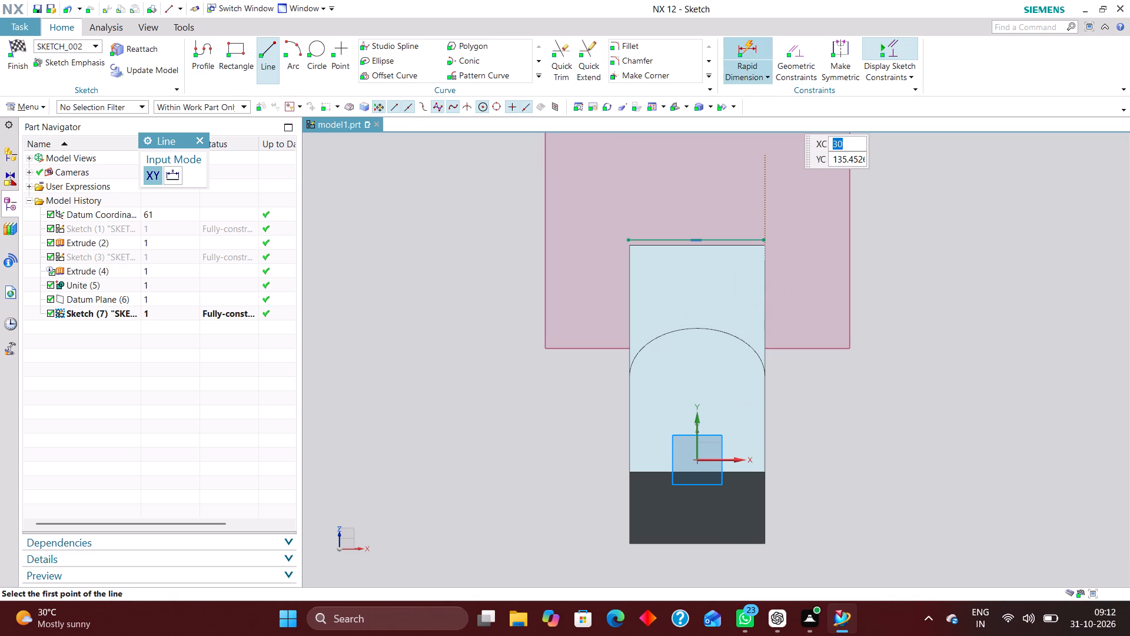
pyautogui.click(802, 49)
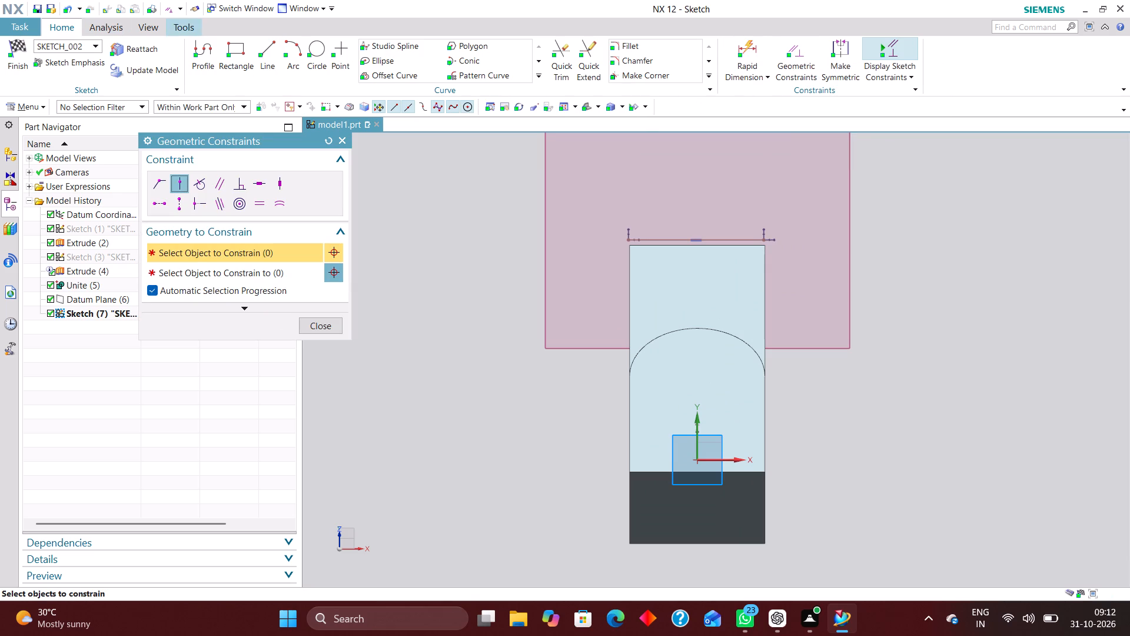
pyautogui.click(696, 236)
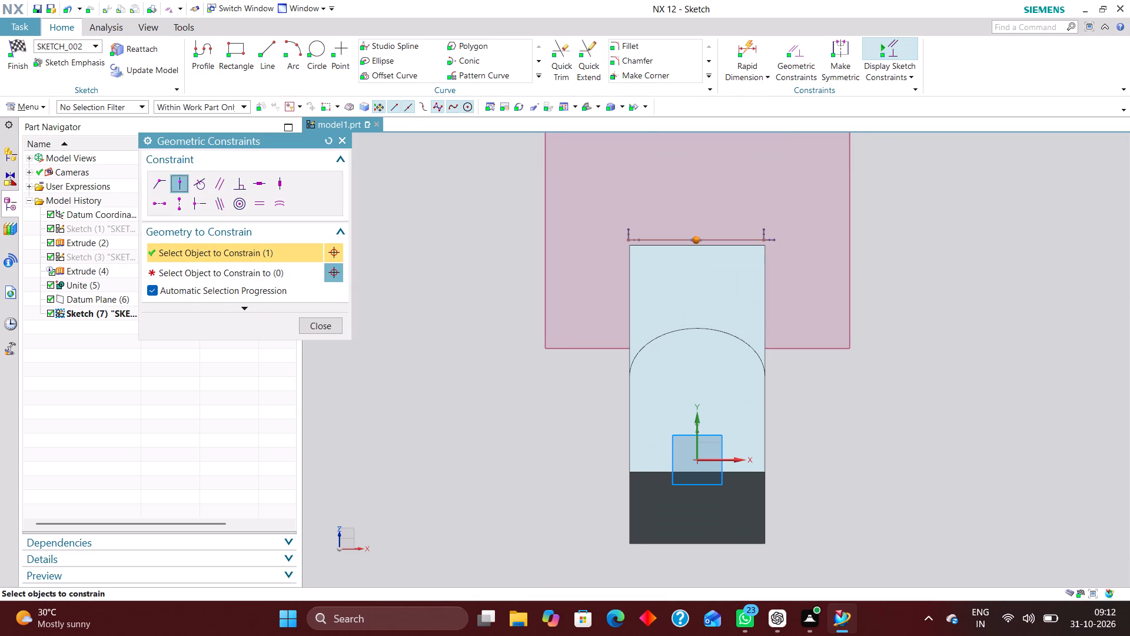
pyautogui.click(697, 417)
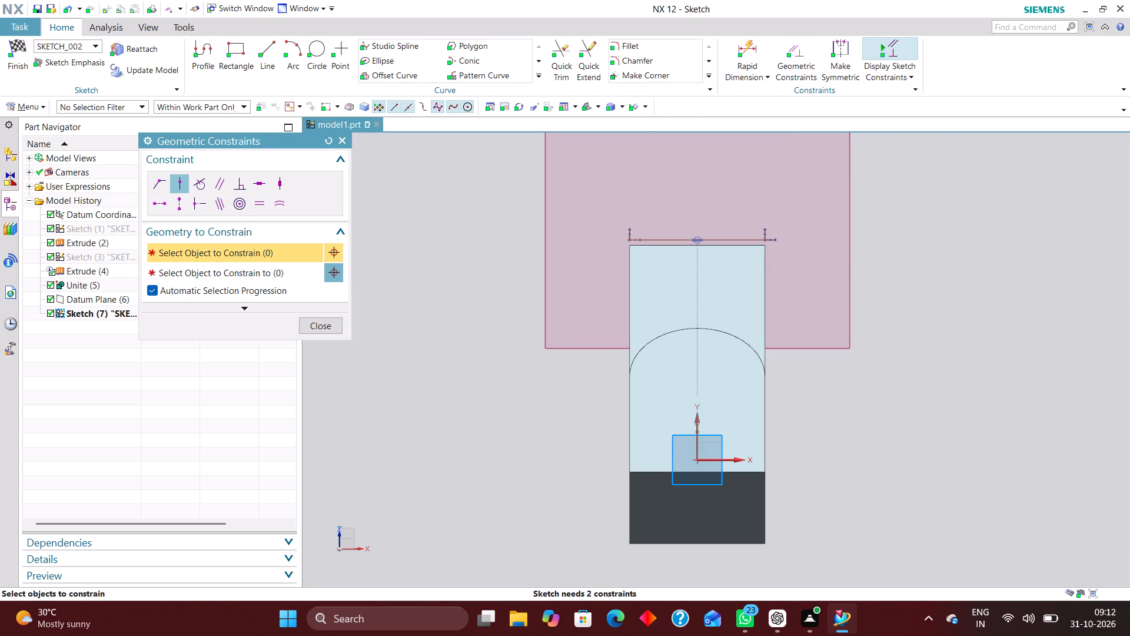
# Add a driving length dimension to the horizontal line, placed below it.
pyautogui.click(746, 45)
pyautogui.click(726, 239)
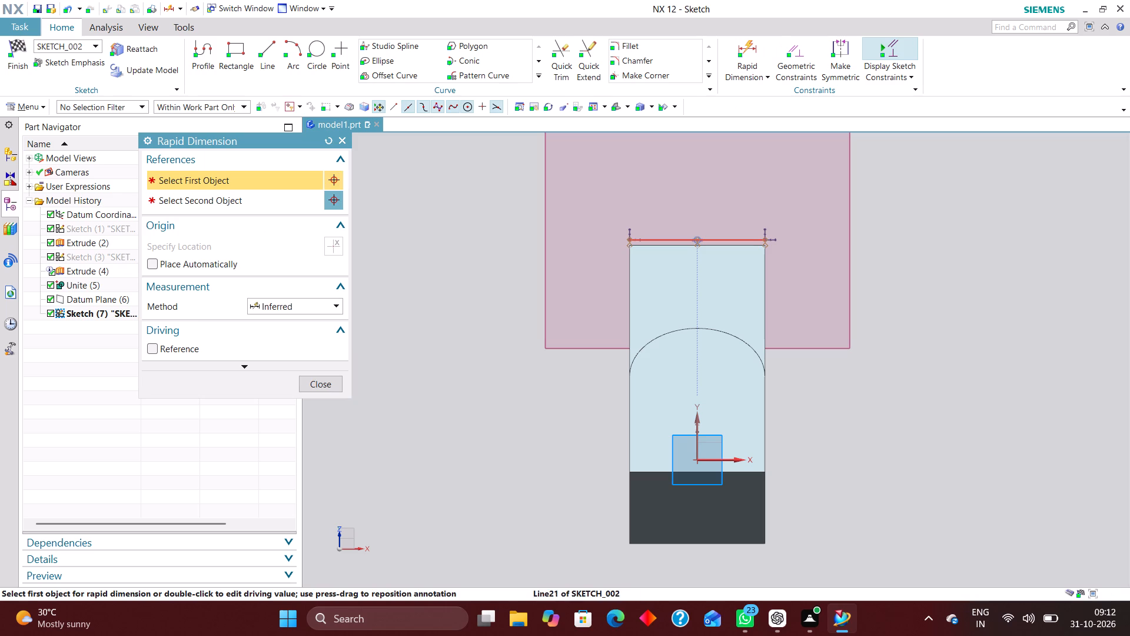
pyautogui.click(709, 277)
pyautogui.scroll(2, 702, 226)
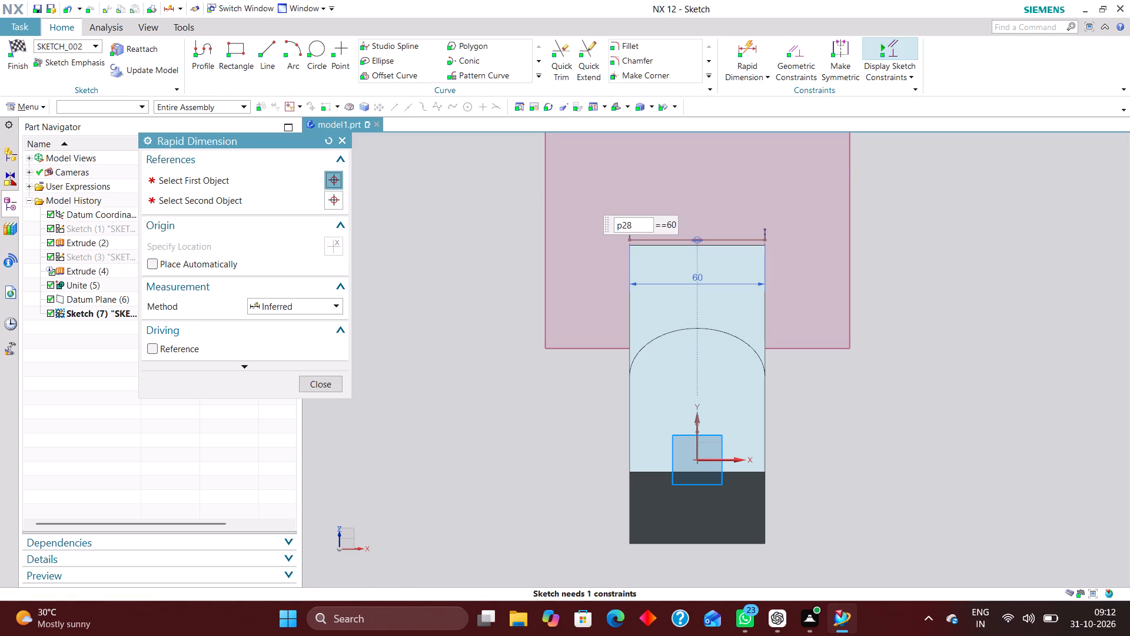
pyautogui.scroll(11, 702, 225)
pyautogui.scroll(-2, 702, 280)
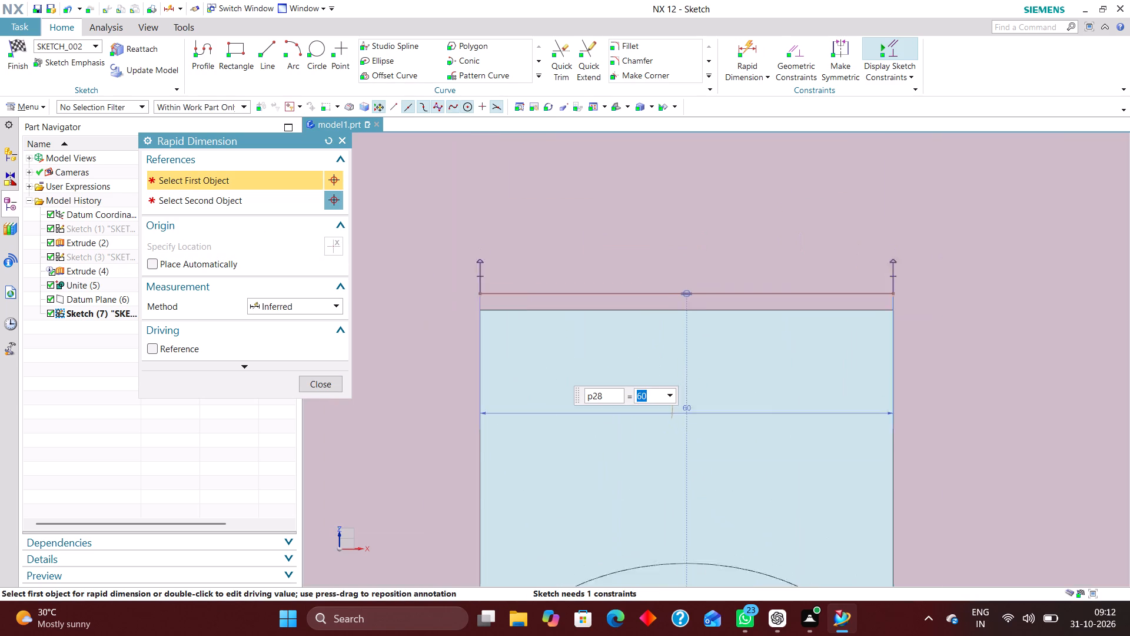
pyautogui.scroll(-2, 702, 280)
pyautogui.scroll(2, 700, 255)
pyautogui.scroll(-4, 667, 294)
pyautogui.click(333, 381)
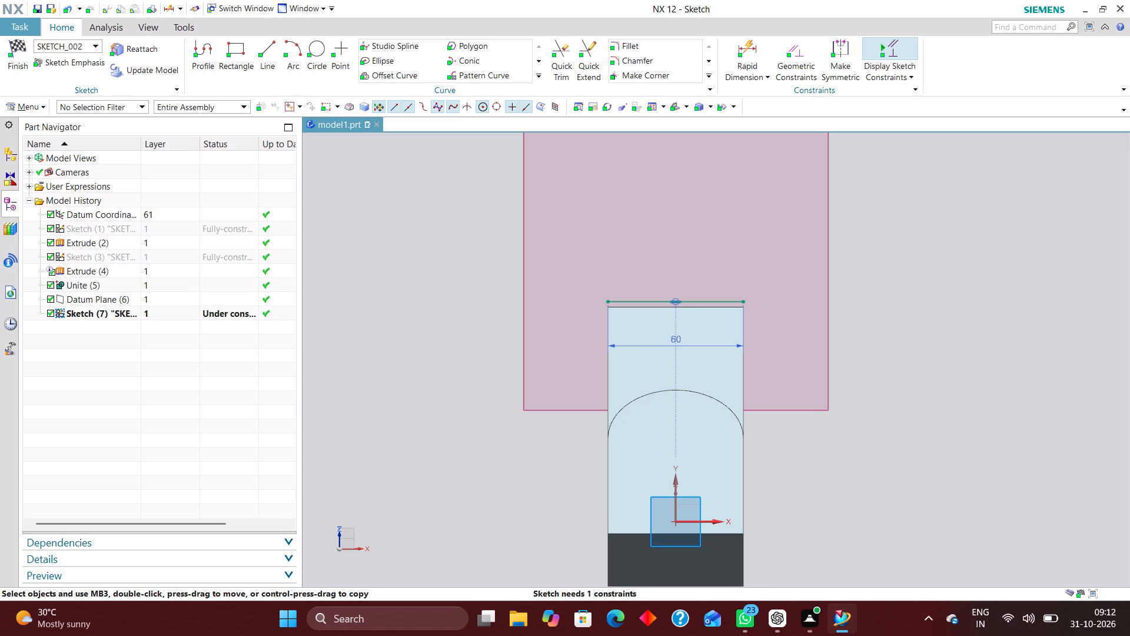
# Sketch a circle about 34 mm in diameter above the horizontal line, centred near the sketch's vertical Y axis.
pyautogui.scroll(8, 677, 348)
pyautogui.scroll(-2, 676, 344)
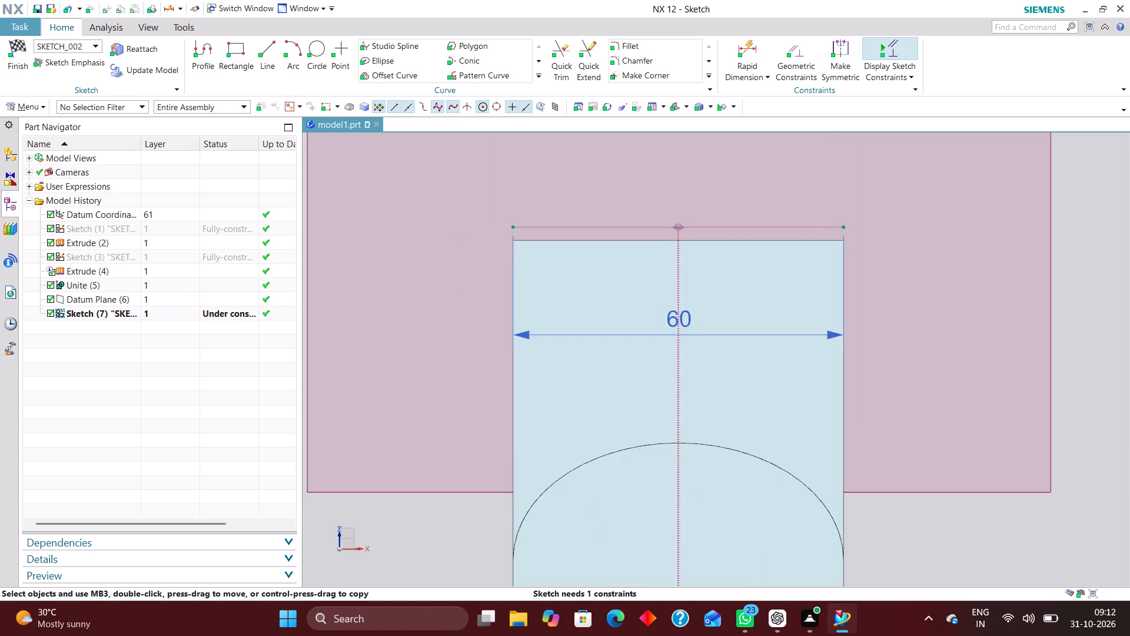
pyautogui.scroll(-2, 675, 347)
pyautogui.scroll(12, 673, 347)
pyautogui.scroll(-9, 674, 352)
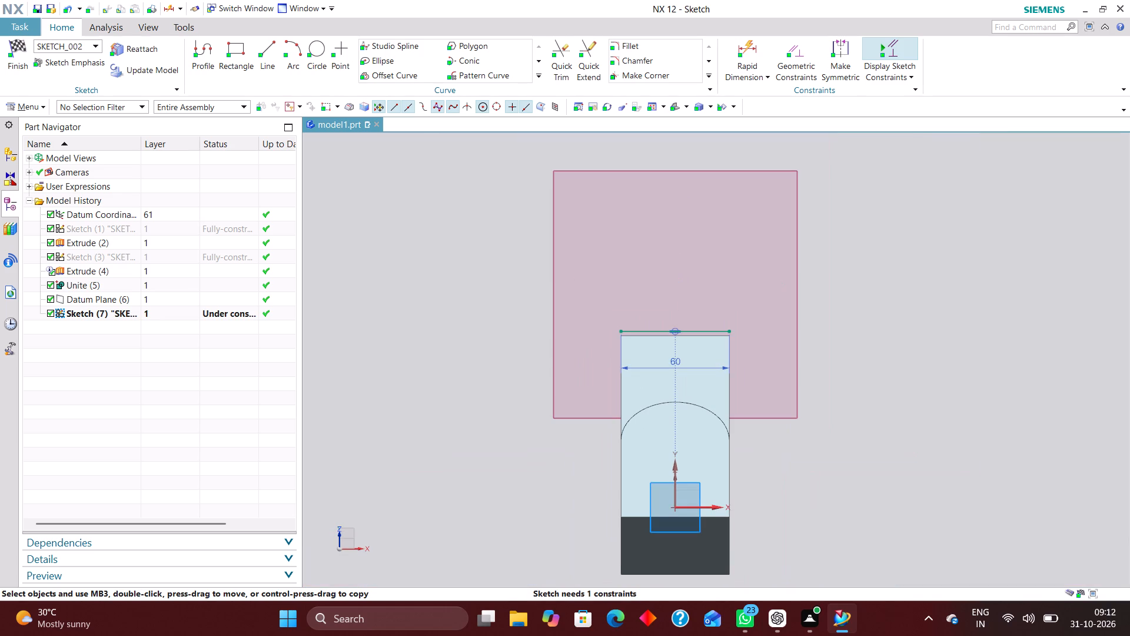
pyautogui.scroll(-1, 693, 420)
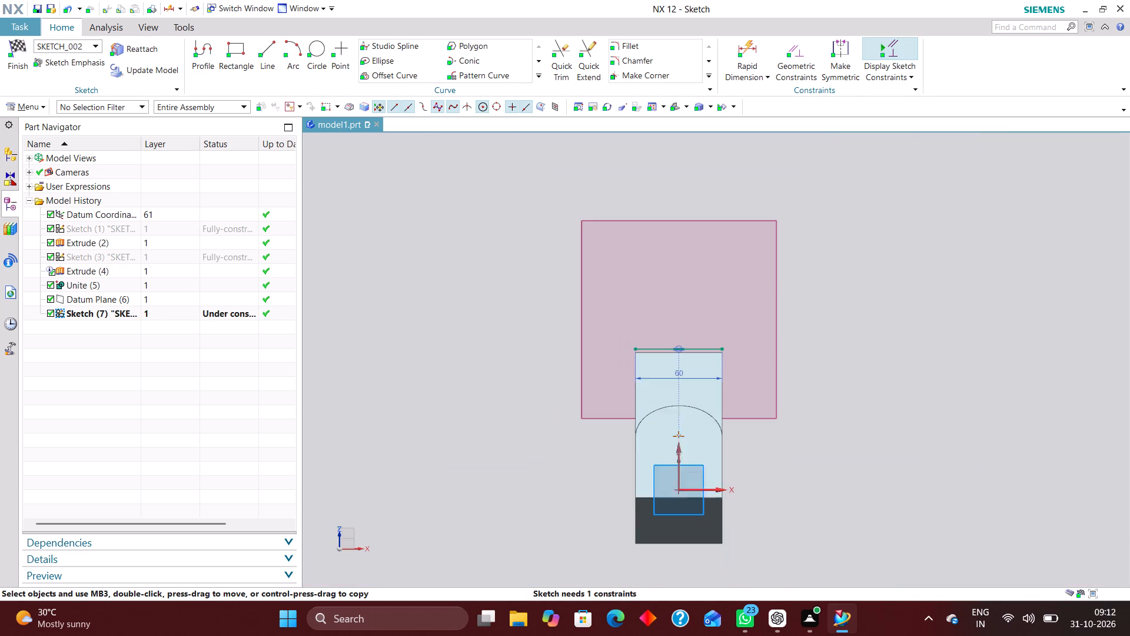
pyautogui.scroll(1, 693, 349)
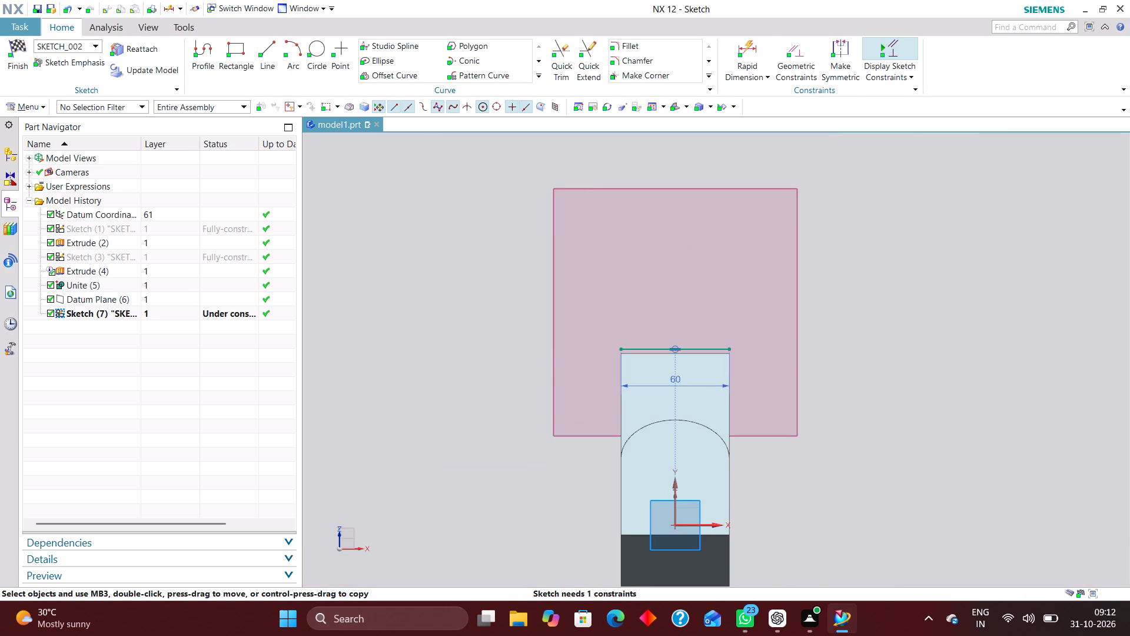
pyautogui.click(314, 37)
pyautogui.click(320, 42)
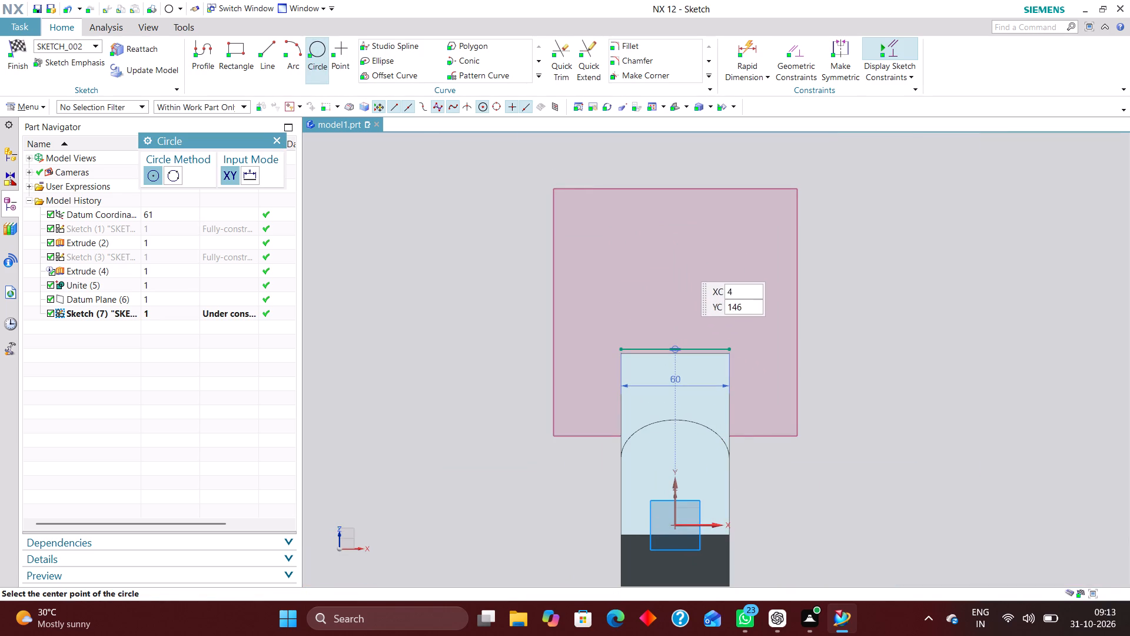
pyautogui.click(676, 269)
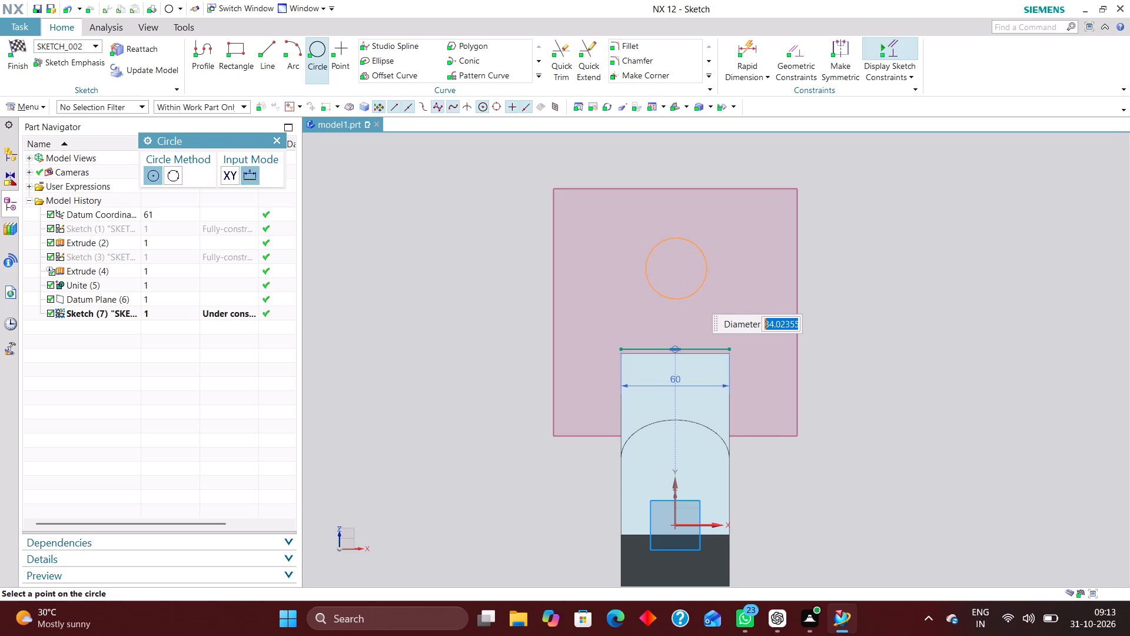
pyautogui.click(693, 294)
# Constrain the circle's centre onto the sketch's vertical Y axis with a Point on Curve constraint.
pyautogui.click(800, 62)
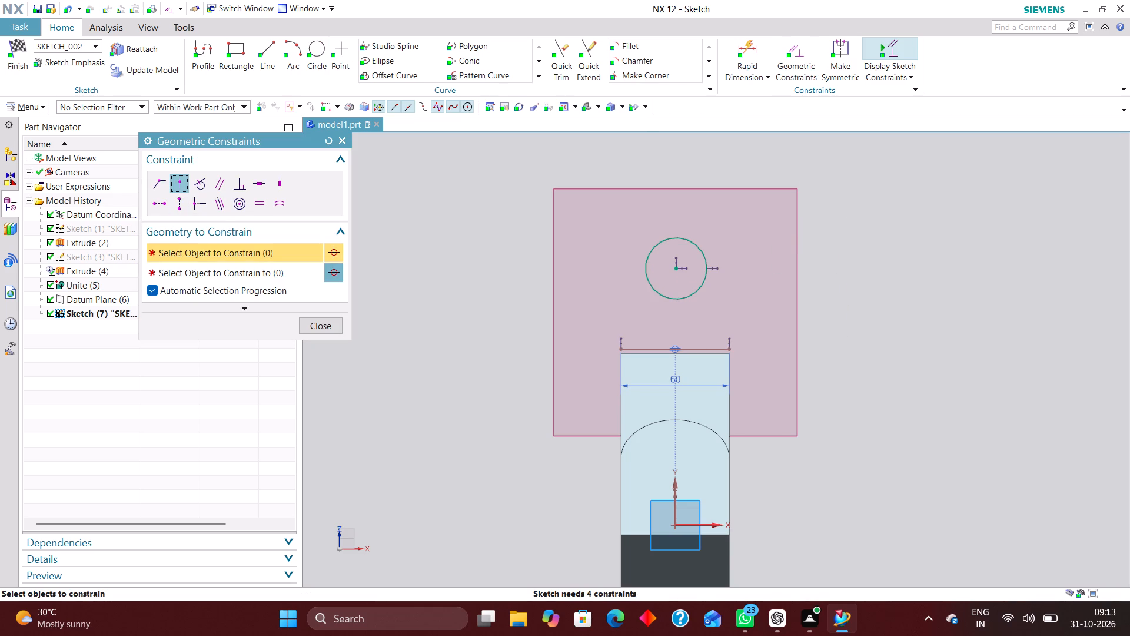
pyautogui.click(676, 272)
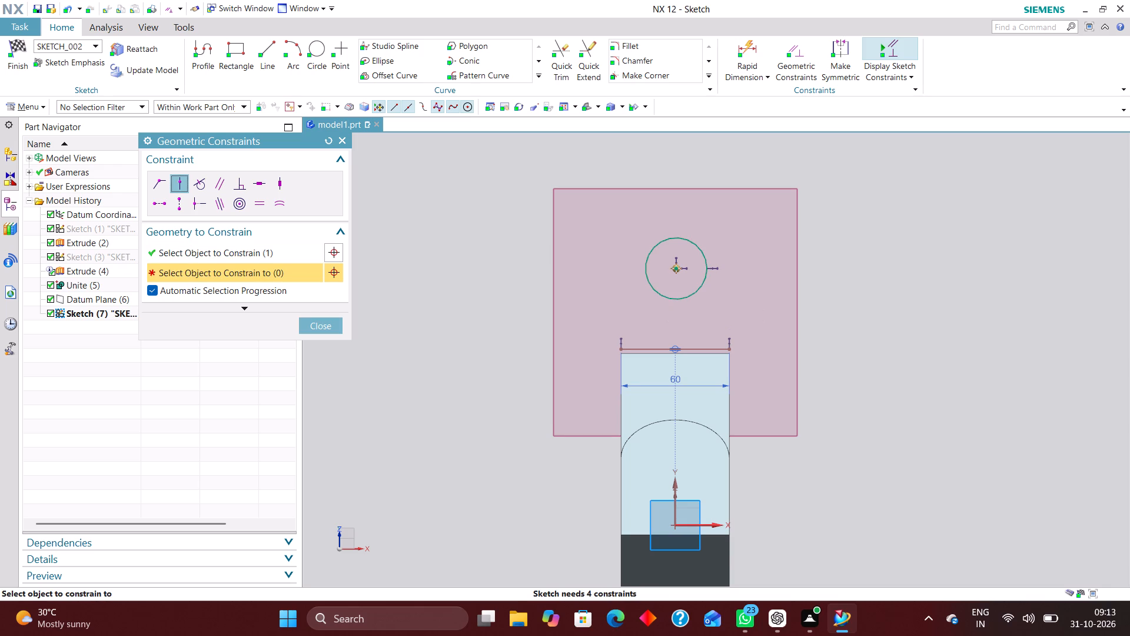
pyautogui.click(675, 489)
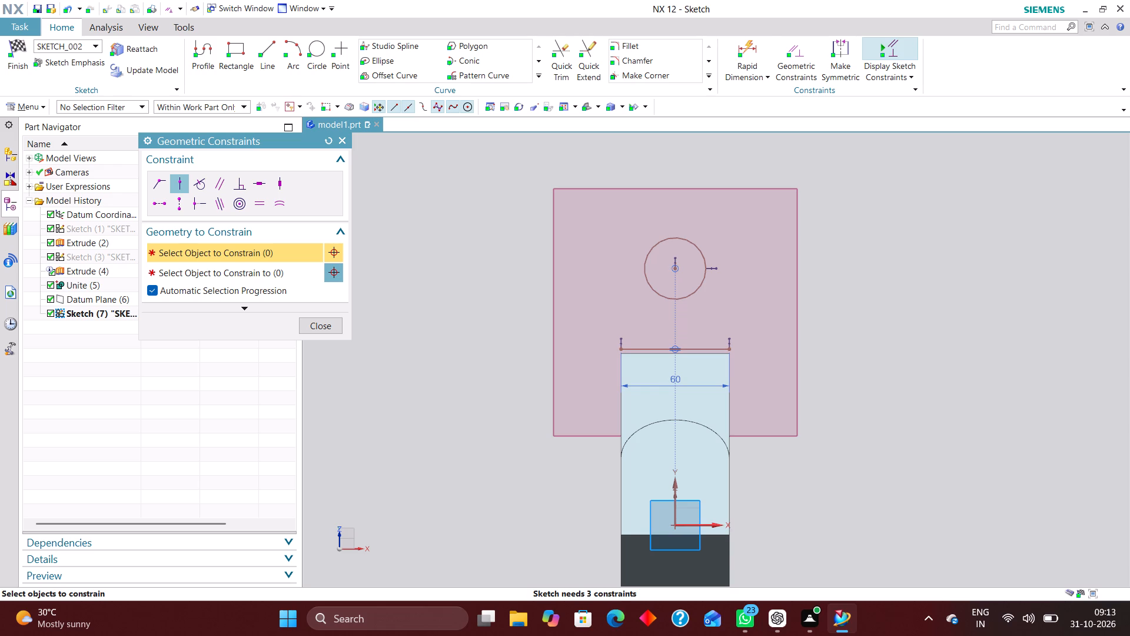
# Dimension the horizontal line's distance from the sketch's X axis and set it to 95 mm.
pyautogui.click(745, 51)
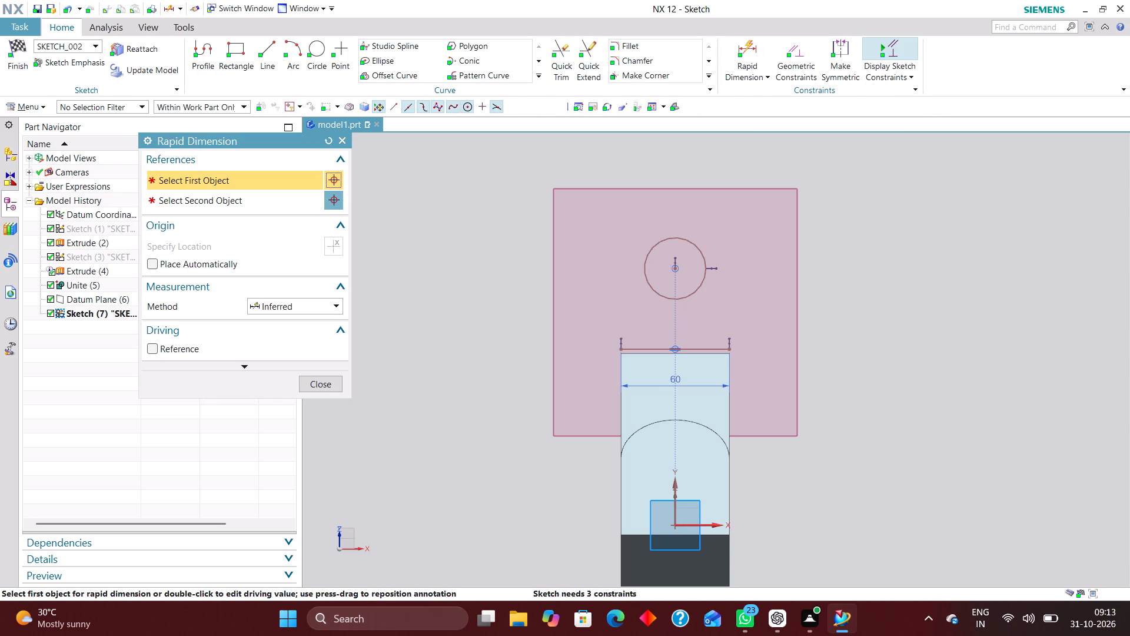
pyautogui.click(710, 524)
pyautogui.click(706, 349)
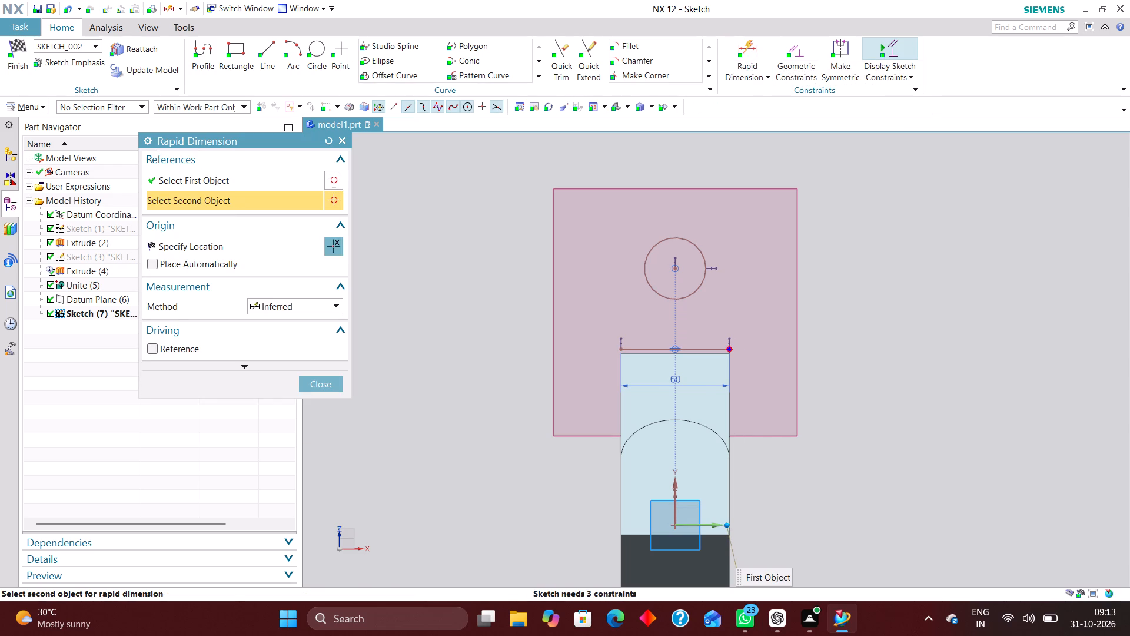
pyautogui.click(813, 425)
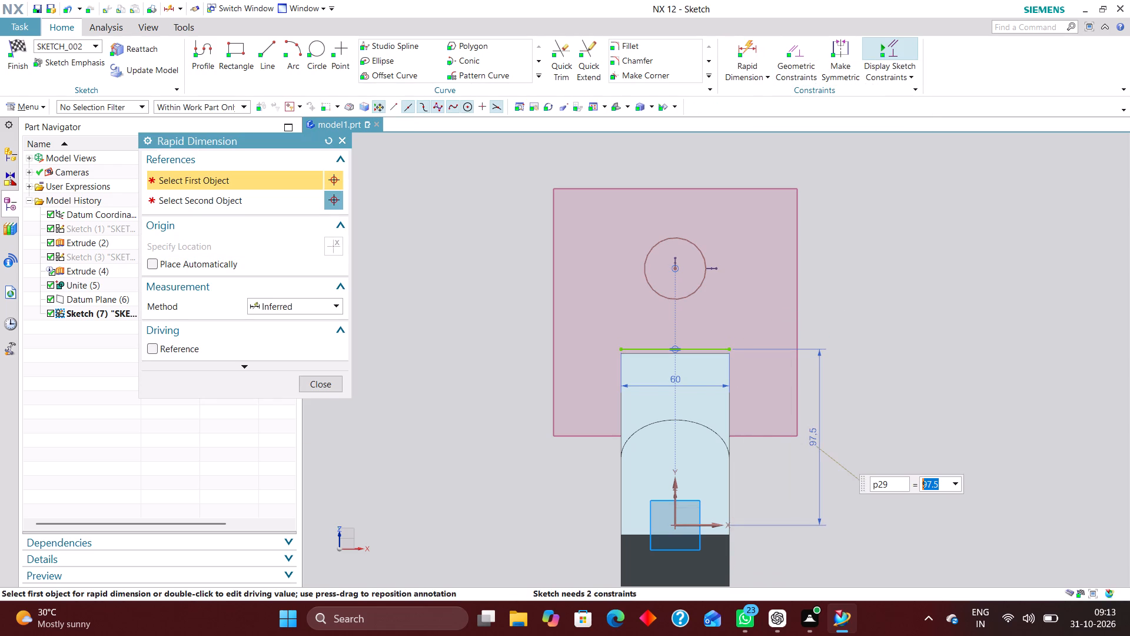
pyautogui.write('95')
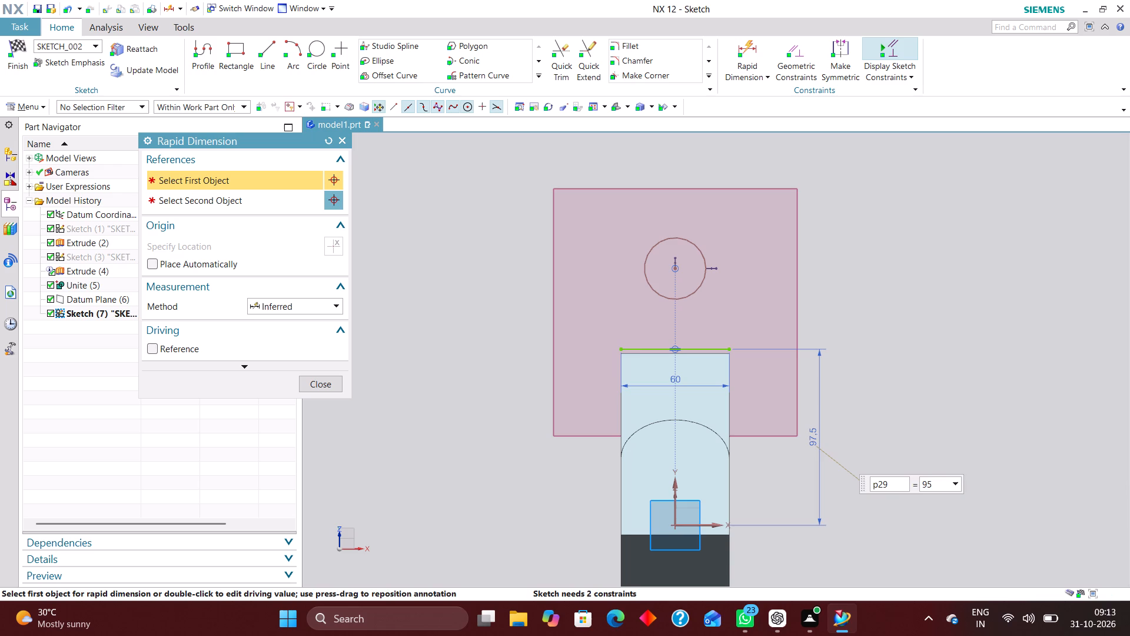
pyautogui.press('Return')
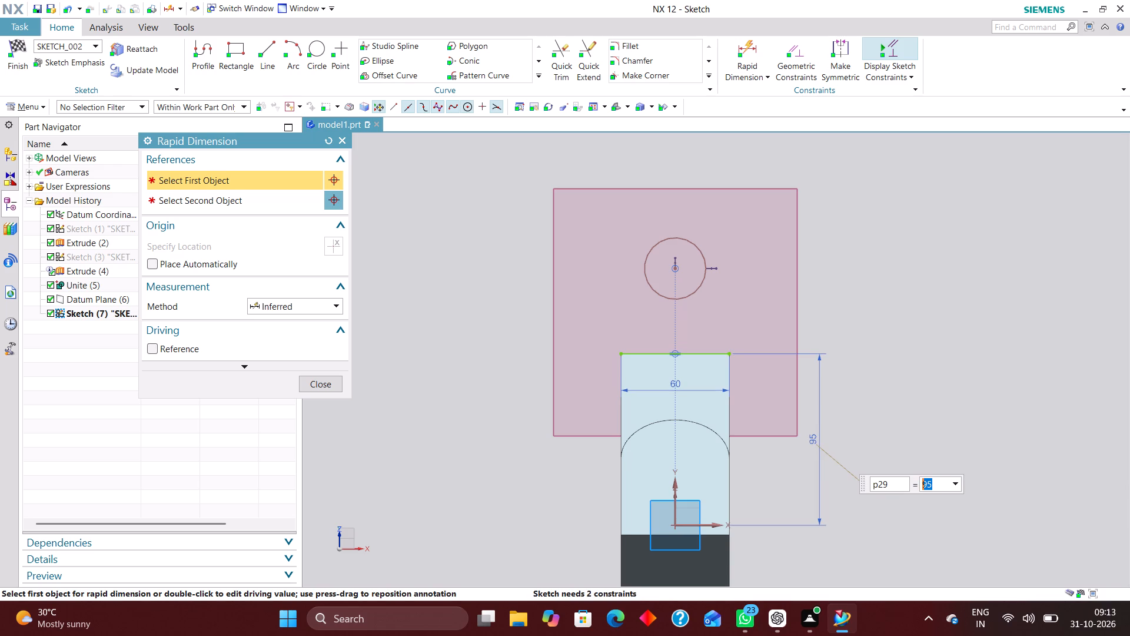
# Dimension the distance from the horizontal line to the circle's centre and set it to 30 mm.
pyautogui.click(720, 354)
pyautogui.click(677, 265)
pyautogui.click(831, 296)
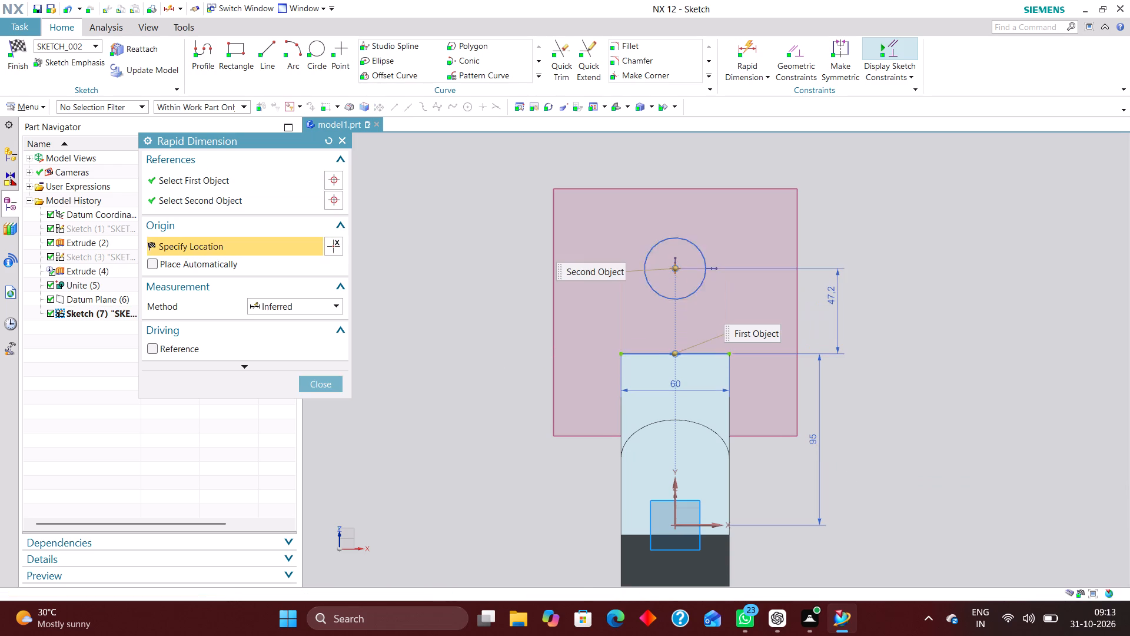
pyautogui.write('30')
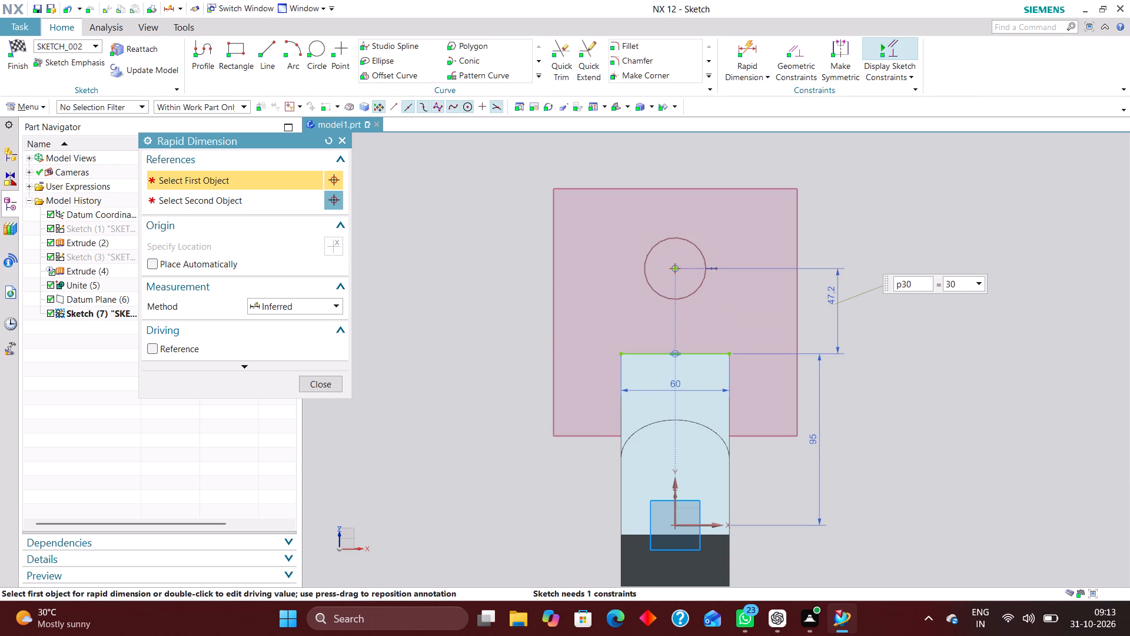
pyautogui.press('Return')
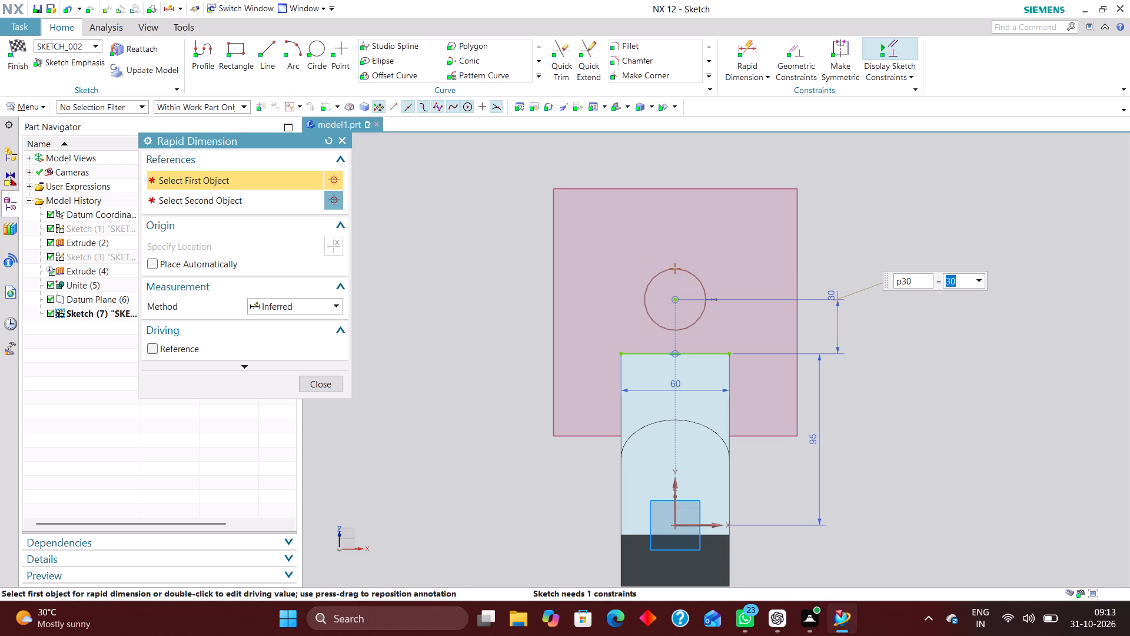
# Add a radial dimension to the circle and set its radius to 15 mm.
pyautogui.click(317, 310)
pyautogui.click(293, 409)
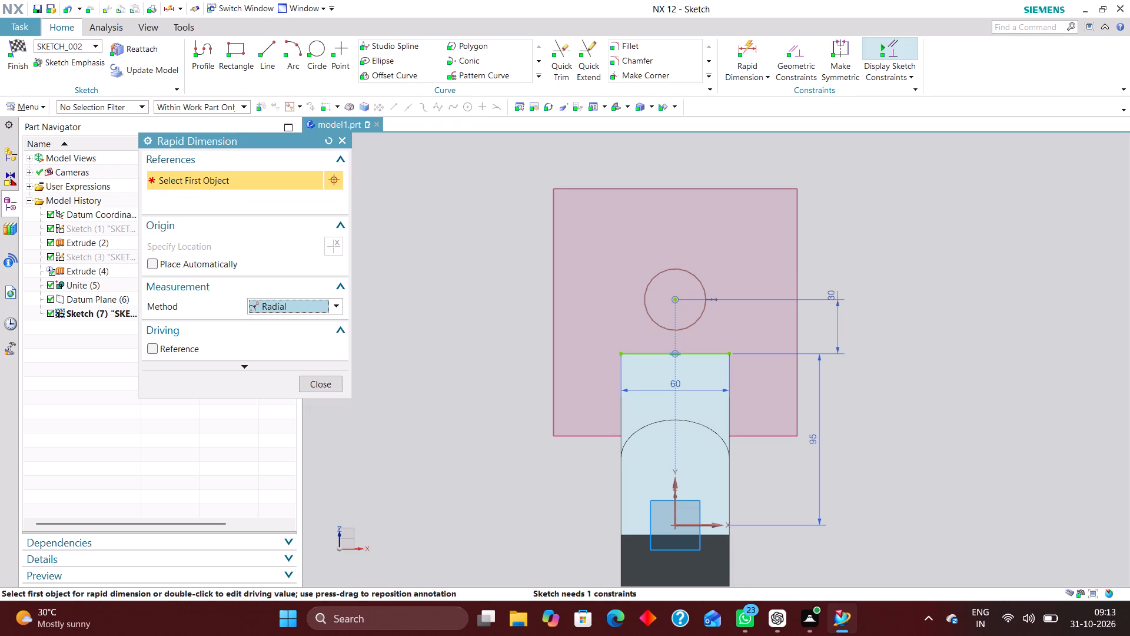
pyautogui.click(693, 275)
pyautogui.click(711, 245)
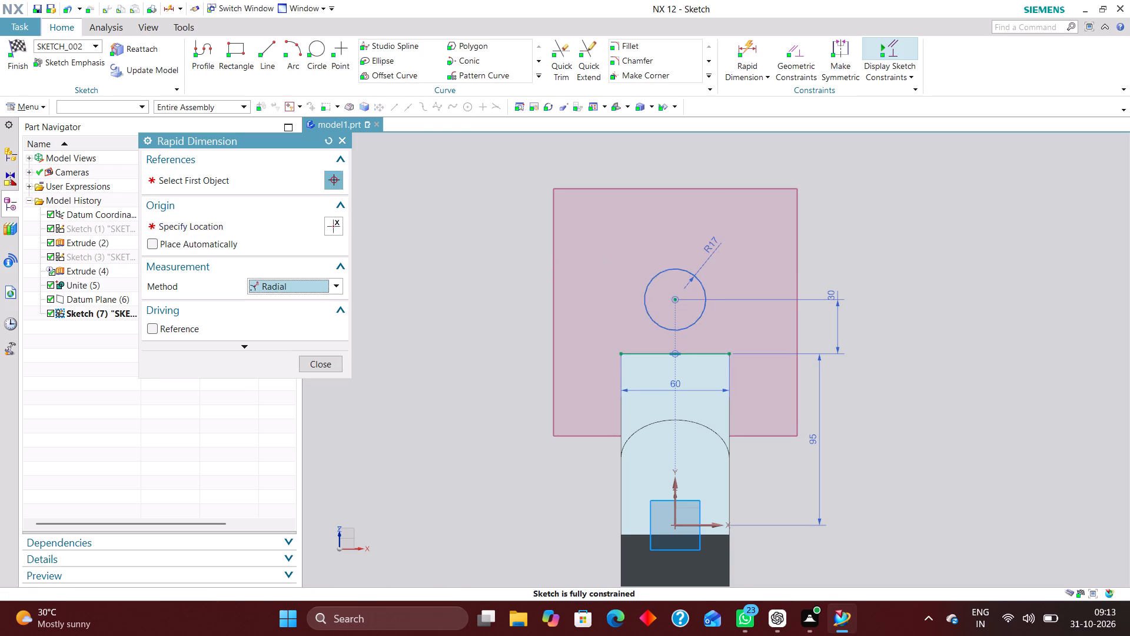
pyautogui.write('15')
pyautogui.press('Return')
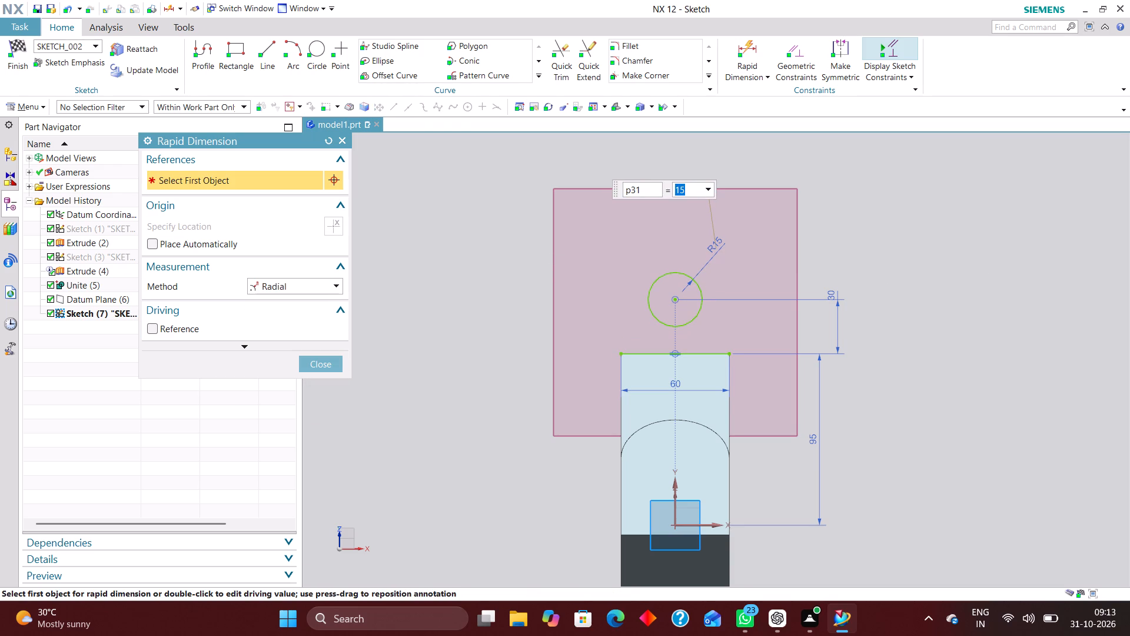
pyautogui.click(323, 363)
# Sketch two inward-leaning lines from the horizontal line's endpoints up to either side of the circle.
pyautogui.click(263, 46)
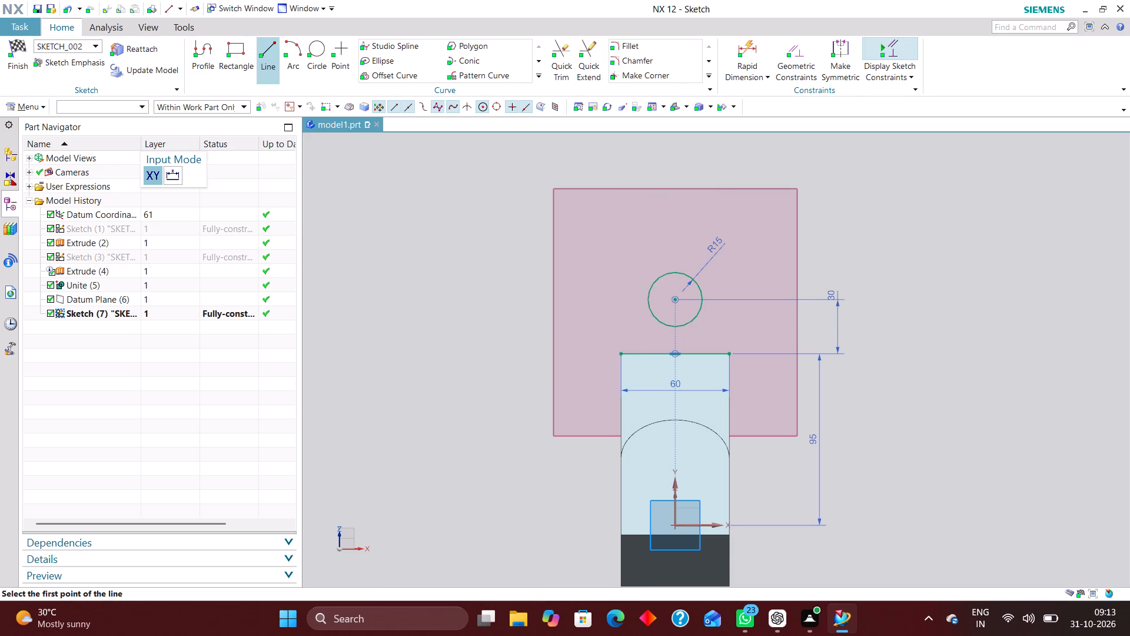
pyautogui.scroll(3, 636, 322)
pyautogui.click(606, 382)
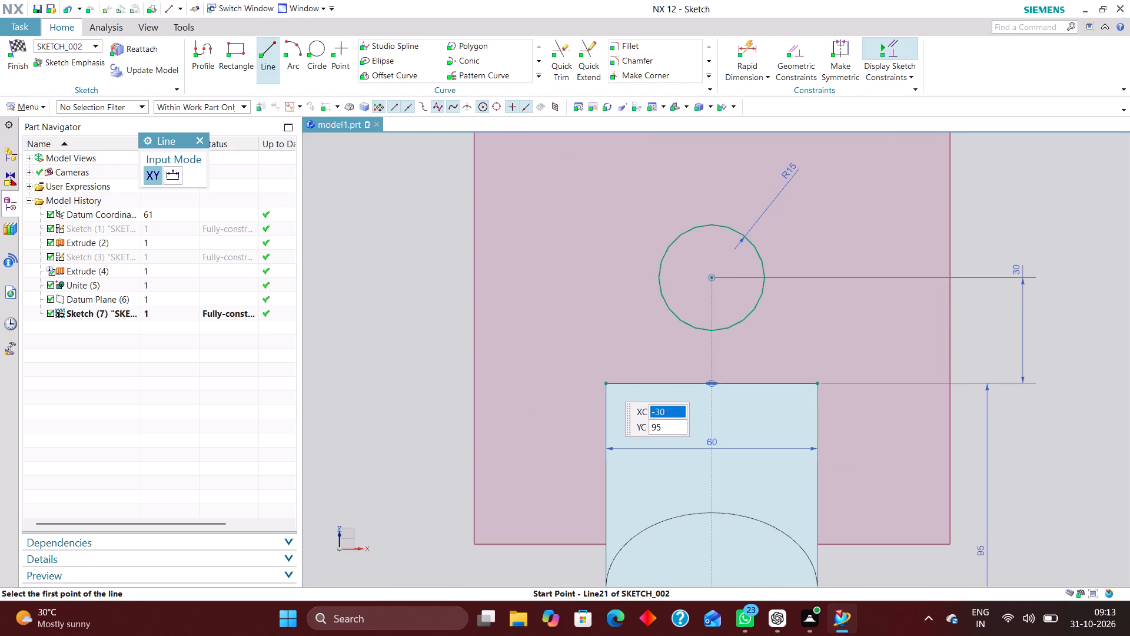
pyautogui.click(651, 239)
pyautogui.click(820, 383)
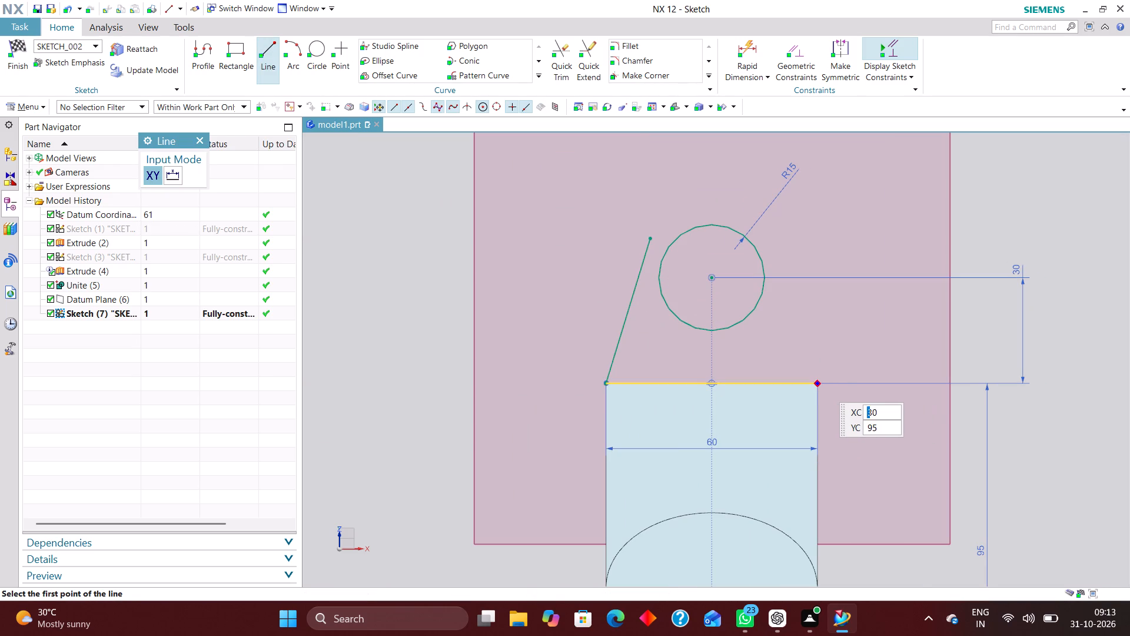
pyautogui.click(772, 243)
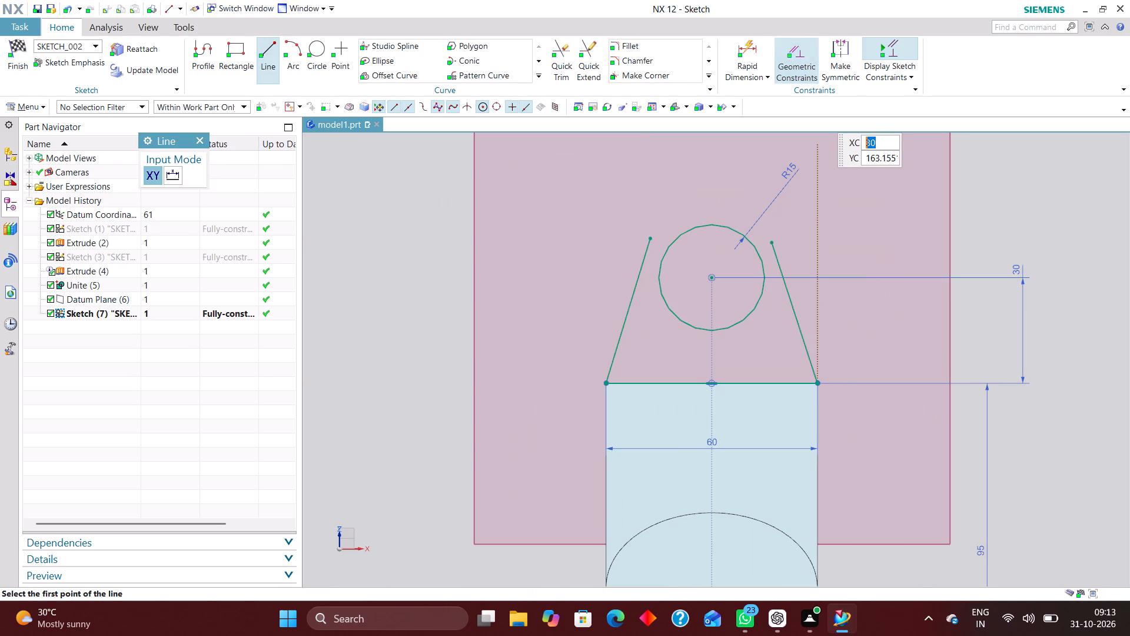
# Constrain both inclined lines tangent to the circle.
pyautogui.click(794, 56)
pyautogui.click(200, 180)
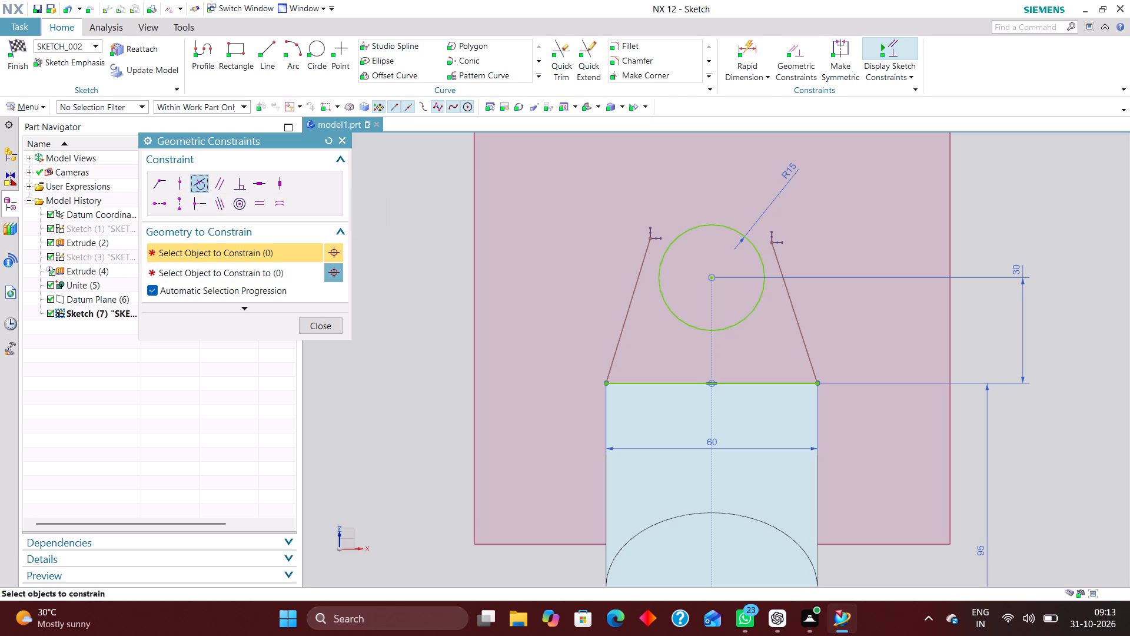
pyautogui.click(665, 303)
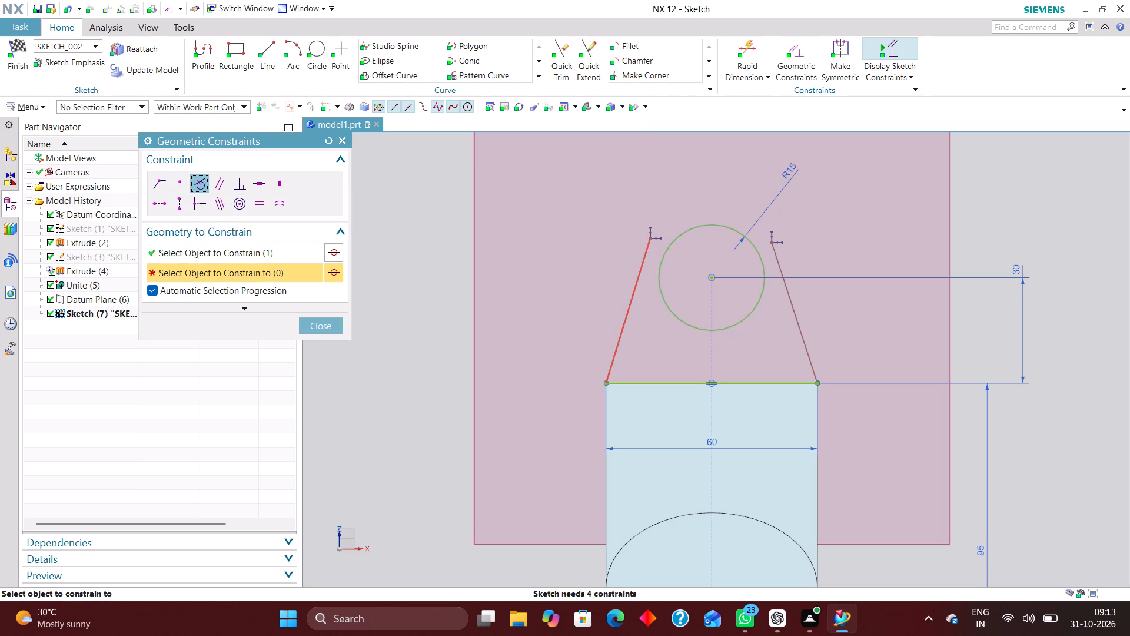
pyautogui.click(636, 294)
pyautogui.click(759, 257)
pyautogui.click(775, 260)
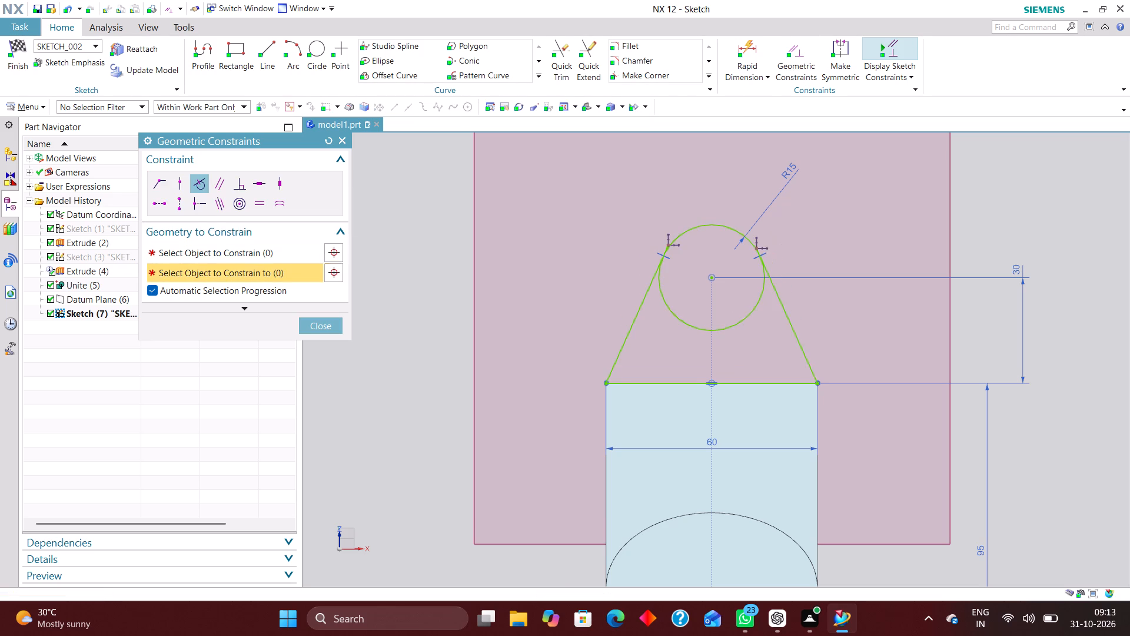
pyautogui.click(340, 138)
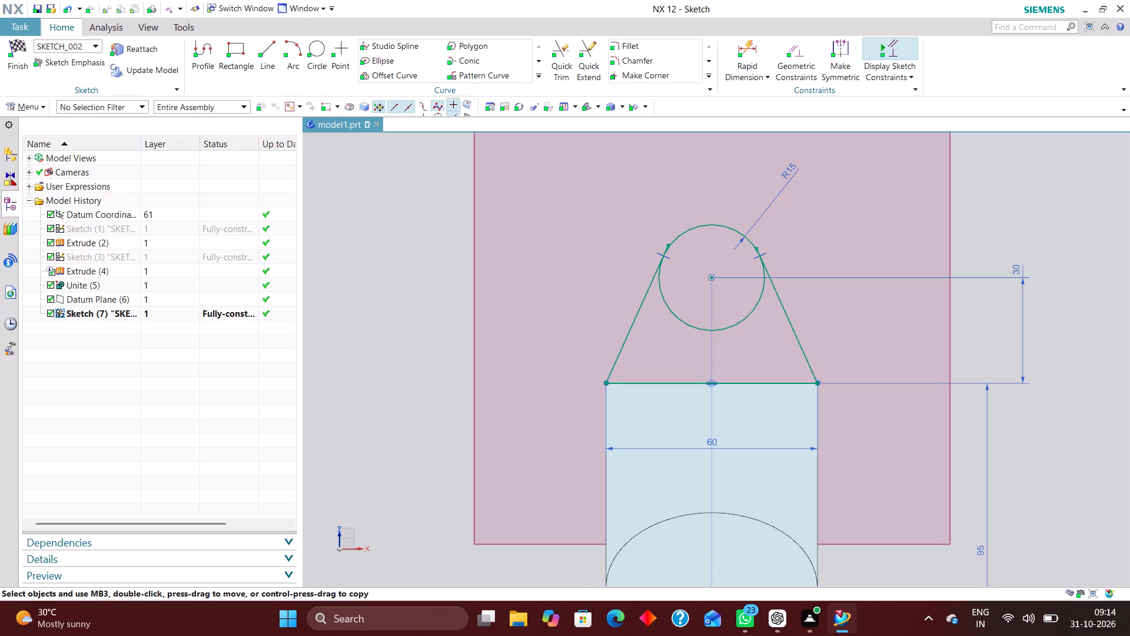
# Constrain the upper endpoints of both inclined lines onto the circle with Point on Curve constraints.
pyautogui.click(796, 55)
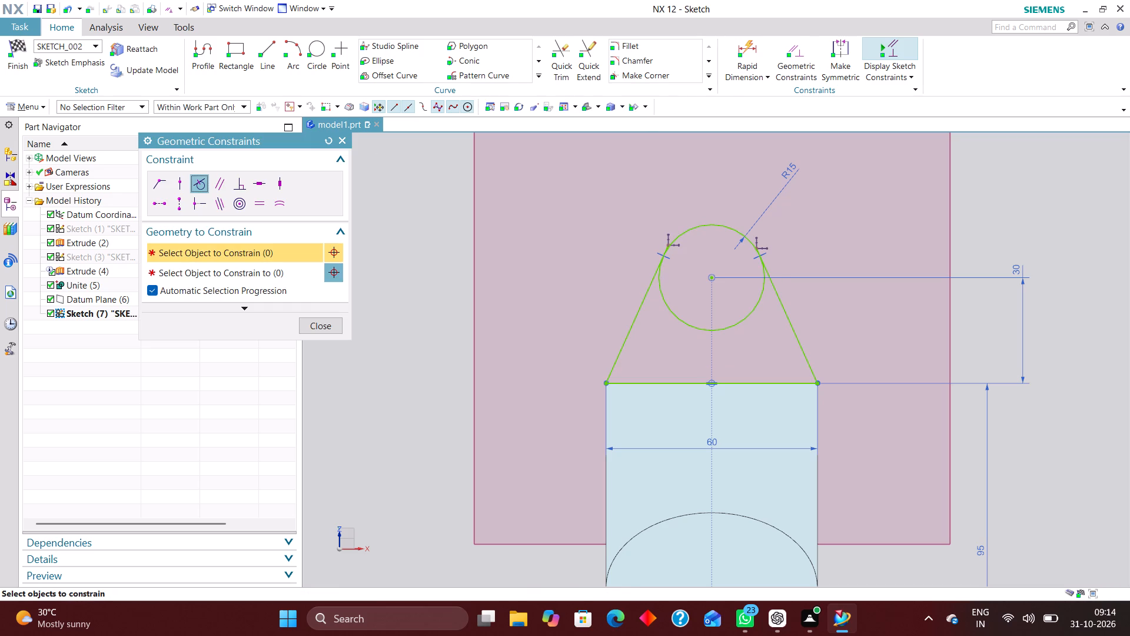
pyautogui.click(185, 179)
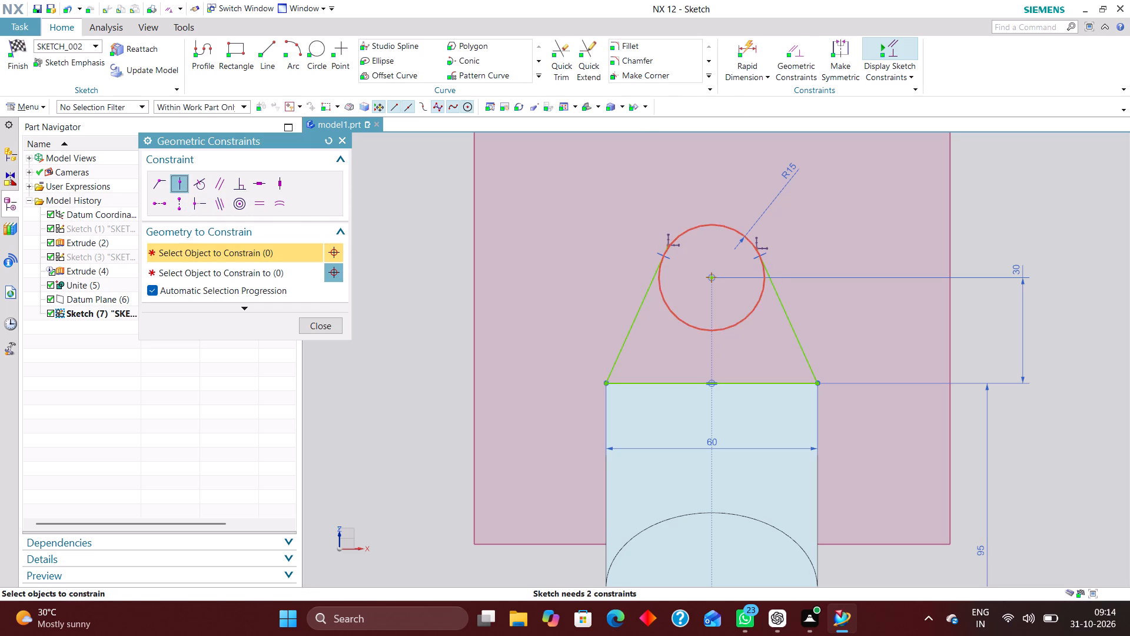
pyautogui.click(666, 242)
pyautogui.click(684, 234)
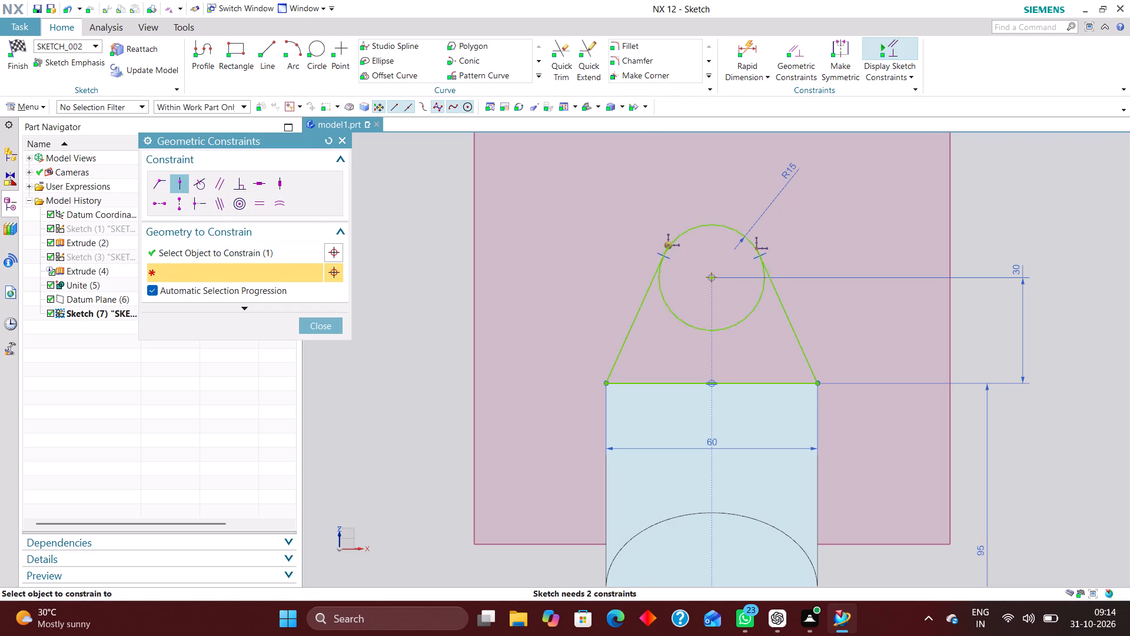
pyautogui.click(757, 247)
pyautogui.click(739, 234)
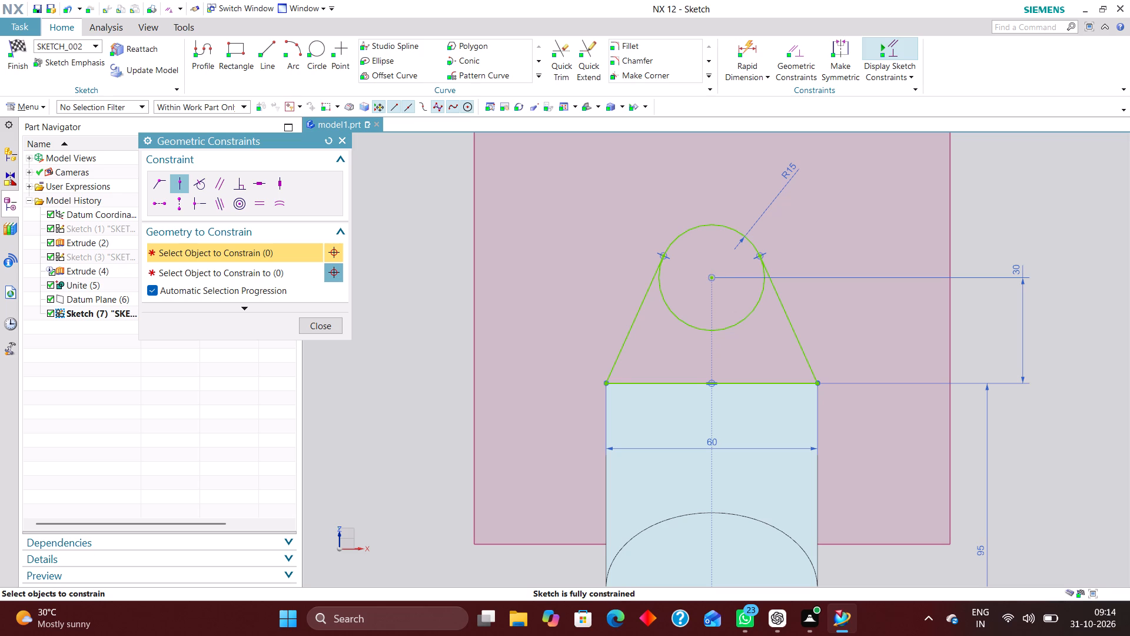
pyautogui.click(327, 326)
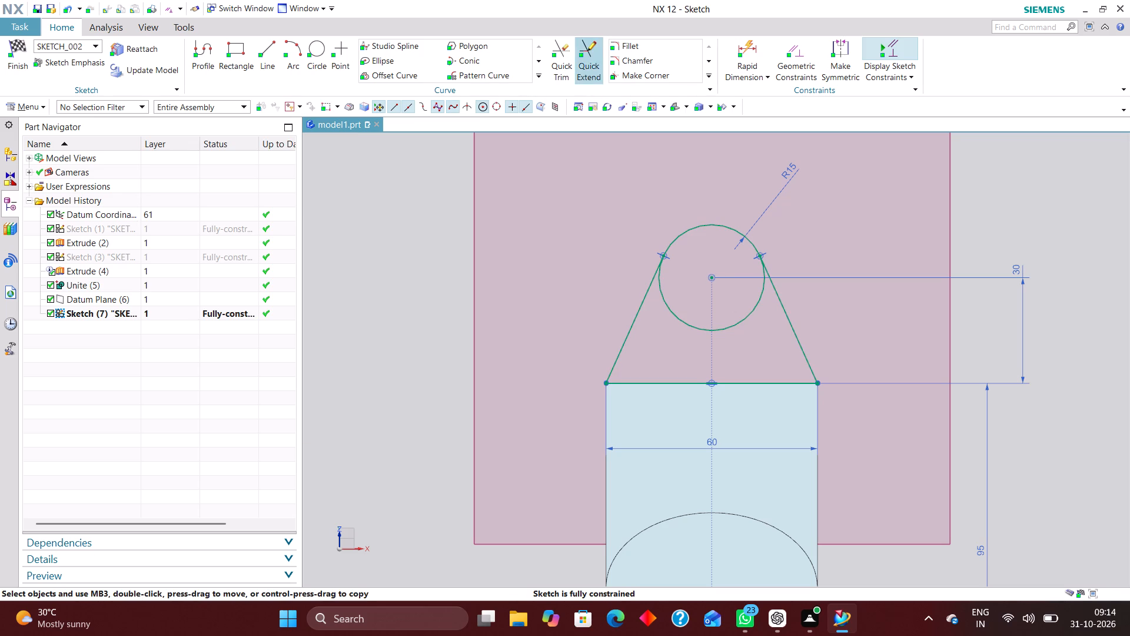
# Trim away the circle's lower arc between the two tangent lines and finish the sketch.
pyautogui.click(562, 57)
pyautogui.click(683, 324)
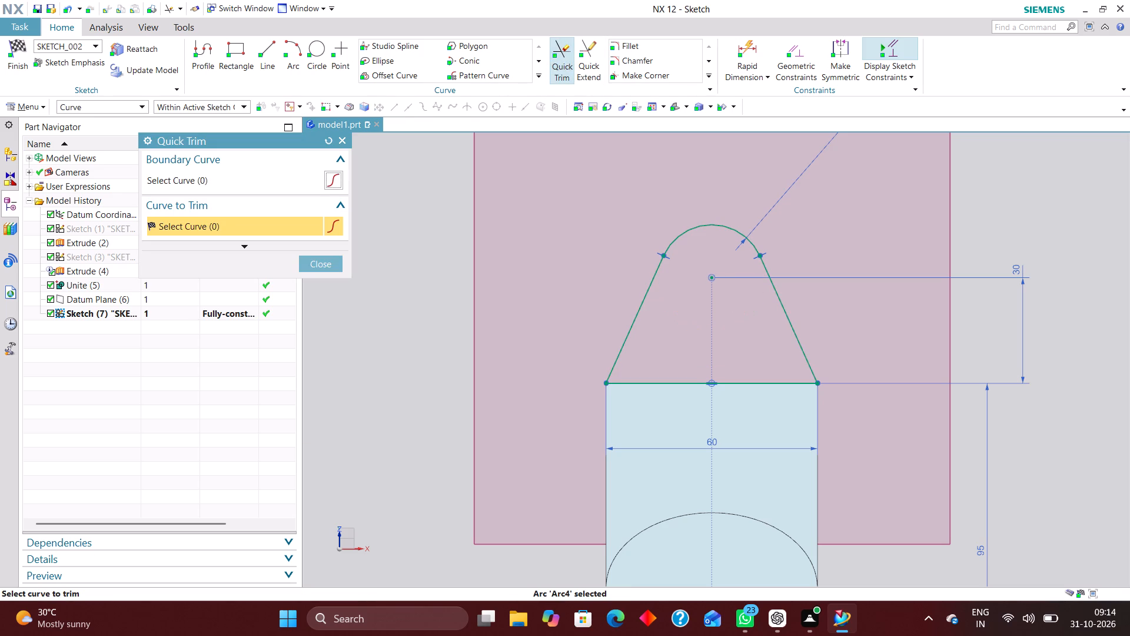
pyautogui.click(335, 265)
pyautogui.click(17, 46)
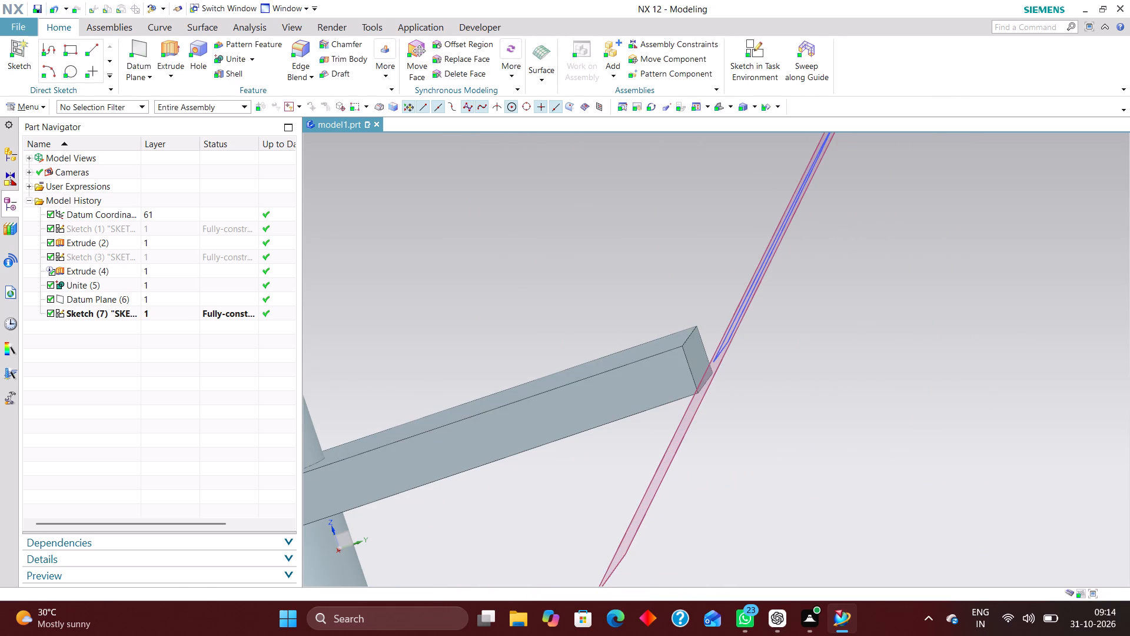
# Extrude the round-topped profile from 0 to 9 mm towards the plate, with the Boolean left at Inferred.
pyautogui.click(165, 50)
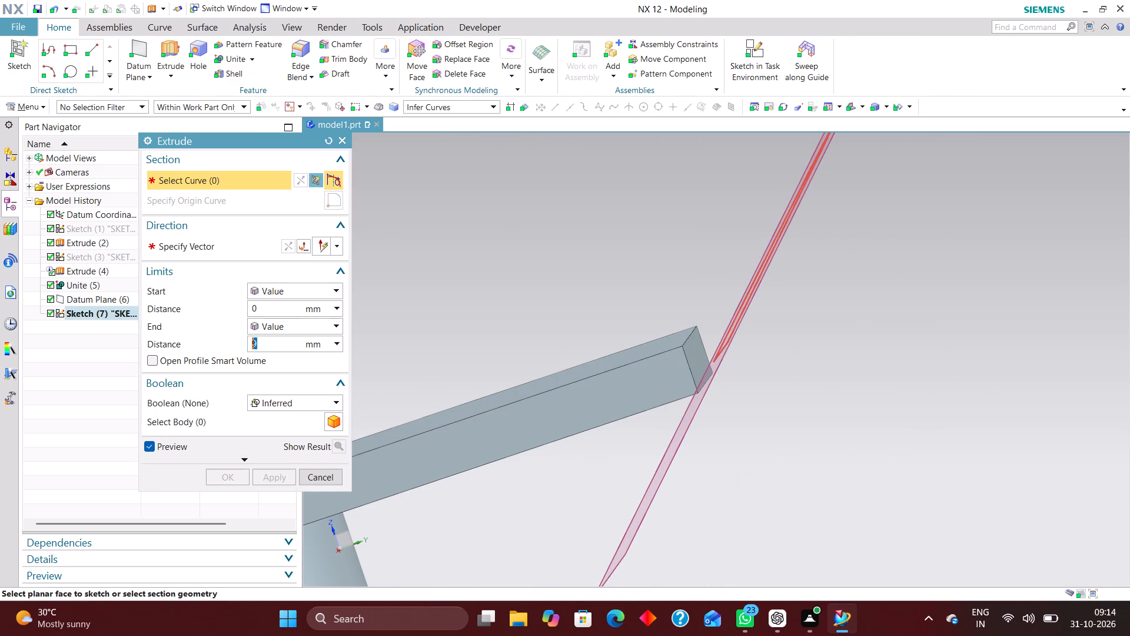
pyautogui.click(720, 347)
pyautogui.moveTo(793, 411); pyautogui.dragTo(816, 410, button='middle')
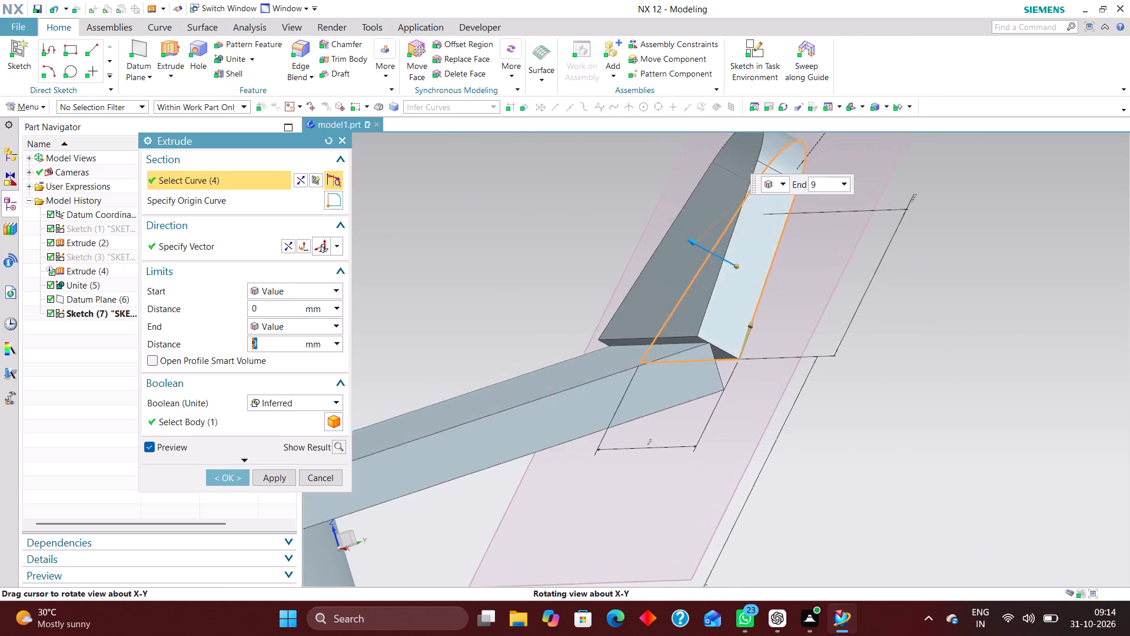
pyautogui.moveTo(816, 410); pyautogui.dragTo(802, 422, button='middle')
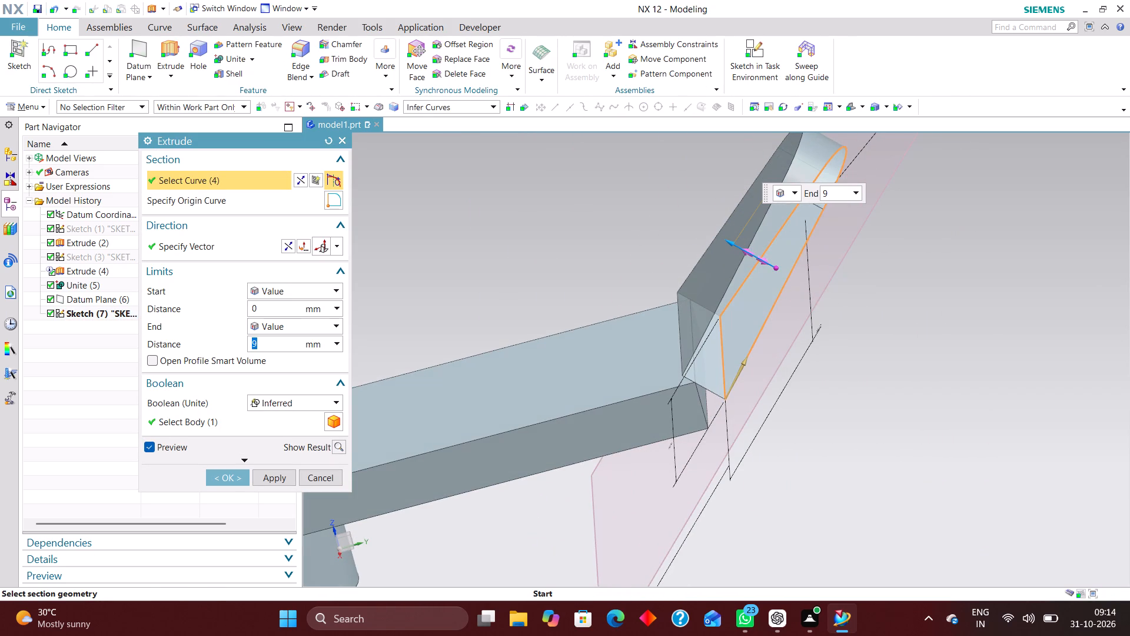
pyautogui.moveTo(779, 266); pyautogui.dragTo(794, 300)
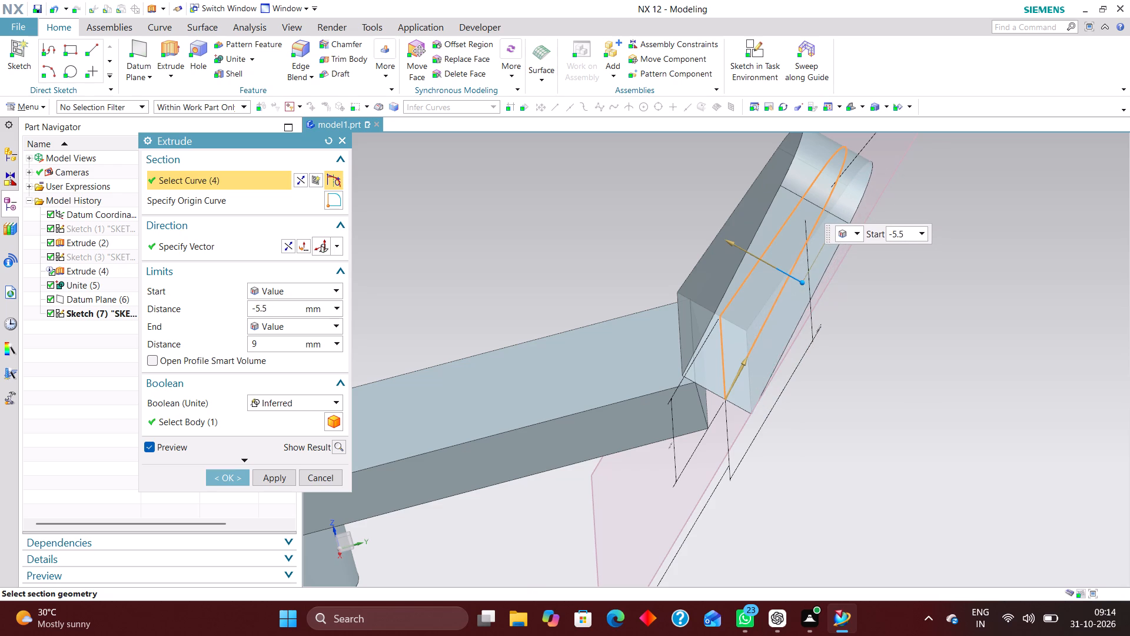
pyautogui.moveTo(794, 300); pyautogui.dragTo(772, 280)
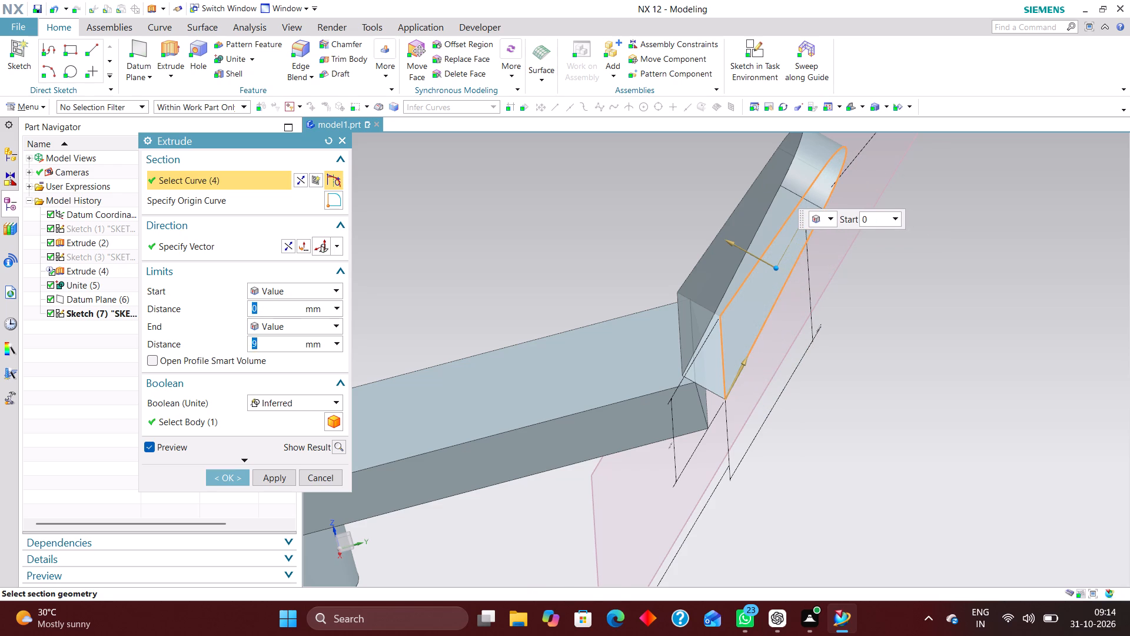
pyautogui.click(239, 477)
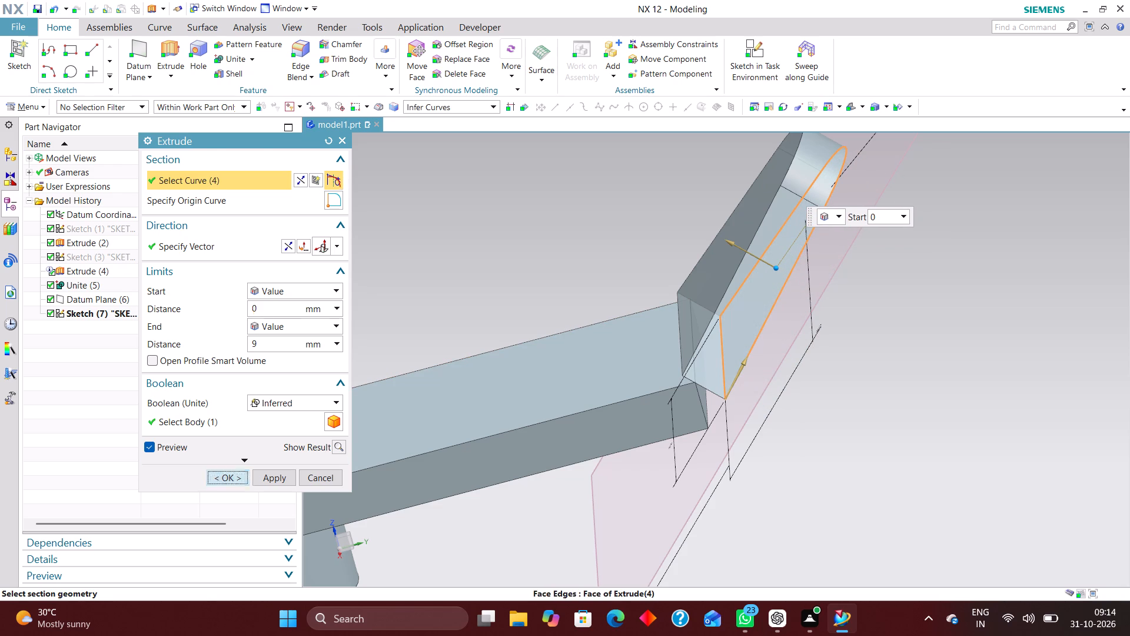
# Reopen the round-topped profile sketch and delete the vertical dimension locating its base line from the sketch's horizontal axis.
pyautogui.moveTo(771, 429); pyautogui.dragTo(776, 408, button='middle')
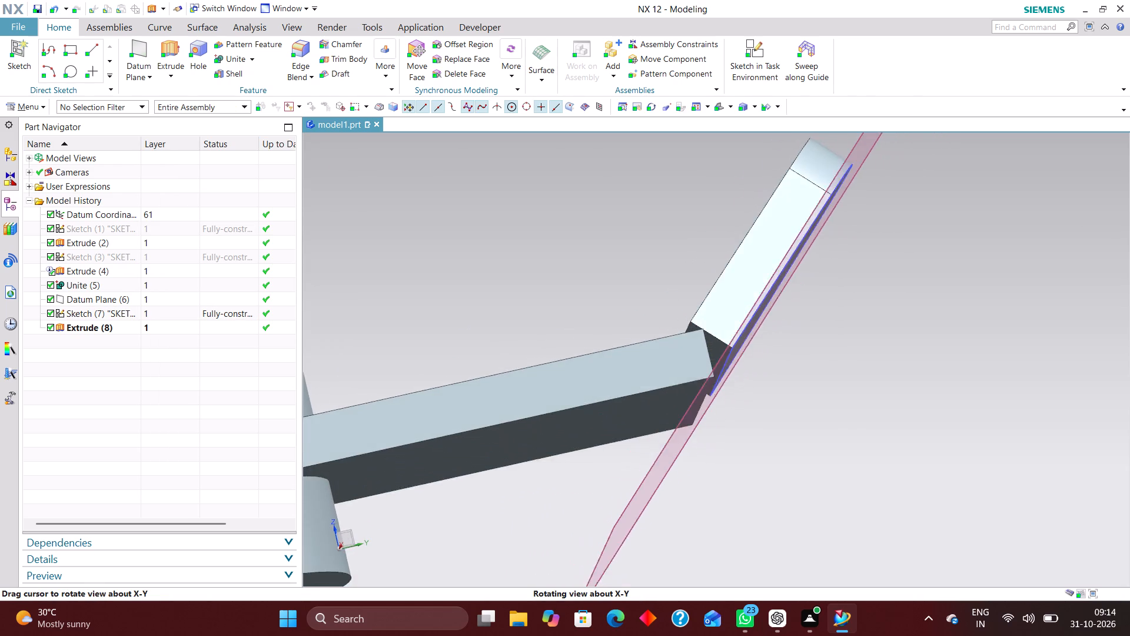
pyautogui.moveTo(776, 408); pyautogui.dragTo(785, 429, button='middle')
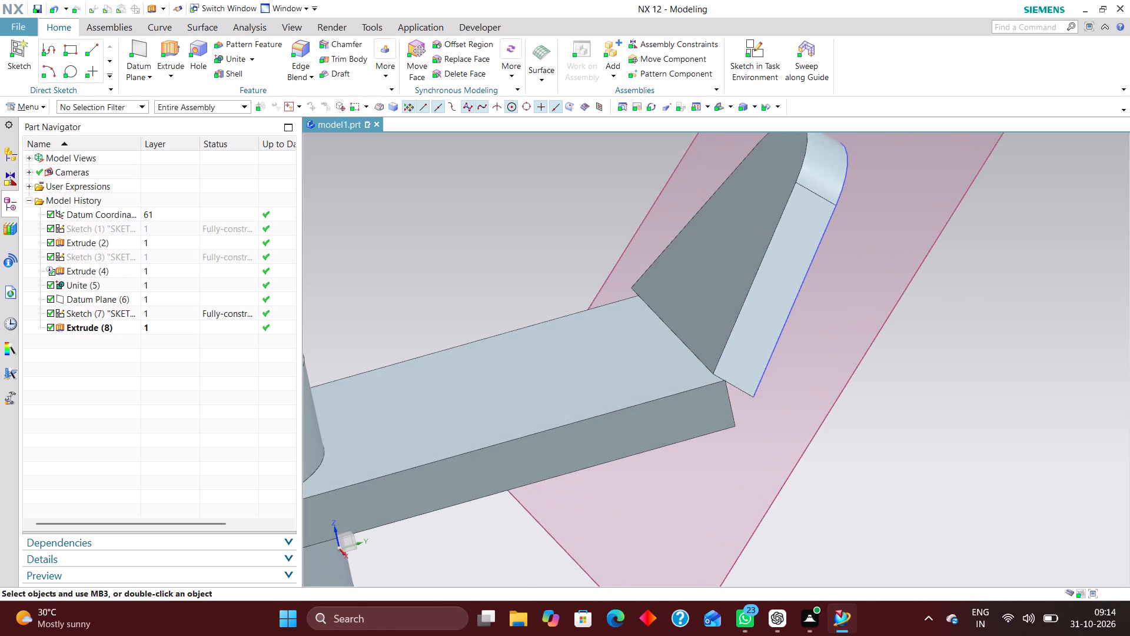
pyautogui.click(173, 319)
pyautogui.rightClick(174, 317)
pyautogui.click(230, 73)
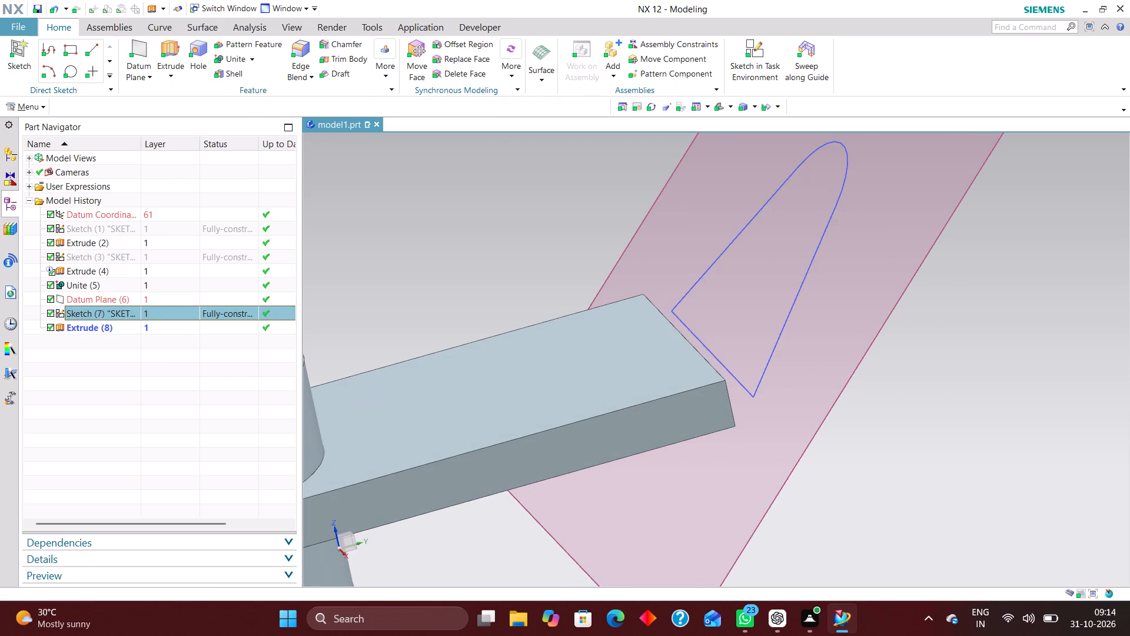
pyautogui.scroll(4, 644, 340)
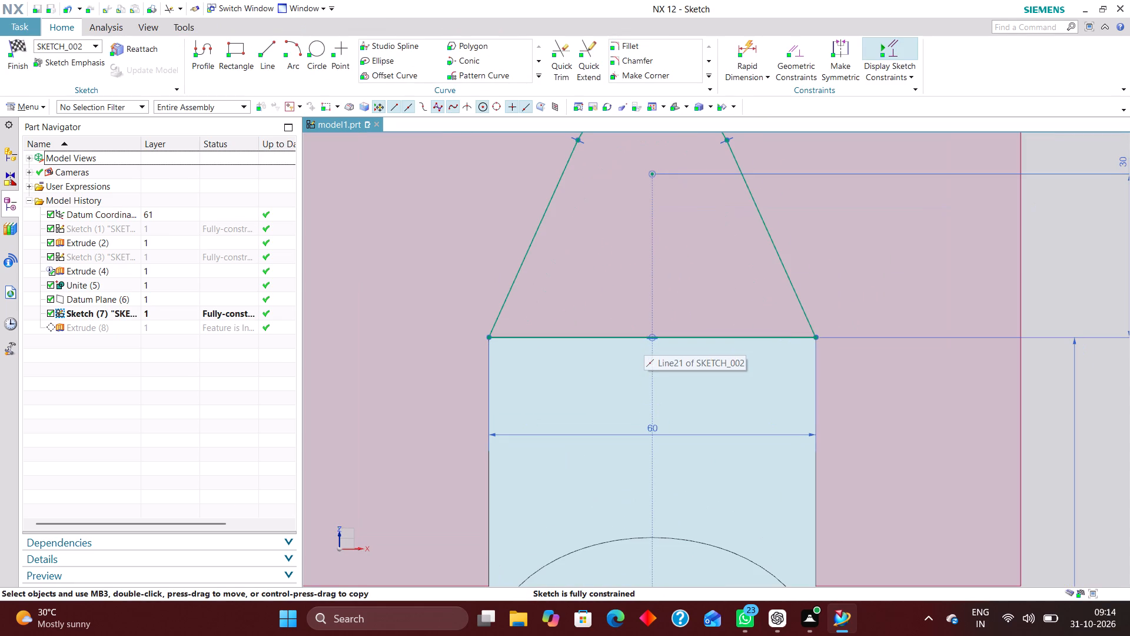
pyautogui.scroll(-3, 557, 302)
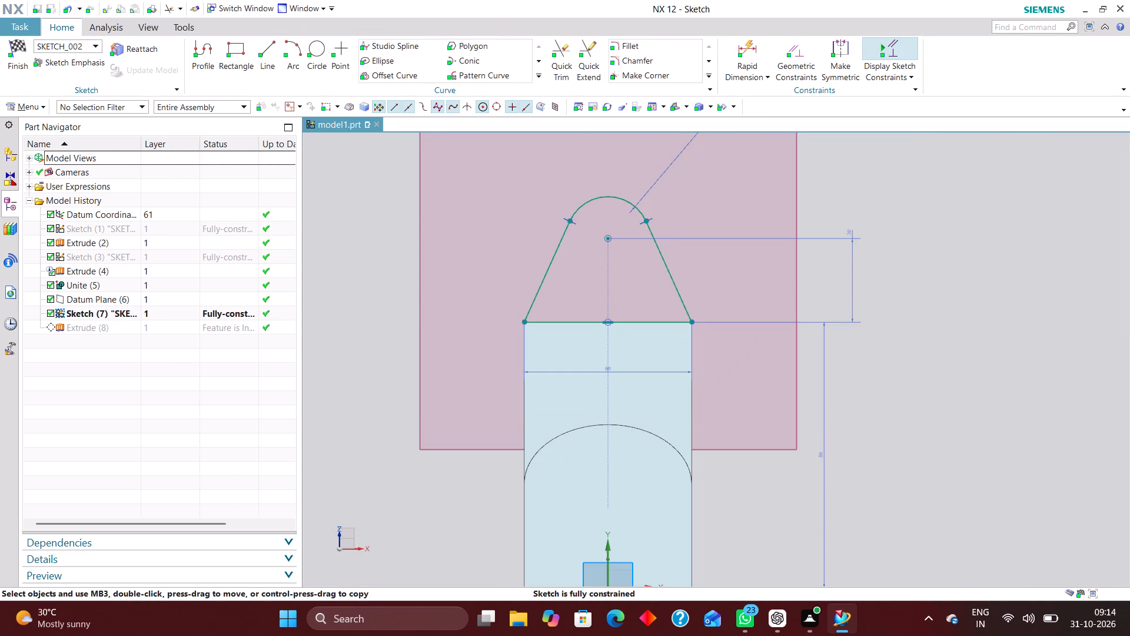
pyautogui.moveTo(829, 462); pyautogui.dragTo(752, 461, button='right')
# Sketch a horizontal line about 66 mm long just below the base line, with a short vertical line rising from each end.
pyautogui.scroll(3, 521, 321)
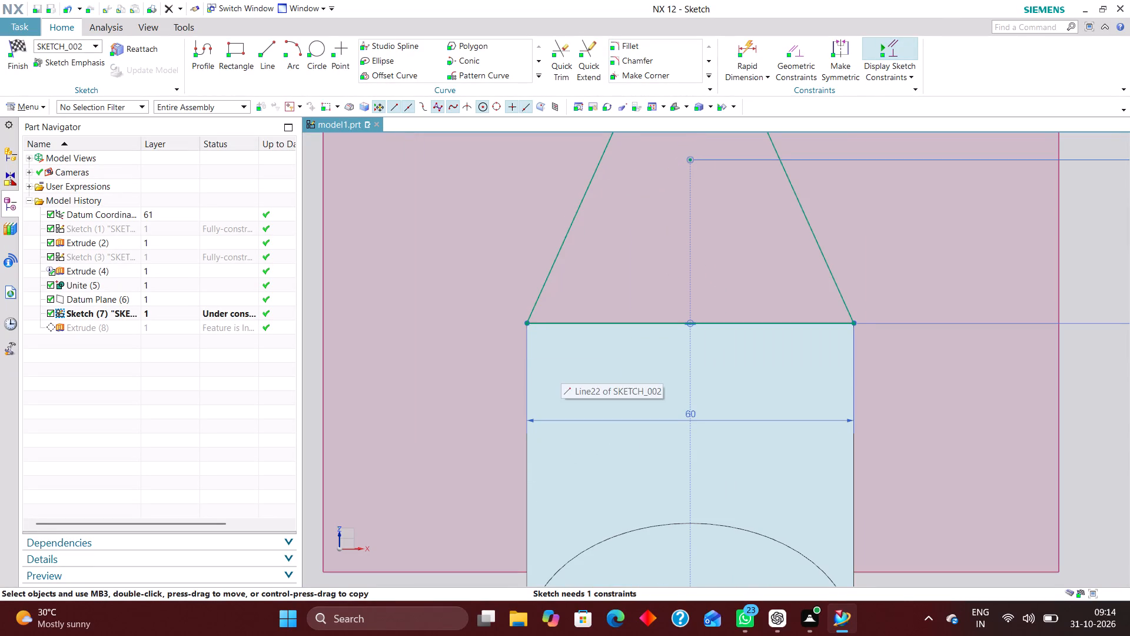
pyautogui.click(265, 54)
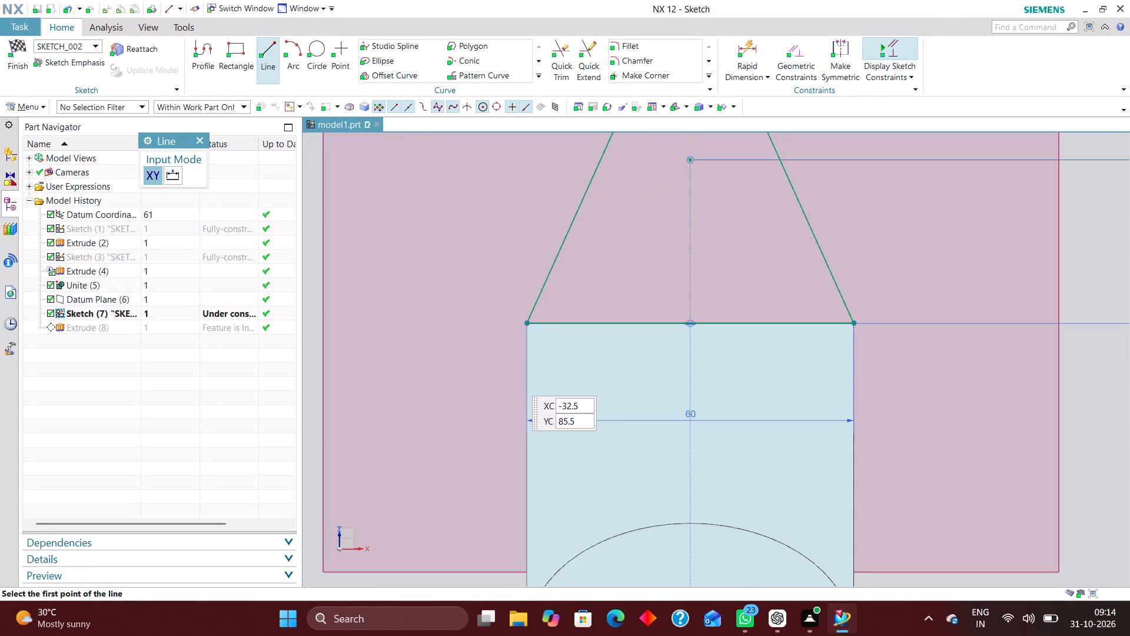
pyautogui.click(507, 365)
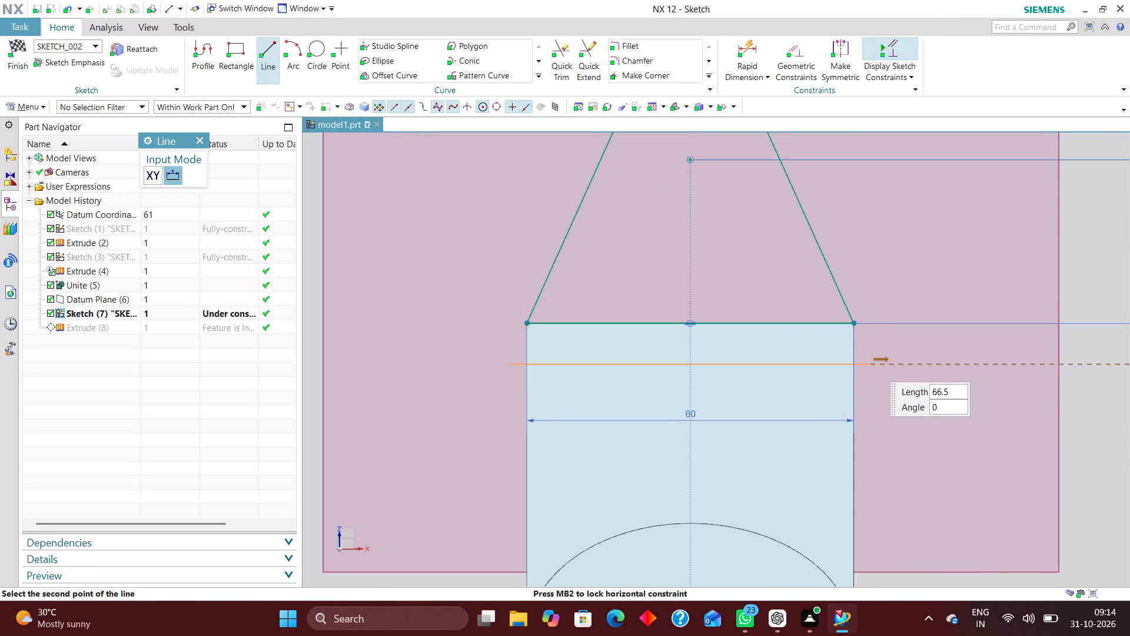
pyautogui.click(869, 360)
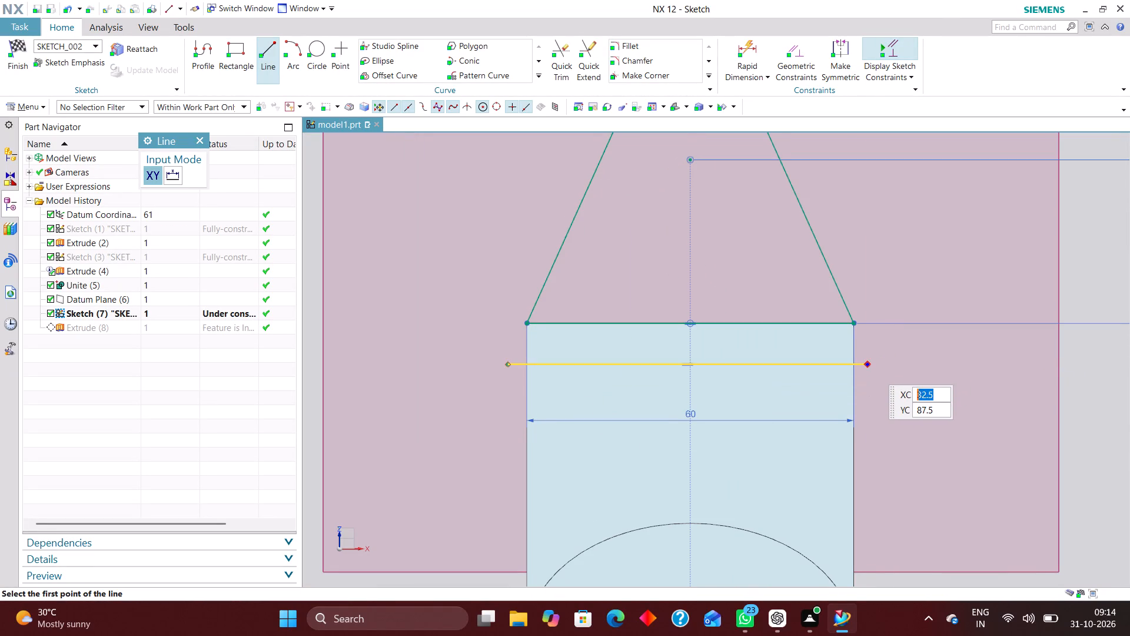
pyautogui.click(869, 365)
pyautogui.click(867, 319)
pyautogui.click(506, 364)
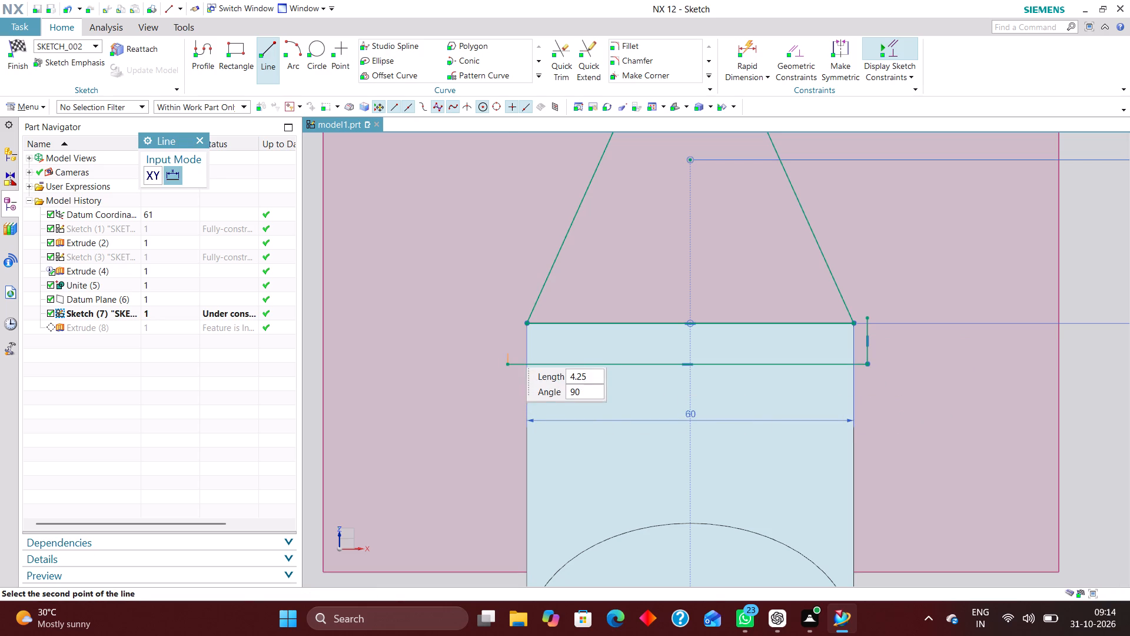
pyautogui.click(506, 316)
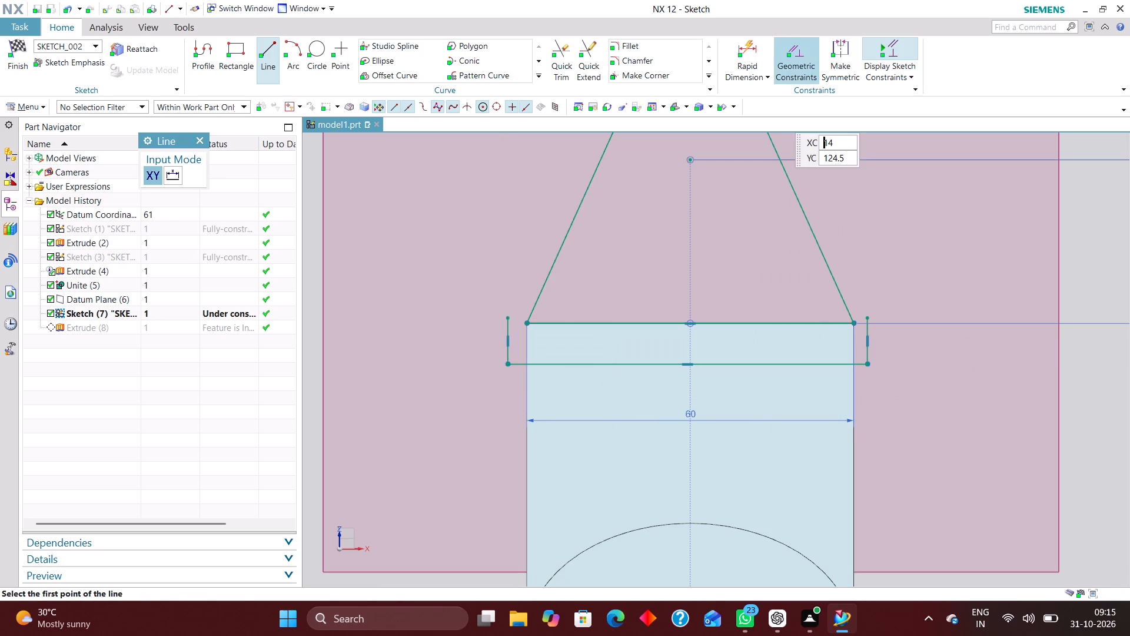
# Constrain the new lower horizontal line's midpoint to the sketch's vertical axis.
pyautogui.click(792, 50)
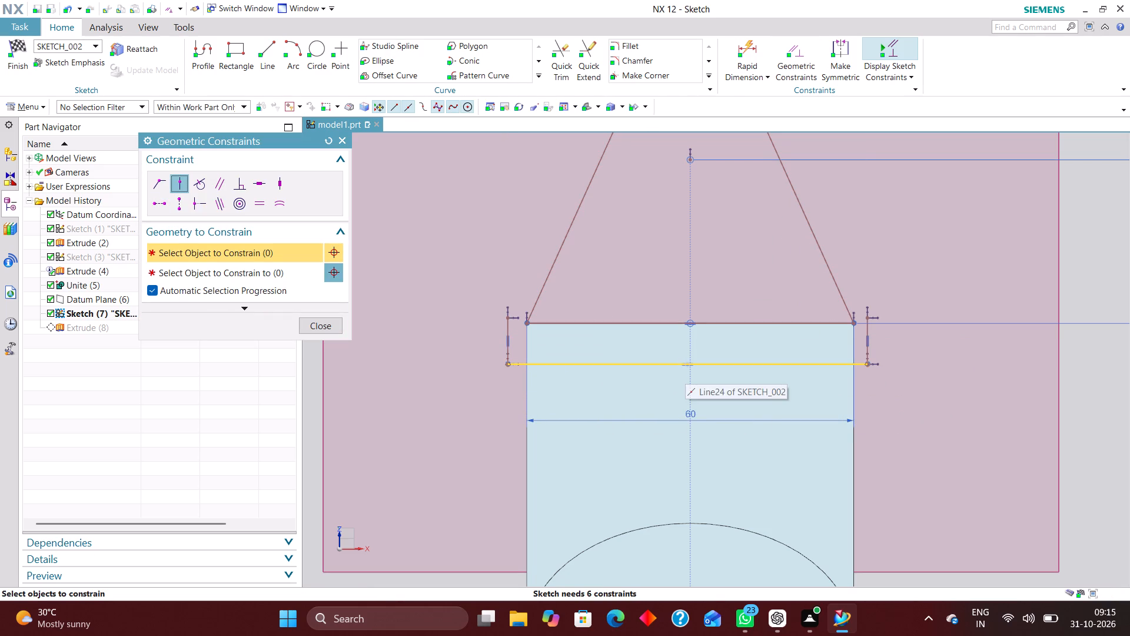
pyautogui.click(689, 365)
pyautogui.scroll(-3, 682, 306)
pyautogui.click(685, 543)
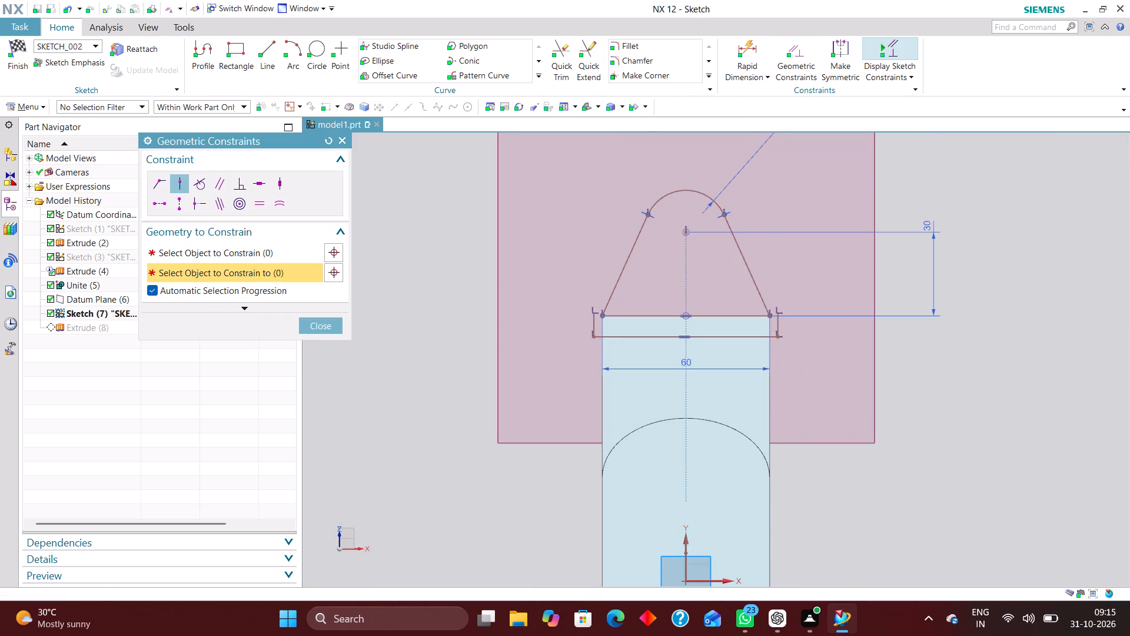
# Dimension the lower horizontal line's length to 60 mm using the Inferred method of Rapid Dimension.
pyautogui.click(747, 45)
pyautogui.click(729, 337)
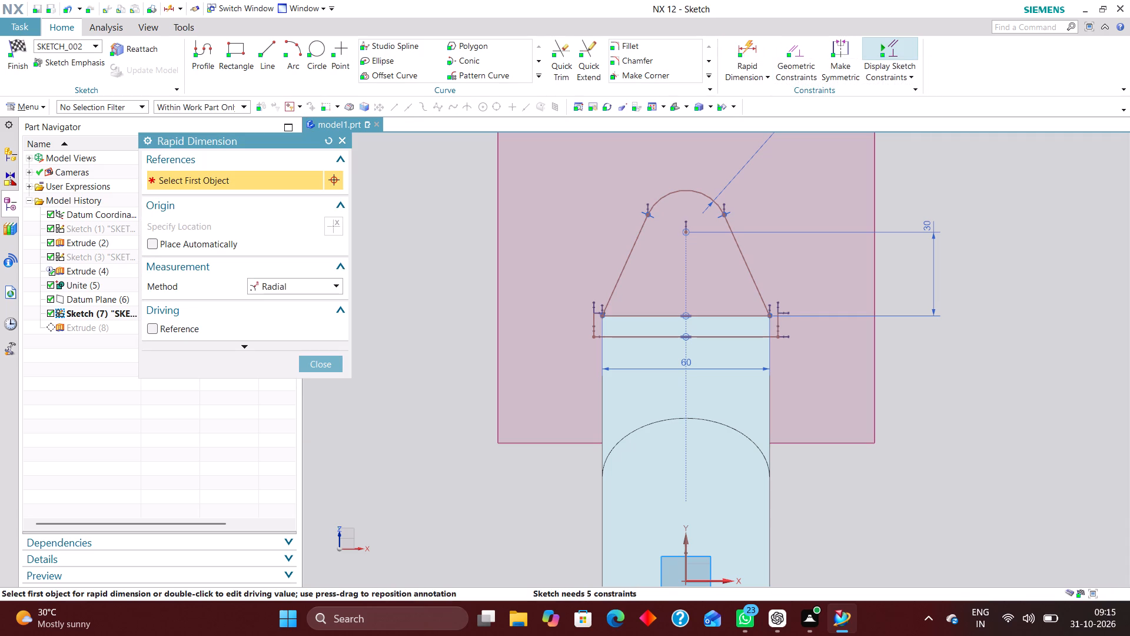
pyautogui.click(324, 286)
pyautogui.click(312, 302)
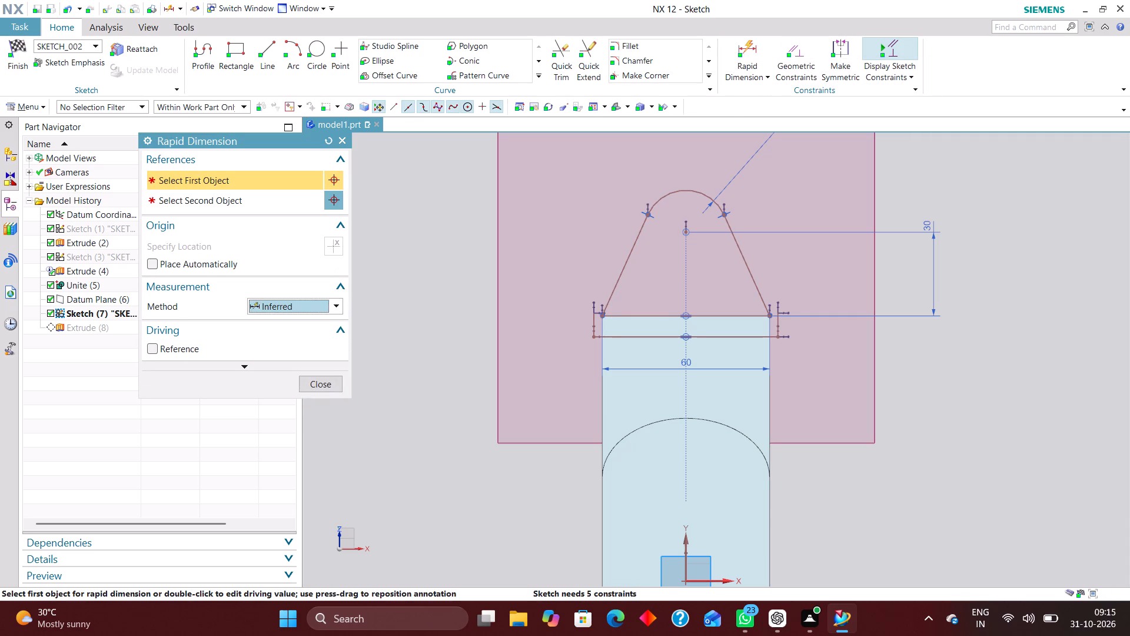
pyautogui.click(723, 335)
pyautogui.click(704, 386)
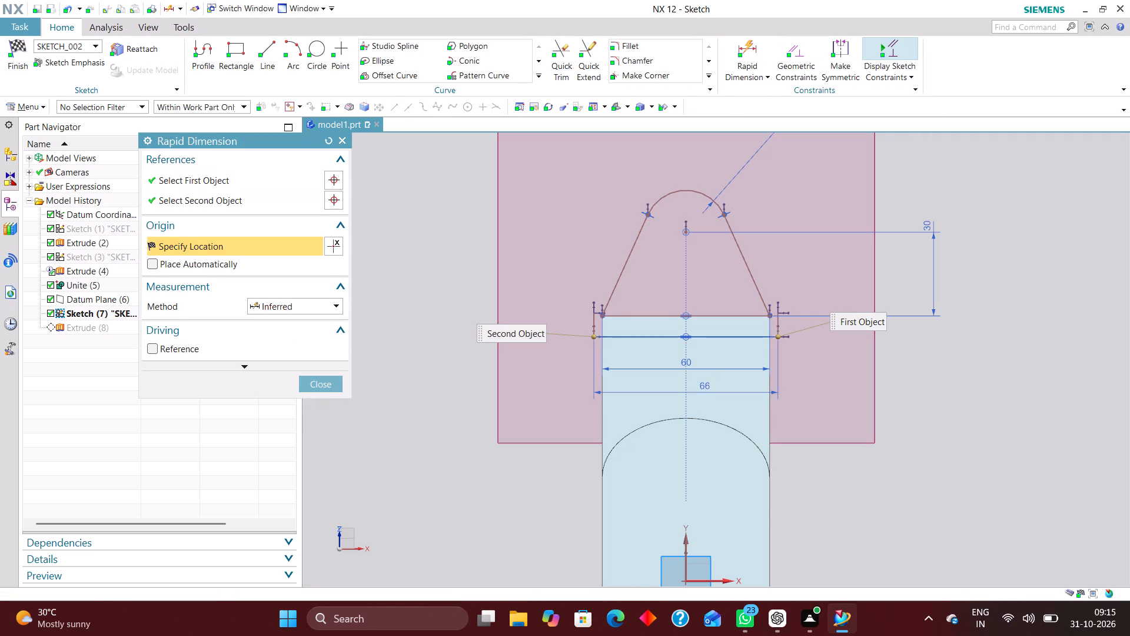
pyautogui.write('60')
pyautogui.press('Return')
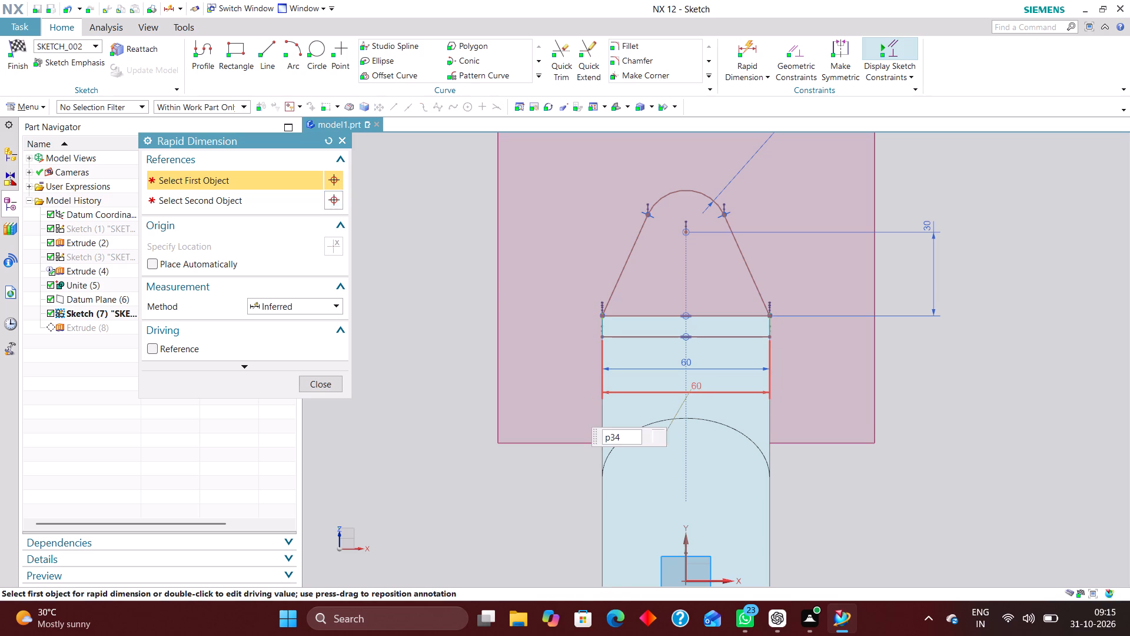
pyautogui.scroll(7, 650, 330)
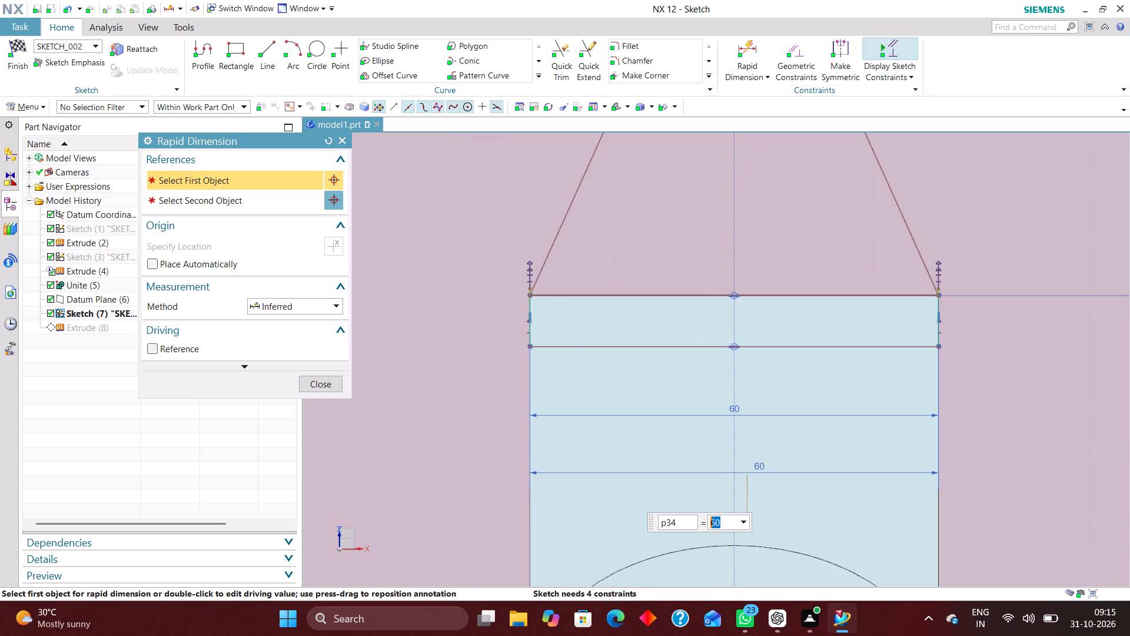
pyautogui.click(316, 383)
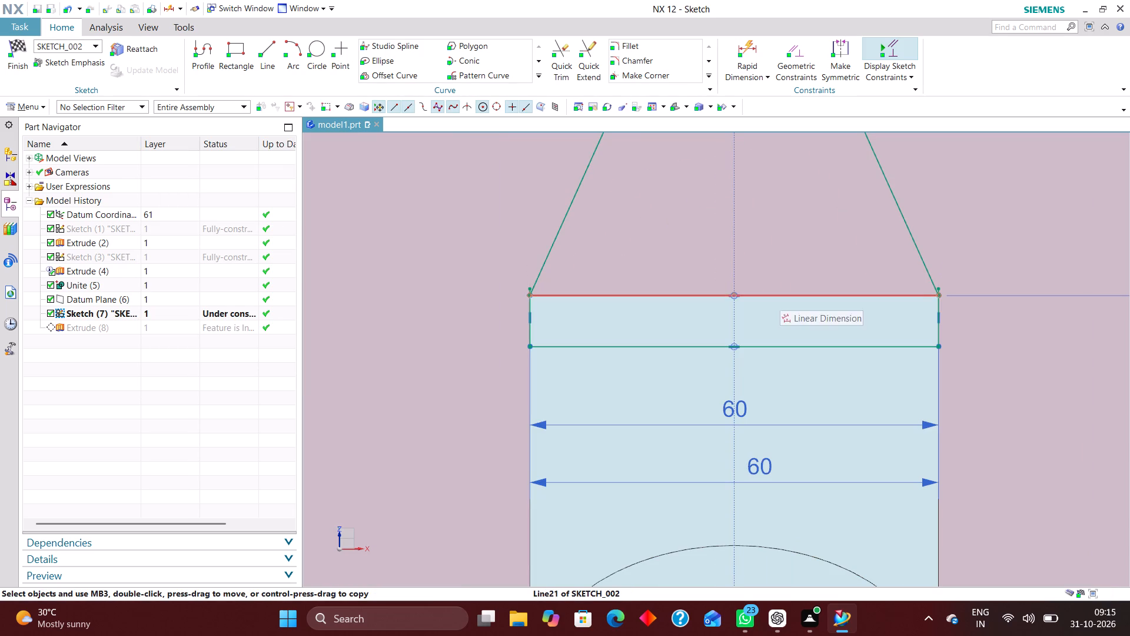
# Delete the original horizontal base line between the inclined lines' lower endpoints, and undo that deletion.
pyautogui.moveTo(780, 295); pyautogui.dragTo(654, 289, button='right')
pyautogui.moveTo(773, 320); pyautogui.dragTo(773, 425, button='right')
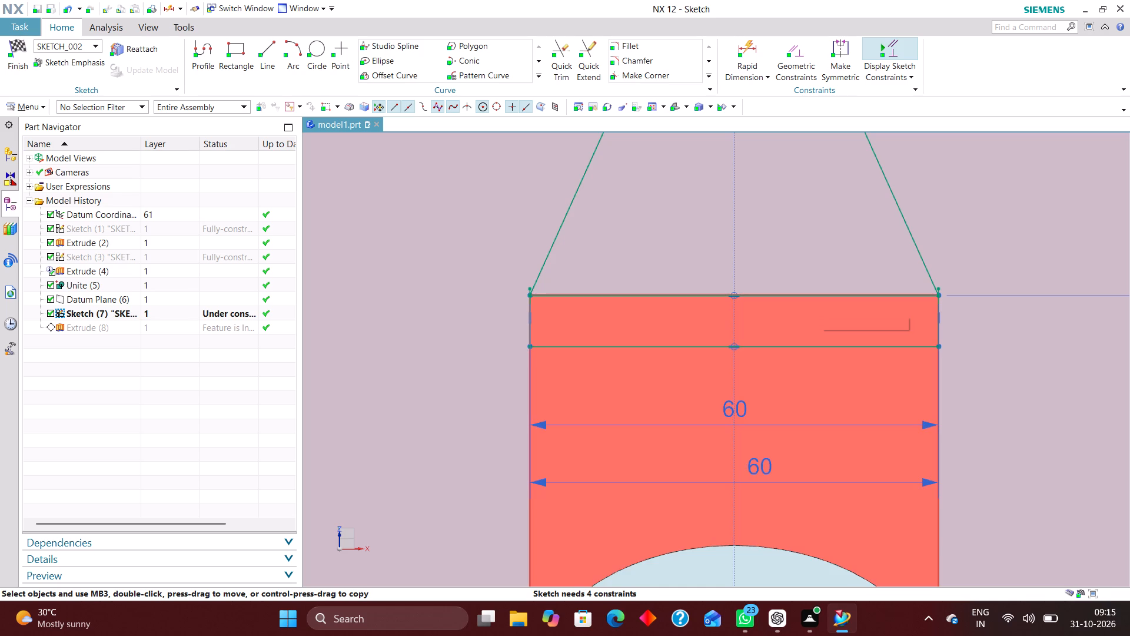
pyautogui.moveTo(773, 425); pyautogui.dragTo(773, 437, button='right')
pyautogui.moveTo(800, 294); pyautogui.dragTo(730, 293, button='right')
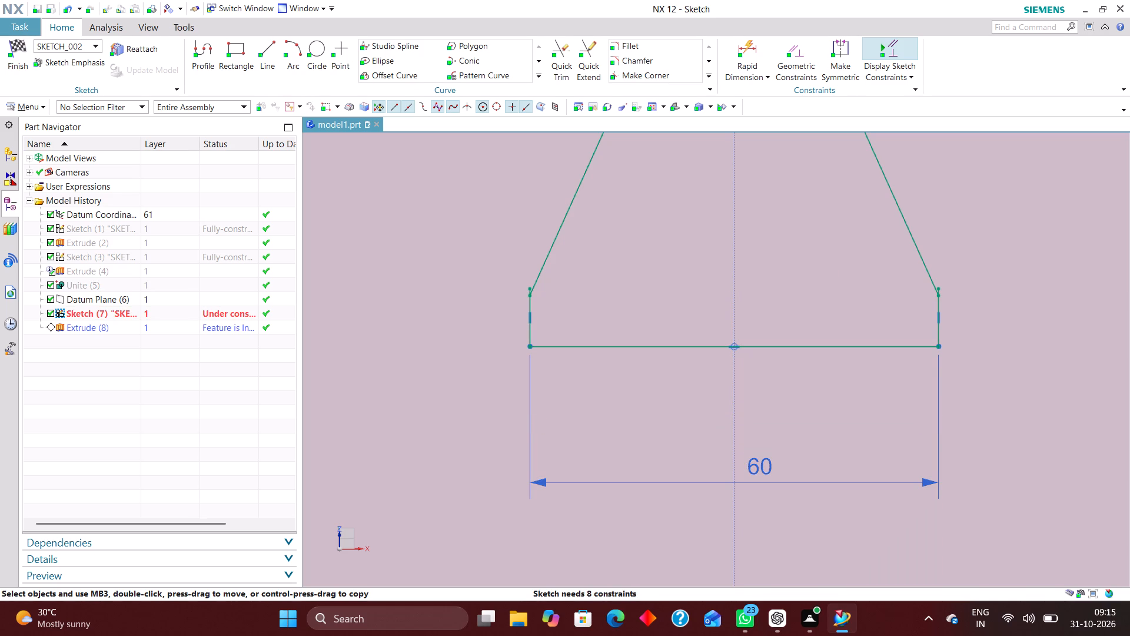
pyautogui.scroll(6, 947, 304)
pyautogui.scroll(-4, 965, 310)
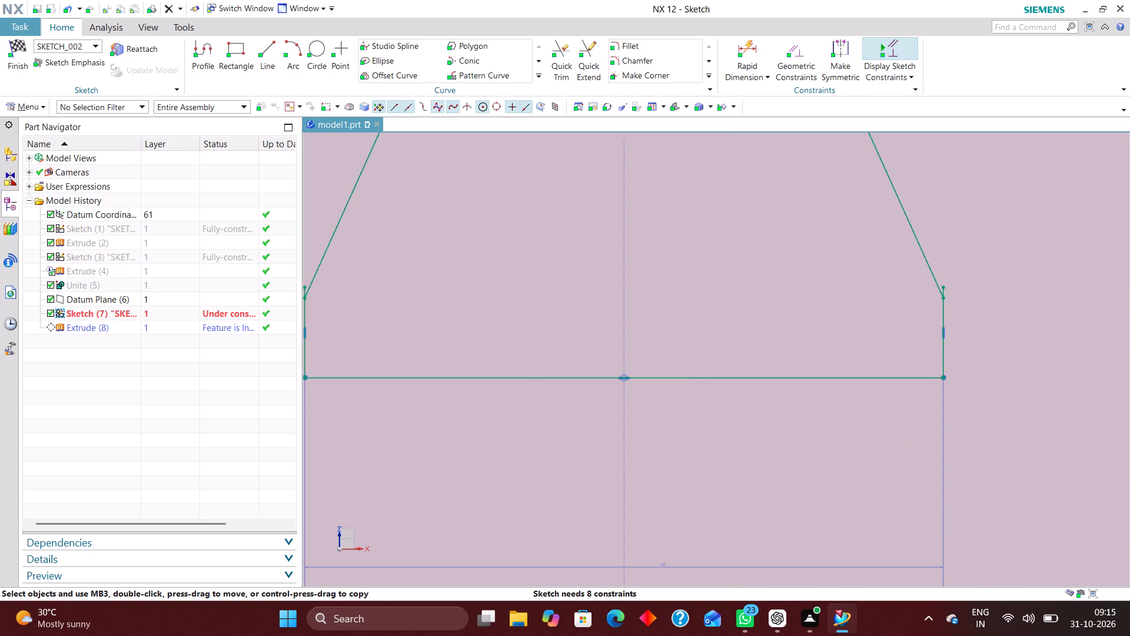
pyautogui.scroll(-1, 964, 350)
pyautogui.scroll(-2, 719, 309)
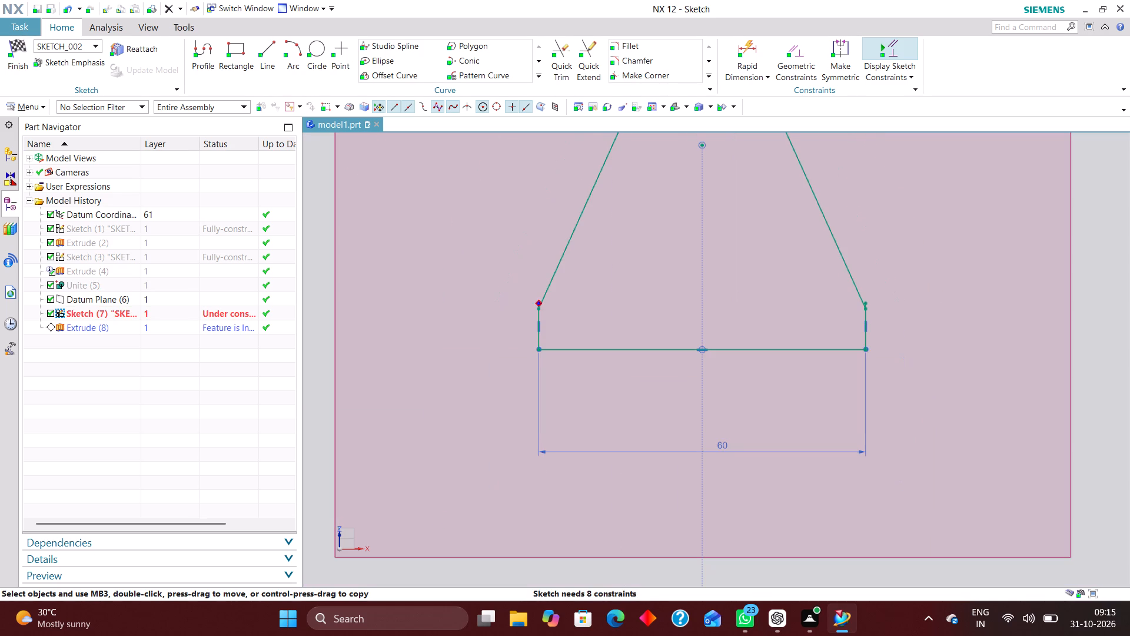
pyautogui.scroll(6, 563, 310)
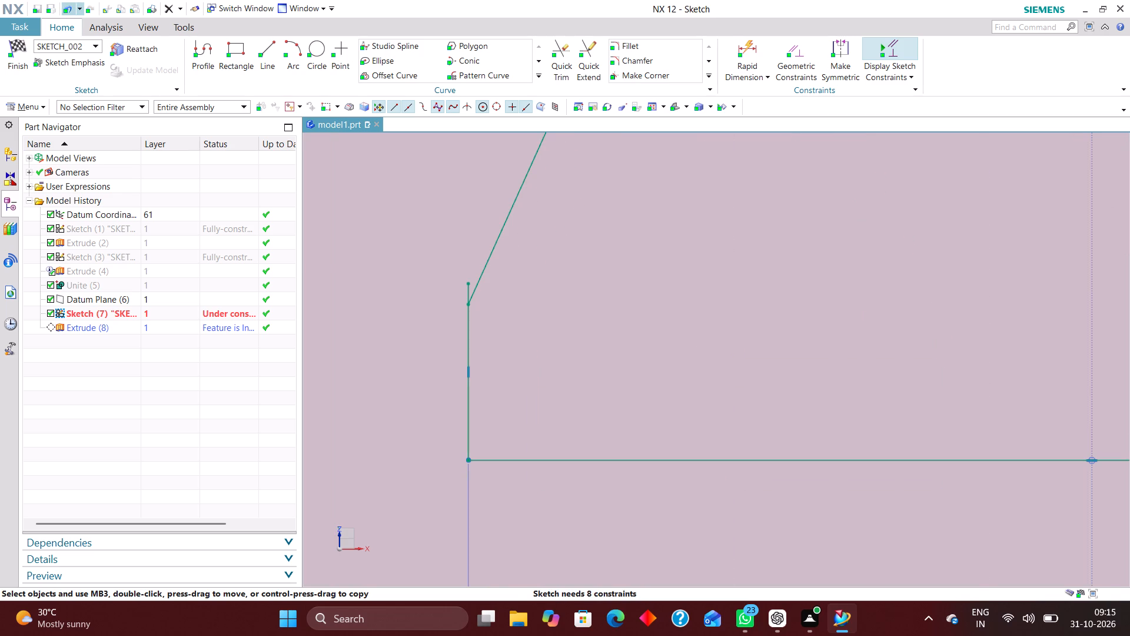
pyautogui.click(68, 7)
# Convert the original horizontal base line between the inclined lines' lower endpoints to a reference line.
pyautogui.moveTo(799, 304); pyautogui.dragTo(798, 304, button='right')
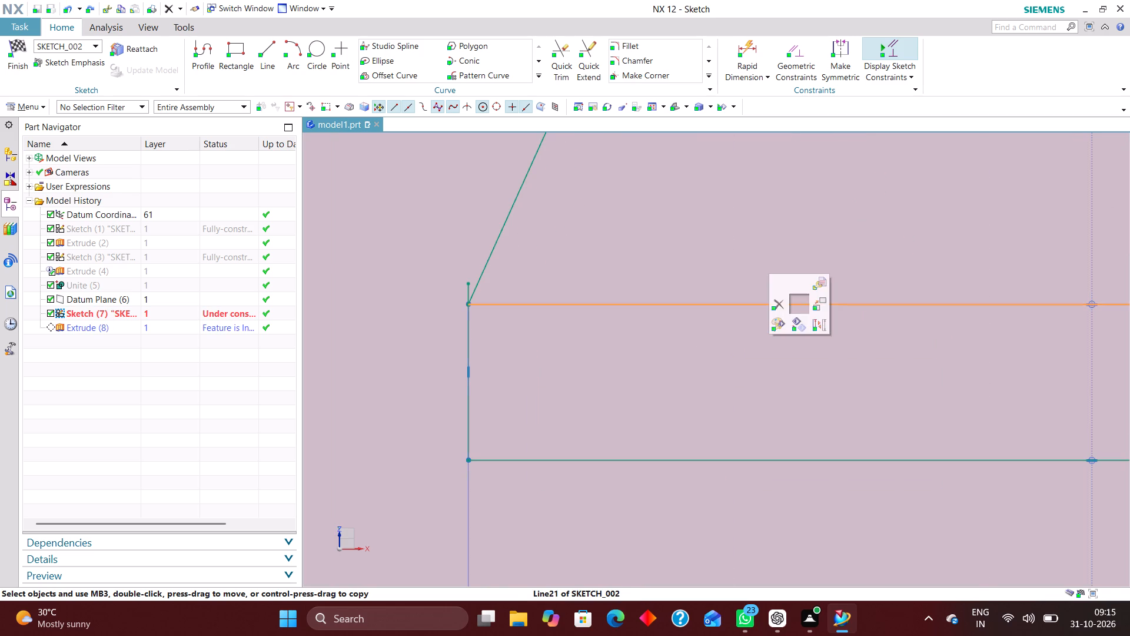
pyautogui.moveTo(798, 304); pyautogui.dragTo(856, 362, button='right')
pyautogui.moveTo(796, 303); pyautogui.dragTo(920, 383, button='right')
# Trim the ends of both vertical side lines that project above the horizontal reference line.
pyautogui.scroll(-1, 690, 351)
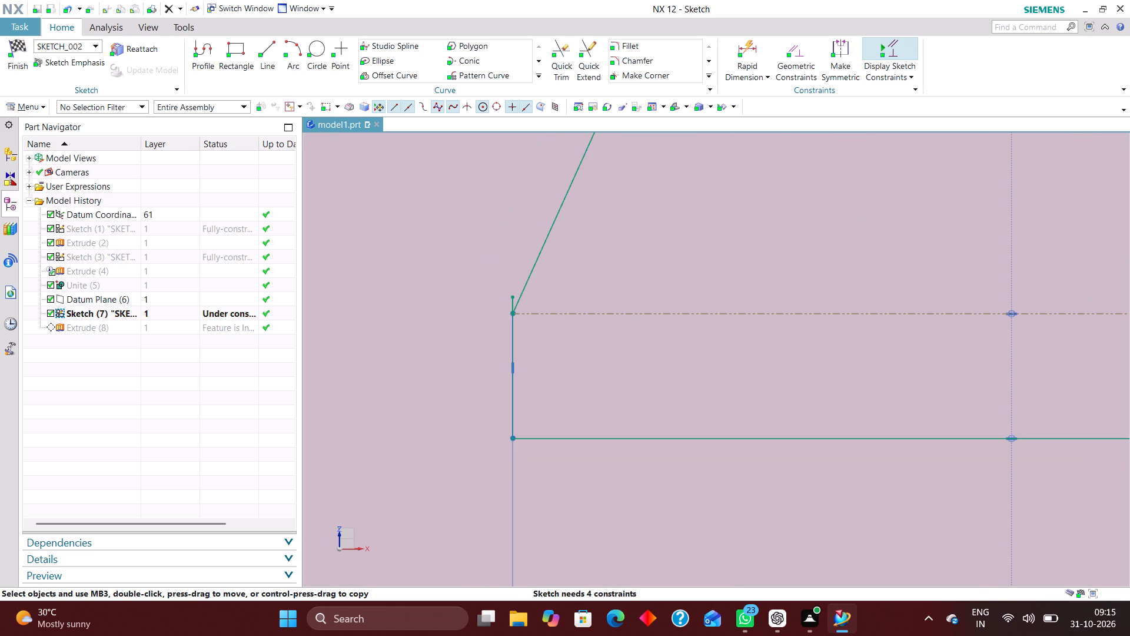
pyautogui.click(569, 62)
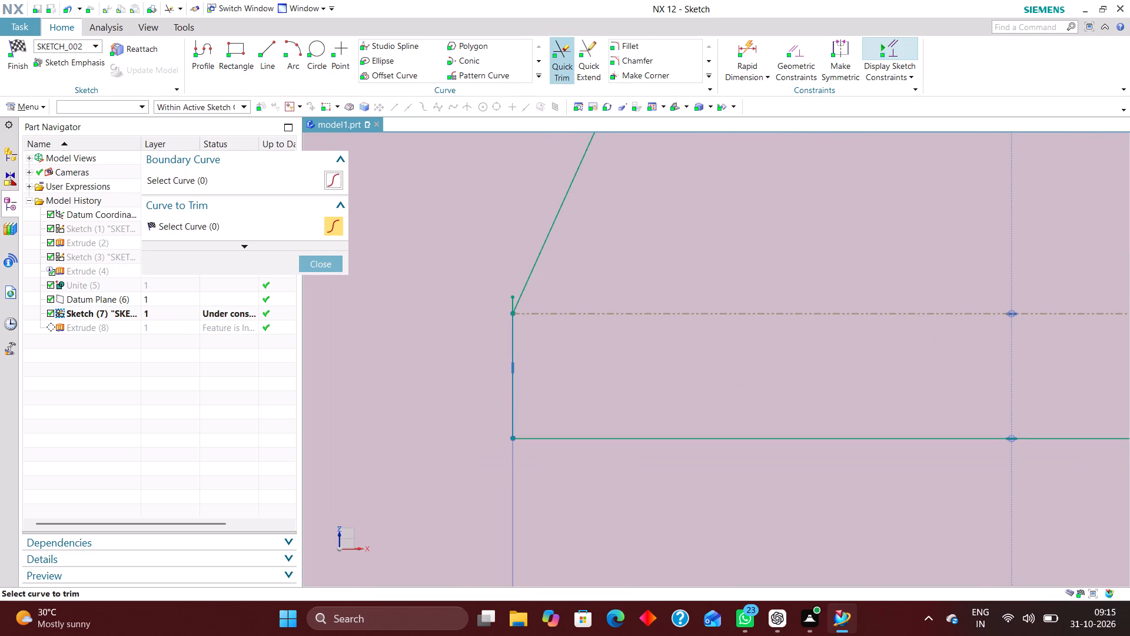
pyautogui.click(511, 297)
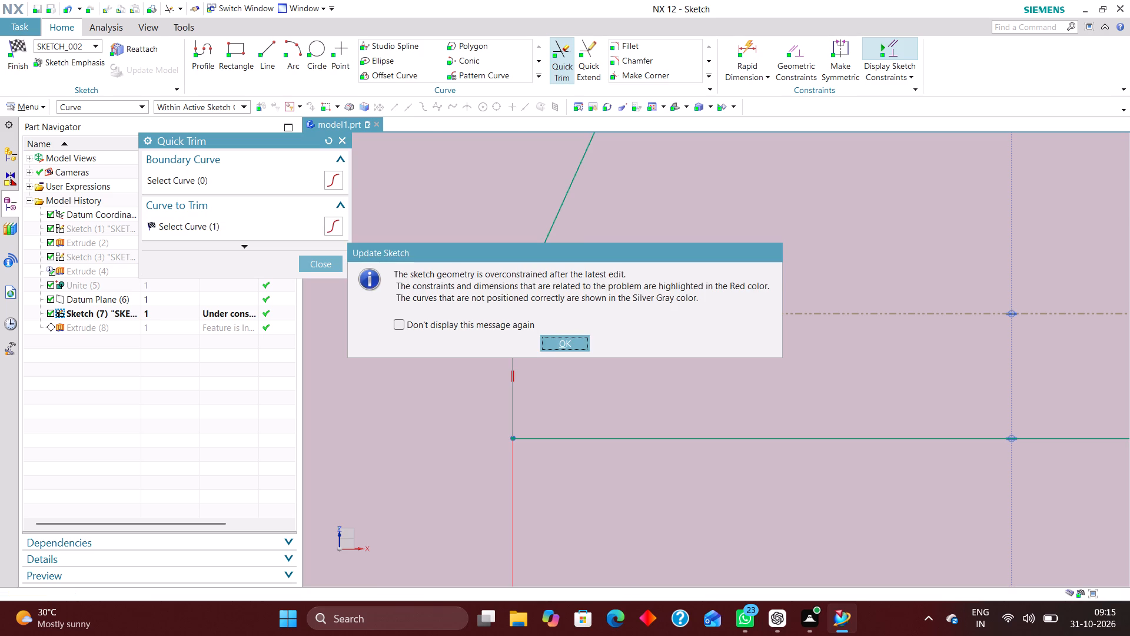
pyautogui.click(570, 345)
pyautogui.scroll(-4, 457, 335)
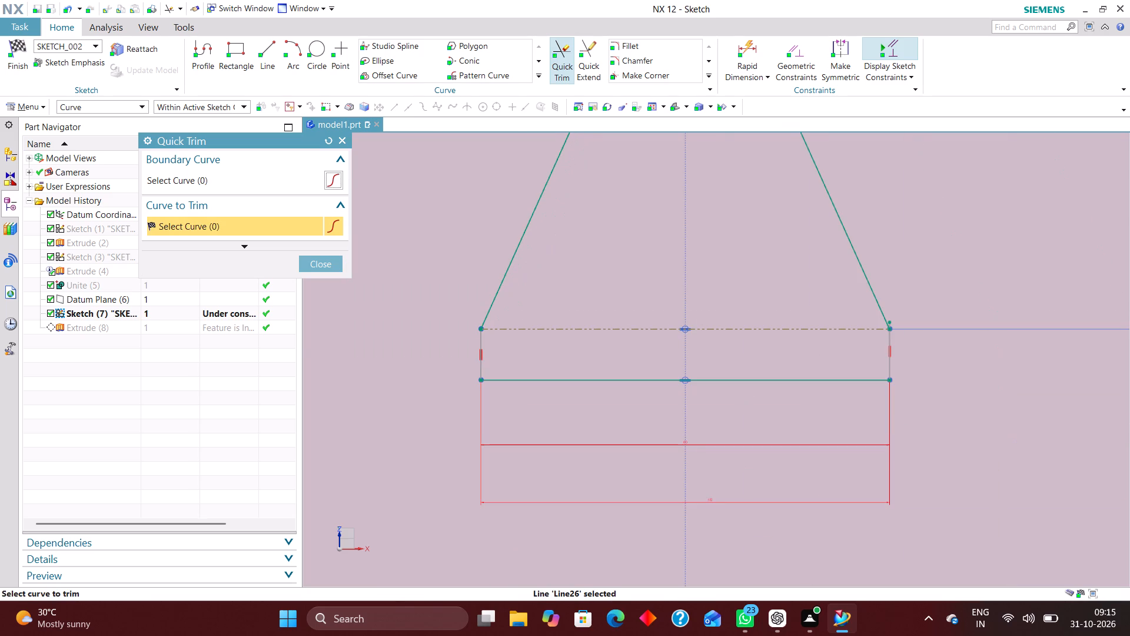
pyautogui.scroll(6, 888, 321)
pyautogui.click(894, 328)
pyautogui.scroll(-4, 907, 287)
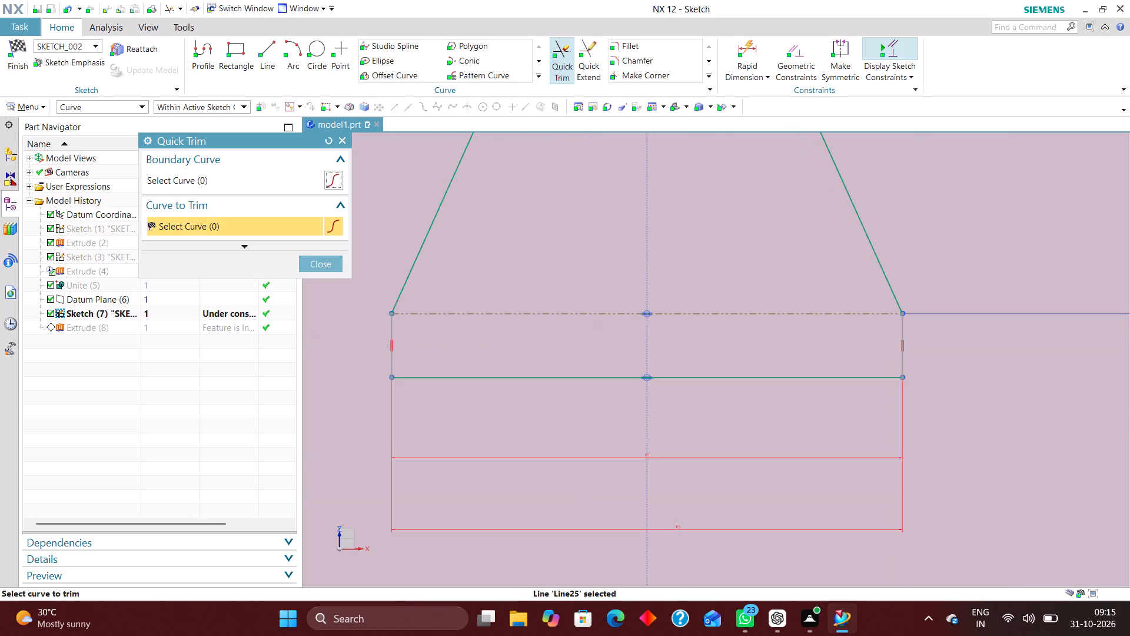
pyautogui.click(328, 261)
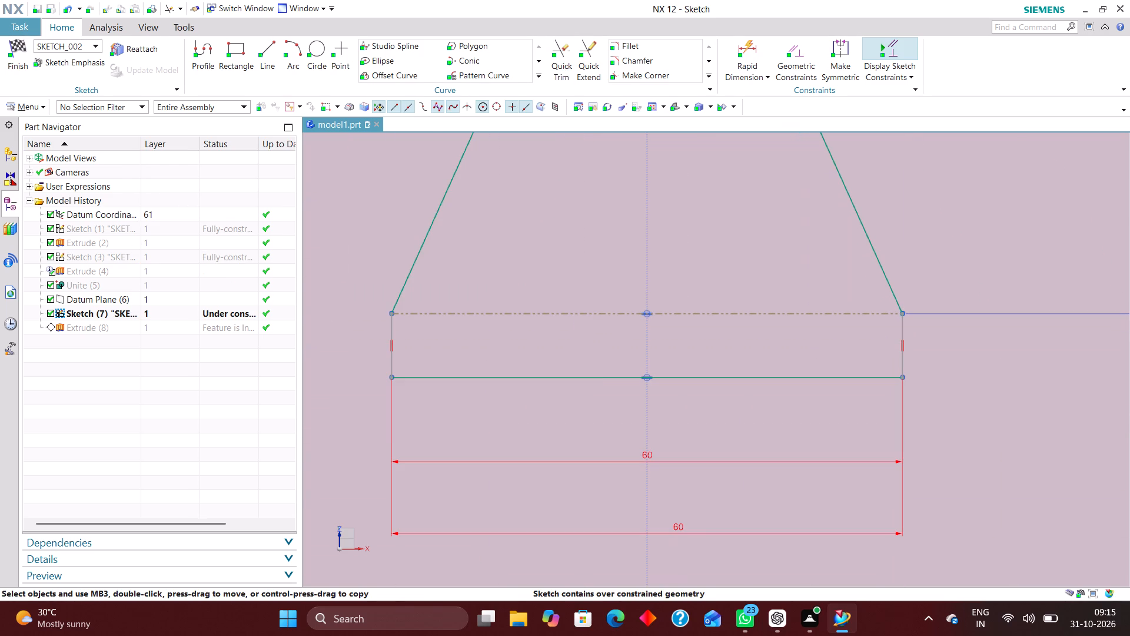
# Delete the duplicate 60 mm width dimension nearest the lower line and move the remaining one closer to the profile.
pyautogui.moveTo(683, 462); pyautogui.dragTo(623, 462, button='right')
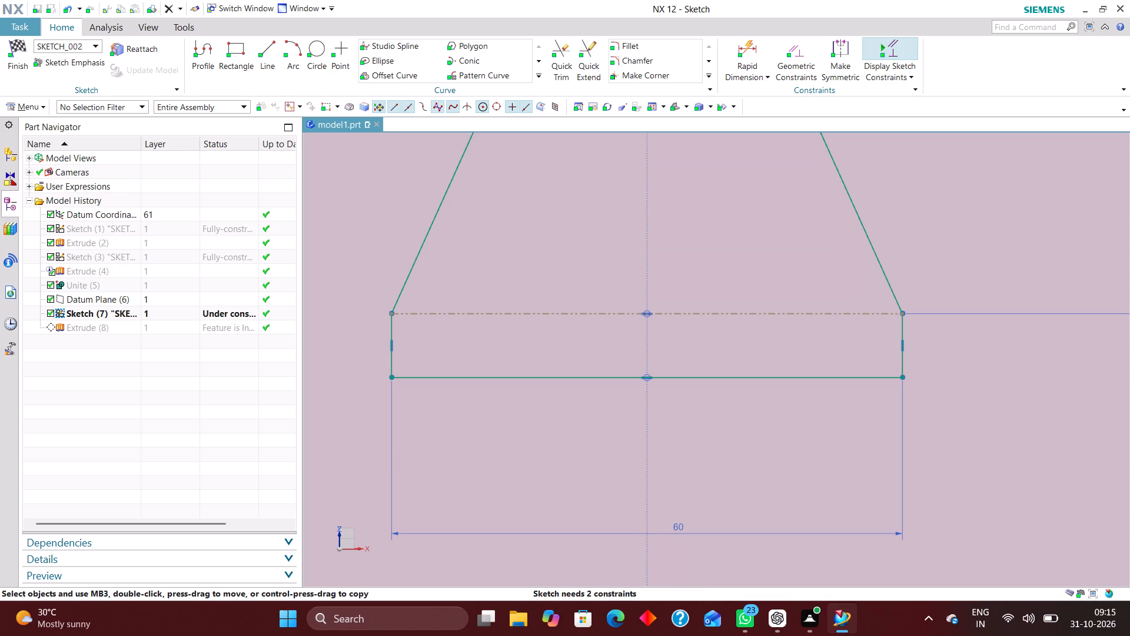
pyautogui.moveTo(682, 526); pyautogui.dragTo(620, 472)
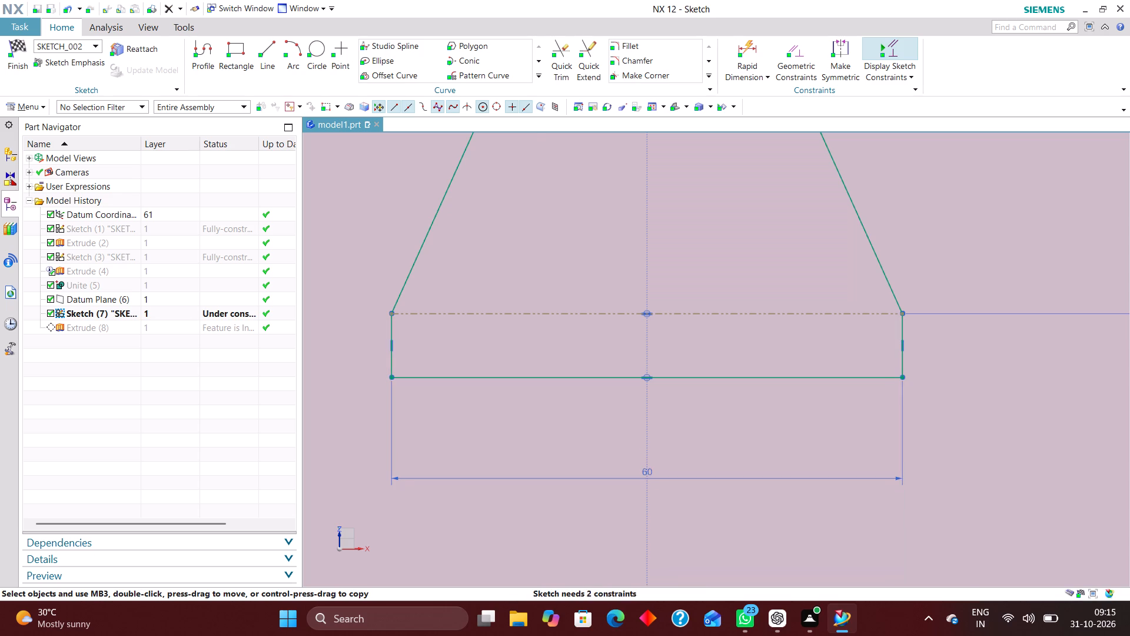
# Finish the sketch, show the hidden solid body, and inspect where the angled extrusion meets the plate.
pyautogui.scroll(-3, 702, 471)
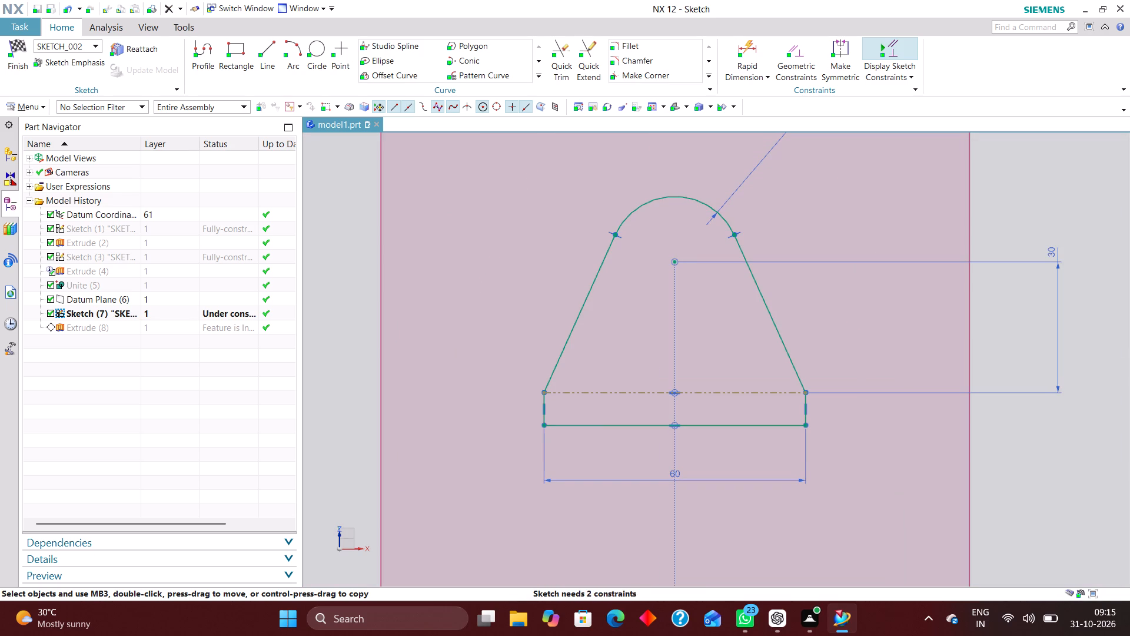
pyautogui.click(20, 44)
pyautogui.click(639, 349)
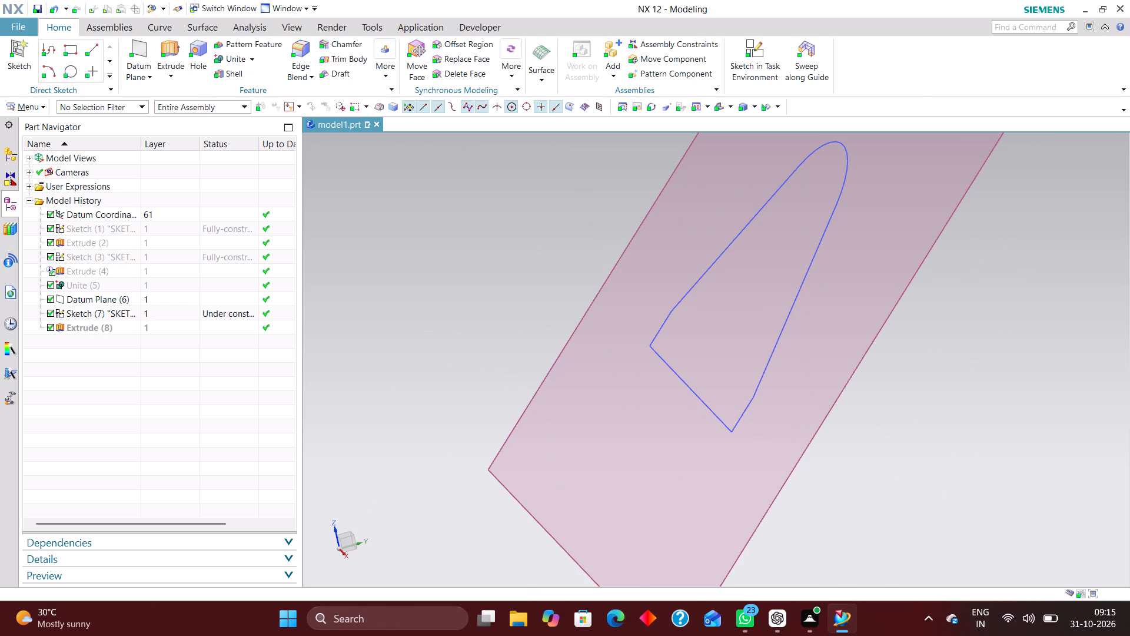
pyautogui.rightClick(148, 331)
pyautogui.click(187, 16)
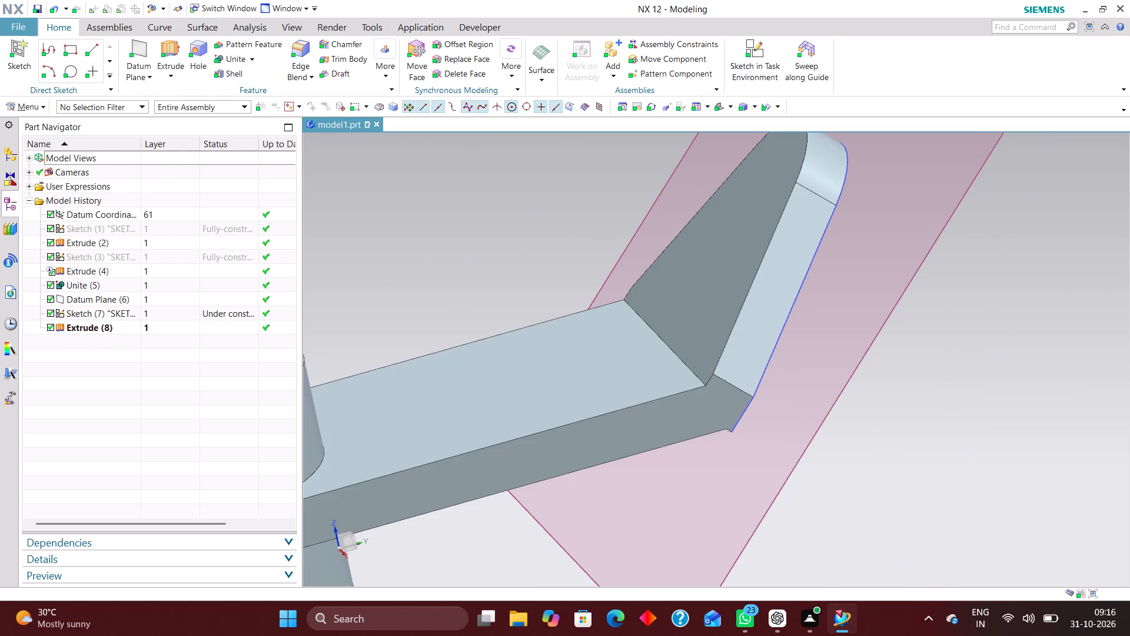
pyautogui.moveTo(769, 467); pyautogui.dragTo(775, 471, button='middle')
pyautogui.moveTo(775, 471); pyautogui.dragTo(785, 475, button='middle')
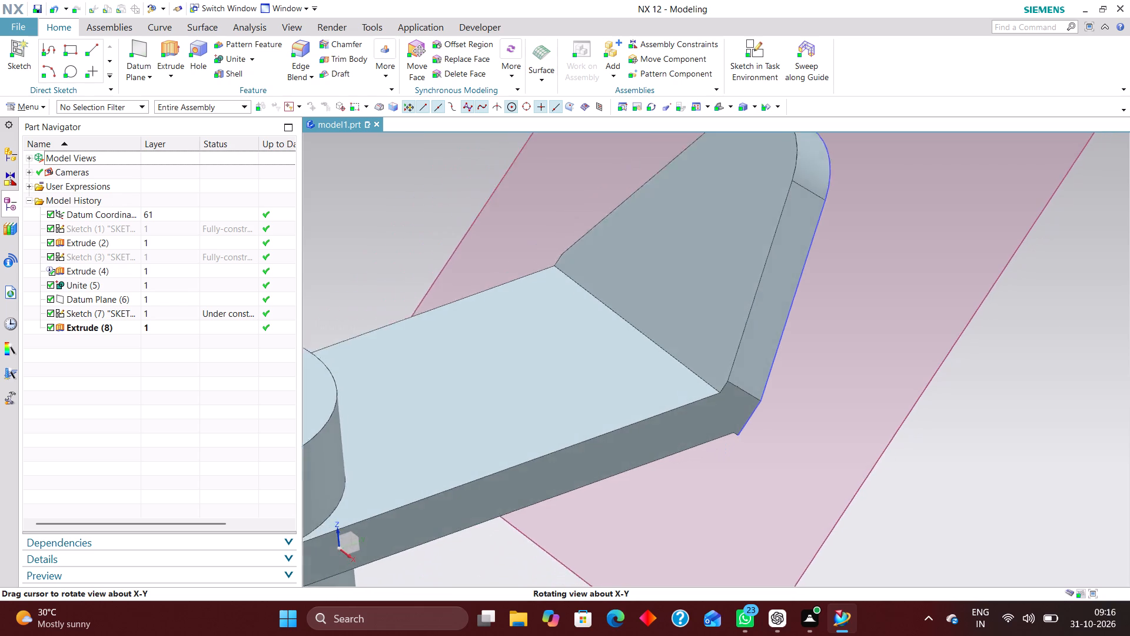
pyautogui.moveTo(785, 475); pyautogui.dragTo(784, 470, button='middle')
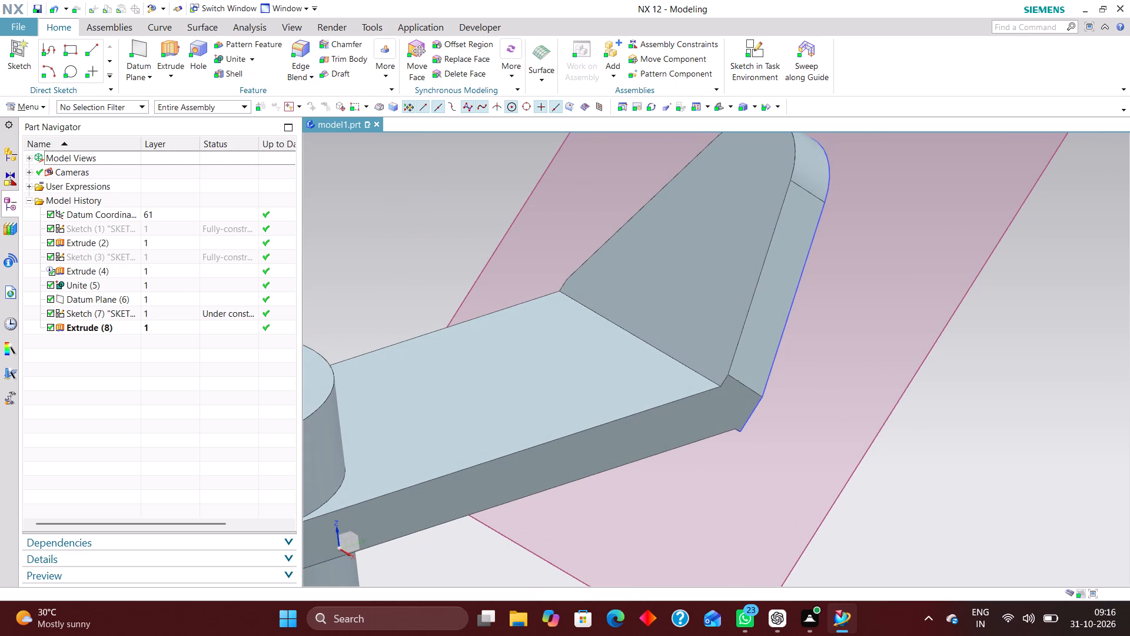
# Reopen the tapered profile's sketch for editing and move its lower horizontal line farther down across the plate's end.
pyautogui.click(175, 309)
pyautogui.rightClick(176, 309)
pyautogui.click(234, 71)
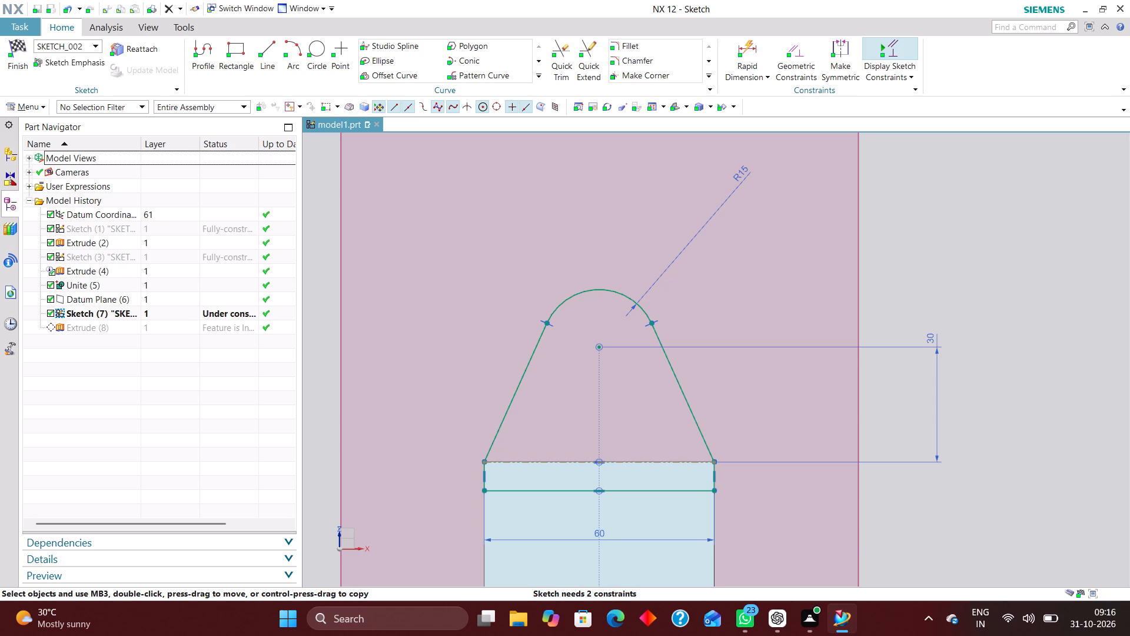
pyautogui.moveTo(755, 539); pyautogui.dragTo(704, 525, button='middle')
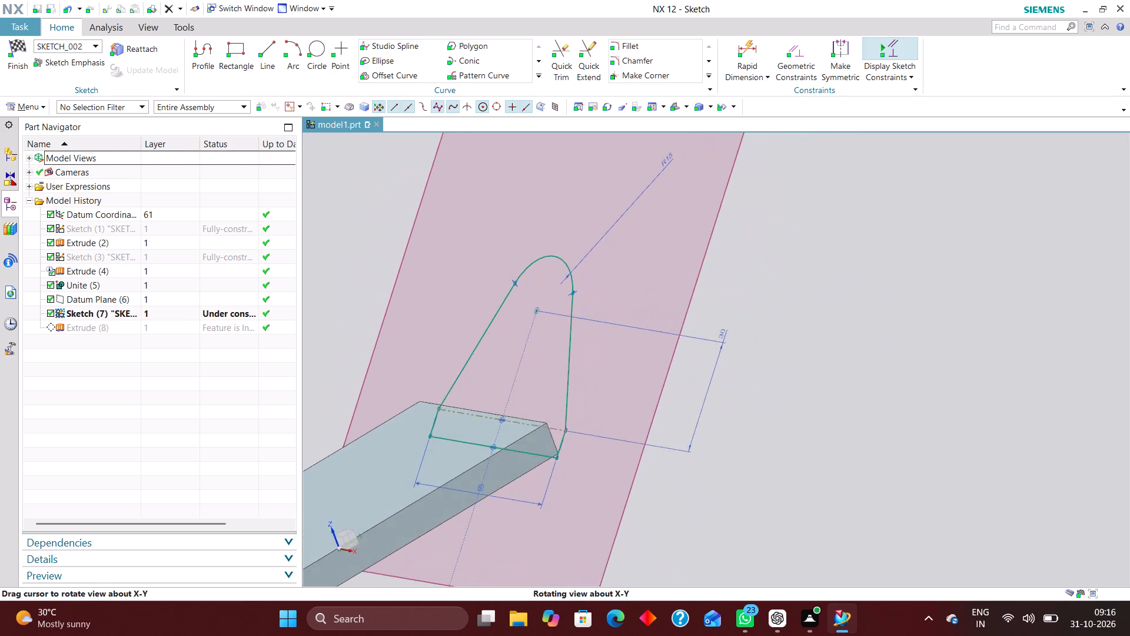
pyautogui.moveTo(704, 525); pyautogui.dragTo(683, 536, button='middle')
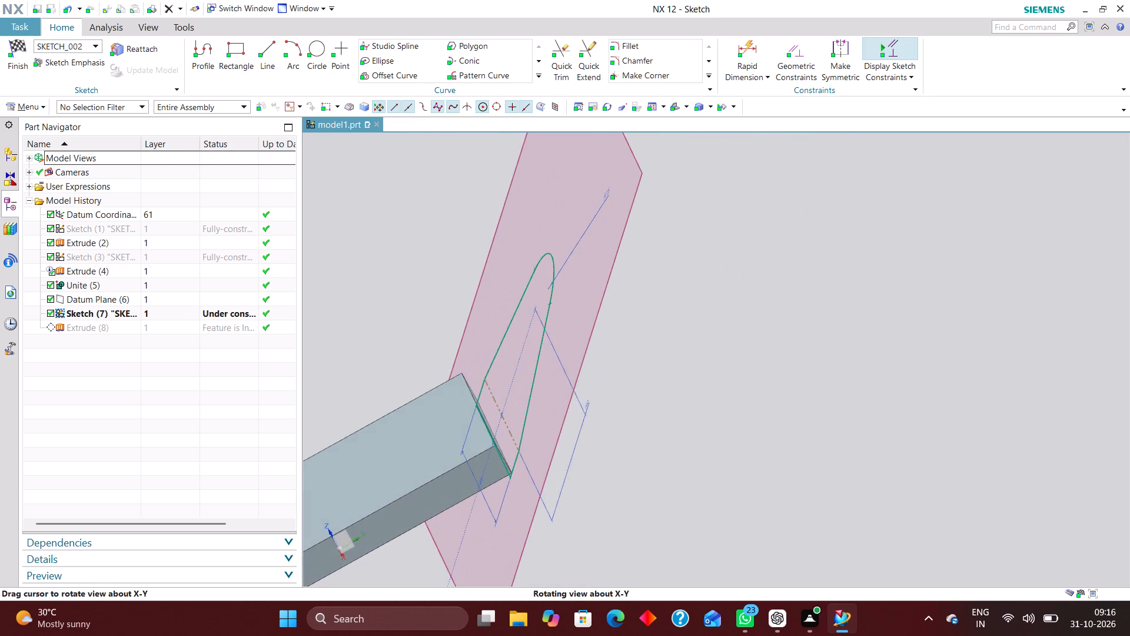
pyautogui.moveTo(683, 536); pyautogui.dragTo(649, 526, button='middle')
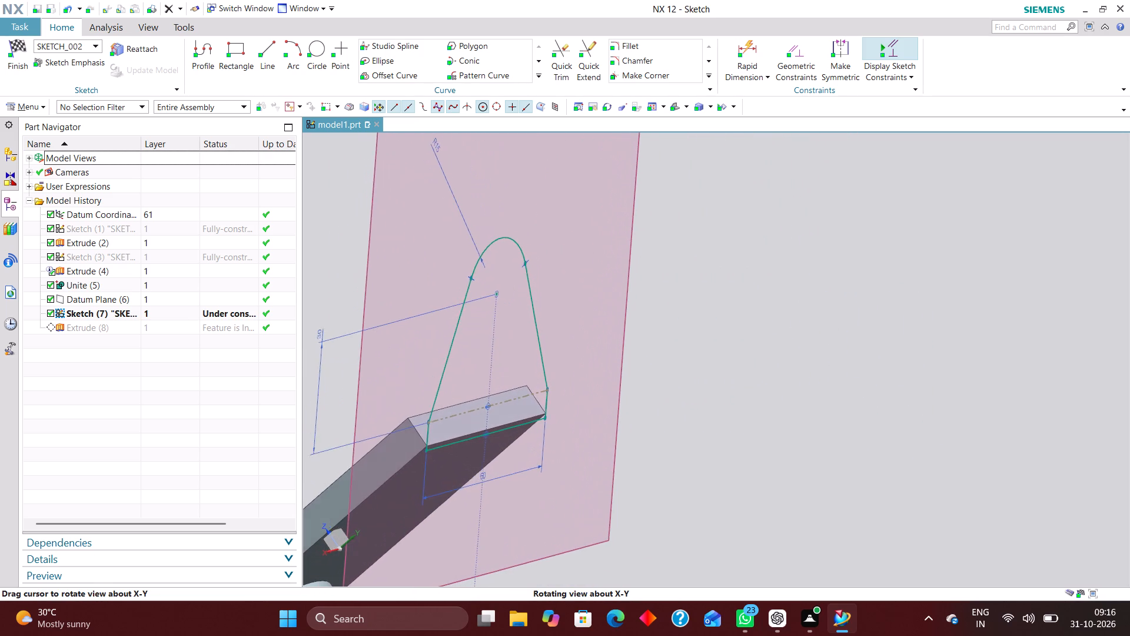
pyautogui.moveTo(649, 526); pyautogui.dragTo(715, 532, button='middle')
pyautogui.scroll(1, 716, 532)
pyautogui.moveTo(778, 493); pyautogui.dragTo(772, 492, button='right')
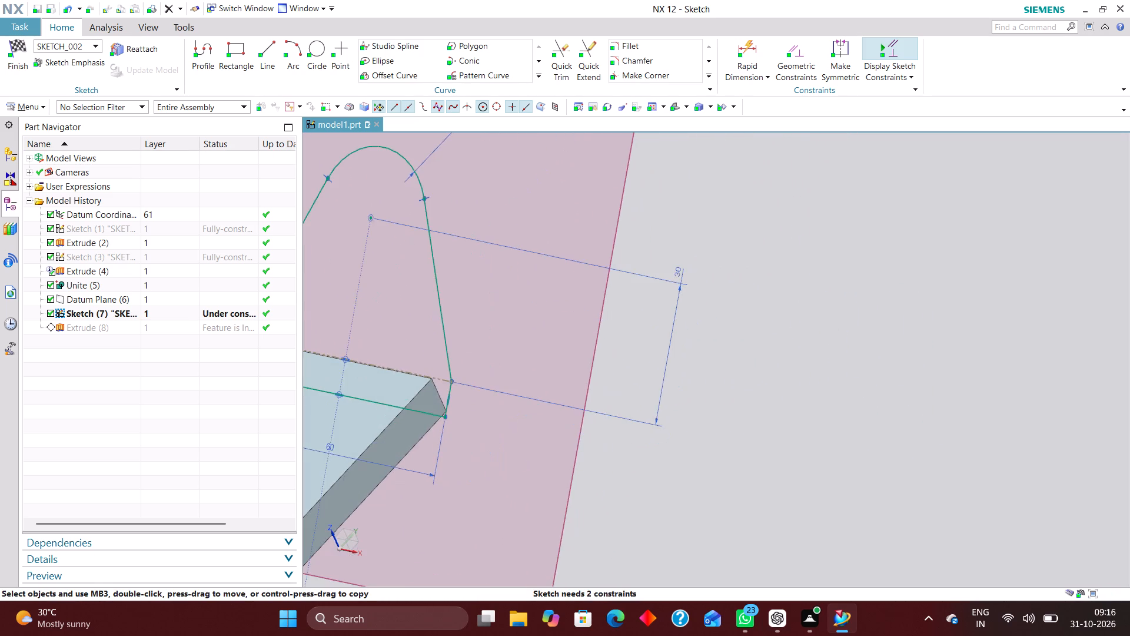
pyautogui.moveTo(772, 492); pyautogui.dragTo(729, 492, button='right')
pyautogui.moveTo(767, 469); pyautogui.dragTo(783, 525, button='middle')
pyautogui.moveTo(806, 445); pyautogui.dragTo(700, 448, button='right')
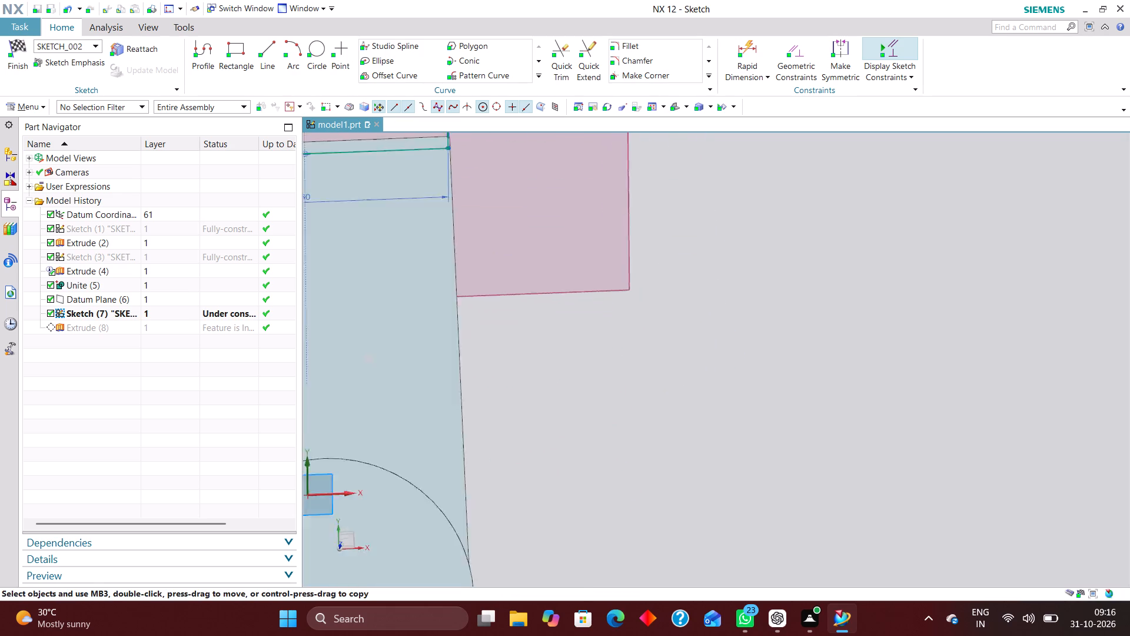
pyautogui.scroll(-3, 765, 453)
pyautogui.scroll(4, 528, 294)
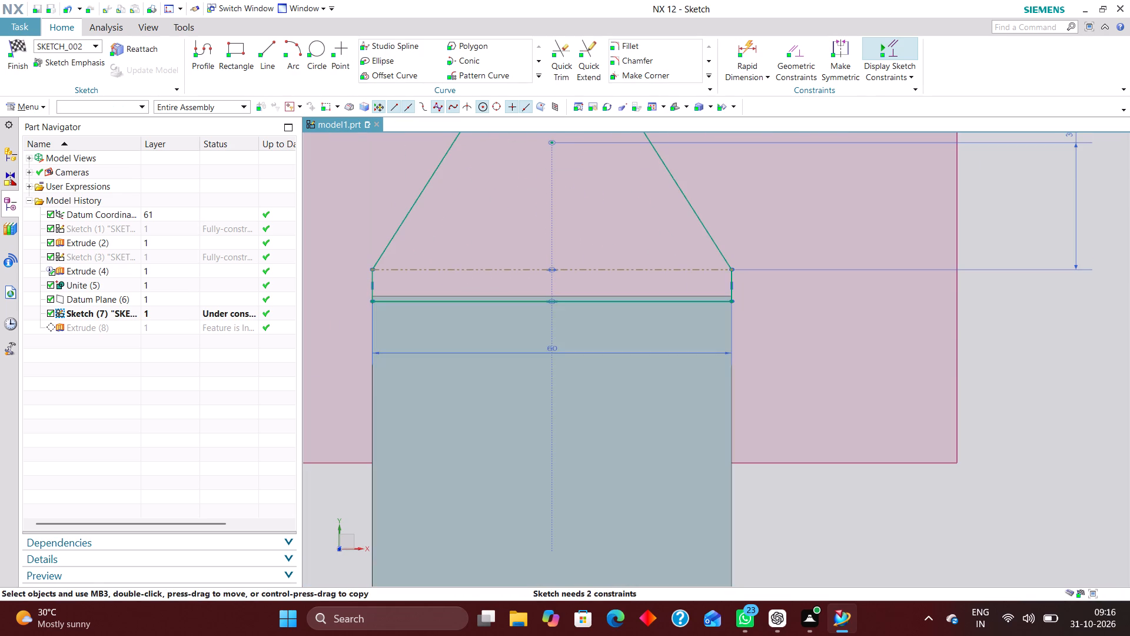
pyautogui.moveTo(564, 301); pyautogui.dragTo(560, 308)
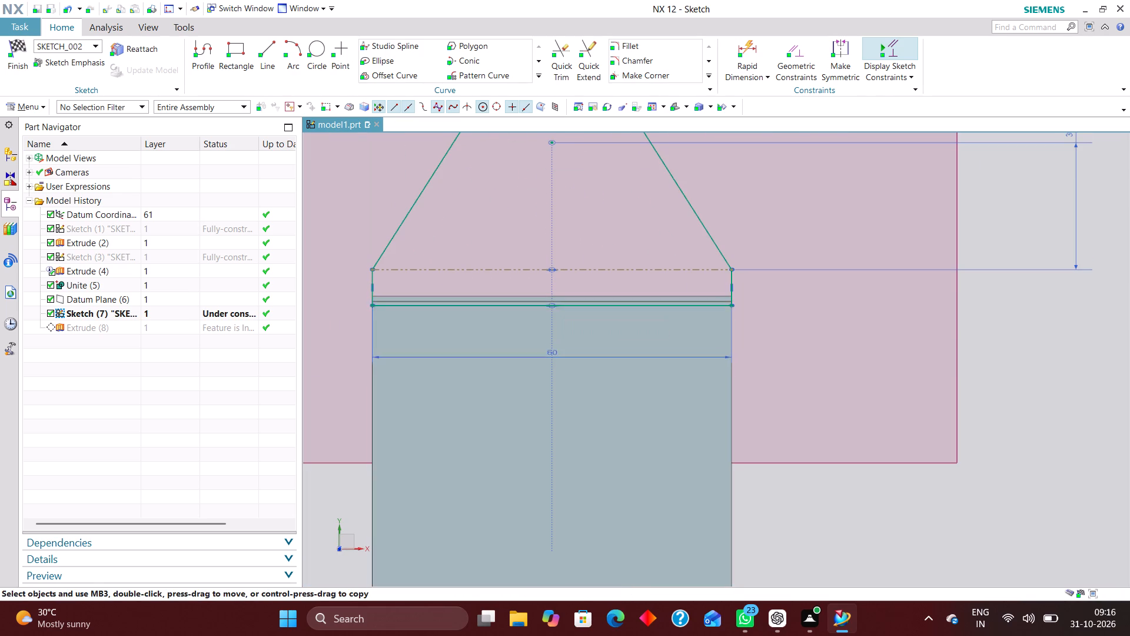
pyautogui.moveTo(560, 308); pyautogui.dragTo(563, 336)
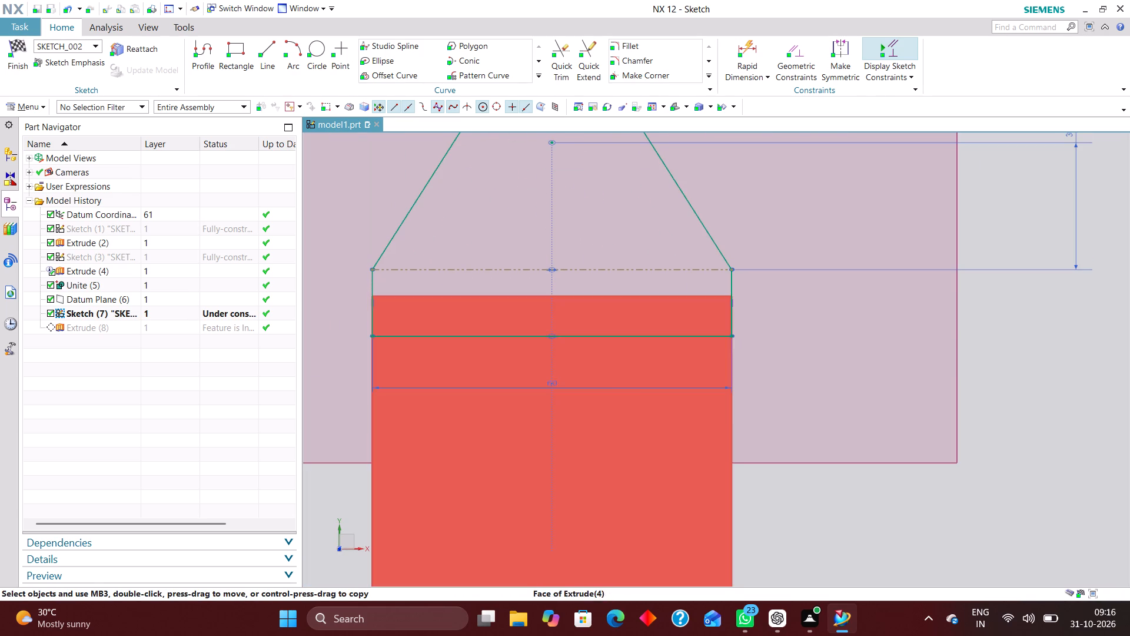
# Reposition the 30 mm vertical dimension's text between its extension lines.
pyautogui.scroll(-2, 619, 439)
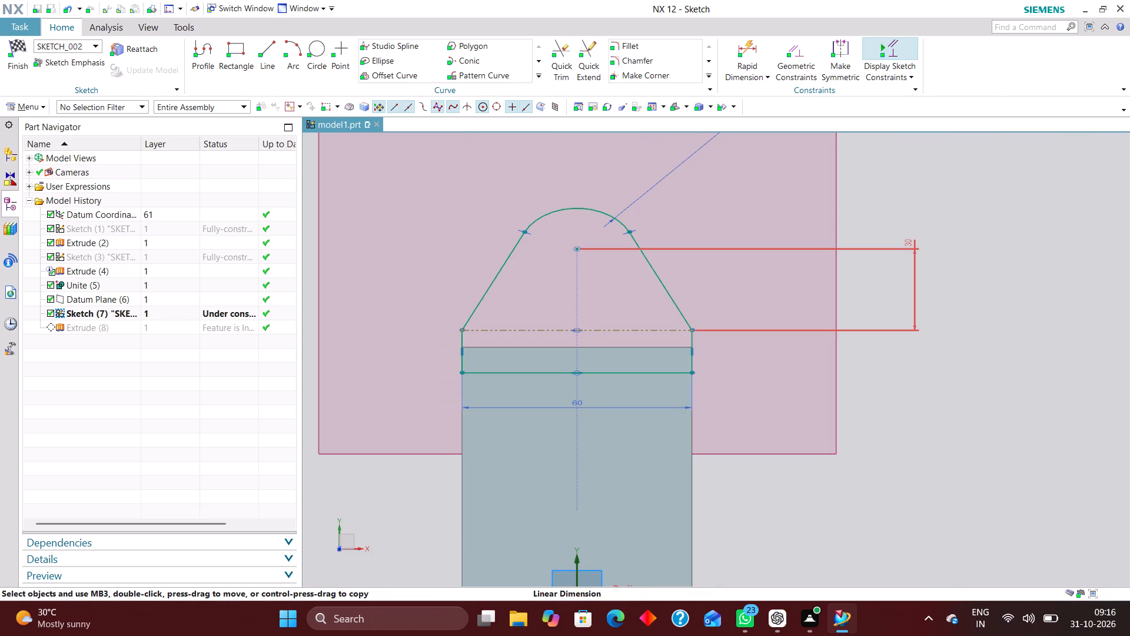
pyautogui.moveTo(905, 245); pyautogui.dragTo(898, 295)
# Examine from several angles how the lengthened profile and its sketch plane intersect the end of the plate.
pyautogui.scroll(-2, 720, 304)
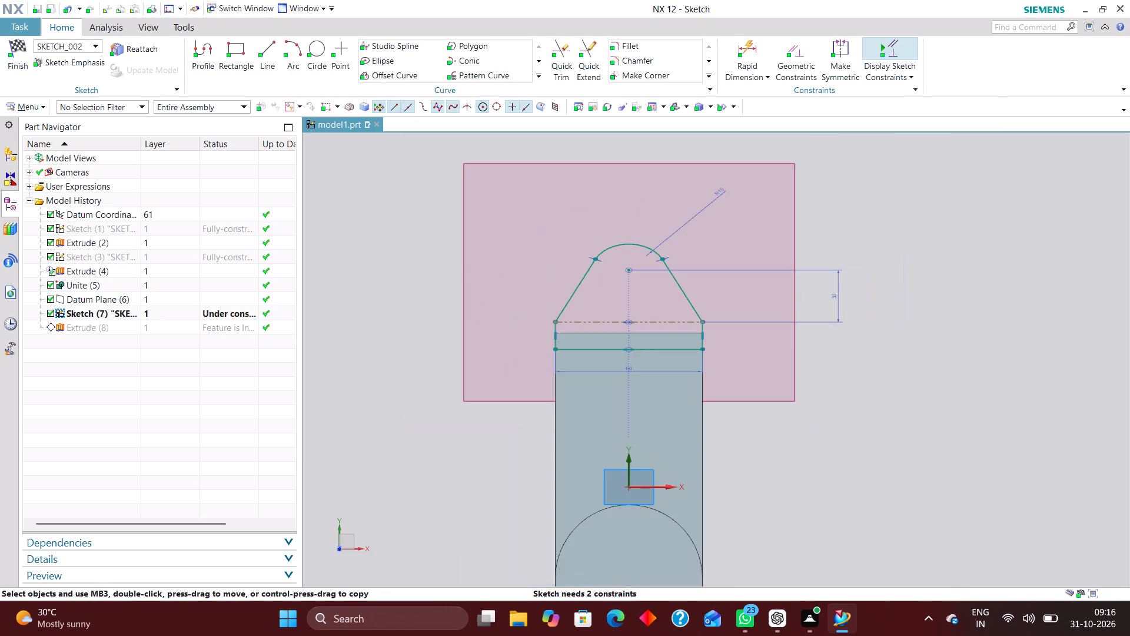
pyautogui.moveTo(748, 369); pyautogui.dragTo(697, 335, button='middle')
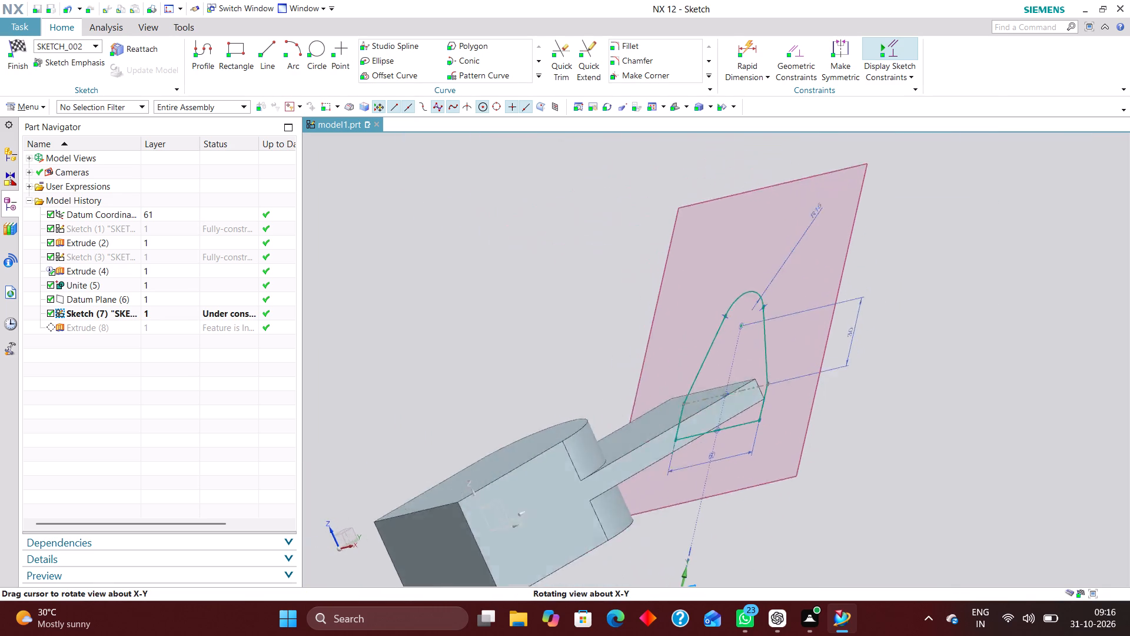
pyautogui.moveTo(697, 335); pyautogui.dragTo(686, 356, button='middle')
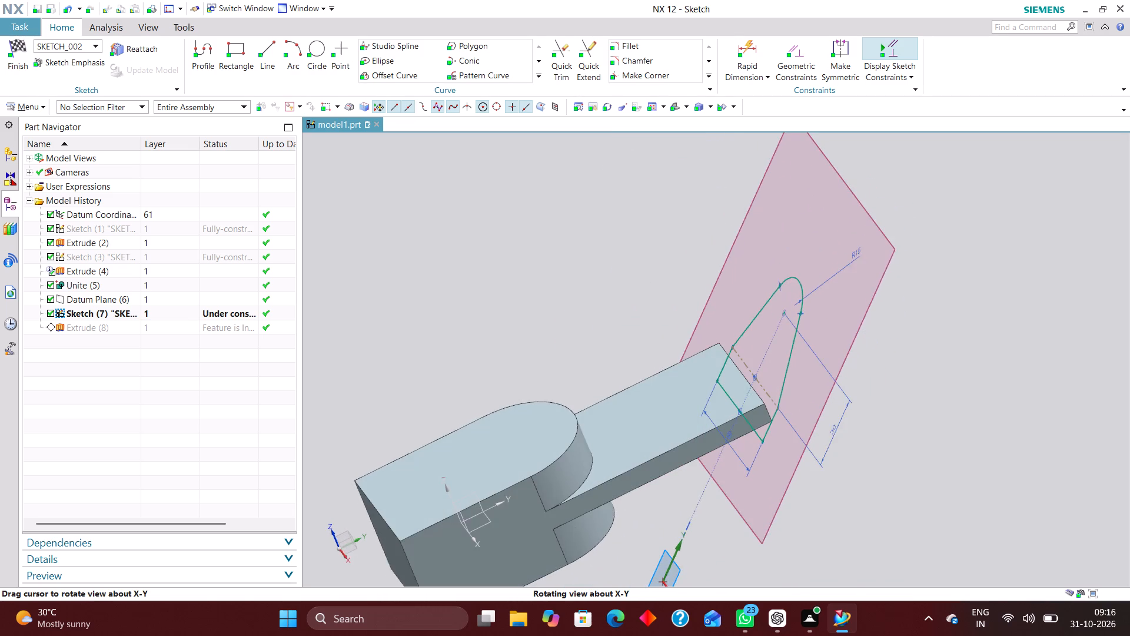
pyautogui.moveTo(686, 356); pyautogui.dragTo(686, 357, button='middle')
pyautogui.moveTo(913, 353); pyautogui.dragTo(786, 348, button='right')
pyautogui.moveTo(812, 461); pyautogui.dragTo(819, 470, button='middle')
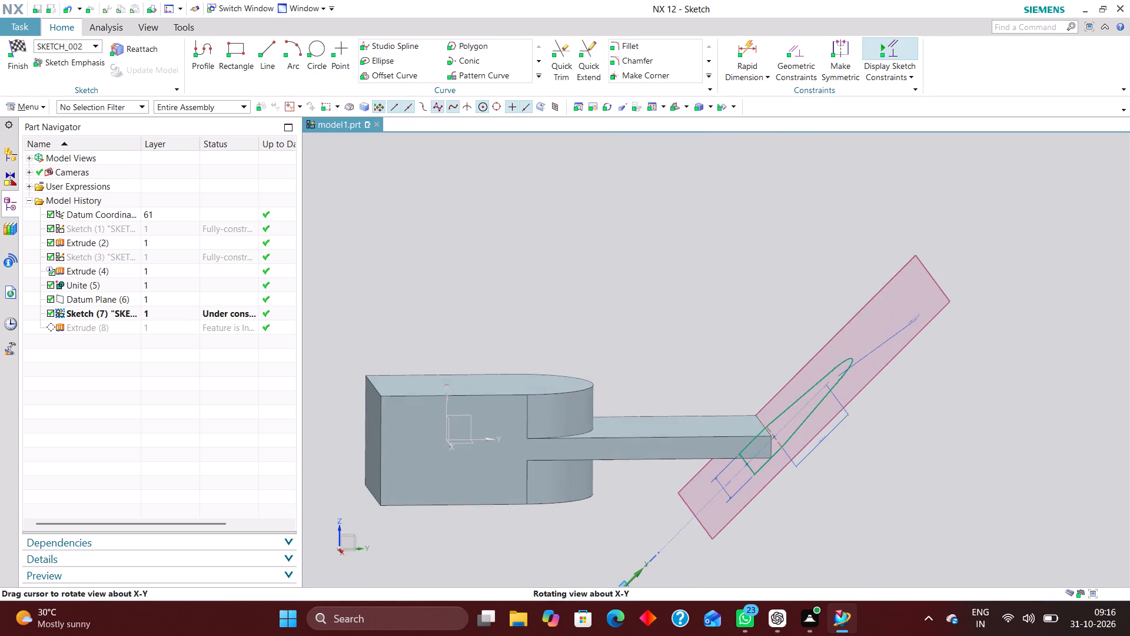
pyautogui.moveTo(819, 470); pyautogui.dragTo(885, 527, button='middle')
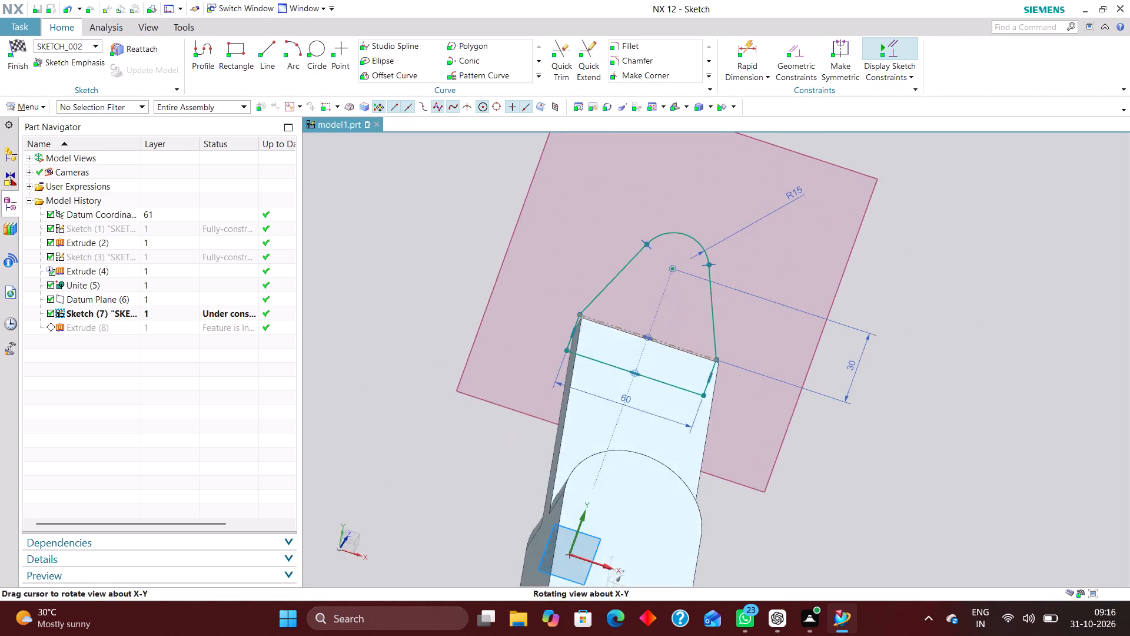
pyautogui.moveTo(885, 527); pyautogui.dragTo(864, 529, button='middle')
pyautogui.moveTo(904, 496); pyautogui.dragTo(834, 491, button='right')
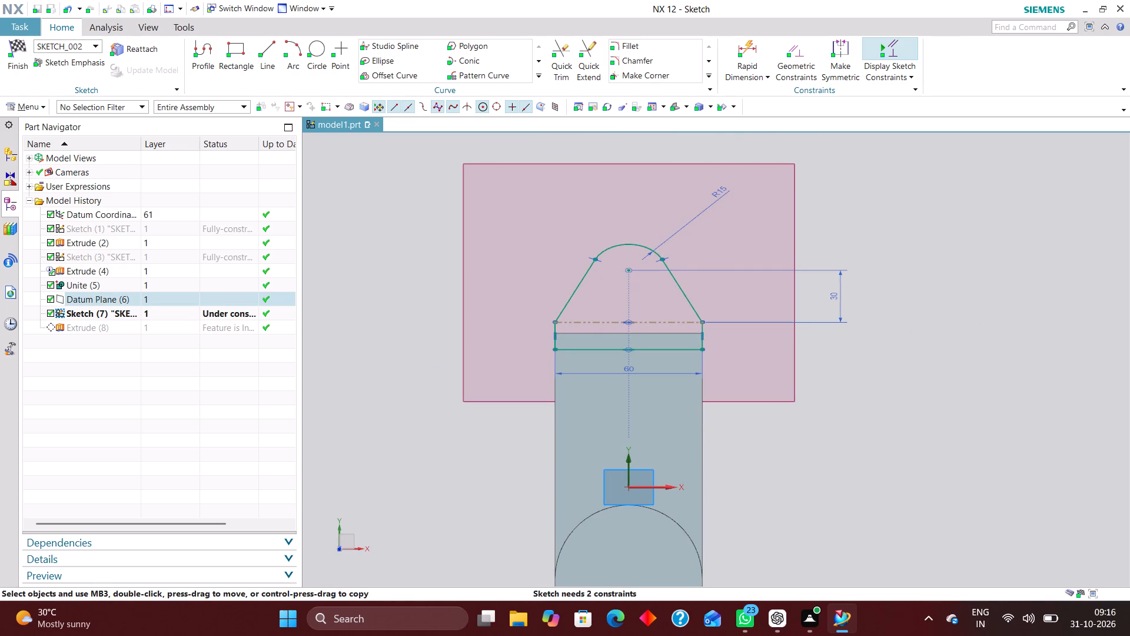
pyautogui.scroll(3, 642, 314)
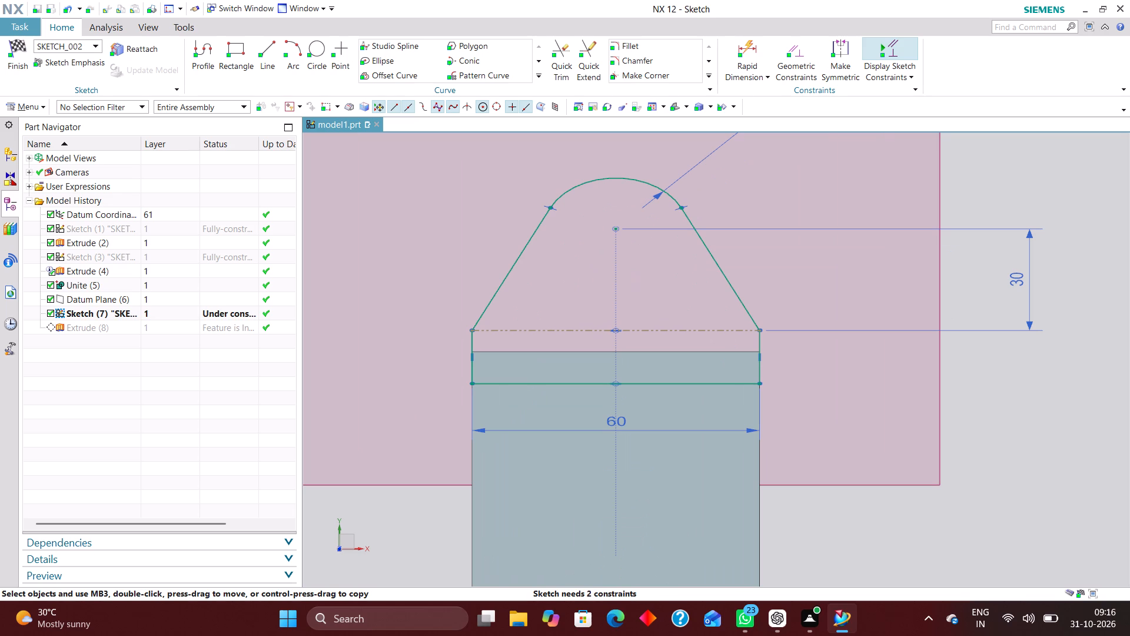
pyautogui.scroll(-2, 628, 283)
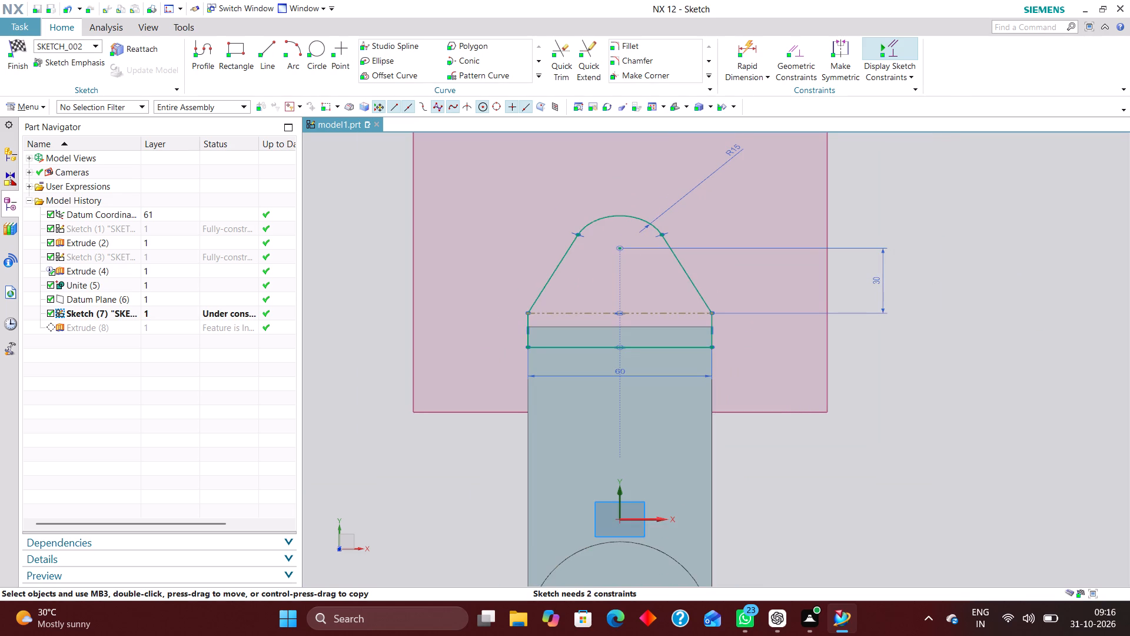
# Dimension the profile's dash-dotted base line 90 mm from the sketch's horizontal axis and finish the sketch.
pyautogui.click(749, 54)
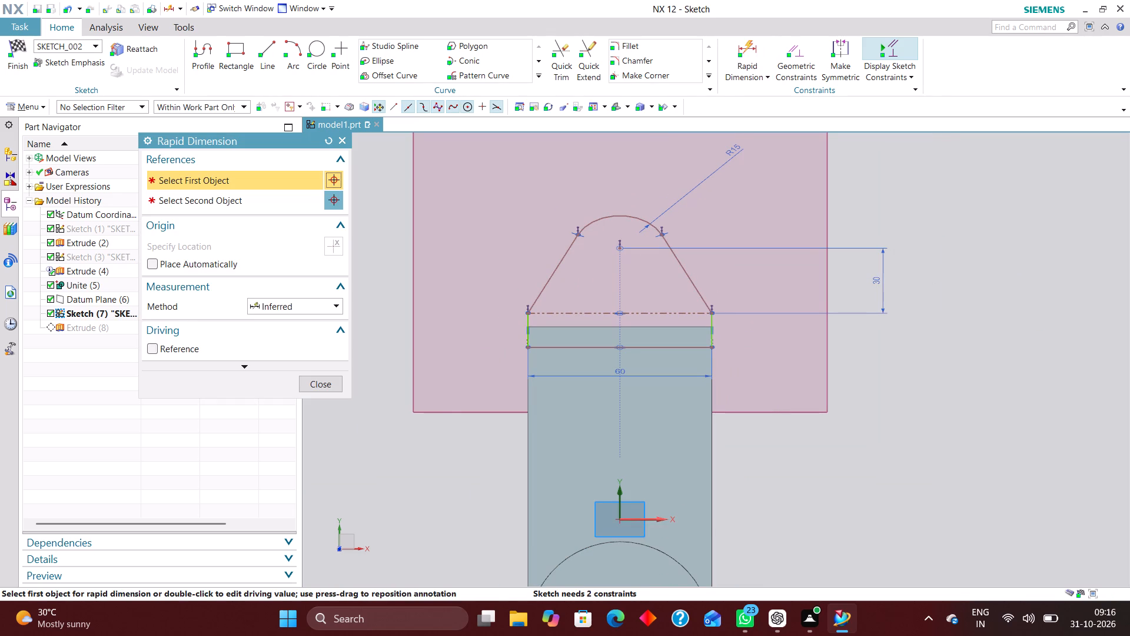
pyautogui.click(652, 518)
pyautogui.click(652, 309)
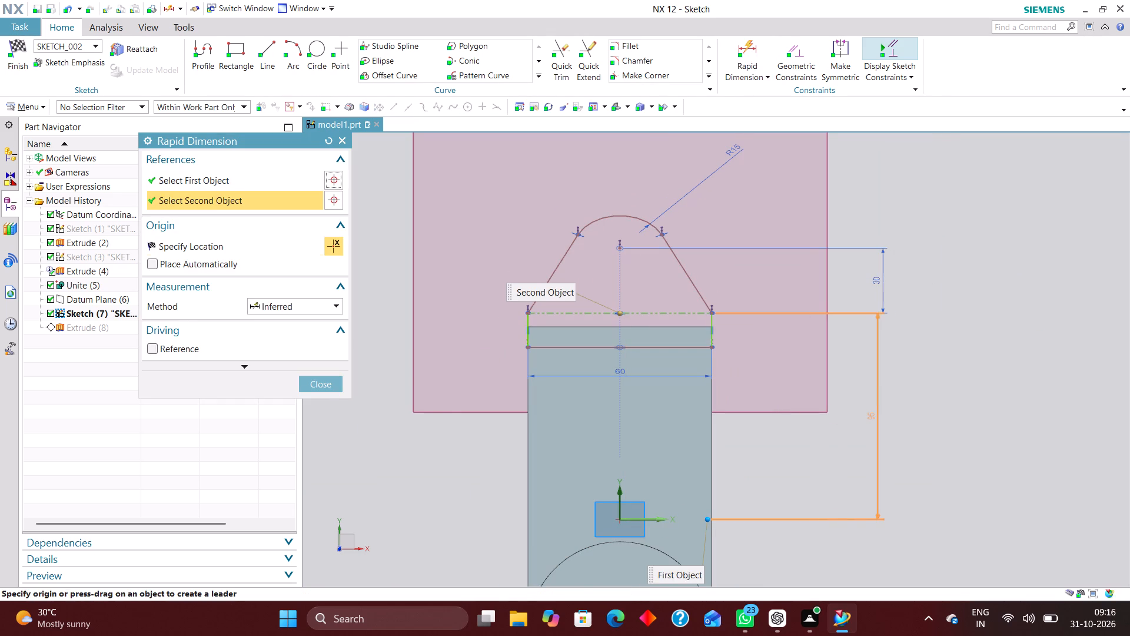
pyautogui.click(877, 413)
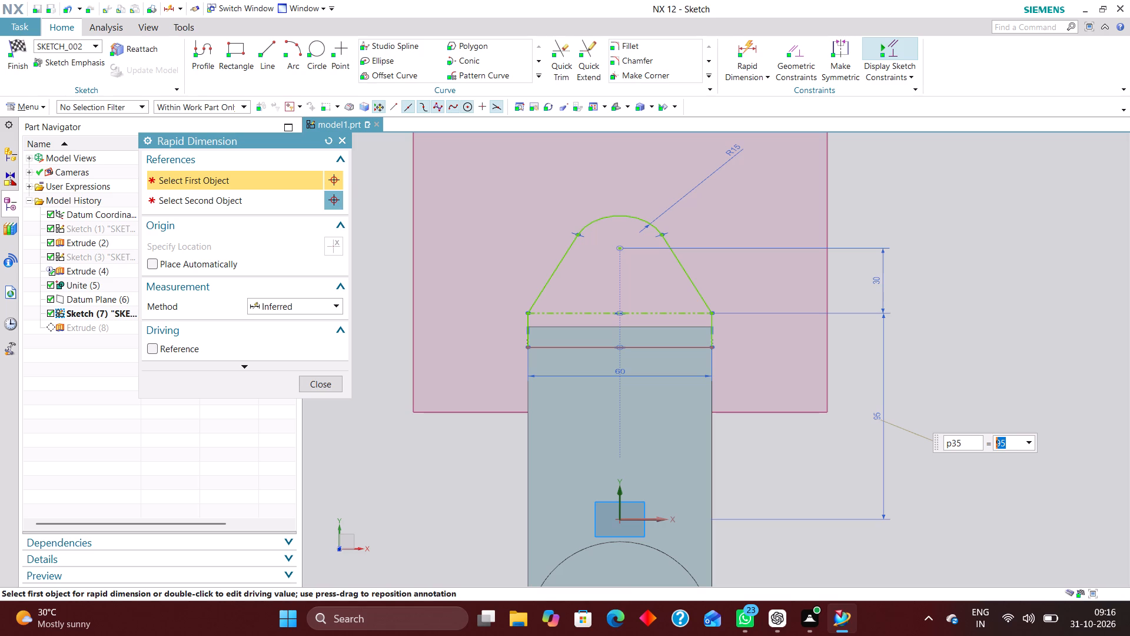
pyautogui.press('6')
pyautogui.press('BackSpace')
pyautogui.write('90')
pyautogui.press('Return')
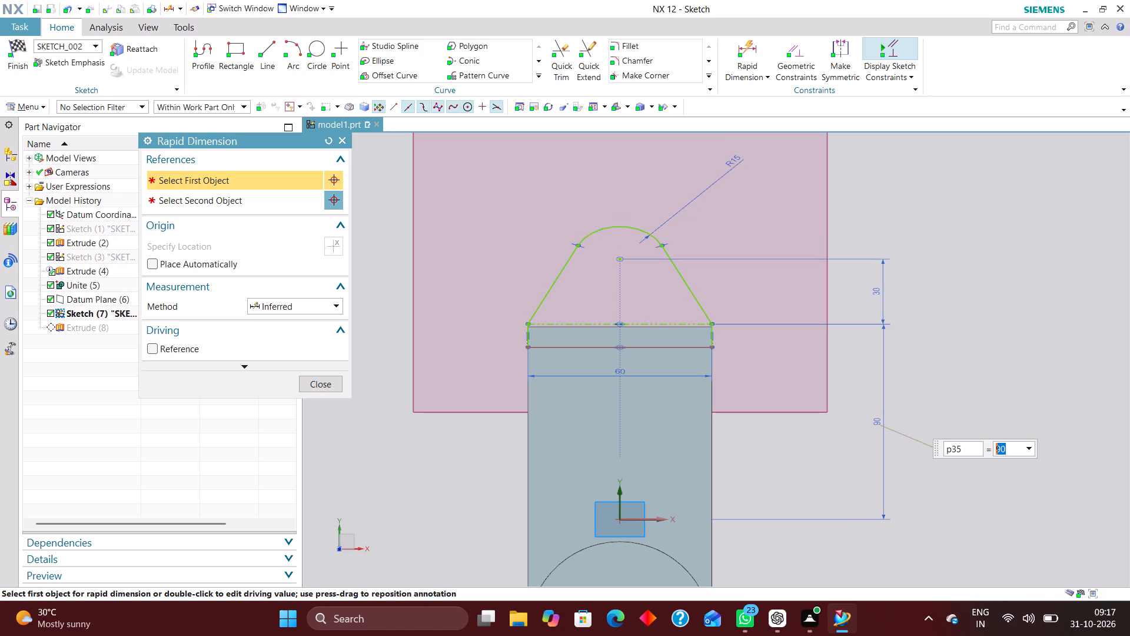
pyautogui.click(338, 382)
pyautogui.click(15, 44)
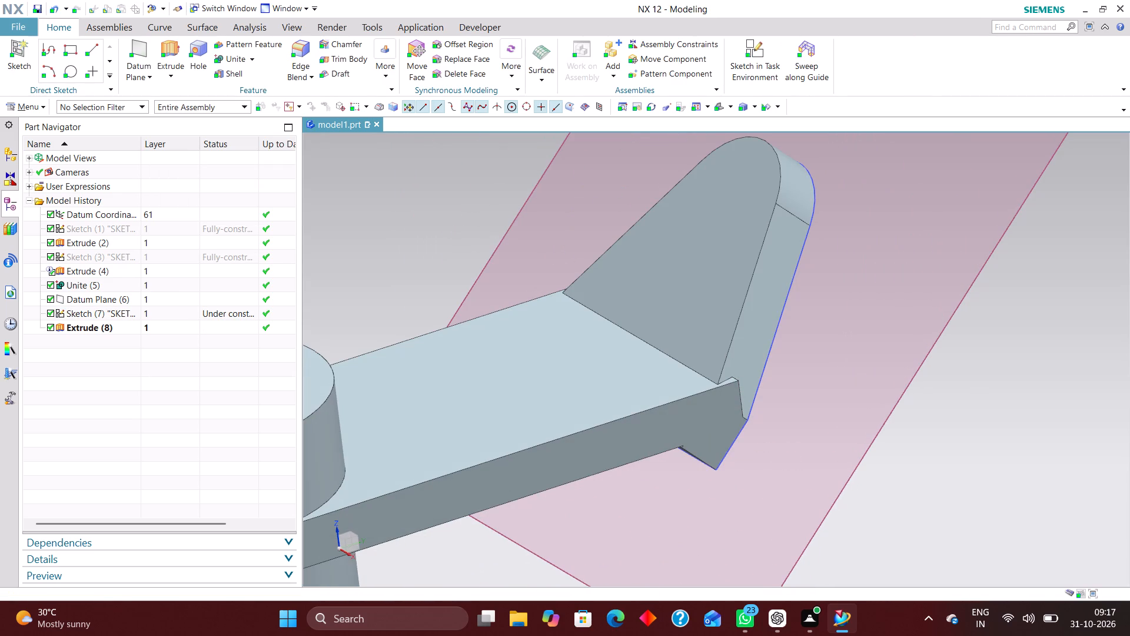
# Undo the 90 mm dimension and the downward extension of the tapered profile.
pyautogui.click(55, 8)
pyautogui.click(54, 7)
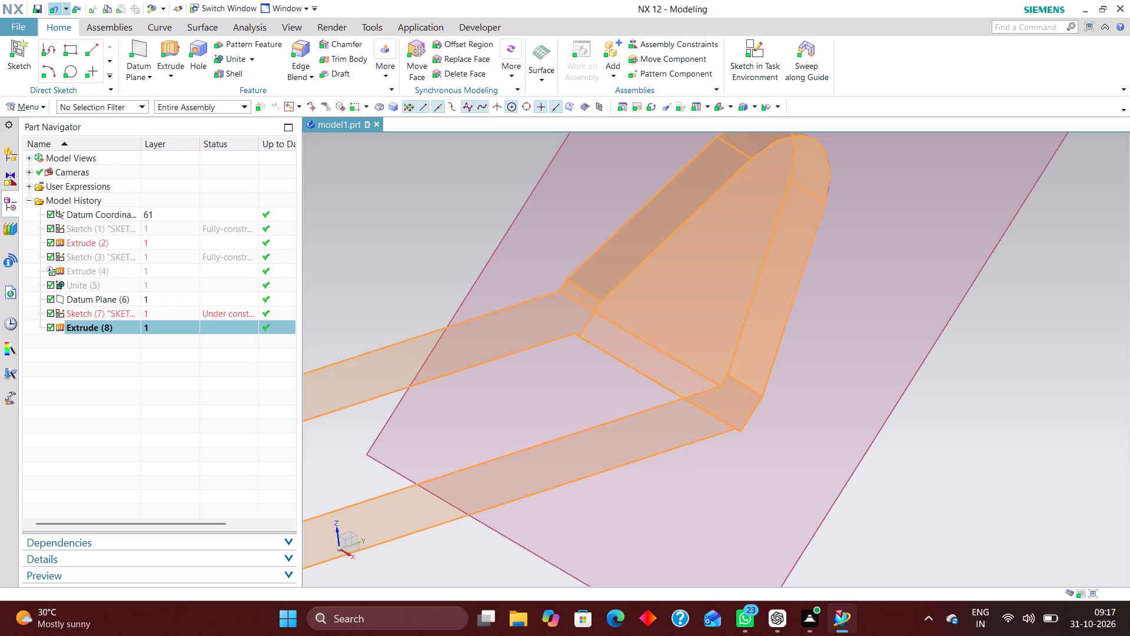
pyautogui.click(54, 9)
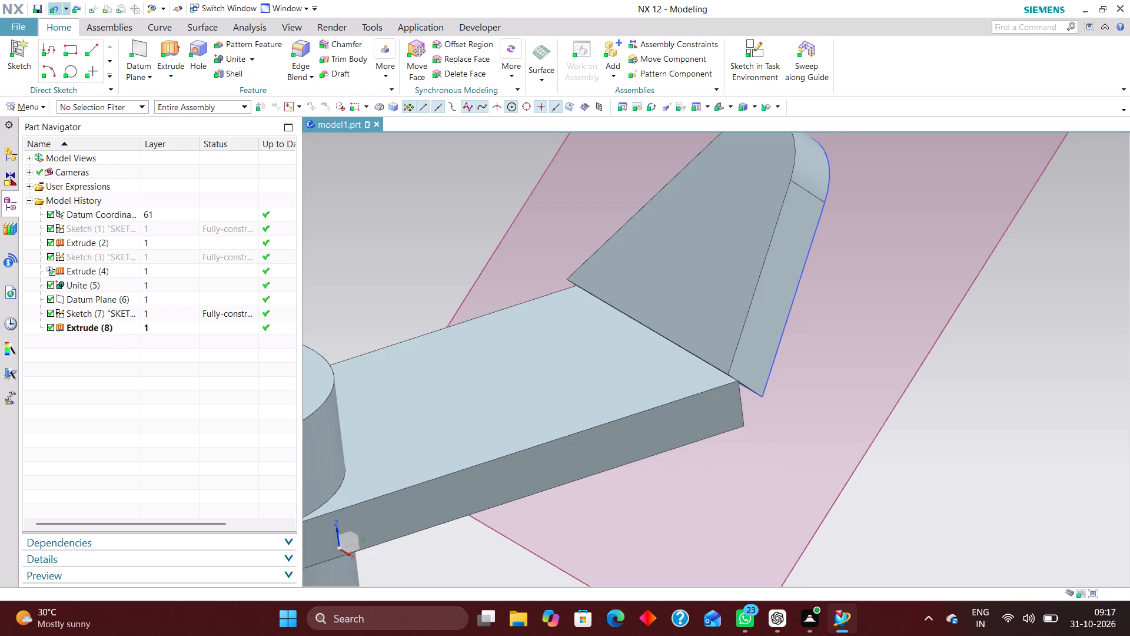
# Examine from several angles how the angled extrusion's base meets the end of the plate.
pyautogui.moveTo(827, 406); pyautogui.dragTo(814, 377, button='middle')
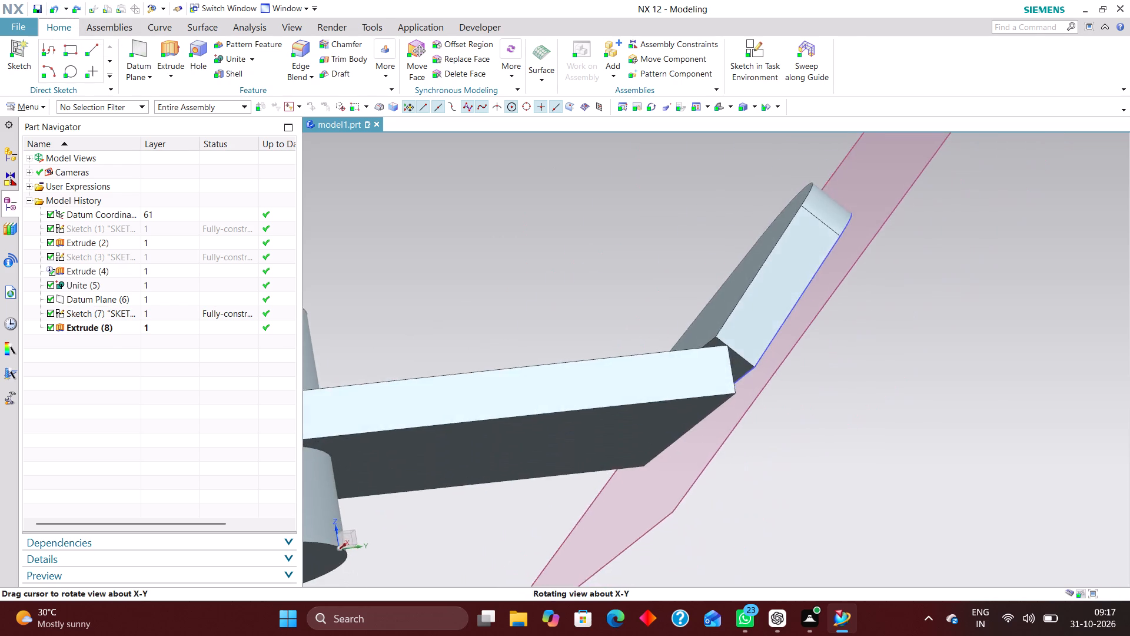
pyautogui.moveTo(814, 377); pyautogui.dragTo(805, 393, button='middle')
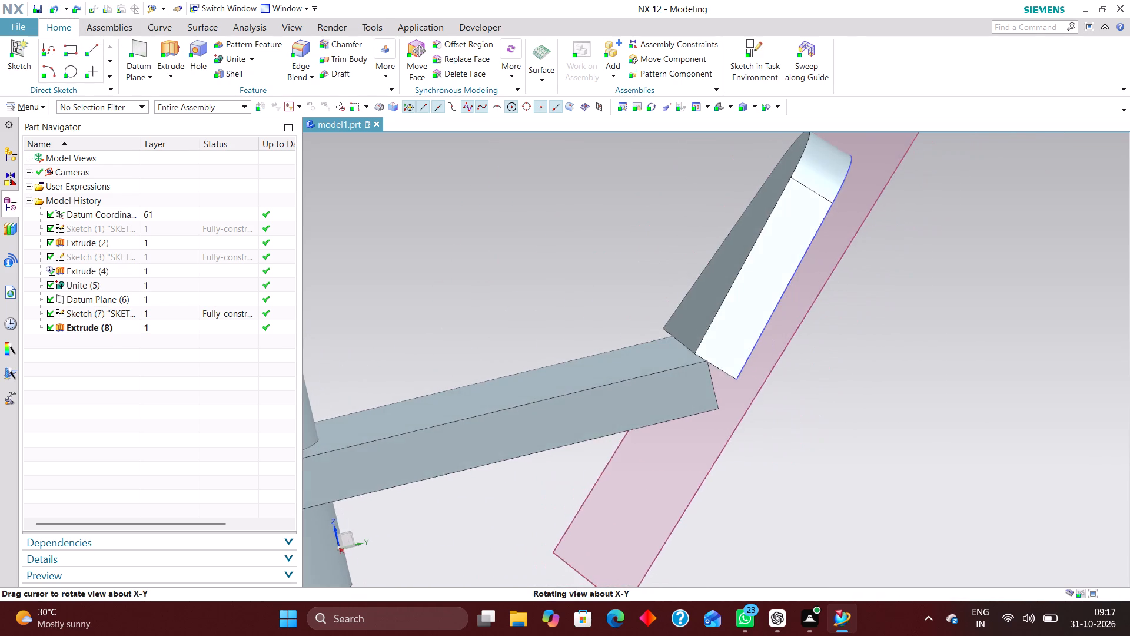
pyautogui.moveTo(805, 393); pyautogui.dragTo(791, 389, button='middle')
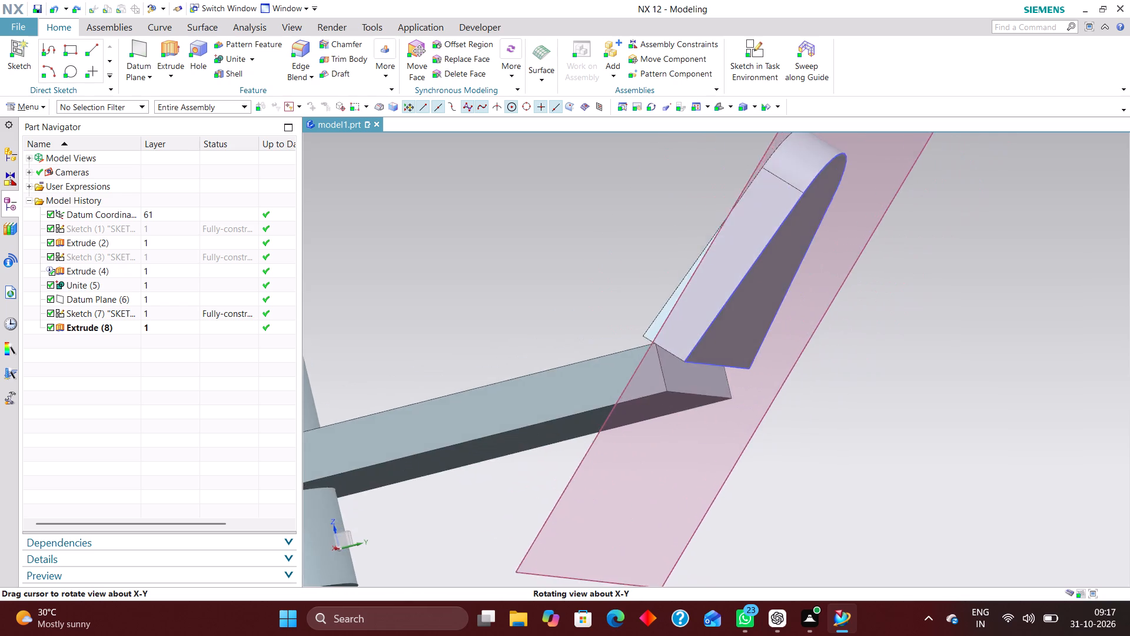
pyautogui.moveTo(791, 389); pyautogui.dragTo(820, 406, button='middle')
pyautogui.moveTo(819, 406); pyautogui.dragTo(812, 402, button='middle')
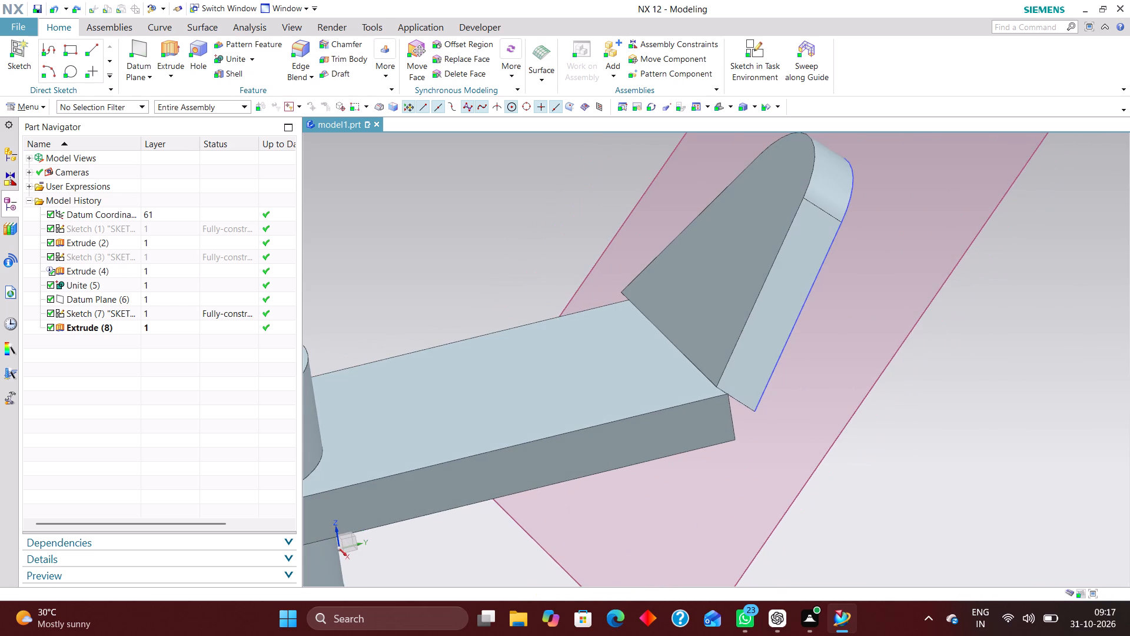
pyautogui.moveTo(829, 486); pyautogui.dragTo(823, 476, button='middle')
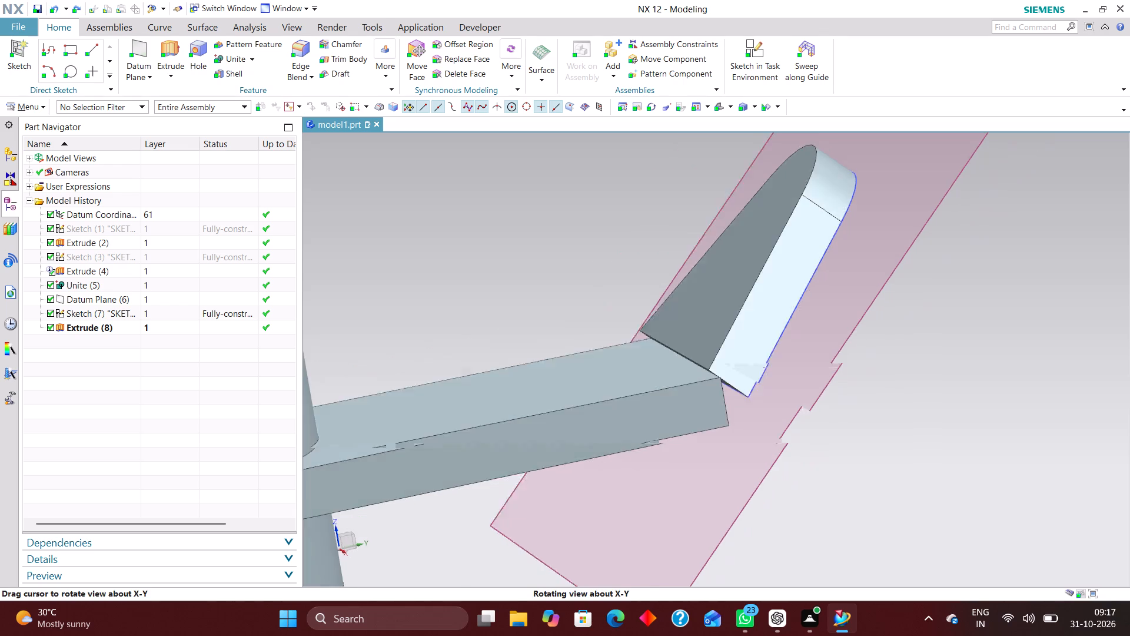
pyautogui.moveTo(823, 476); pyautogui.dragTo(821, 480, button='middle')
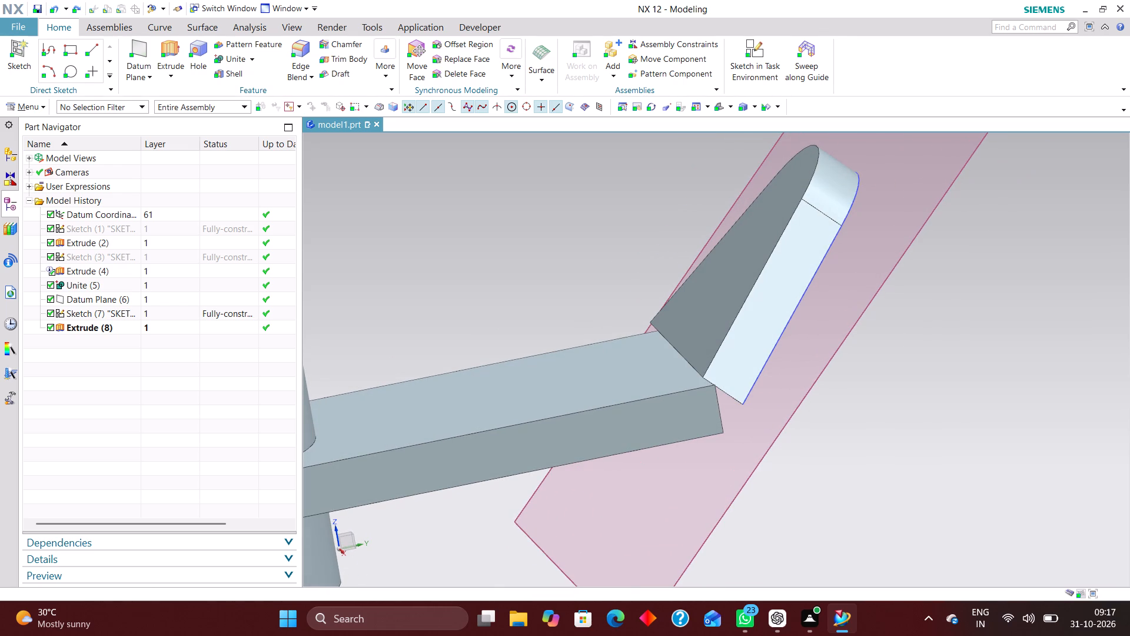
pyautogui.scroll(-3, 790, 403)
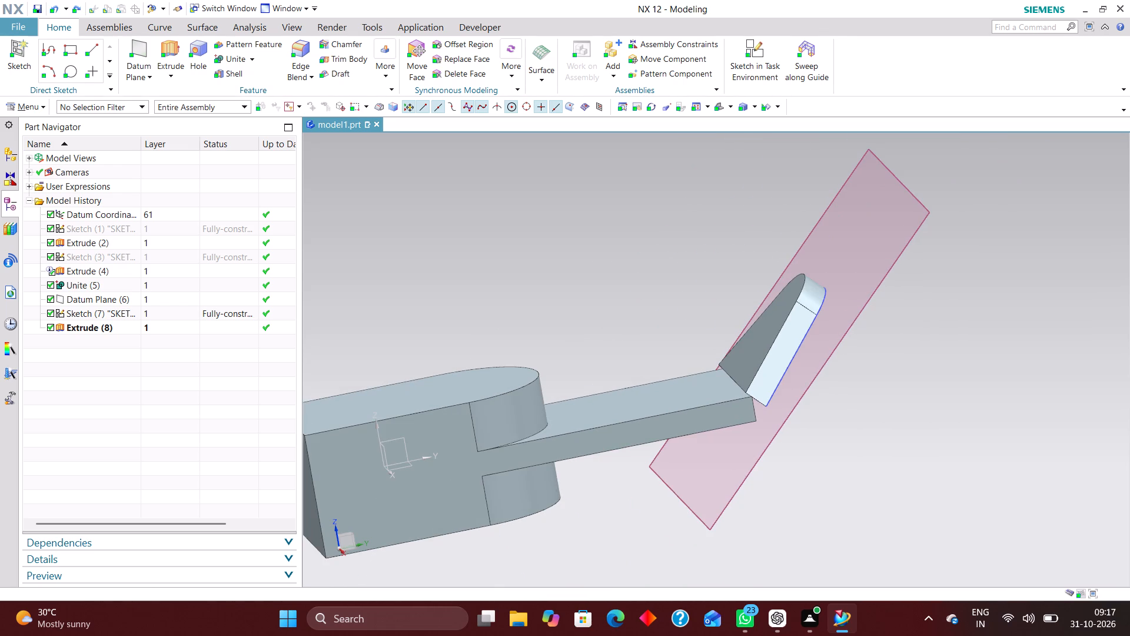
pyautogui.scroll(4, 742, 406)
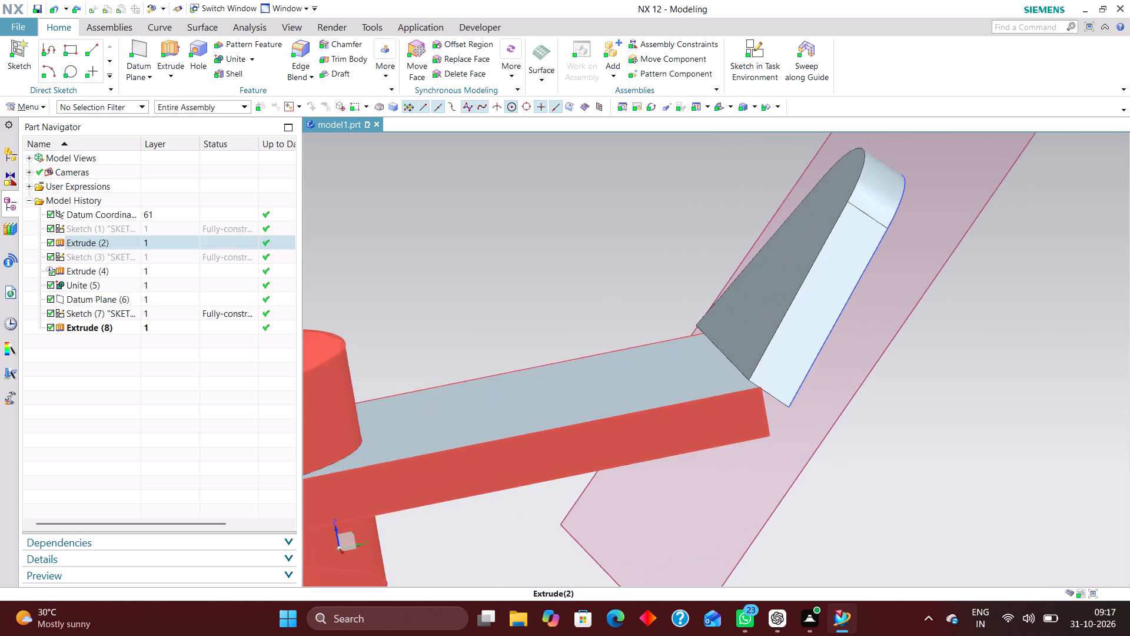
pyautogui.moveTo(850, 452); pyautogui.dragTo(844, 451, button='middle')
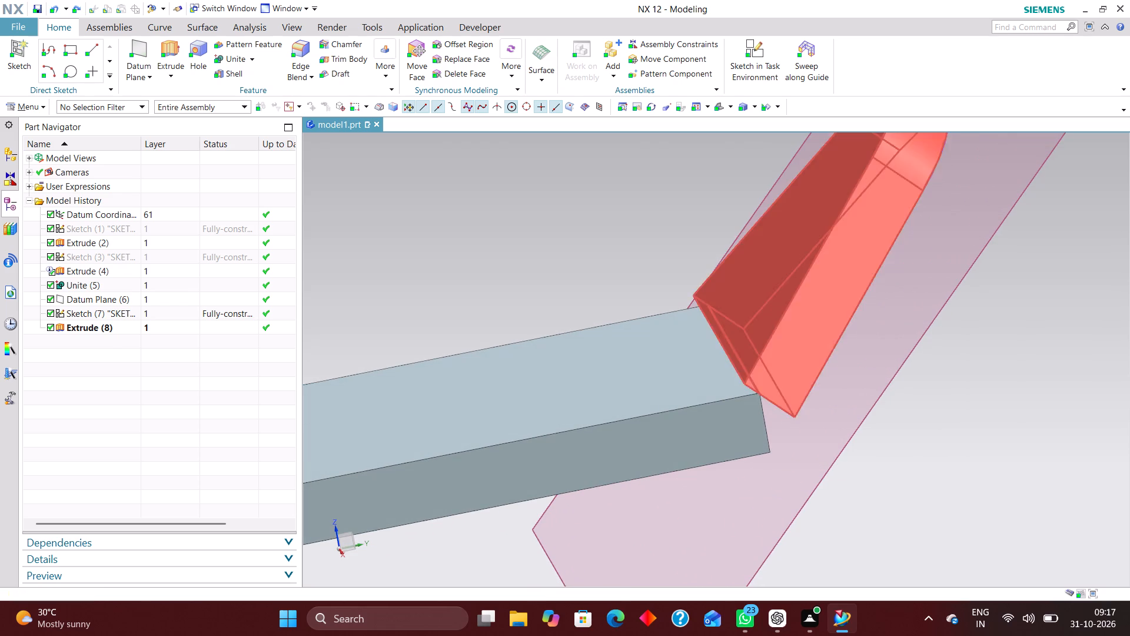
# Edit the tapered profile's extrusion to start at -2.5 mm and end at 6.5 mm, keeping it united with the plate.
pyautogui.doubleClick(805, 356)
pyautogui.moveTo(975, 395); pyautogui.dragTo(898, 395, button='right')
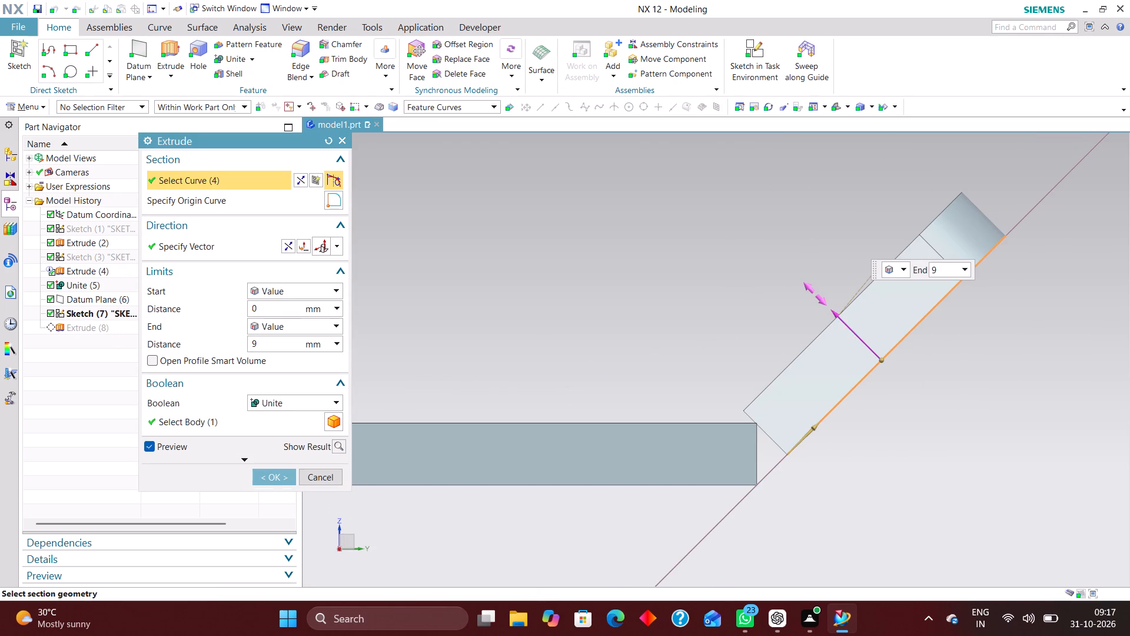
pyautogui.moveTo(835, 308); pyautogui.dragTo(850, 319)
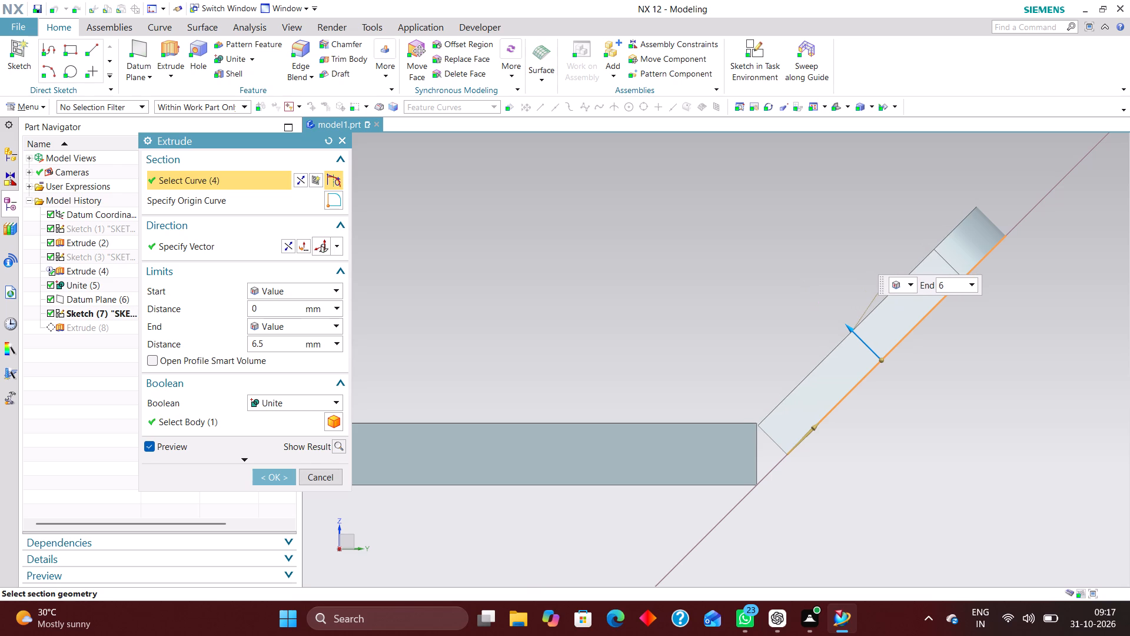
pyautogui.moveTo(850, 319); pyautogui.dragTo(849, 321)
pyautogui.moveTo(849, 321); pyautogui.dragTo(849, 319)
pyautogui.moveTo(882, 360); pyautogui.dragTo(886, 366)
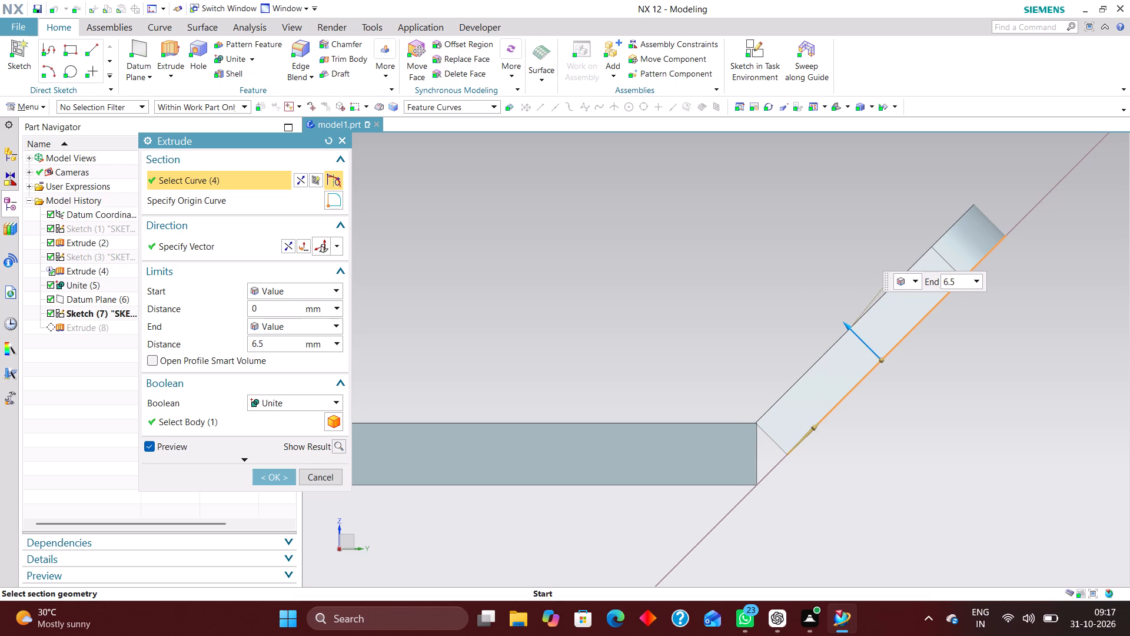
pyautogui.moveTo(886, 366); pyautogui.dragTo(894, 377)
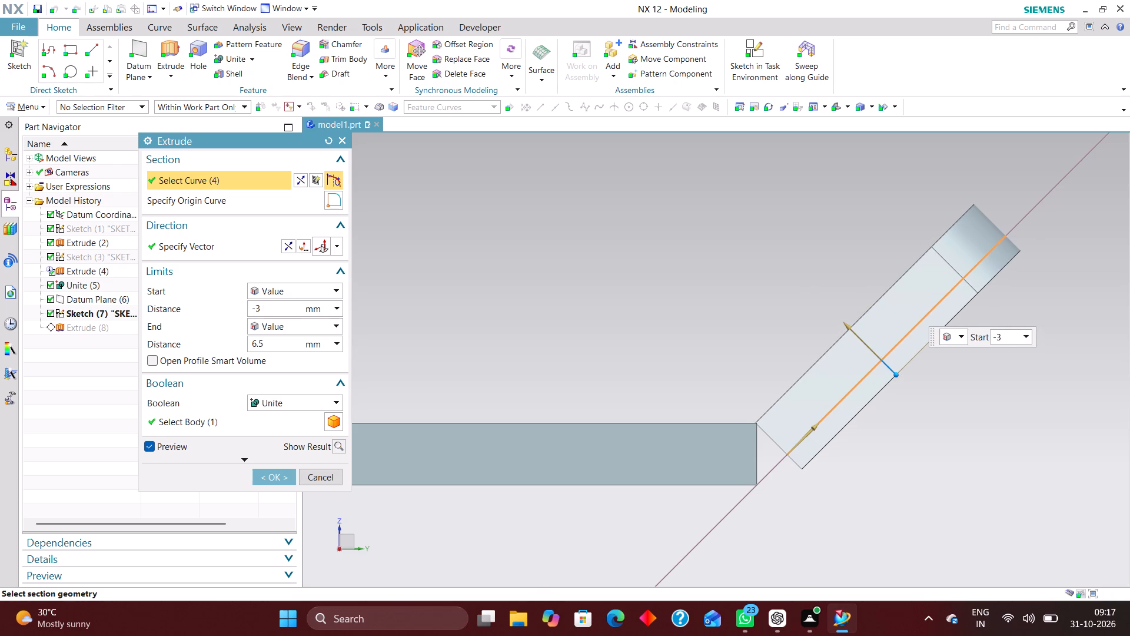
pyautogui.moveTo(894, 377); pyautogui.dragTo(891, 376)
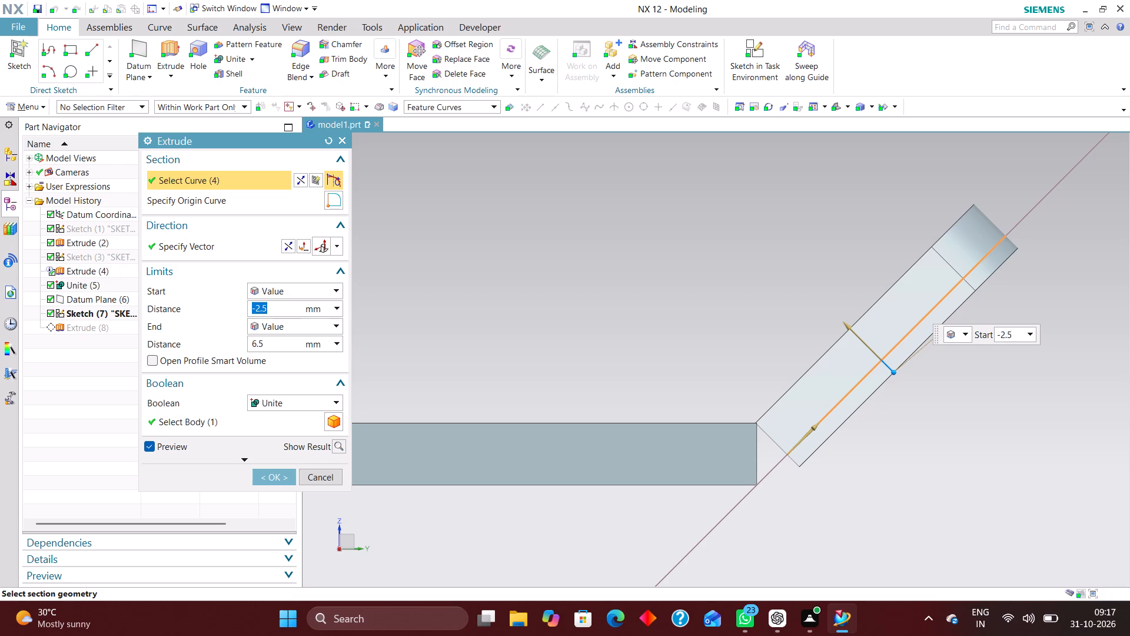
pyautogui.click(278, 475)
# Inspect the joint between the edited angled extrusion and the plate's end from above, below and the side.
pyautogui.scroll(1, 866, 503)
pyautogui.moveTo(867, 505); pyautogui.dragTo(886, 534, button='middle')
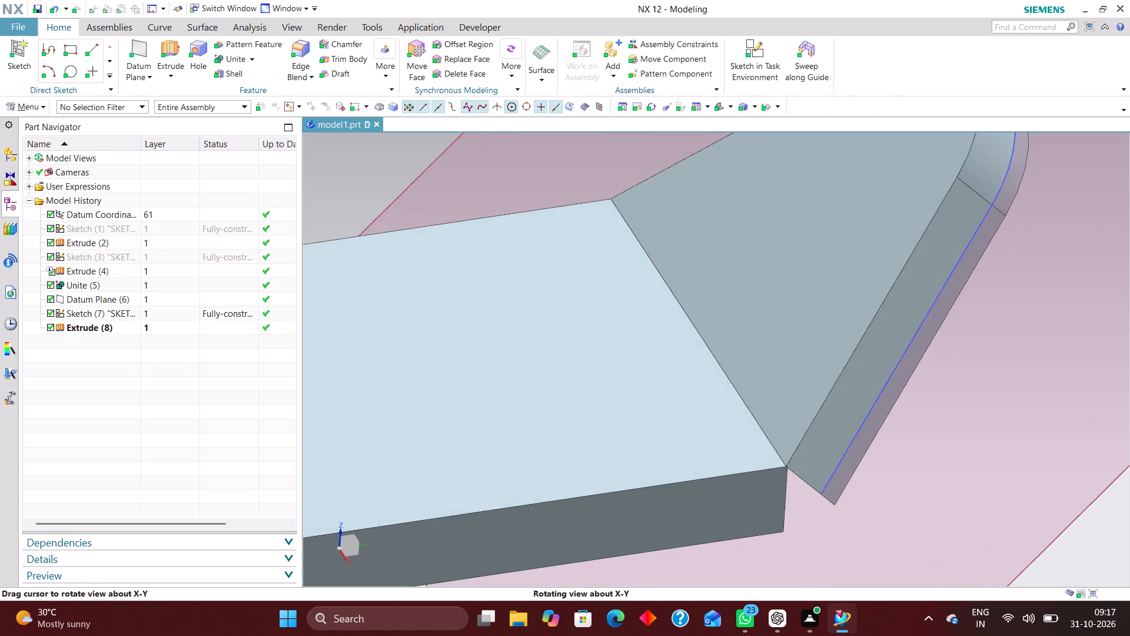
pyautogui.moveTo(886, 534); pyautogui.dragTo(876, 515, button='middle')
pyautogui.moveTo(872, 508); pyautogui.dragTo(876, 517, button='middle')
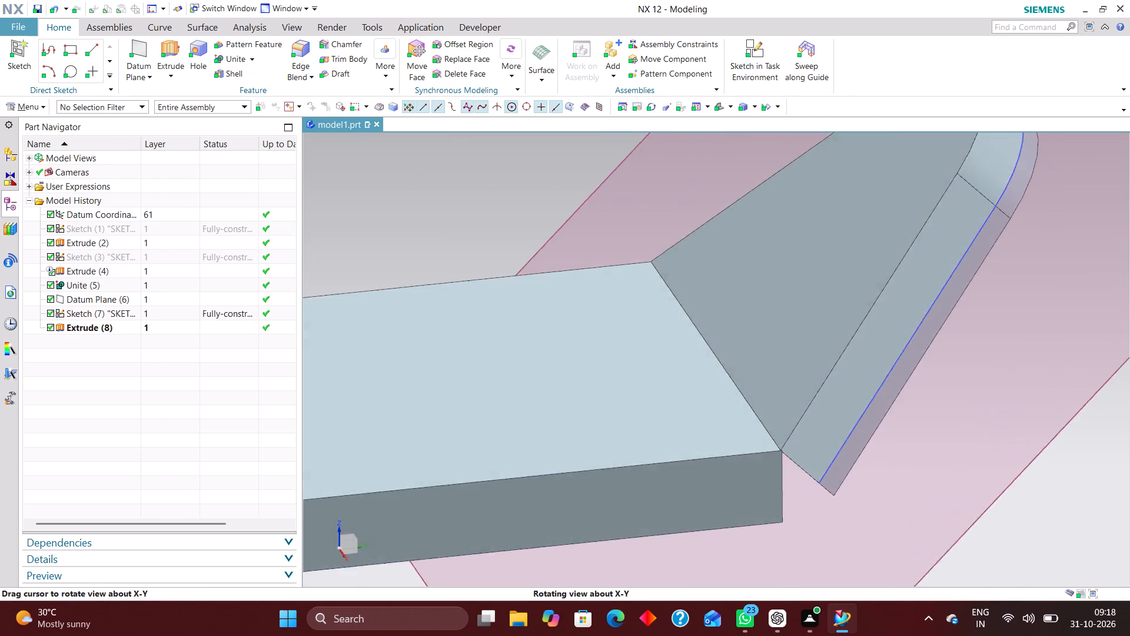
pyautogui.moveTo(876, 517); pyautogui.dragTo(875, 528, button='middle')
pyautogui.scroll(7, 793, 468)
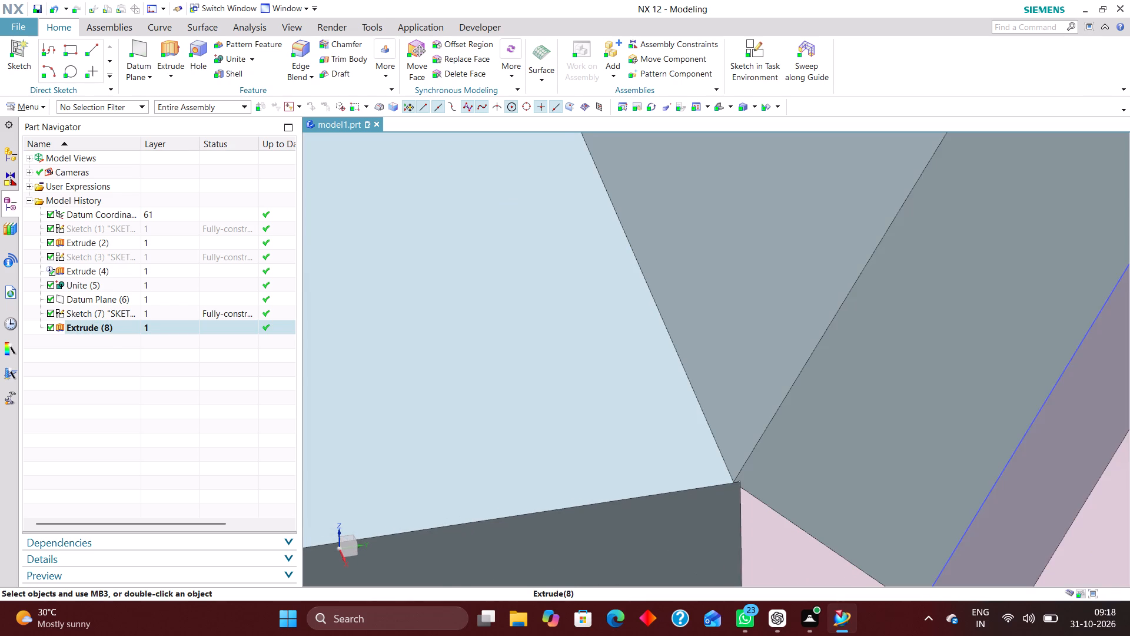
pyautogui.scroll(-10, 759, 446)
pyautogui.scroll(1, 811, 506)
pyautogui.moveTo(825, 509); pyautogui.dragTo(875, 540, button='middle')
pyautogui.scroll(-3, 869, 499)
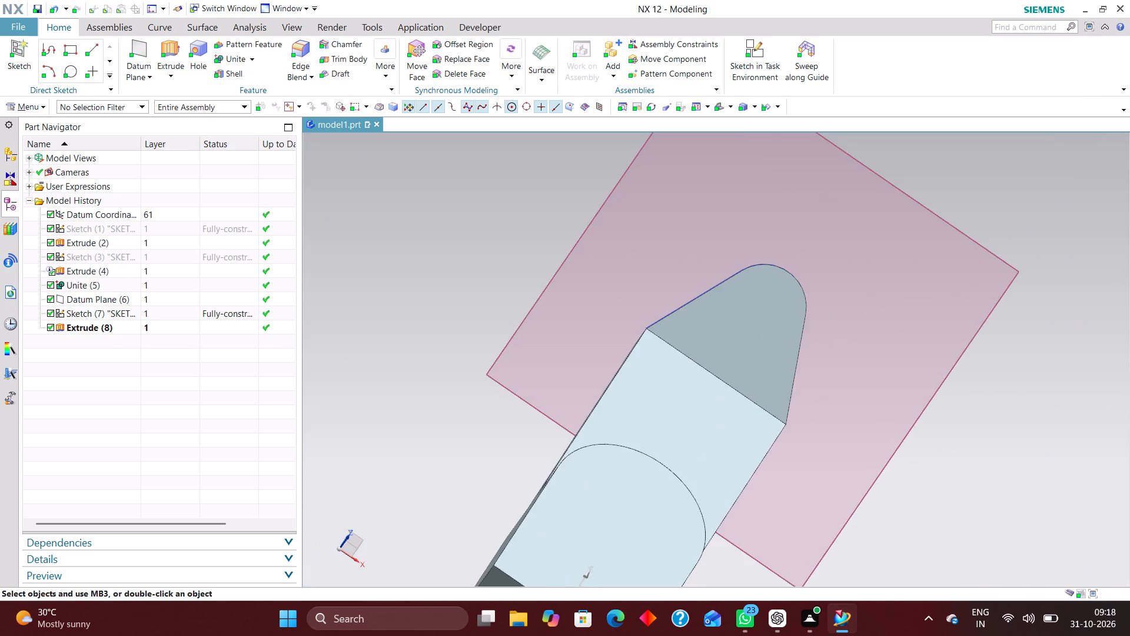
pyautogui.moveTo(870, 489); pyautogui.dragTo(776, 451, button='middle')
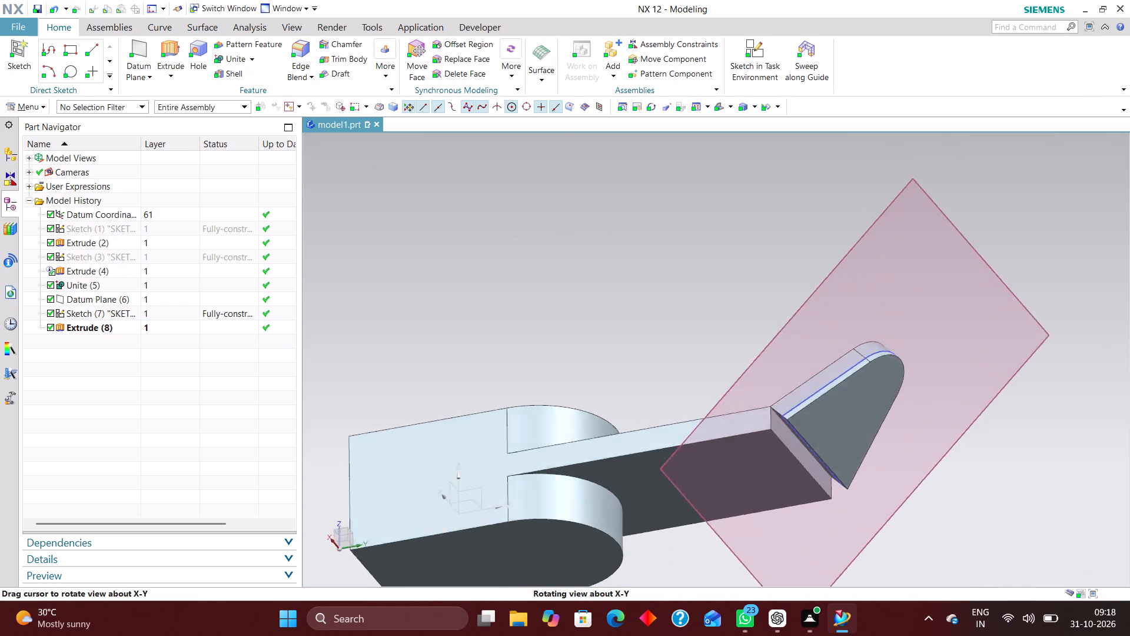
pyautogui.moveTo(776, 451); pyautogui.dragTo(797, 466, button='middle')
pyautogui.scroll(-2, 800, 389)
pyautogui.scroll(8, 818, 426)
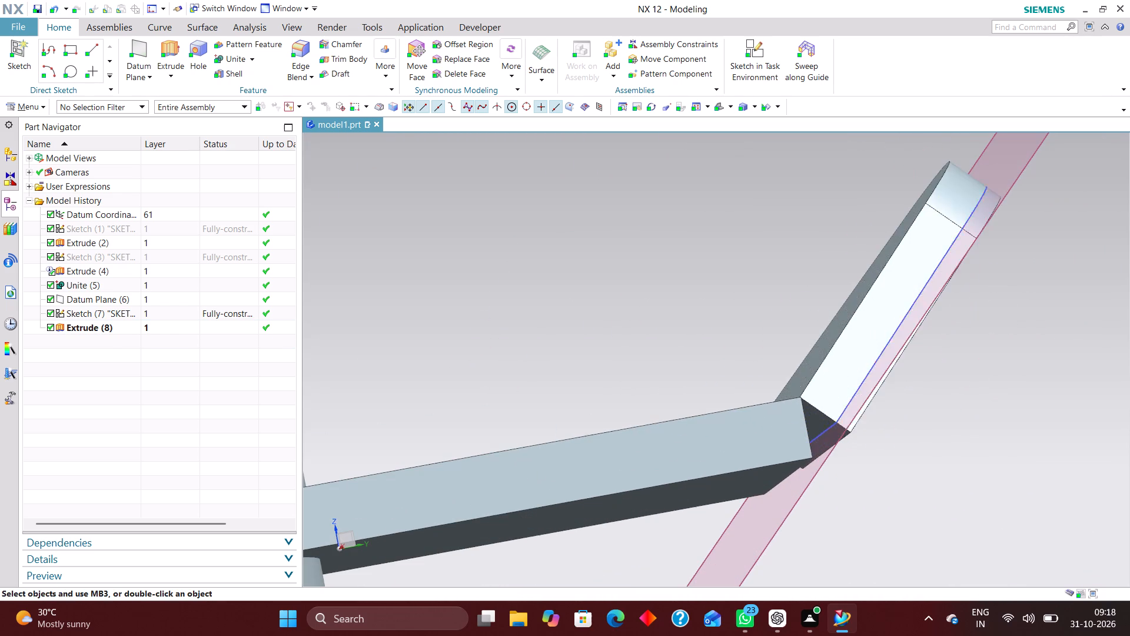
# Hide the tapered profile's sketch.
pyautogui.moveTo(823, 431); pyautogui.dragTo(827, 455, button='right')
# Examine the corner where the angled extrusion touches the plate's upper end edge at close range.
pyautogui.moveTo(858, 463); pyautogui.dragTo(855, 487, button='middle')
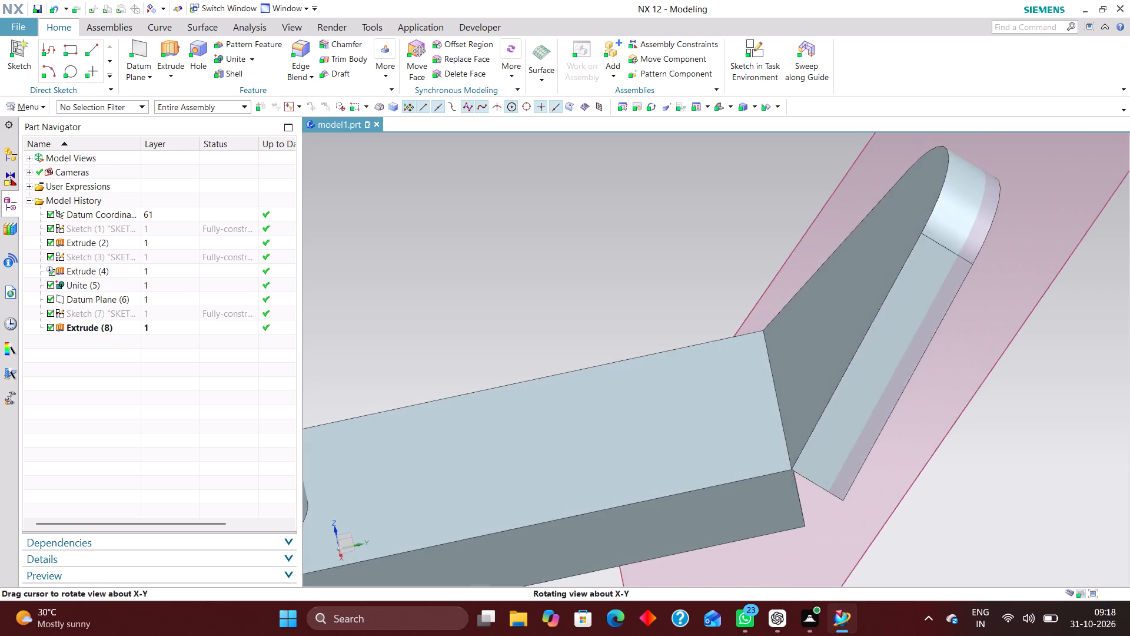
pyautogui.moveTo(855, 487); pyautogui.dragTo(855, 490, button='middle')
pyautogui.scroll(4, 847, 492)
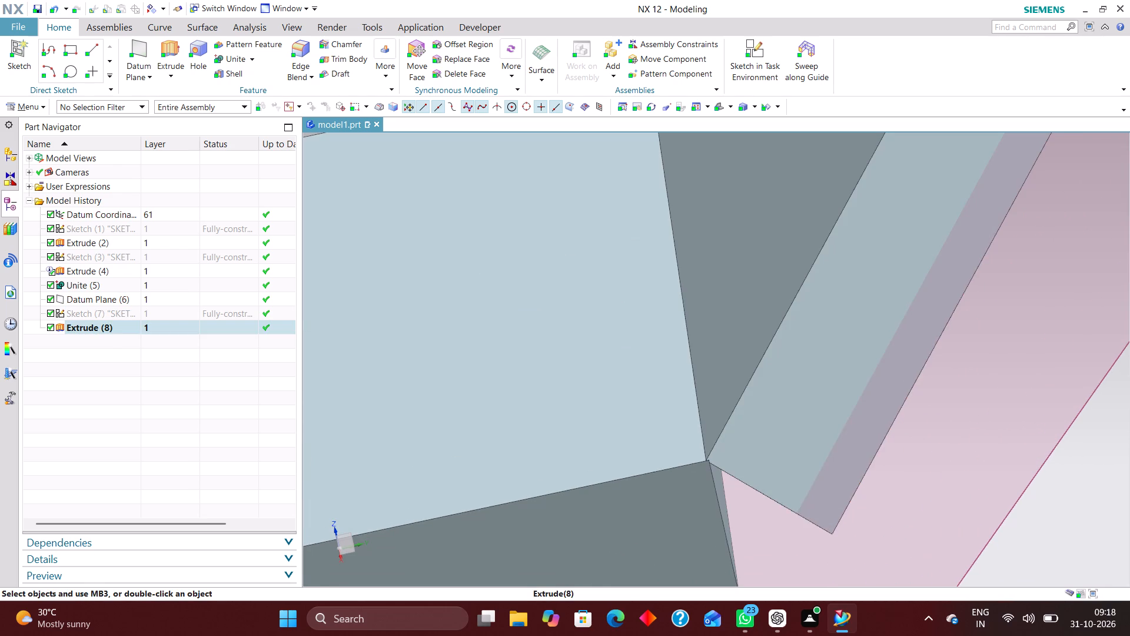
pyautogui.scroll(14, 710, 472)
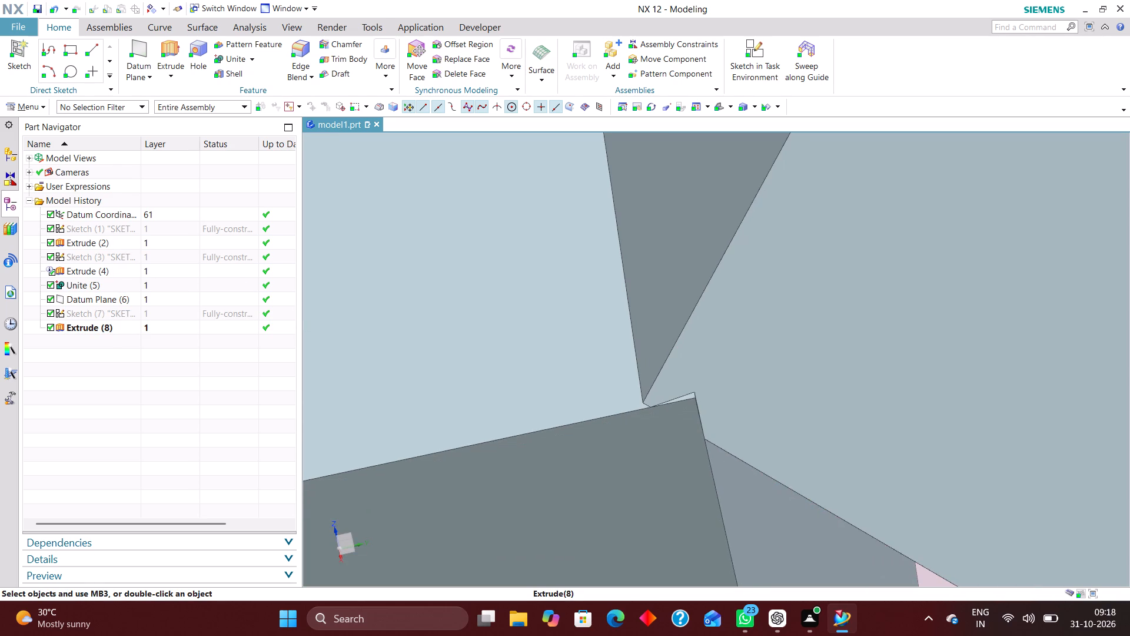
pyautogui.scroll(6, 694, 385)
pyautogui.scroll(-14, 702, 361)
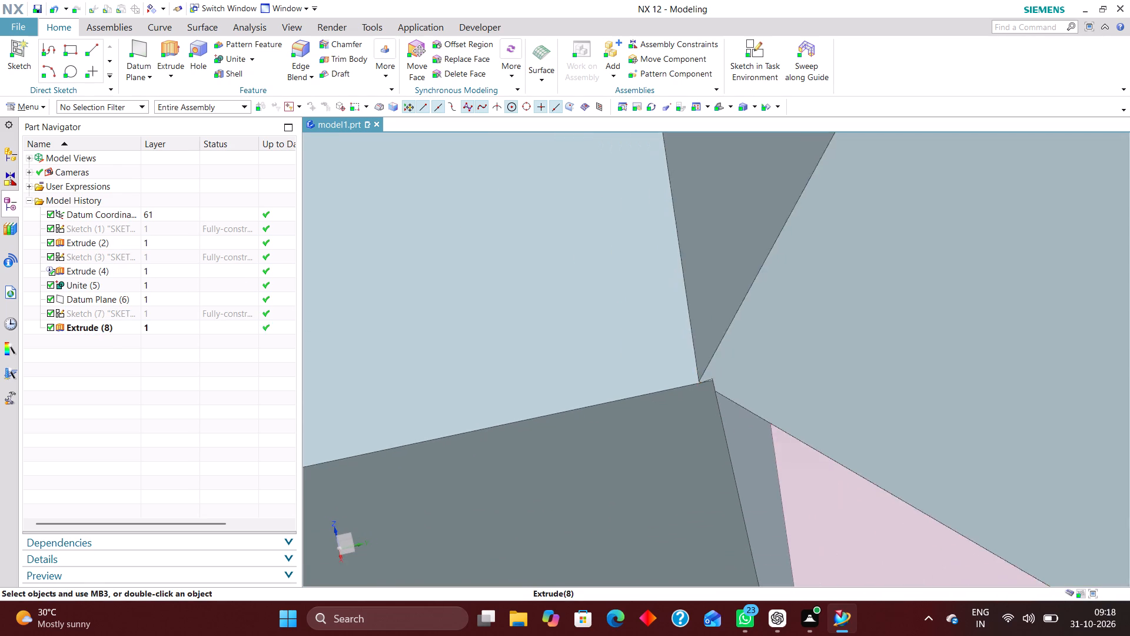
pyautogui.scroll(-10, 719, 377)
# Open the tapered profile's sketch to review its geometry and dimensions, and leave it without edits.
pyautogui.click(159, 310)
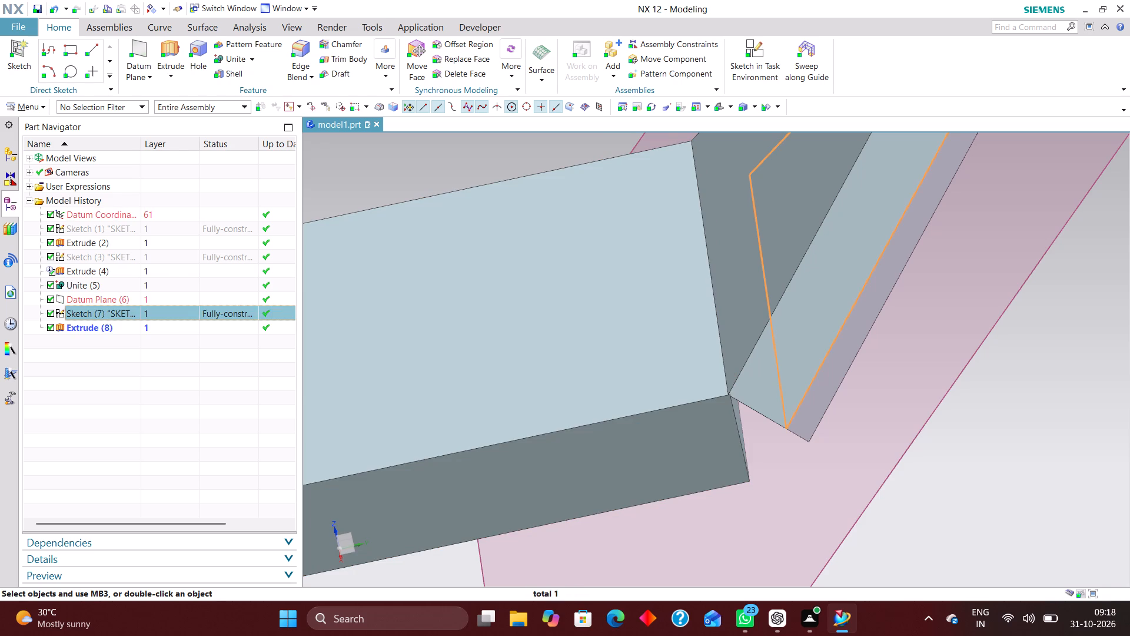
pyautogui.rightClick(169, 314)
pyautogui.click(245, 69)
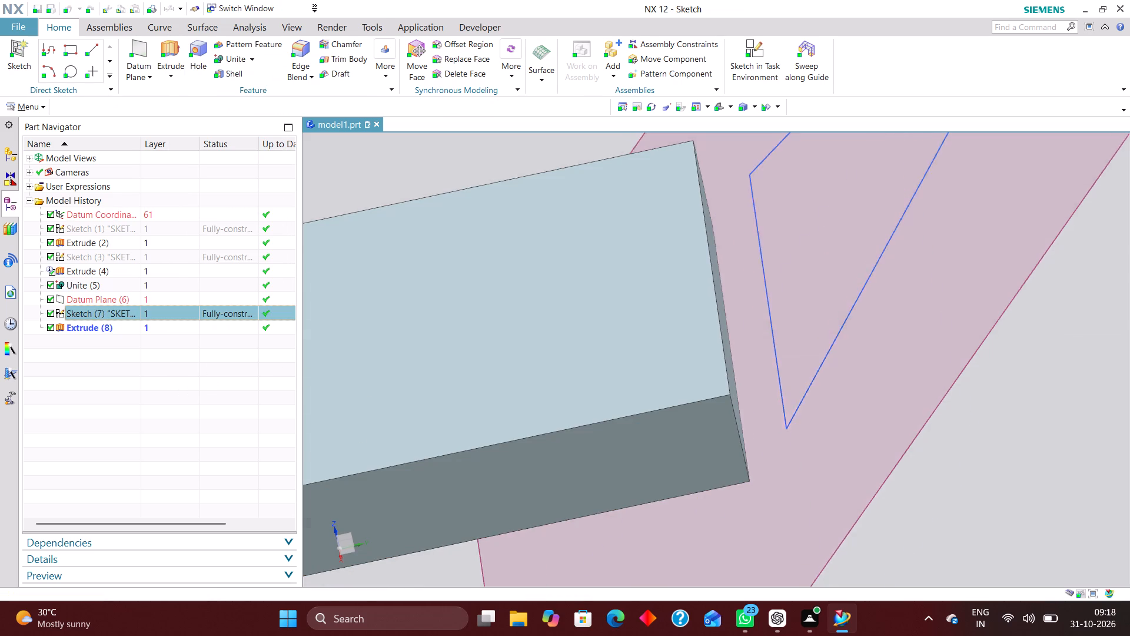
pyautogui.scroll(4, 656, 343)
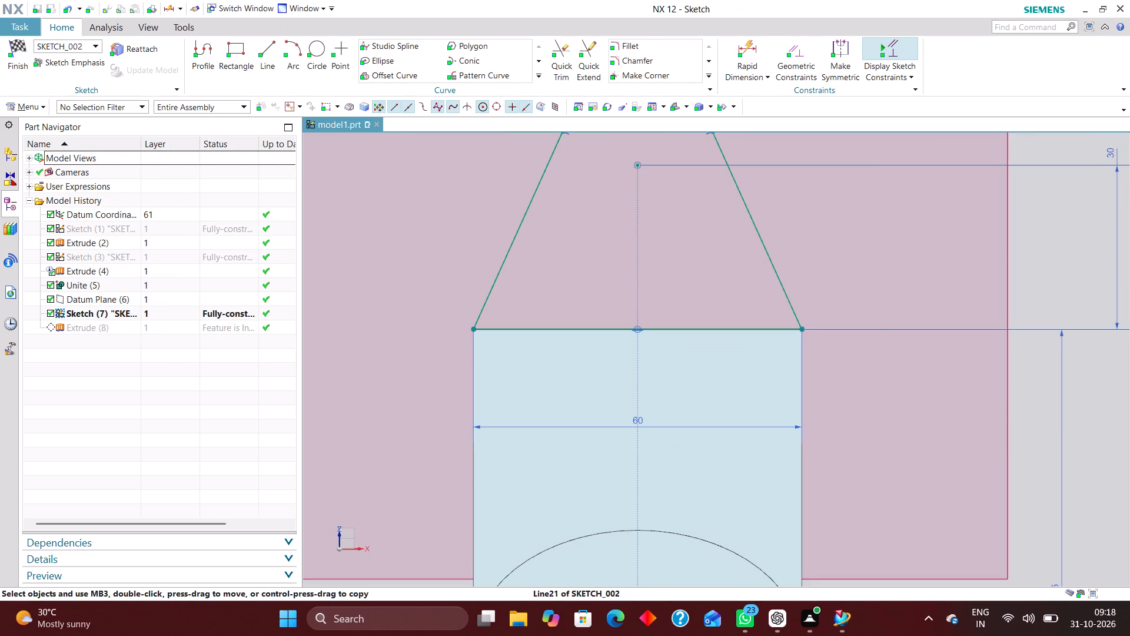
pyautogui.click(26, 47)
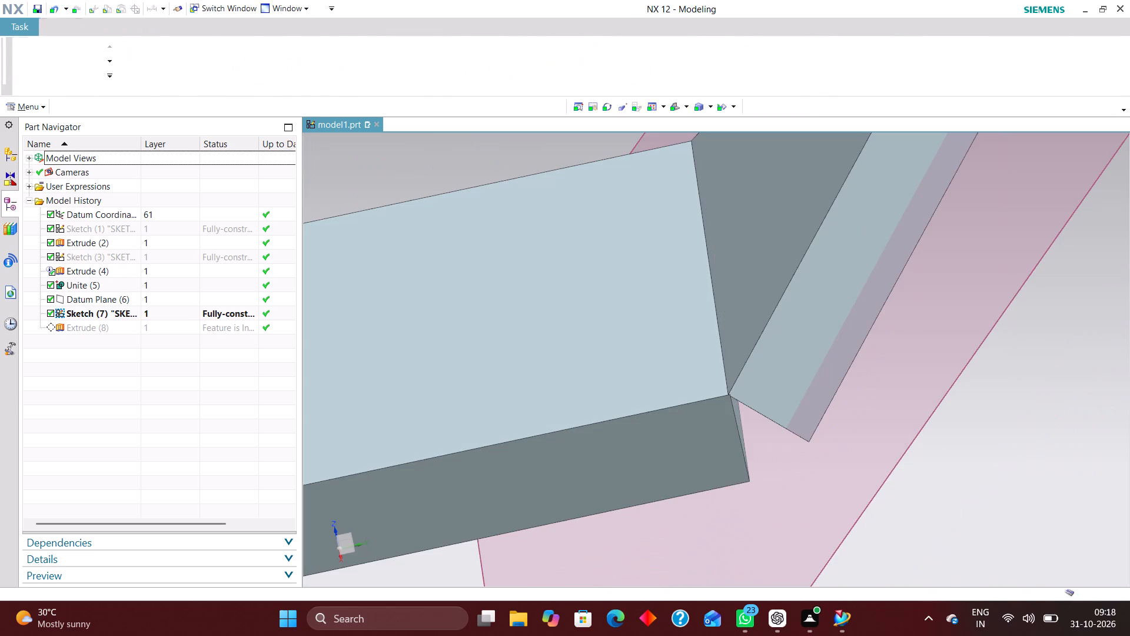
# Edit the angled datum plane with rollback, picking the plate's upper end edge as its through axis at -135°.
pyautogui.click(154, 299)
pyautogui.rightClick(155, 298)
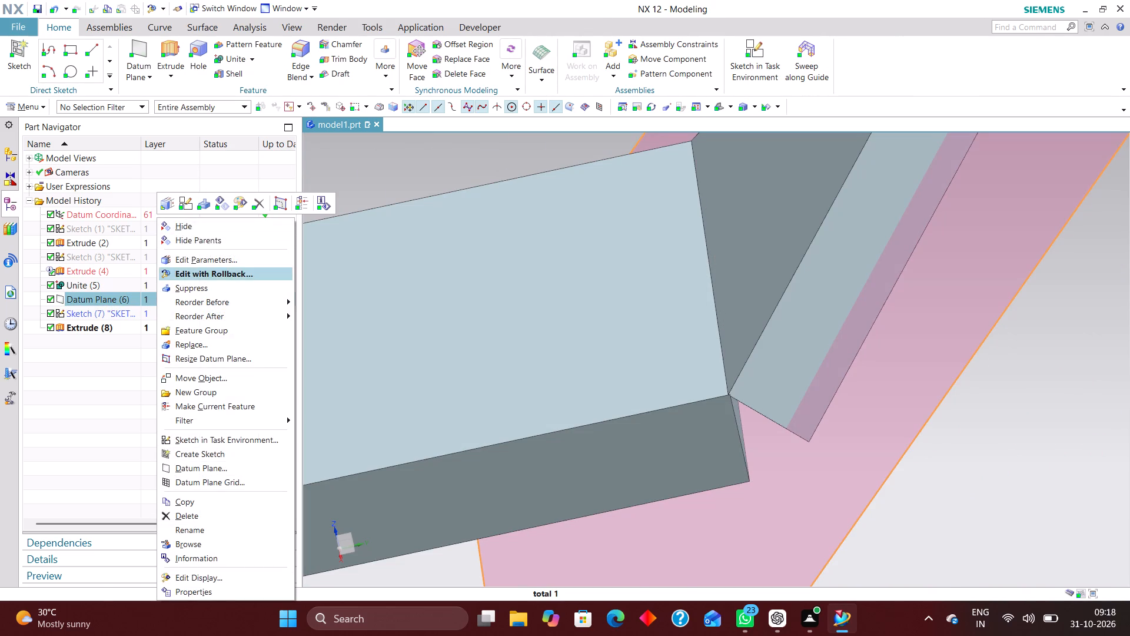
pyautogui.click(227, 275)
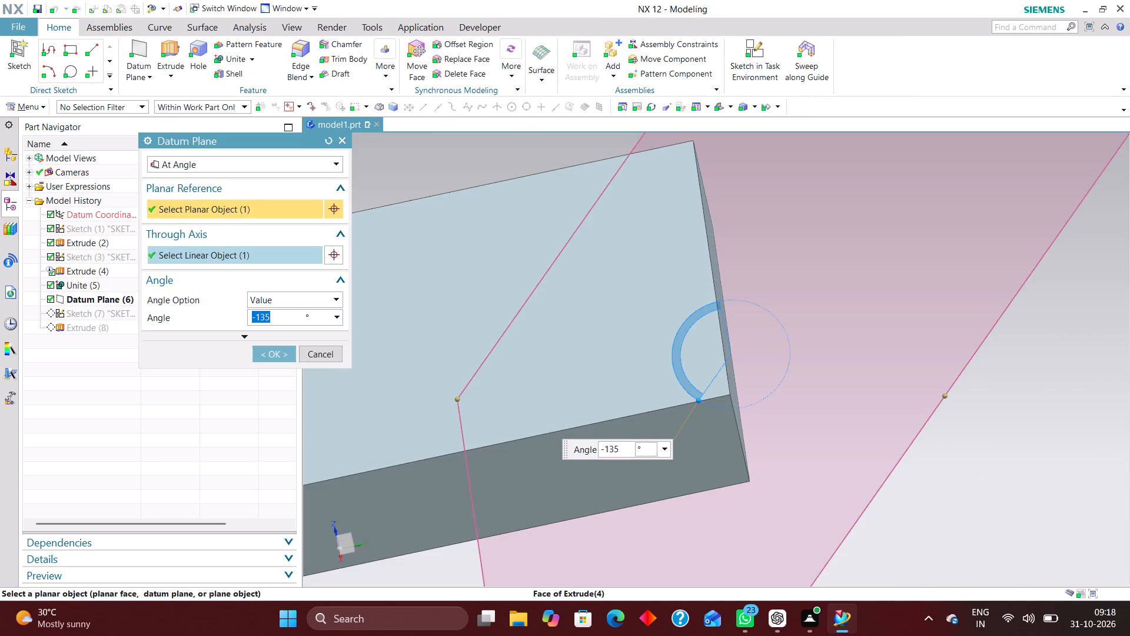
pyautogui.click(293, 261)
pyautogui.click(723, 350)
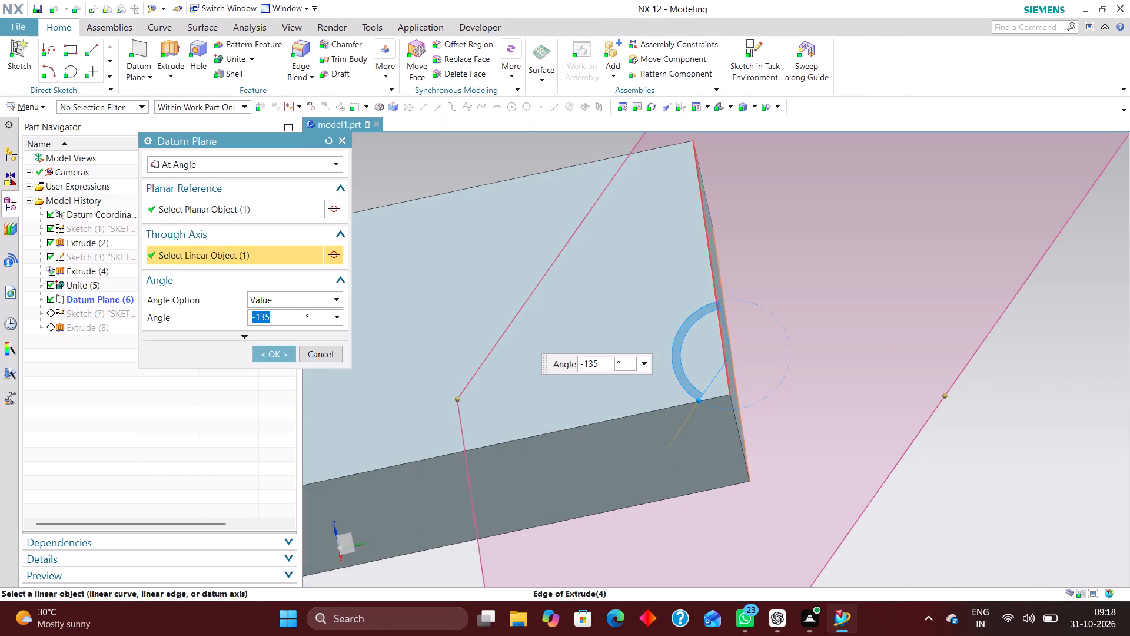
pyautogui.click(270, 350)
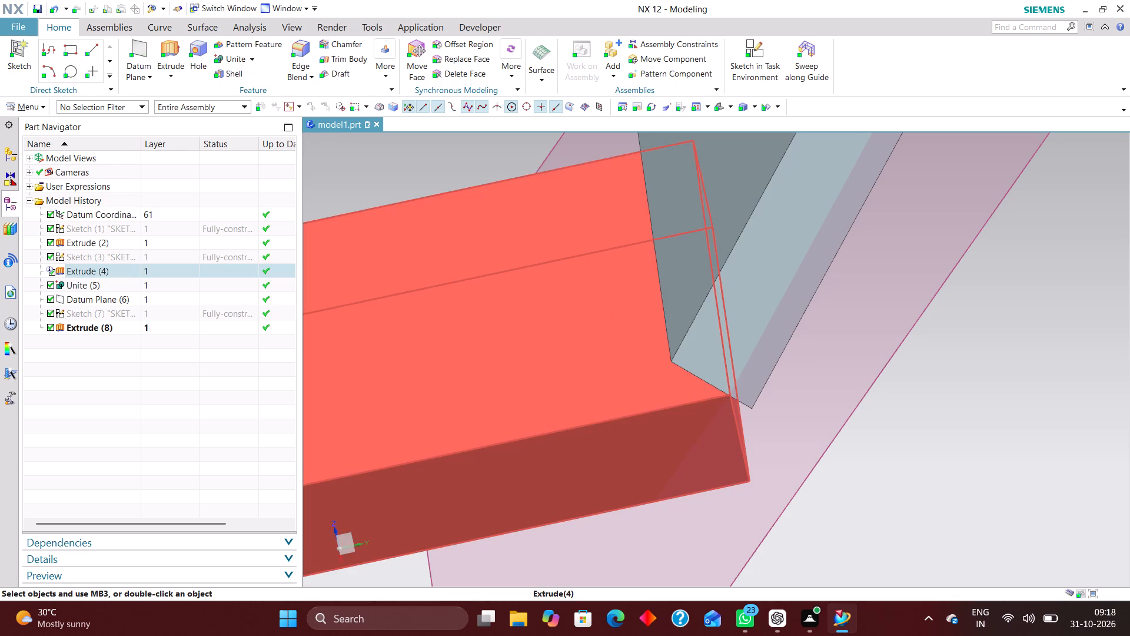
# Edit the angled tapered extrusion's limits to start at -4-5 mm and end at 4.58 mm, united with the plate.
pyautogui.moveTo(797, 418); pyautogui.dragTo(799, 406, button='middle')
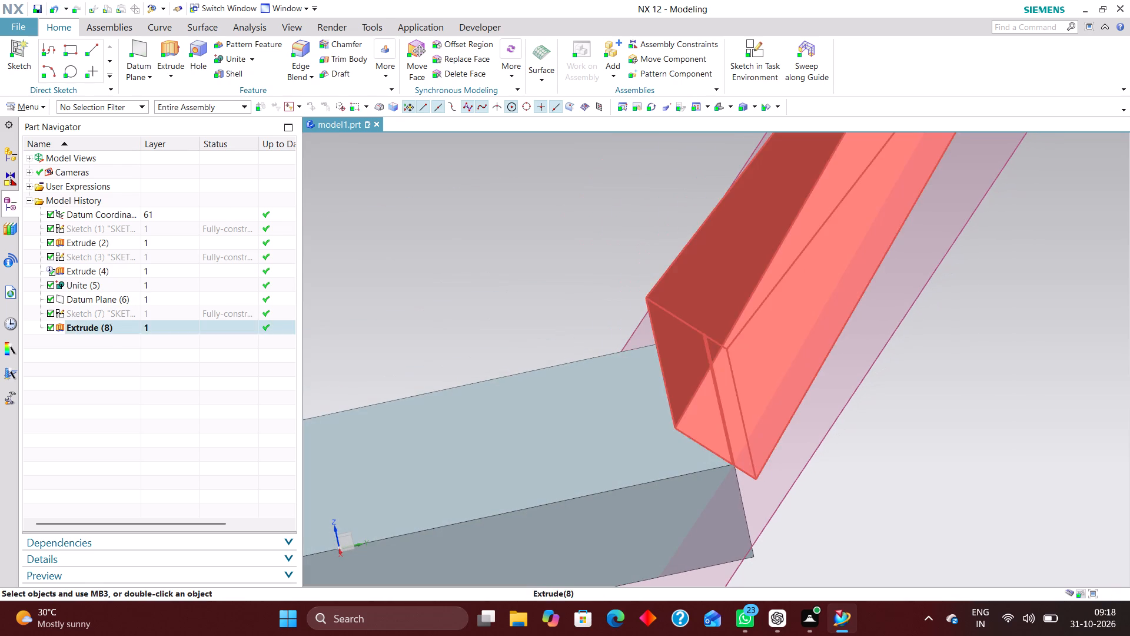
pyautogui.doubleClick(728, 385)
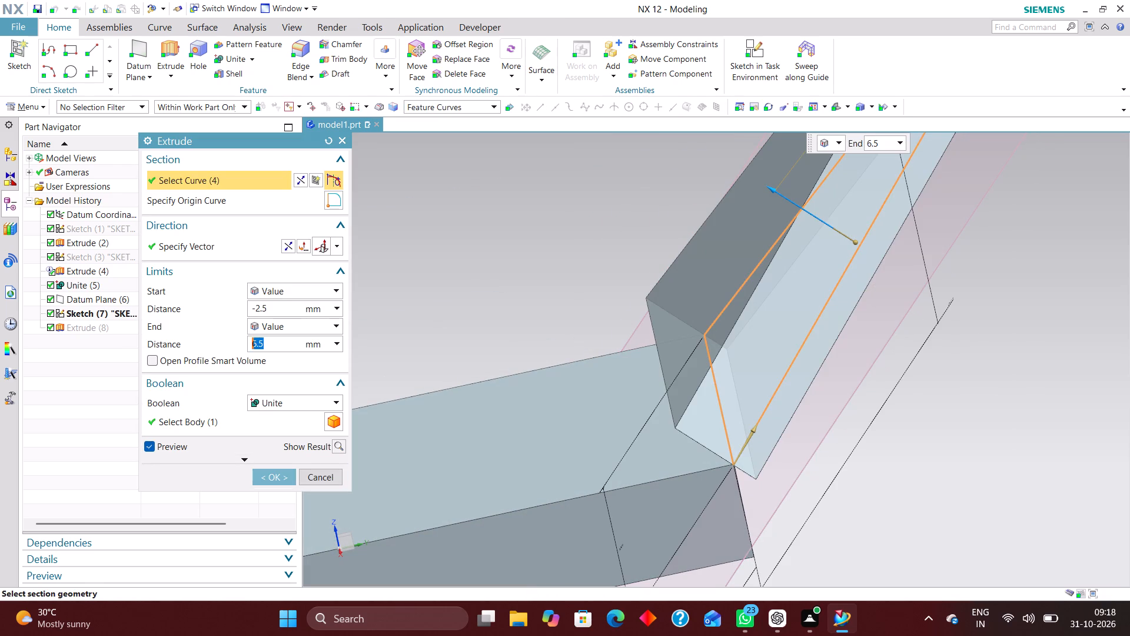
pyautogui.moveTo(279, 309); pyautogui.dragTo(199, 307)
pyautogui.write('-4')
pyautogui.write('-5')
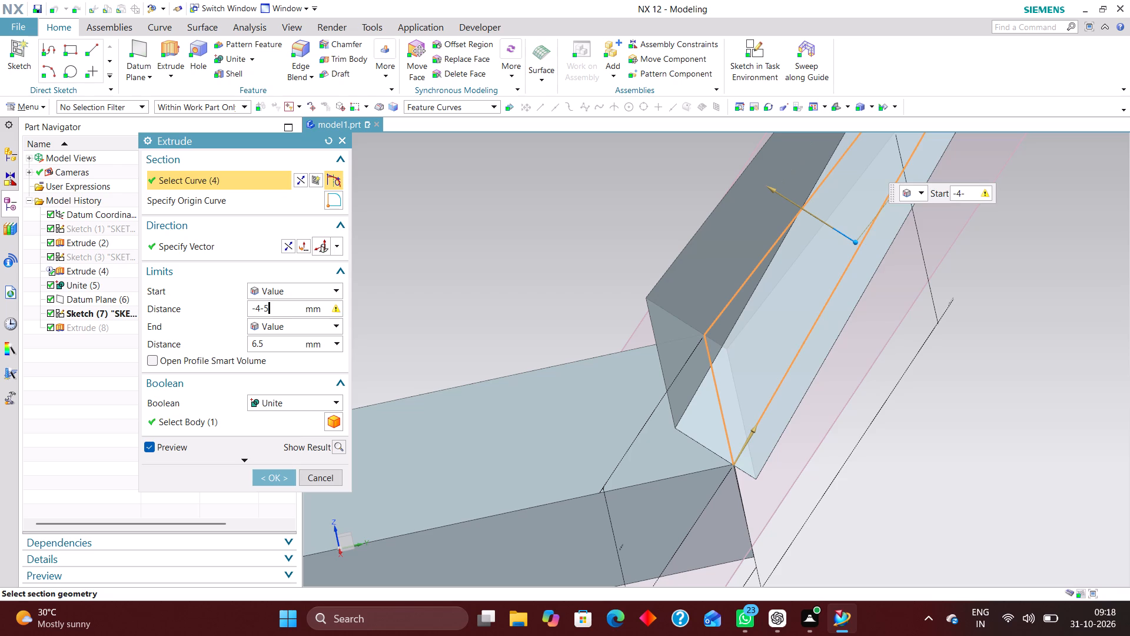
pyautogui.press('Return')
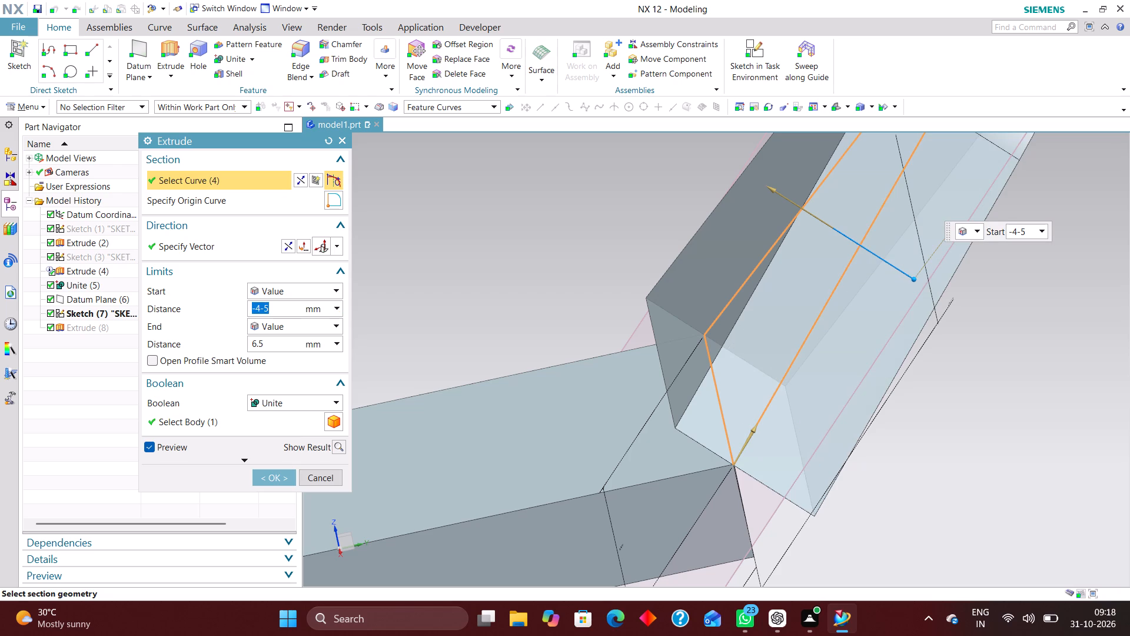
pyautogui.moveTo(263, 342); pyautogui.dragTo(210, 342)
pyautogui.write('-4')
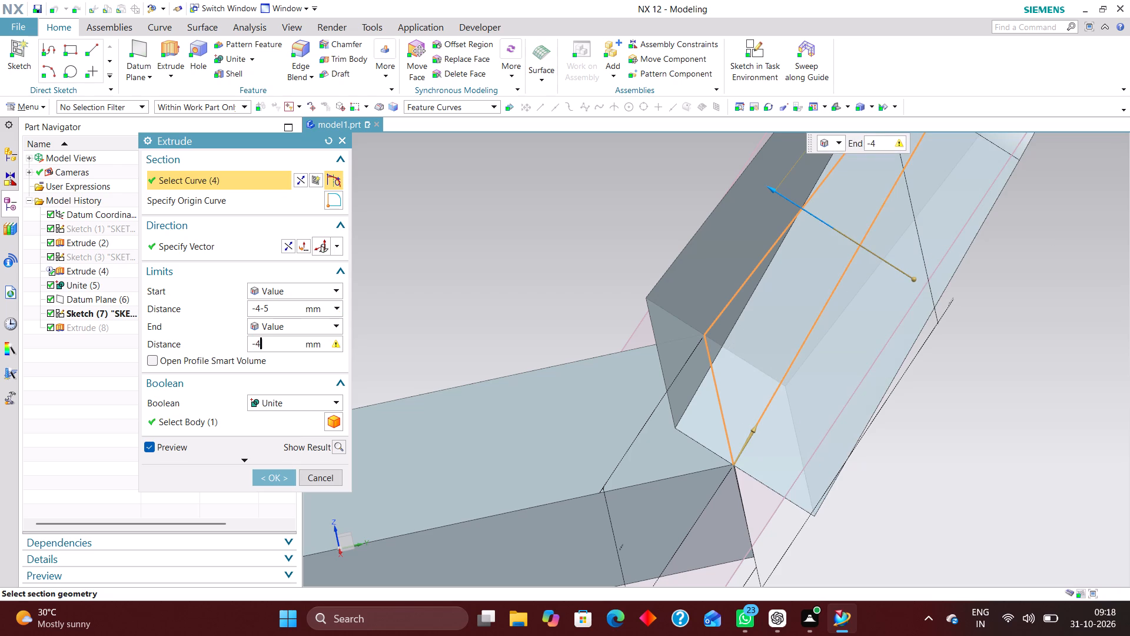
pyautogui.press('Return')
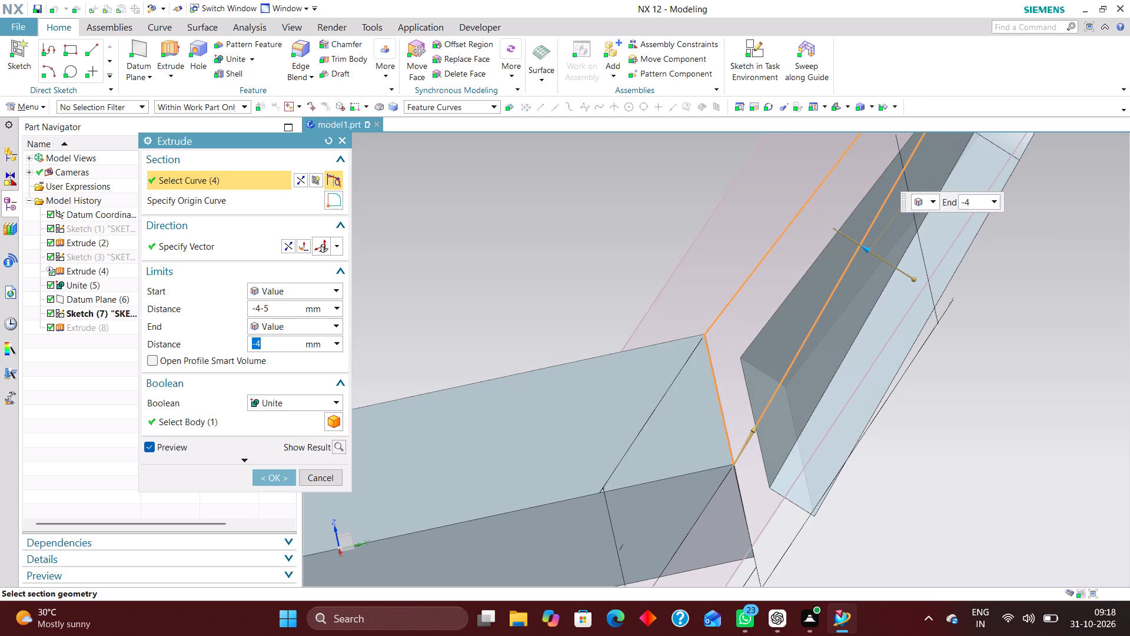
pyautogui.press('4')
pyautogui.write('.58')
pyautogui.press('Return')
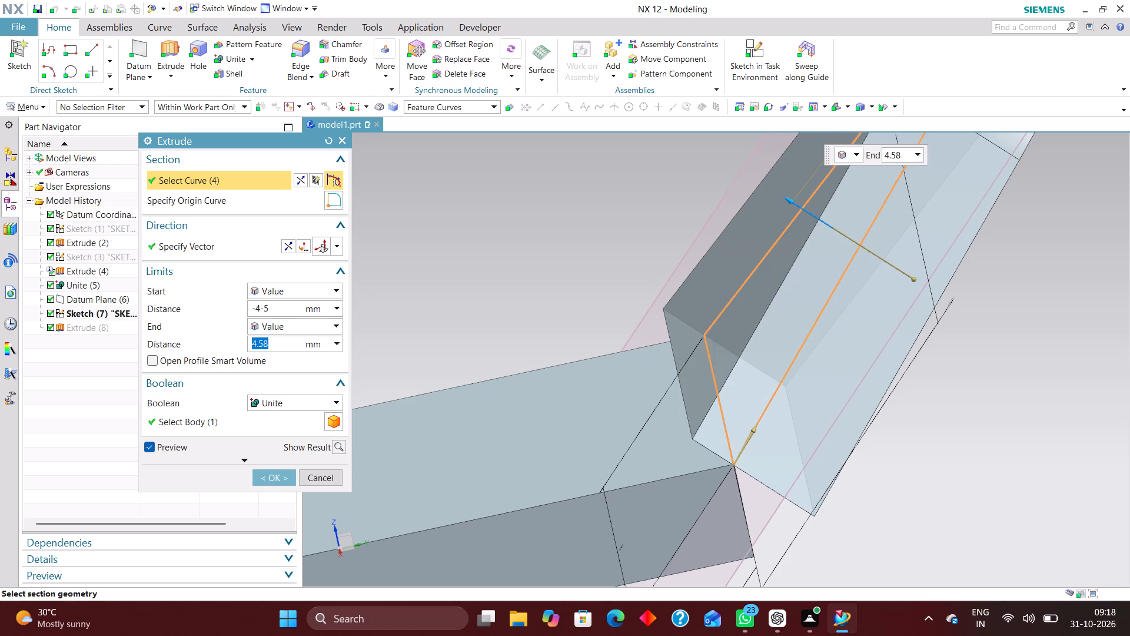
pyautogui.click(262, 477)
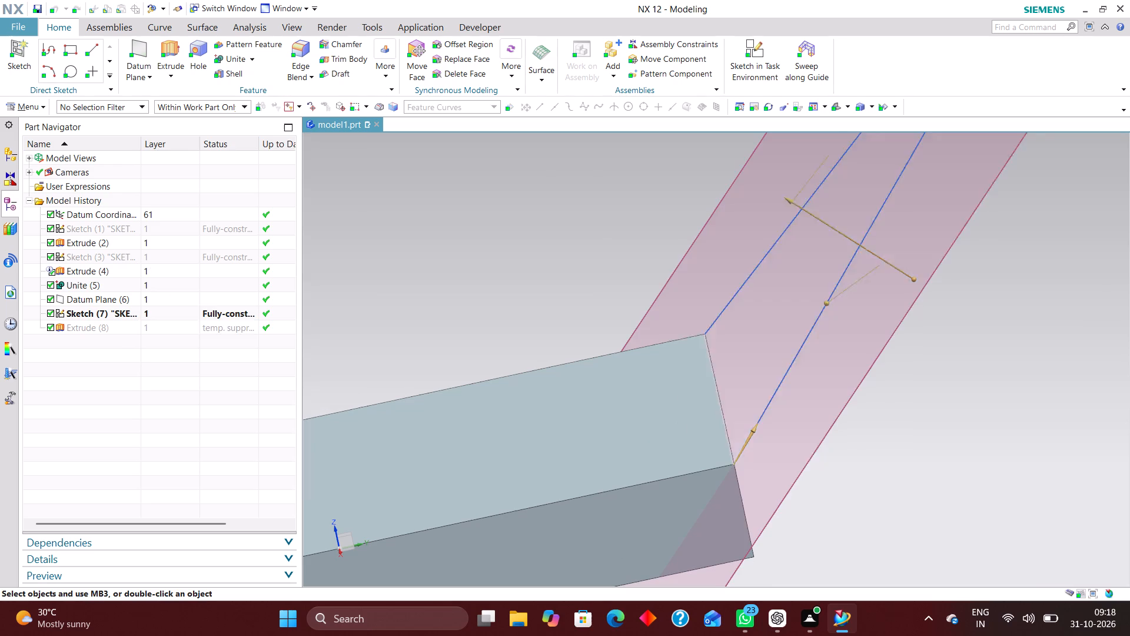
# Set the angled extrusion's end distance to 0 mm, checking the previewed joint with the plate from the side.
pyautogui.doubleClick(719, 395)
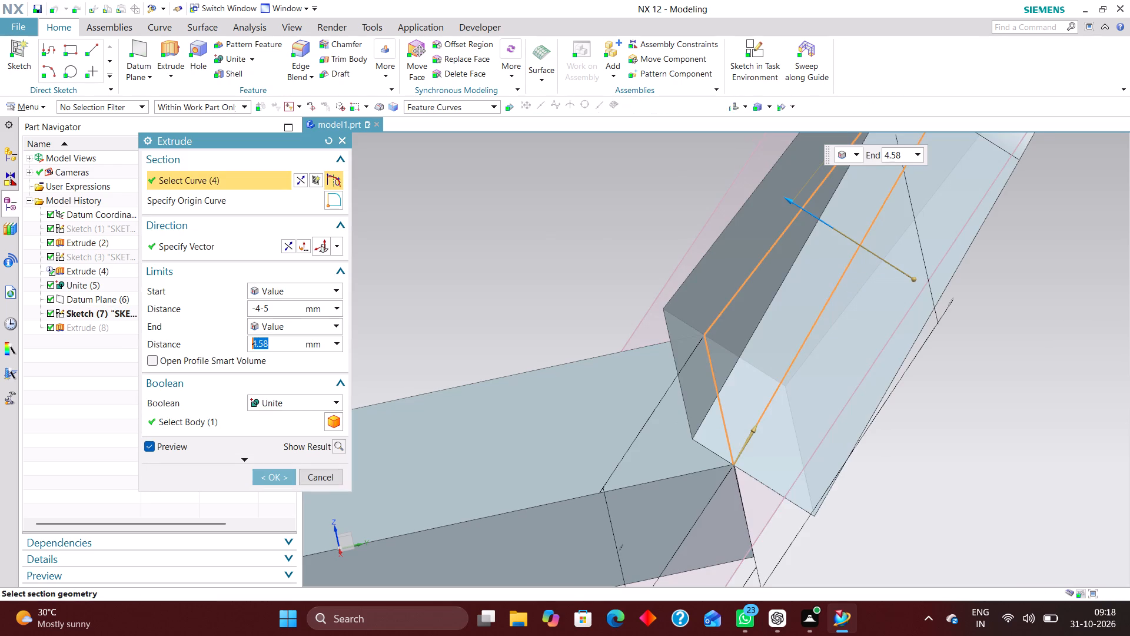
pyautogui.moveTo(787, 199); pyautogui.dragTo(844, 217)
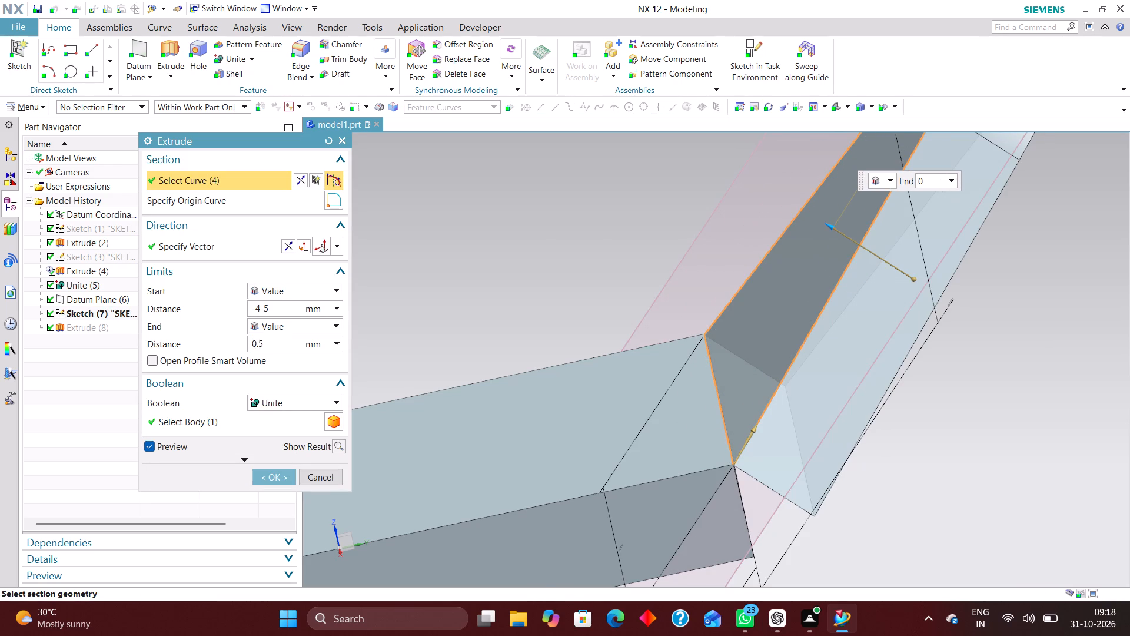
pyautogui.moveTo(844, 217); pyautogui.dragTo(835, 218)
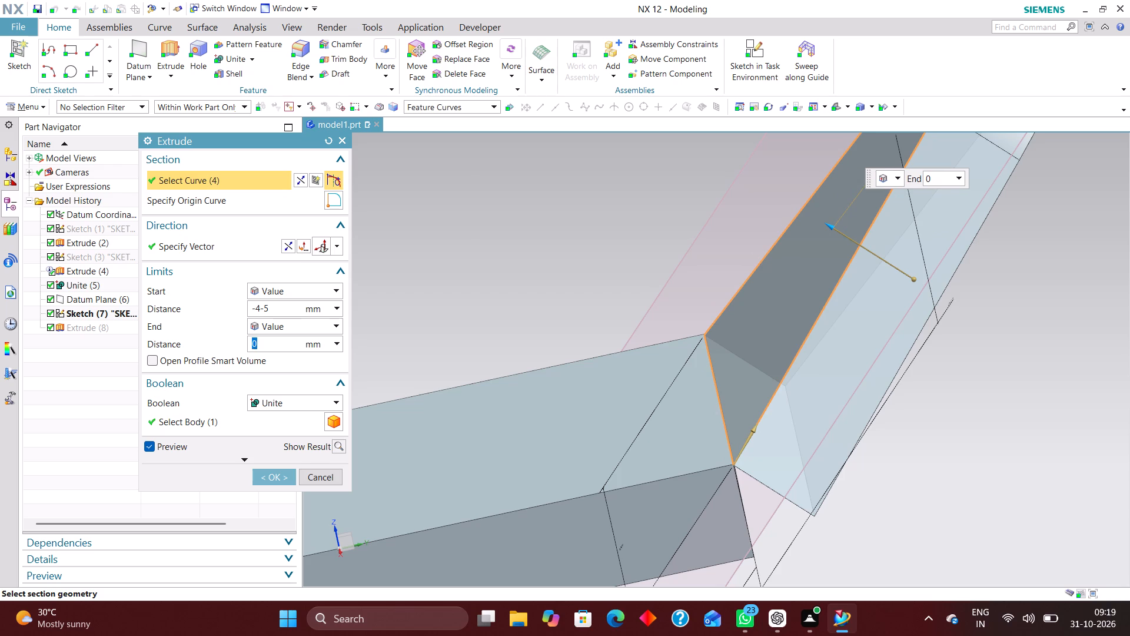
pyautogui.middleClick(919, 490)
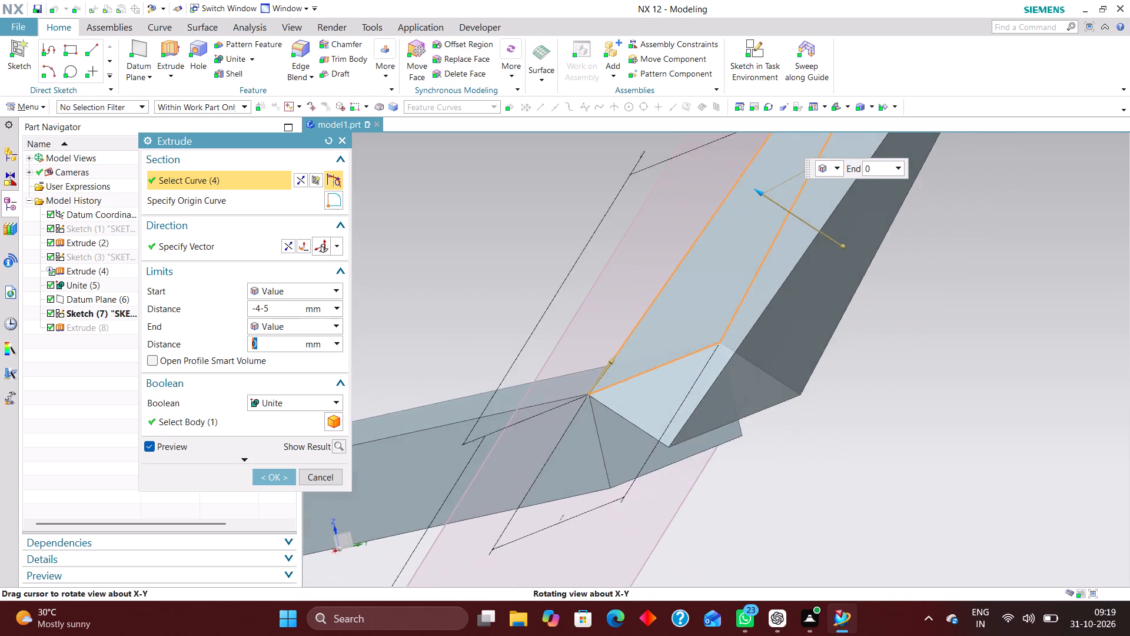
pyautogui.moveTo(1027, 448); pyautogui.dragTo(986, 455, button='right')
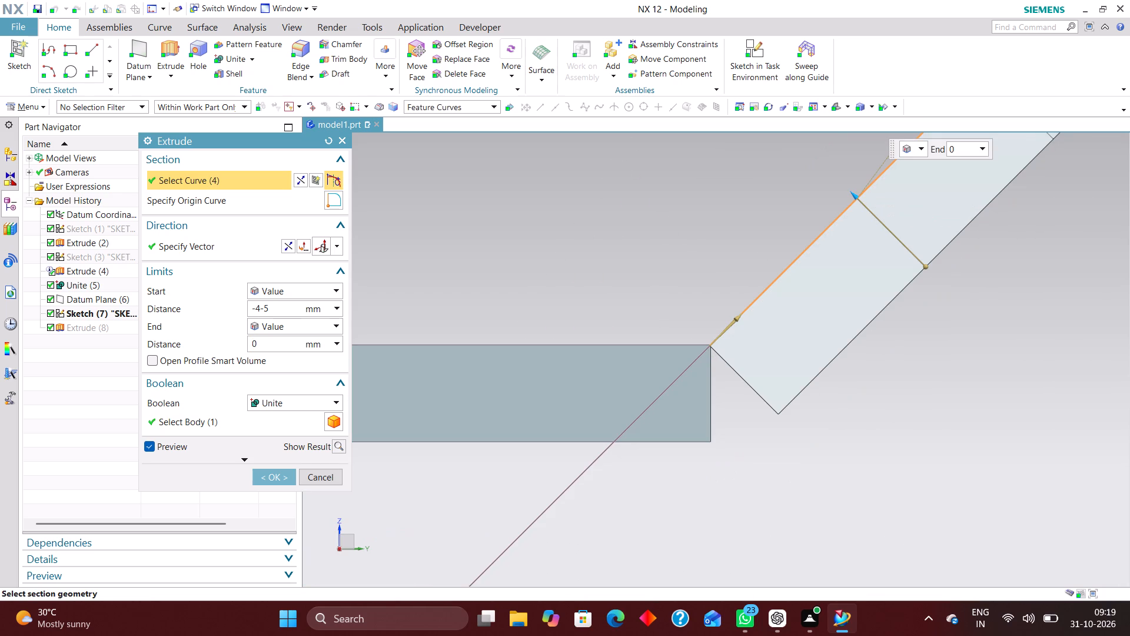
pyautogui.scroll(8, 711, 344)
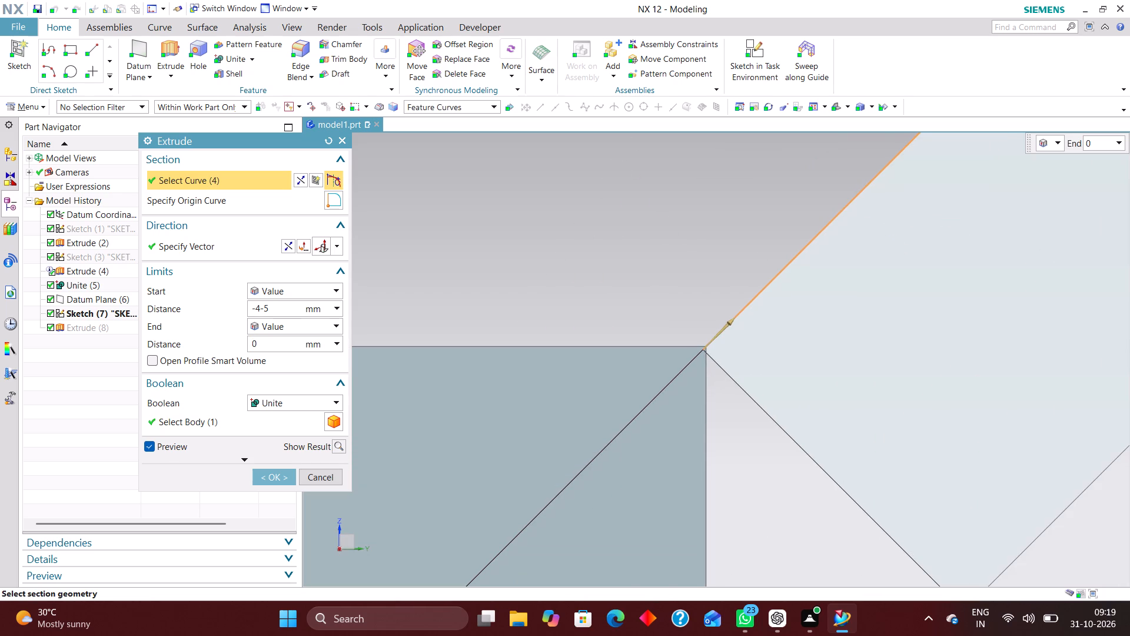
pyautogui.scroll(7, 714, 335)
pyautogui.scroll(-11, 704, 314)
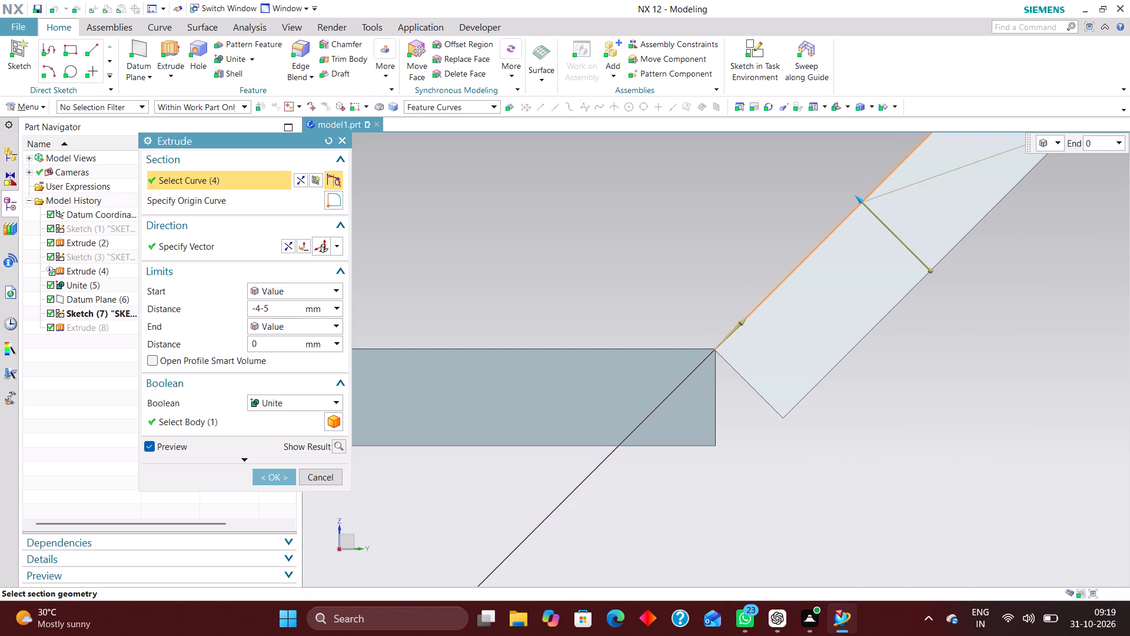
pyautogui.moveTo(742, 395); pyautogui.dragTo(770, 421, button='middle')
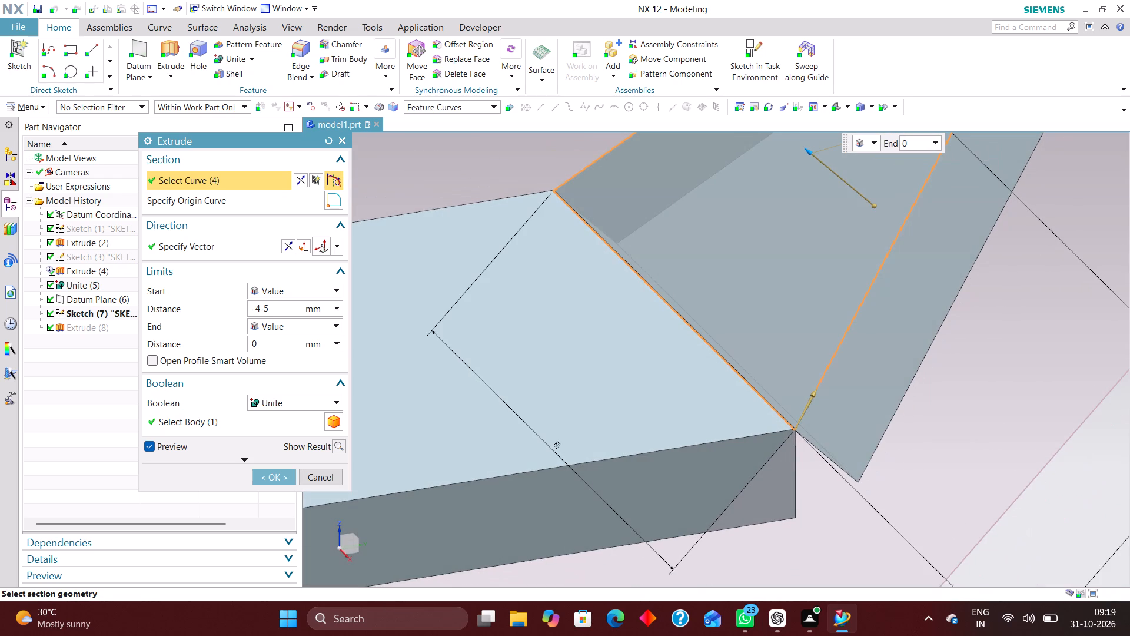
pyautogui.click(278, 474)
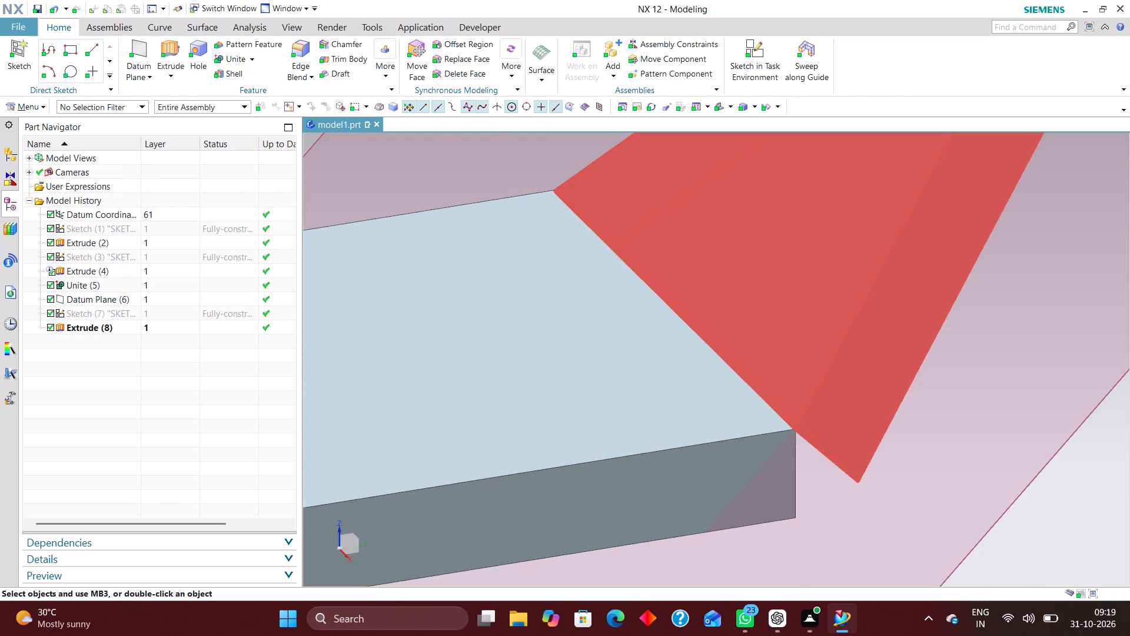
# Examine the corner where the angled extrusion meets the plate's upper end edge, at close range and from the side.
pyautogui.scroll(6, 792, 422)
pyautogui.scroll(5, 826, 465)
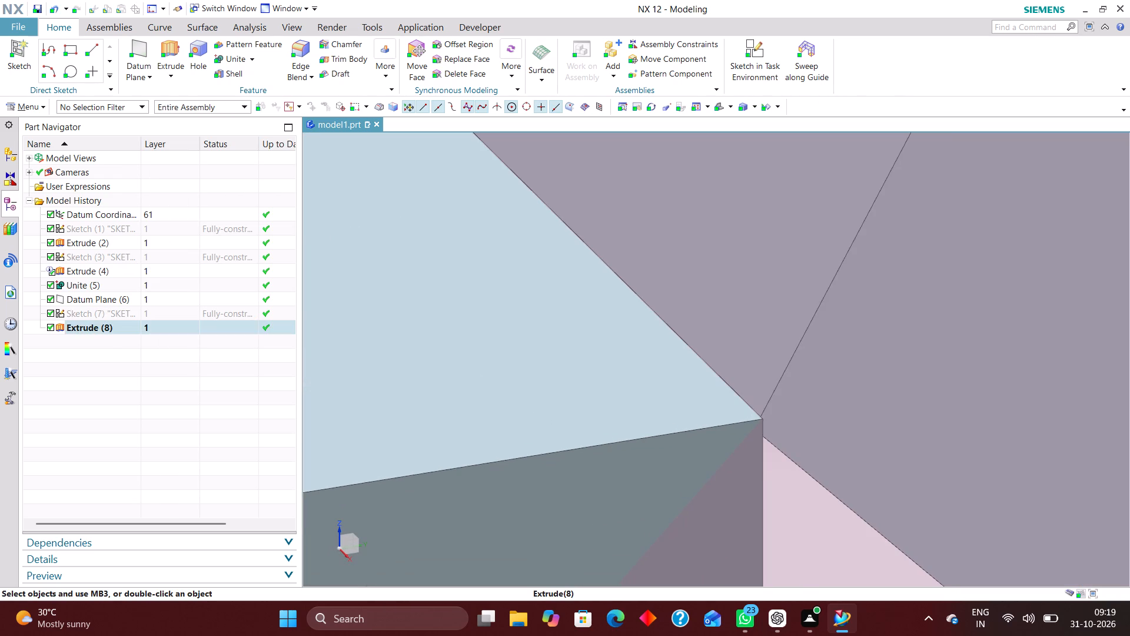
pyautogui.moveTo(811, 483); pyautogui.dragTo(802, 472, button='middle')
pyautogui.scroll(-15, 785, 412)
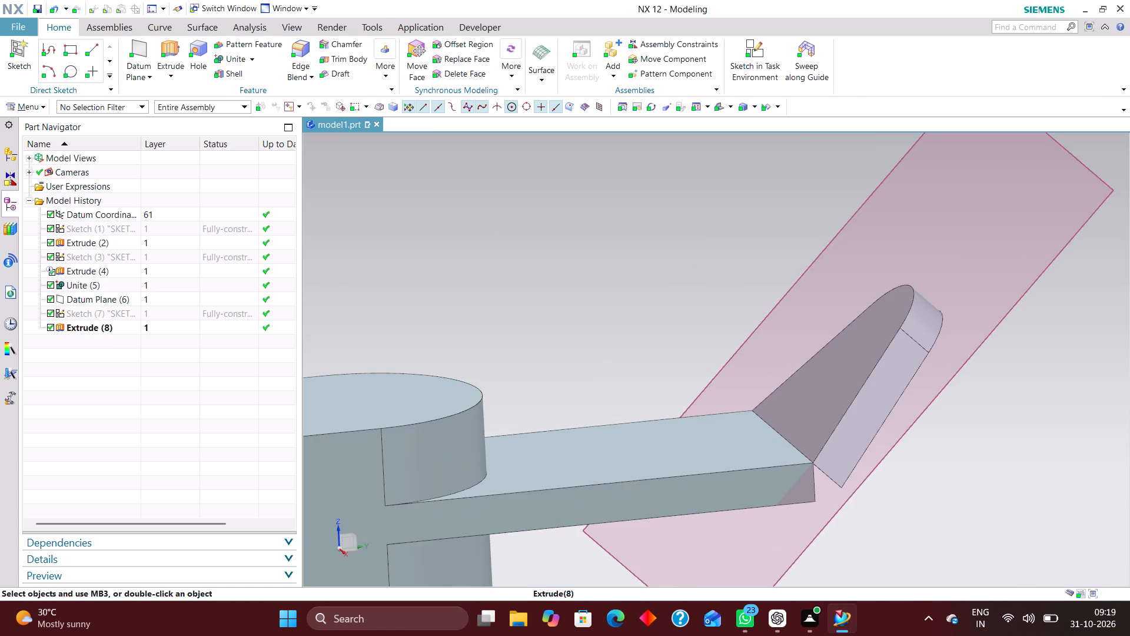
pyautogui.moveTo(972, 466); pyautogui.dragTo(872, 475, button='right')
pyautogui.scroll(6, 859, 519)
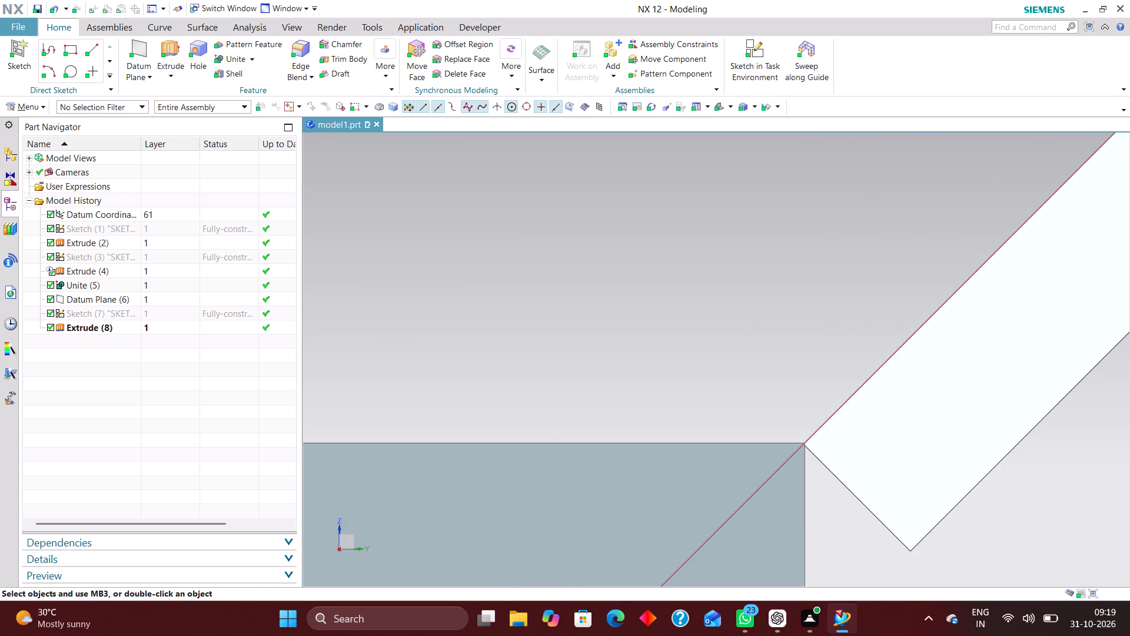
pyautogui.scroll(6, 825, 482)
pyautogui.scroll(-5, 743, 324)
# Set the angled extrusion's end distance to 0.5 mm so it slightly overlaps the plate's upper end edge.
pyautogui.doubleClick(805, 362)
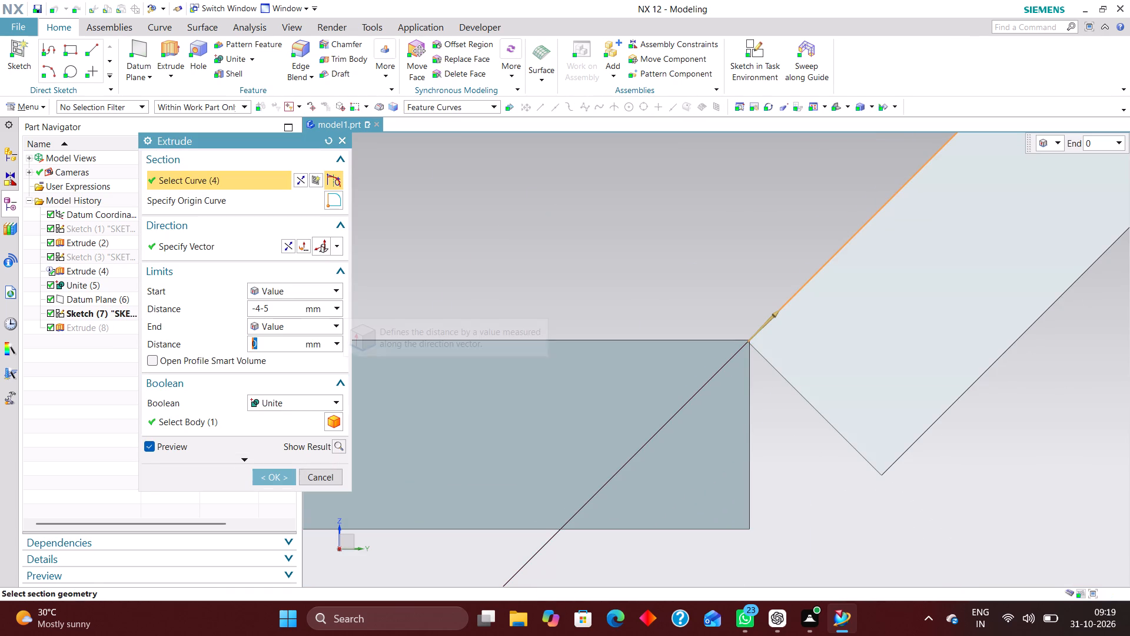
pyautogui.scroll(-3, 503, 429)
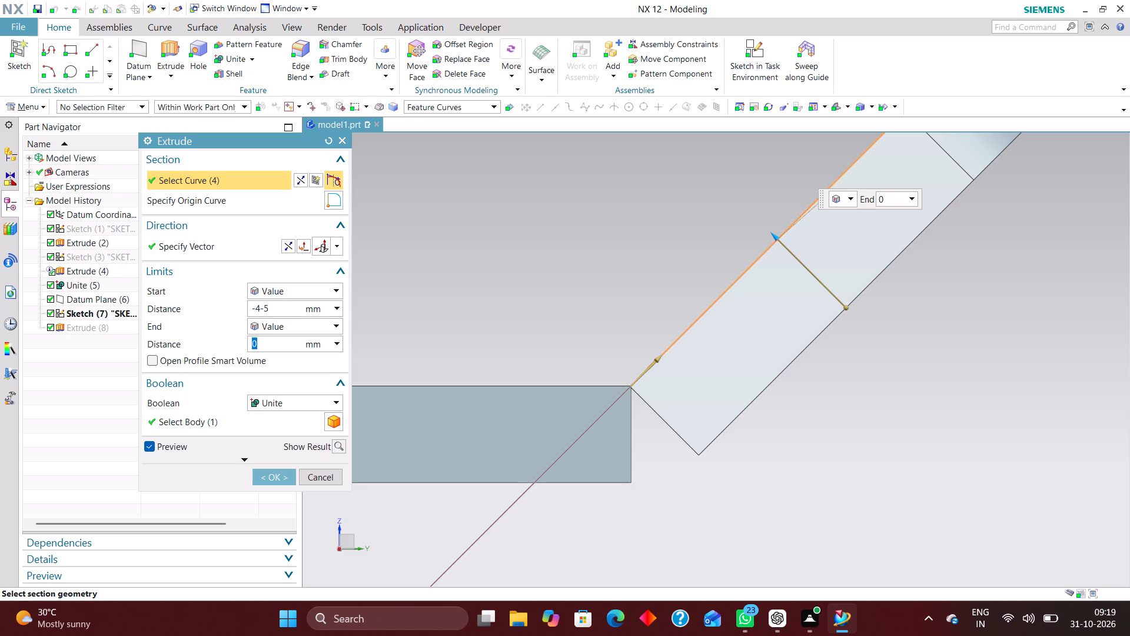
pyautogui.click(772, 237)
pyautogui.write('0.5')
pyautogui.press('Return')
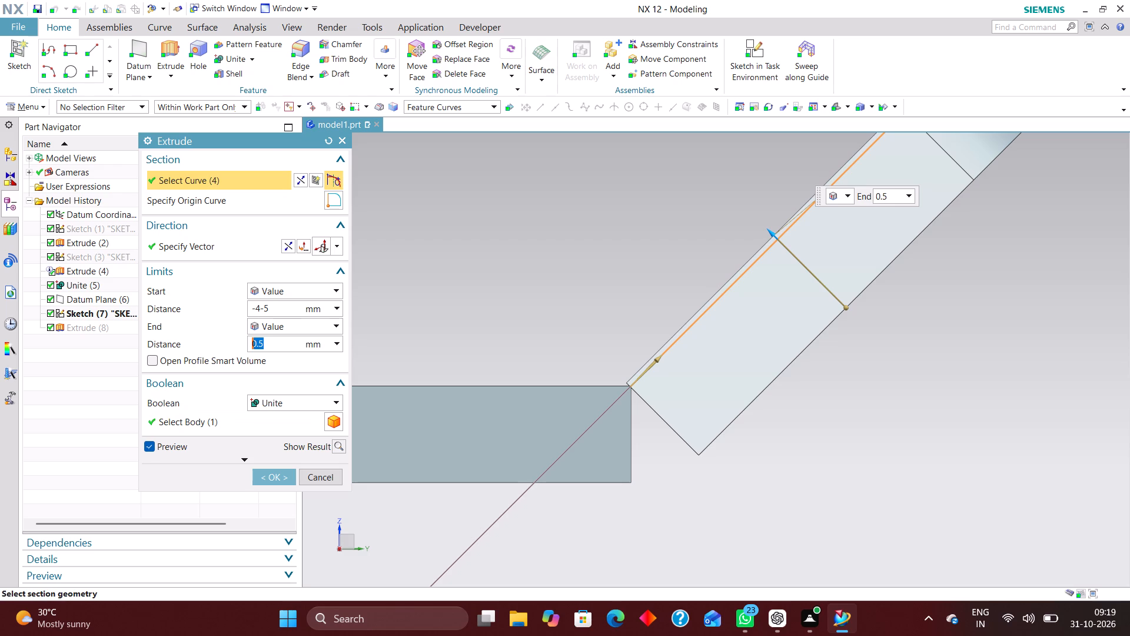
pyautogui.click(271, 478)
pyautogui.scroll(4, 632, 385)
pyautogui.scroll(1, 656, 450)
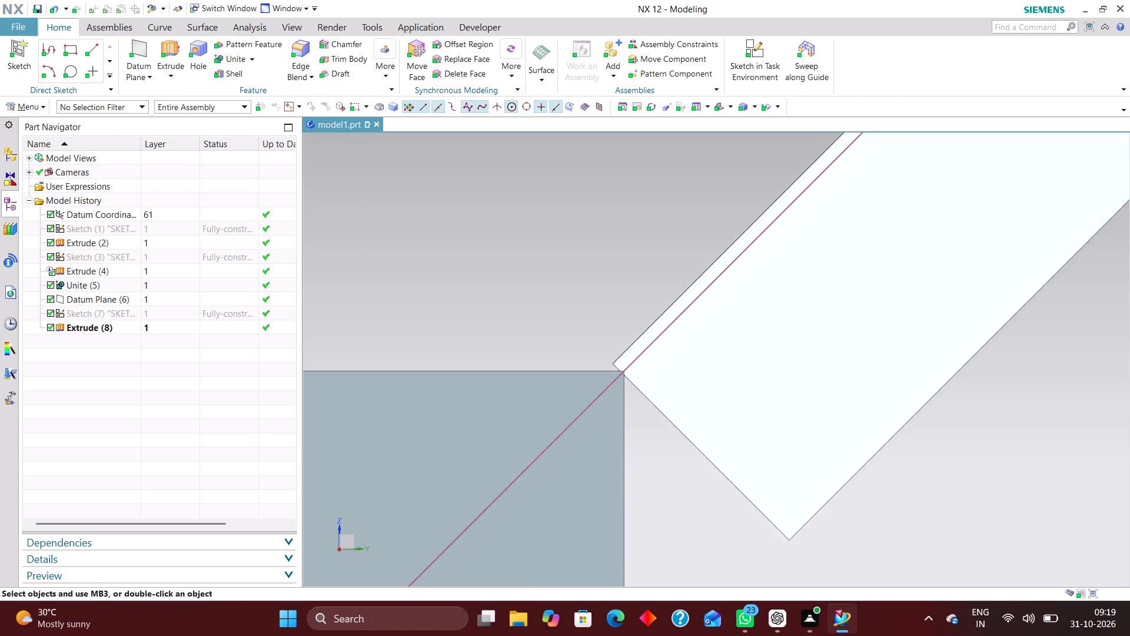
# Reopen the angled tapered profile's sketch with rollback and set the 95 mm dimension locating its base line to 96 mm.
pyautogui.moveTo(664, 461); pyautogui.dragTo(682, 471, button='middle')
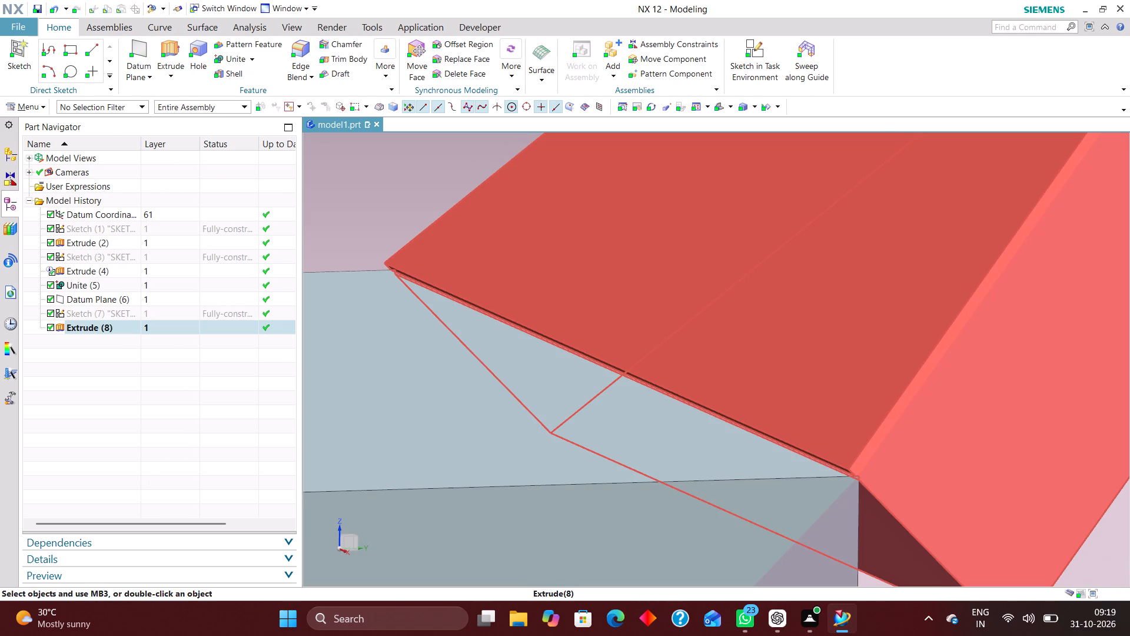
pyautogui.scroll(-3, 678, 357)
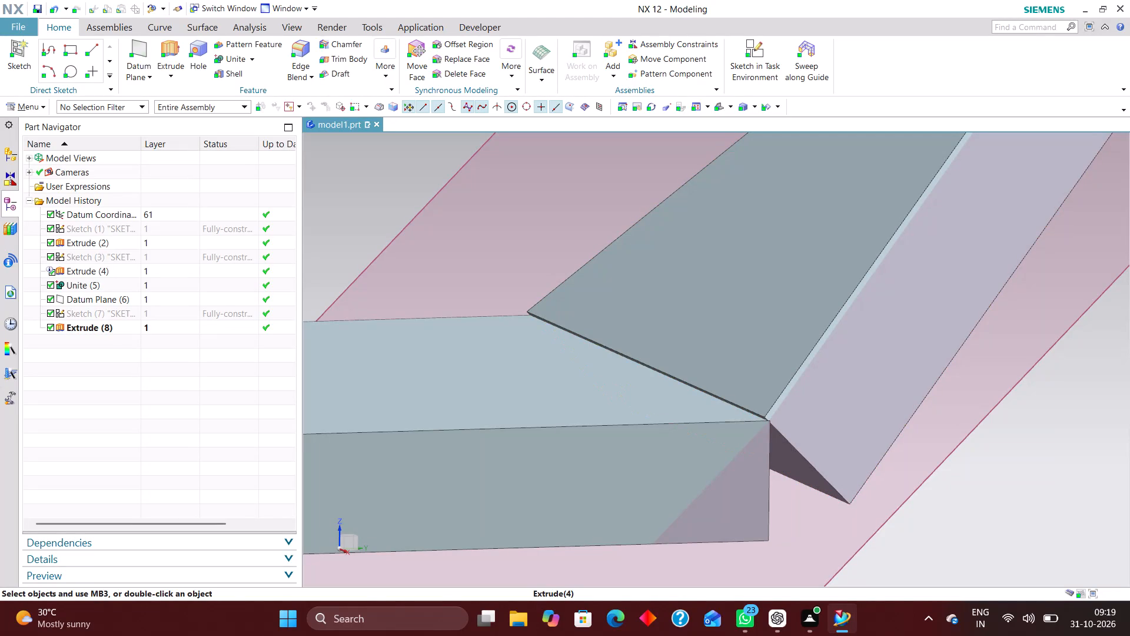
pyautogui.click(184, 311)
pyautogui.rightClick(182, 308)
pyautogui.click(254, 68)
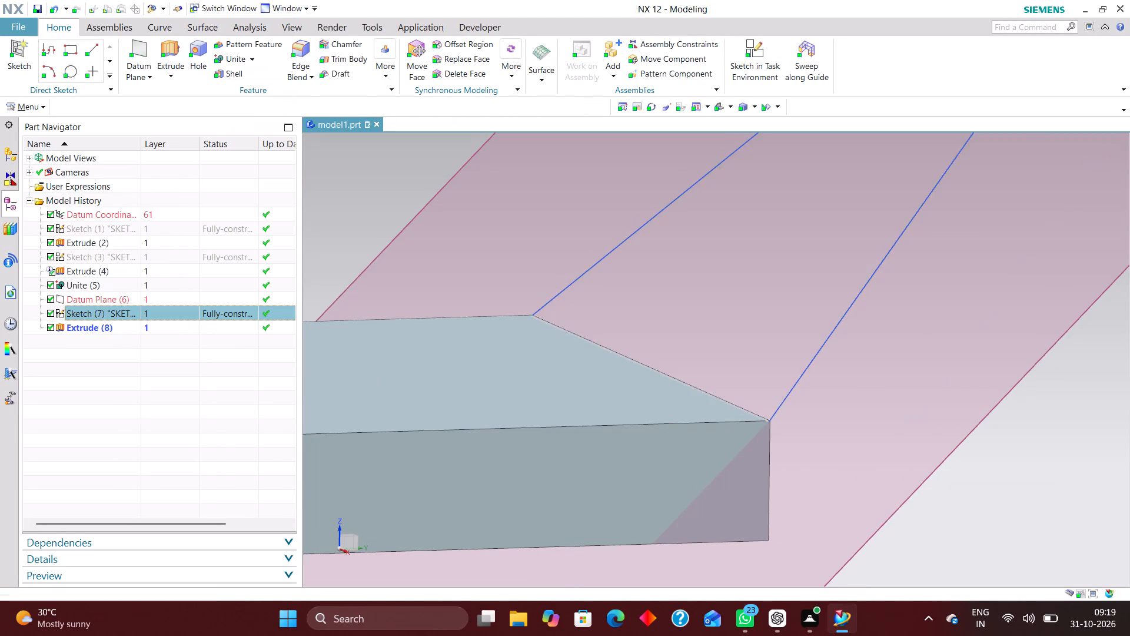
pyautogui.scroll(6, 645, 342)
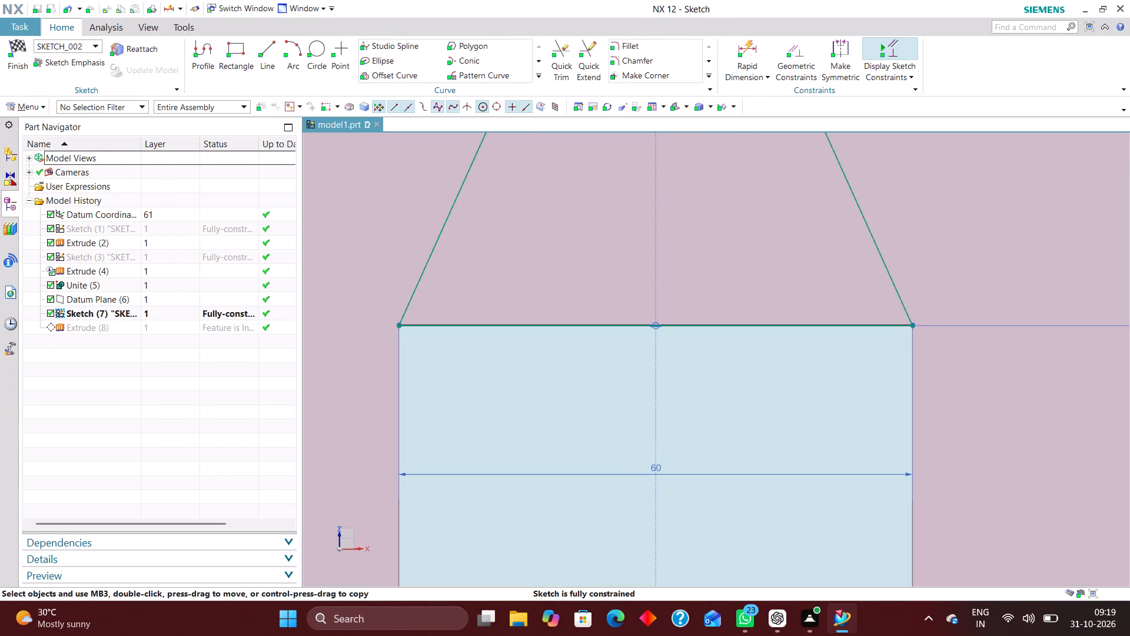
pyautogui.scroll(11, 649, 329)
pyautogui.scroll(-7, 617, 266)
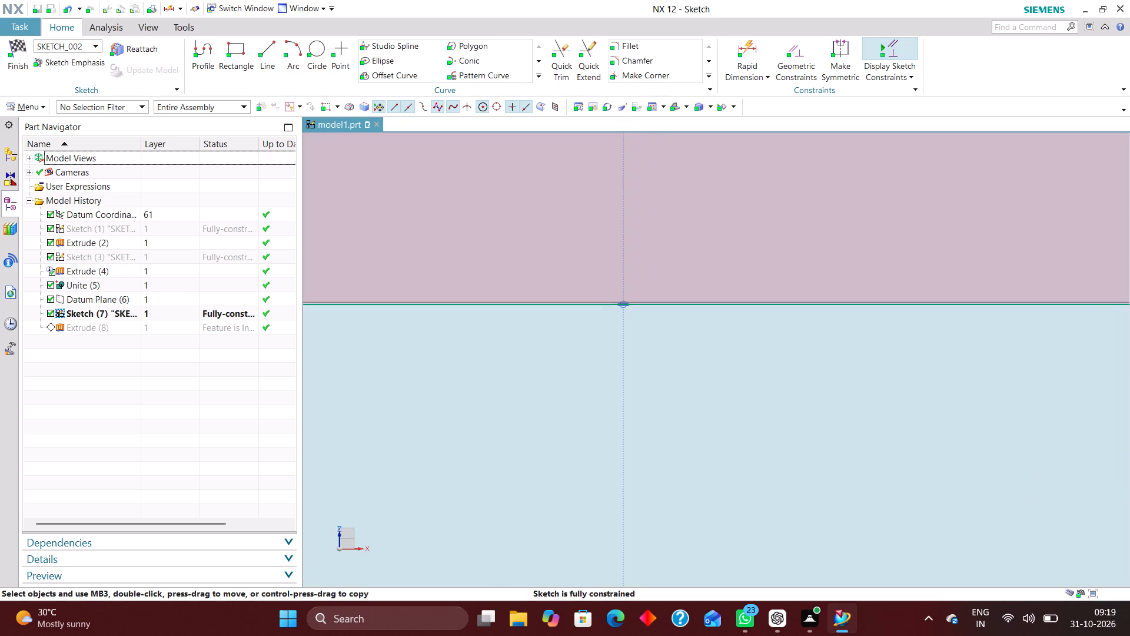
pyautogui.scroll(-6, 607, 296)
pyautogui.doubleClick(862, 465)
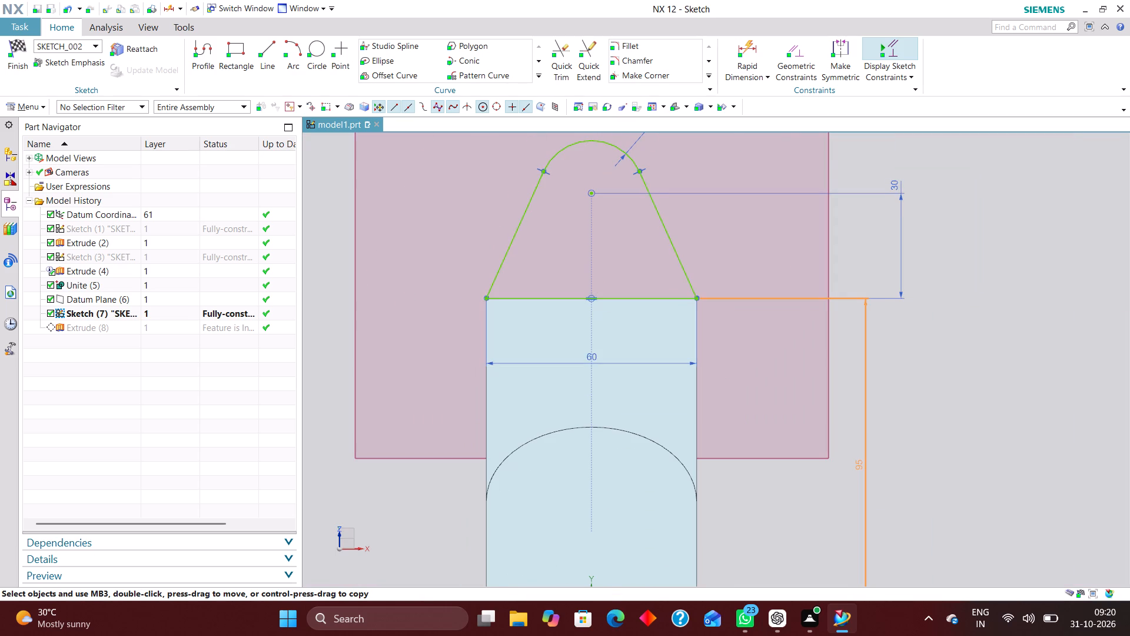
pyautogui.moveTo(810, 520); pyautogui.dragTo(776, 528)
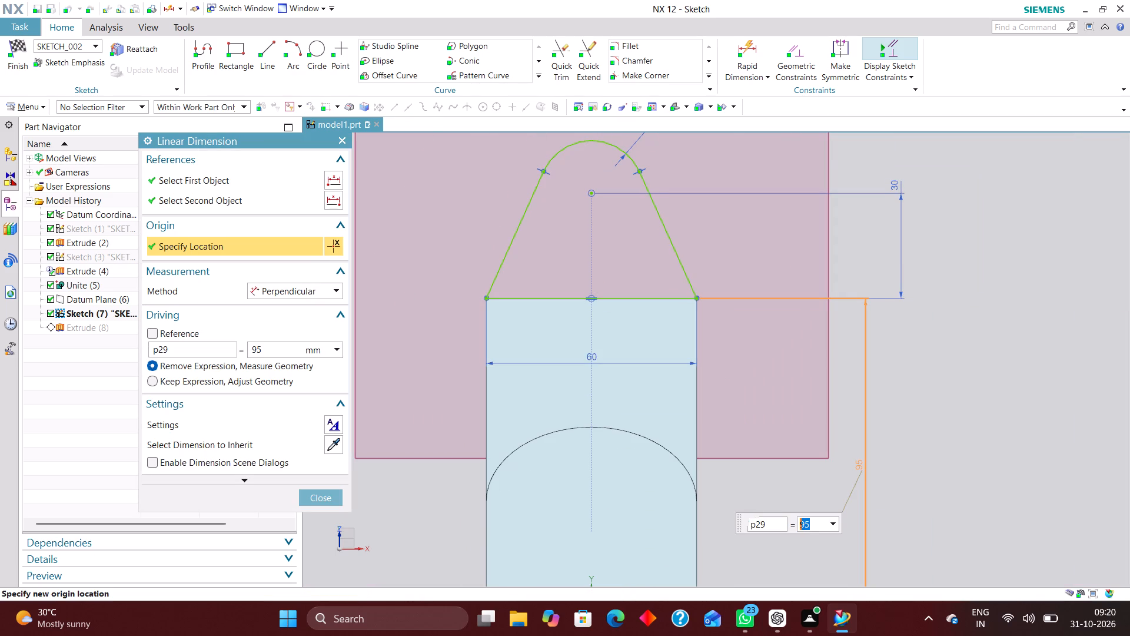
pyautogui.press('6')
pyautogui.press('BackSpace')
pyautogui.write('96')
pyautogui.press('Return')
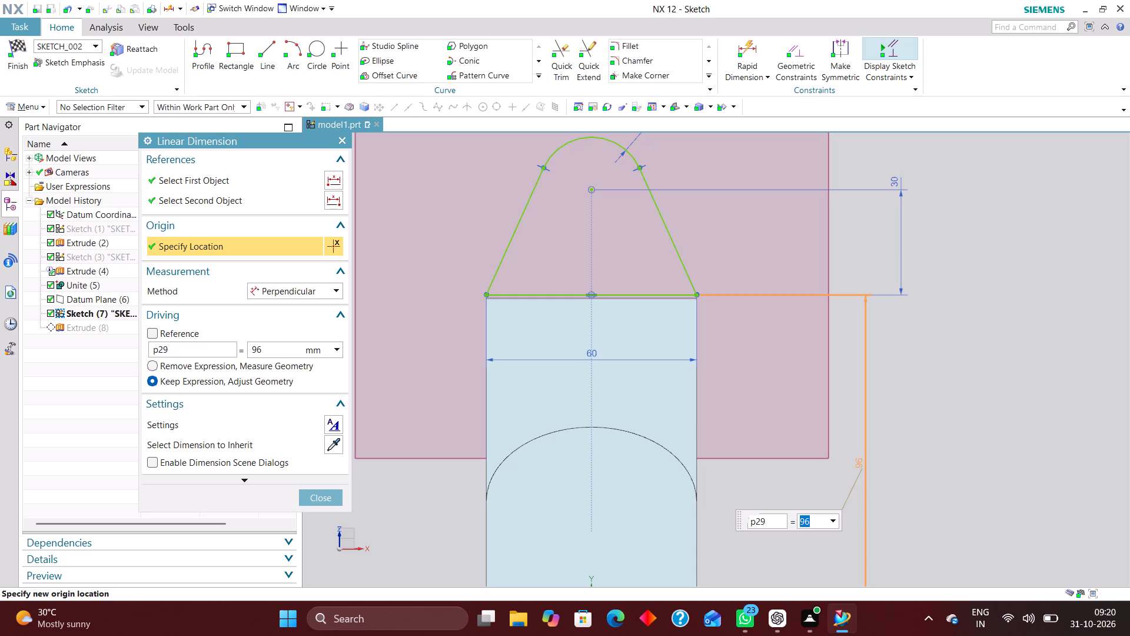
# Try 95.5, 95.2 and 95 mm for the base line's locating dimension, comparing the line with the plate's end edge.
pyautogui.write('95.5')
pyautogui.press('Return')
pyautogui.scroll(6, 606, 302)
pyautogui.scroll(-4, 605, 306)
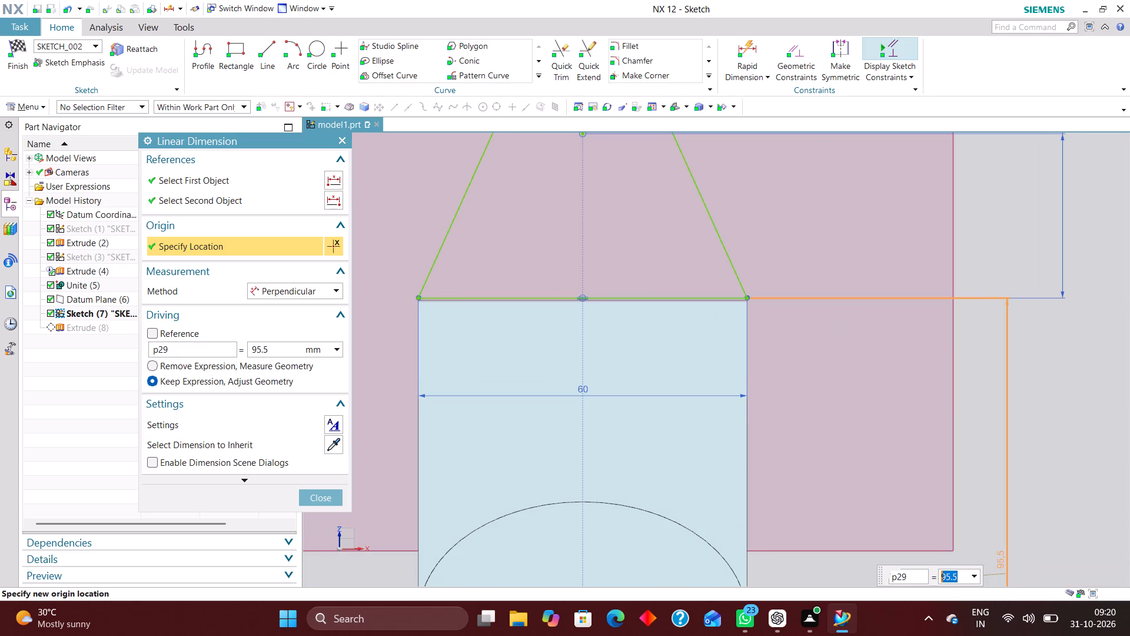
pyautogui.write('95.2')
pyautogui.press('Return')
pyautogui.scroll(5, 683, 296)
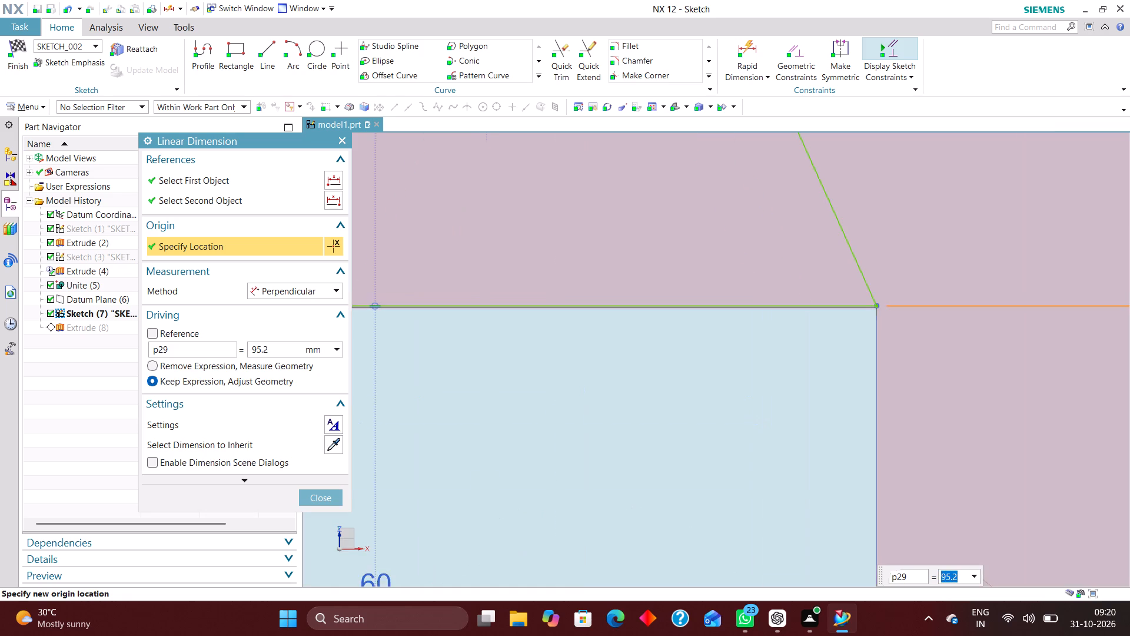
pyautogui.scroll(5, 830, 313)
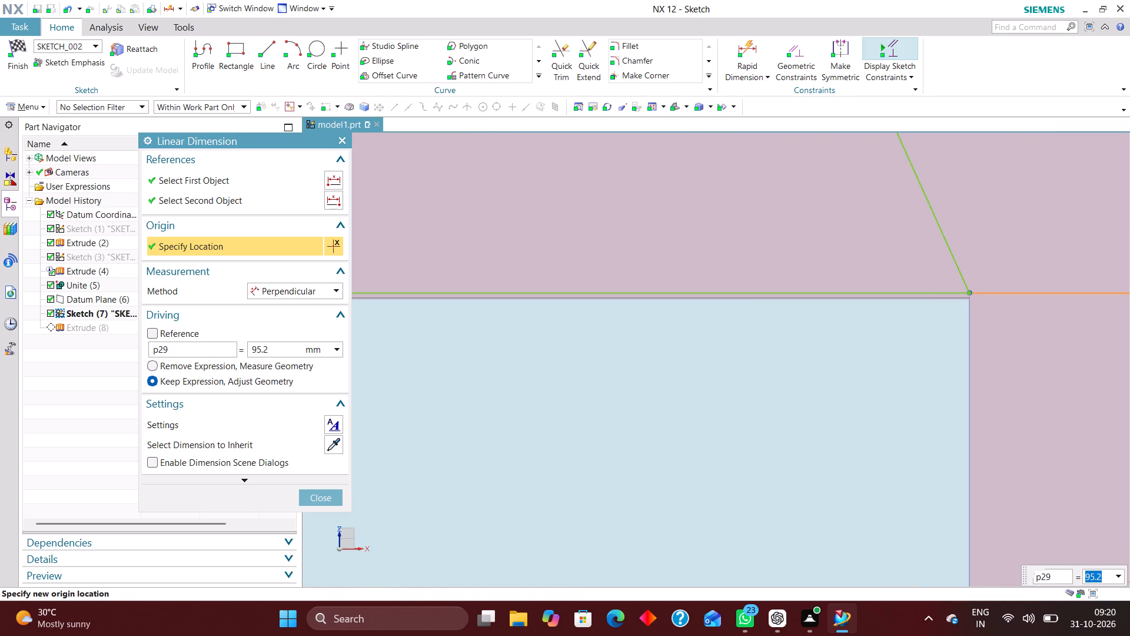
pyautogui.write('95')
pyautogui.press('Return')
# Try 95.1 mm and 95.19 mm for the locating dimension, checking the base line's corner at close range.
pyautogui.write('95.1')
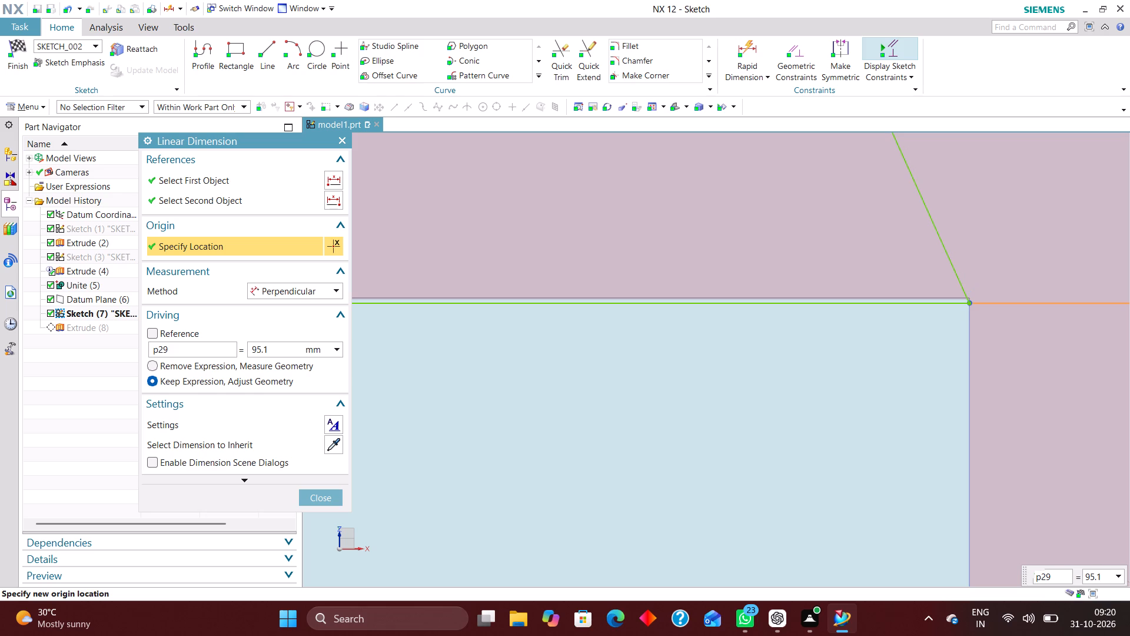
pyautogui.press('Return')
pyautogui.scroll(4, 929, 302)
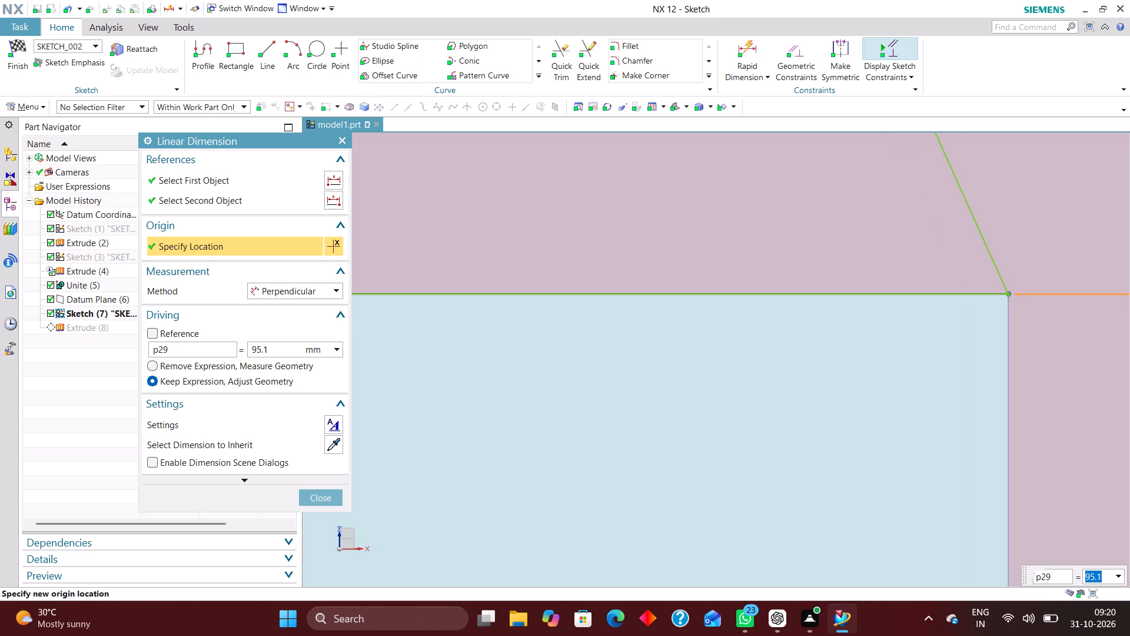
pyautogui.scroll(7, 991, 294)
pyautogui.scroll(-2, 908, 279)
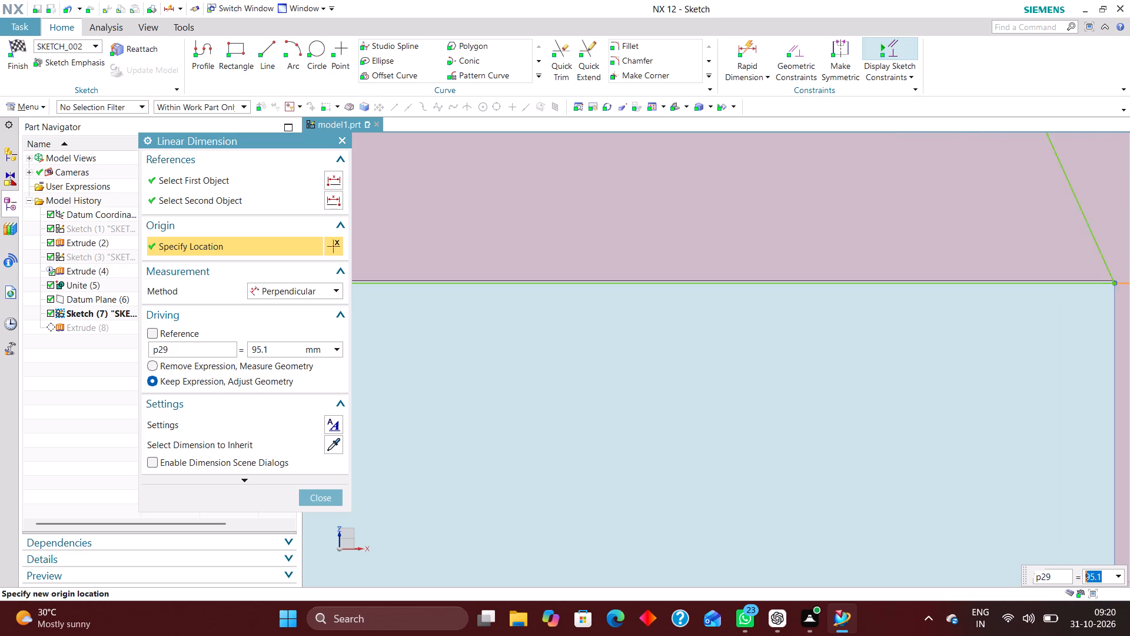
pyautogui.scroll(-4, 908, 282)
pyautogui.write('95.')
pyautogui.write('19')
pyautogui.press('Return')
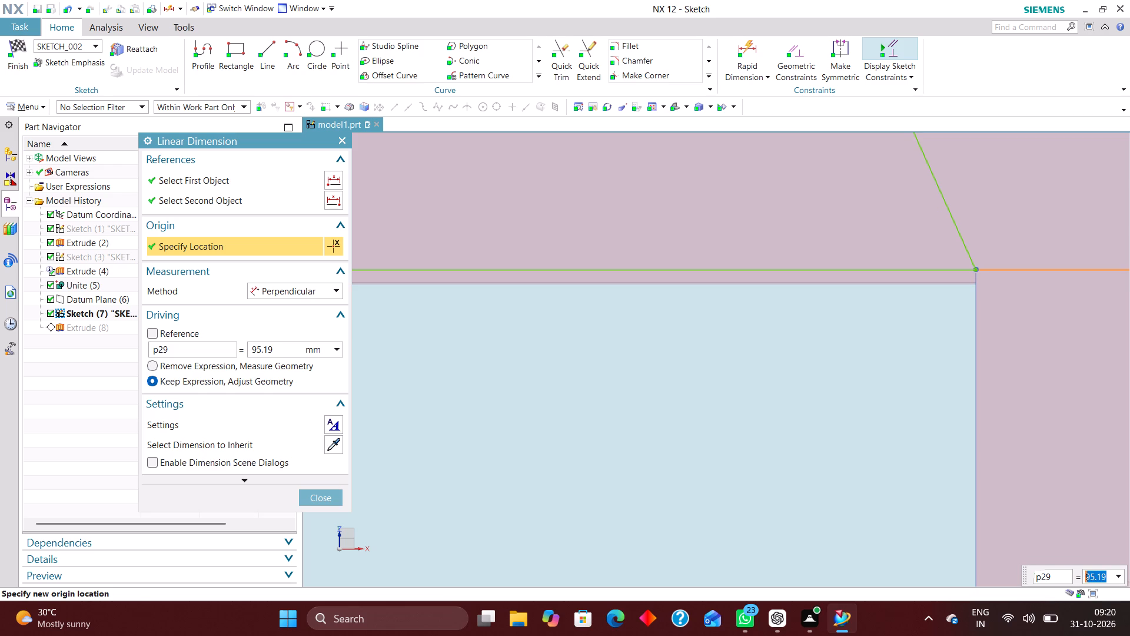
# Set the base line's locating dimension to 95.1 mm and finish the sketch.
pyautogui.write('95.1')
pyautogui.press('Return')
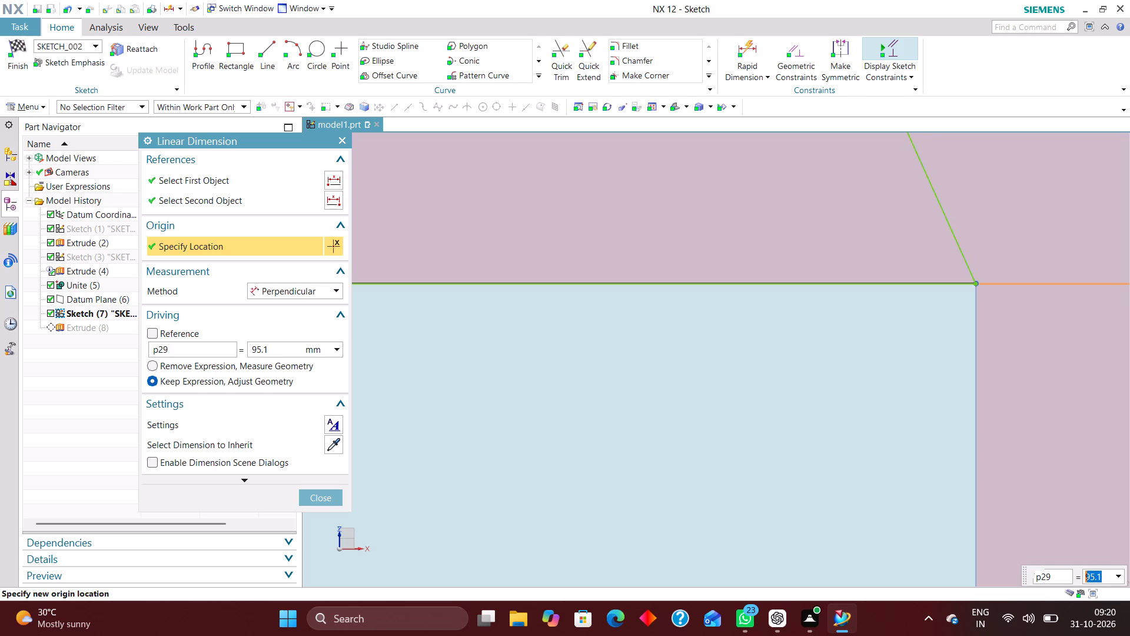
pyautogui.scroll(-4, 876, 303)
pyautogui.scroll(-5, 830, 317)
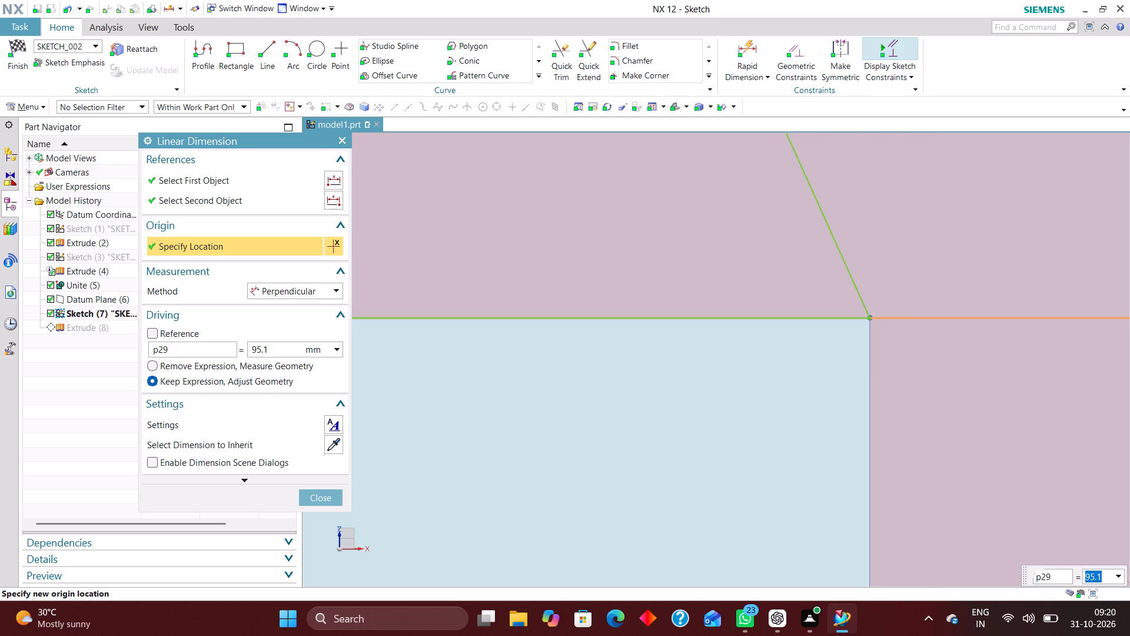
pyautogui.scroll(-8, 834, 293)
pyautogui.scroll(2, 812, 307)
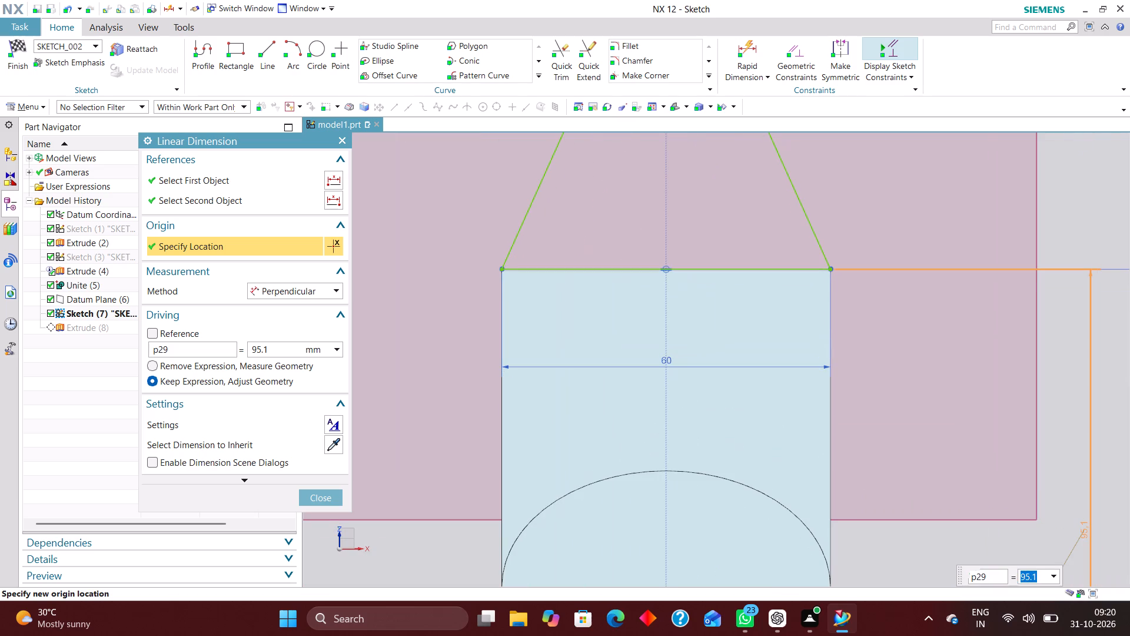
pyautogui.click(319, 497)
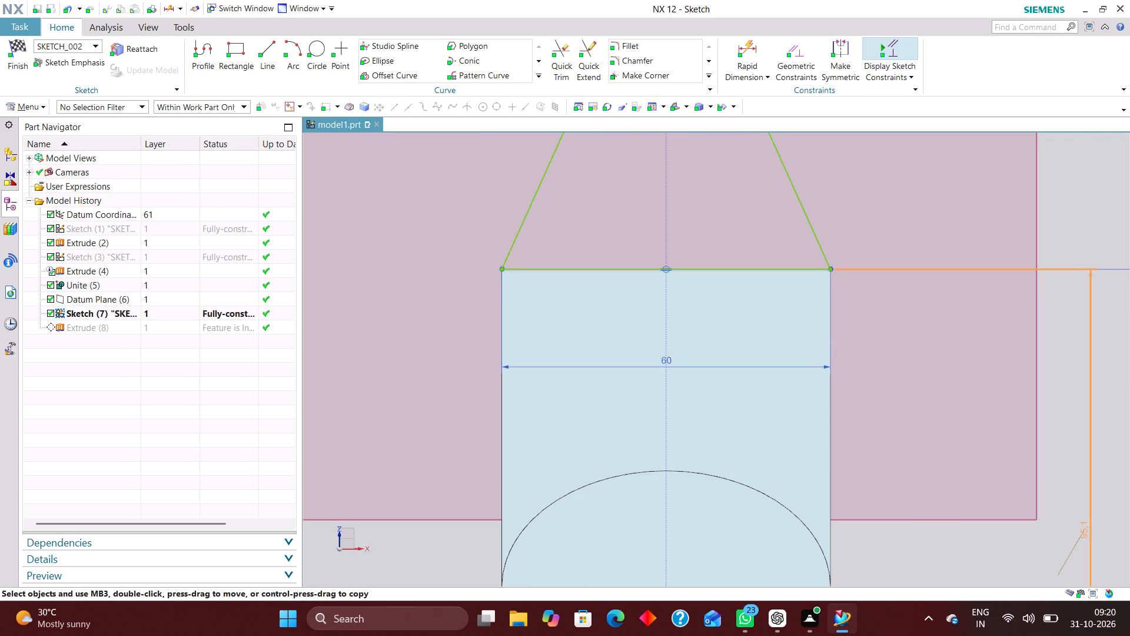
pyautogui.click(17, 43)
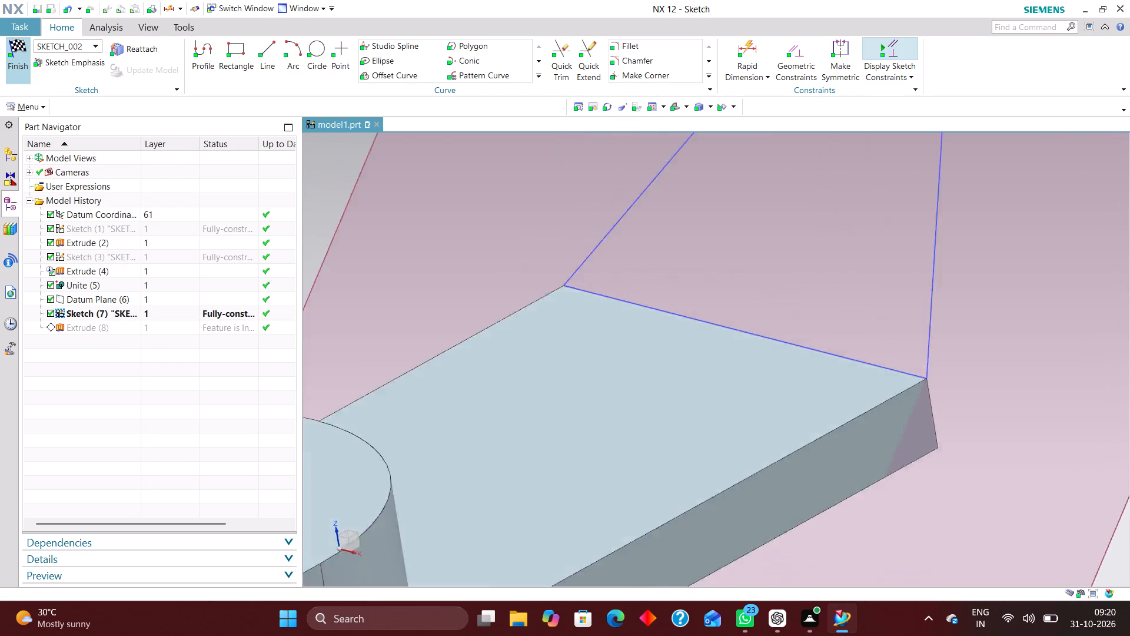
# Edit the angled extrusion so its end distance is 0 mm.
pyautogui.doubleClick(700, 344)
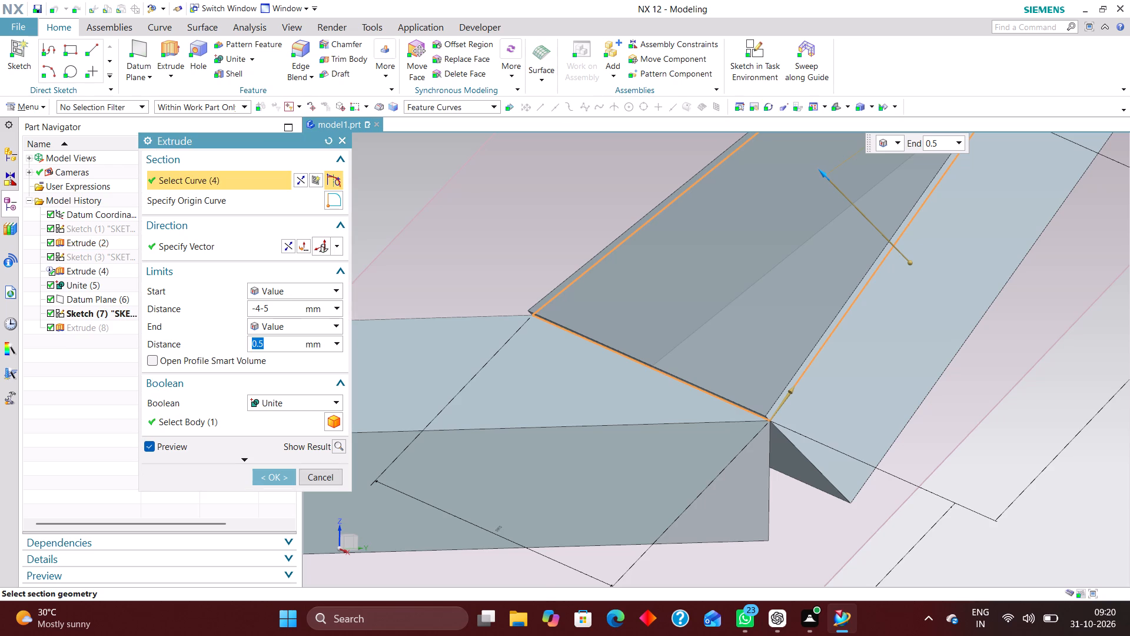
pyautogui.click(825, 172)
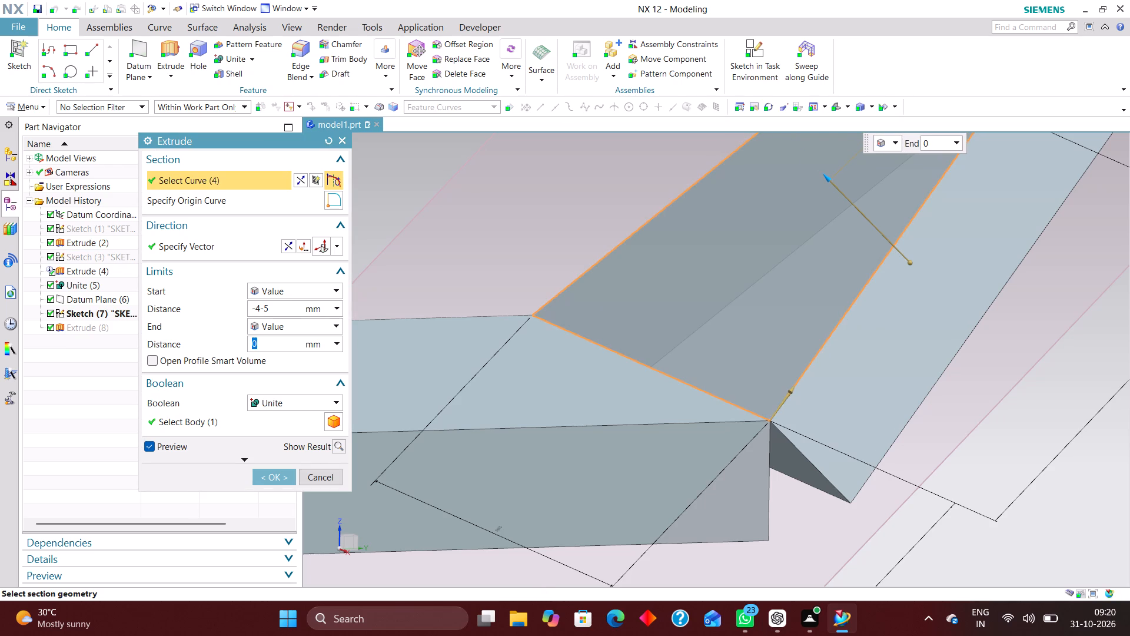
pyautogui.click(281, 476)
# Examine the joint between the angled extrusion and the plate's upper end edge from several angles, at close range and overall.
pyautogui.moveTo(767, 475); pyautogui.dragTo(762, 480, button='middle')
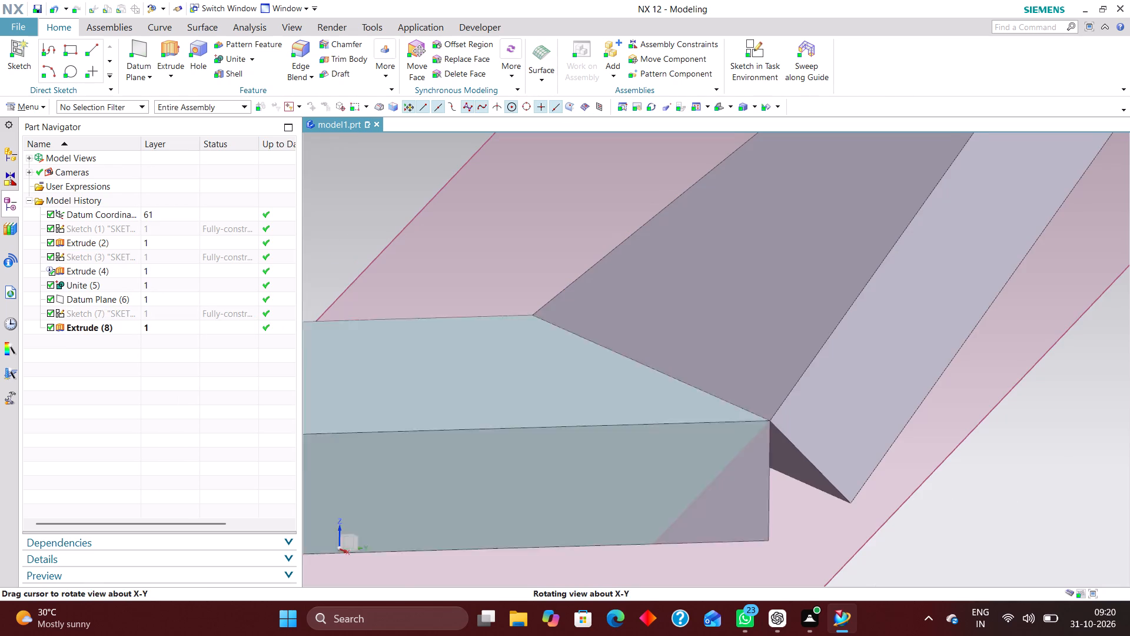
pyautogui.moveTo(762, 480); pyautogui.dragTo(776, 526, button='middle')
pyautogui.scroll(-5, 769, 487)
pyautogui.moveTo(723, 368); pyautogui.dragTo(727, 376, button='middle')
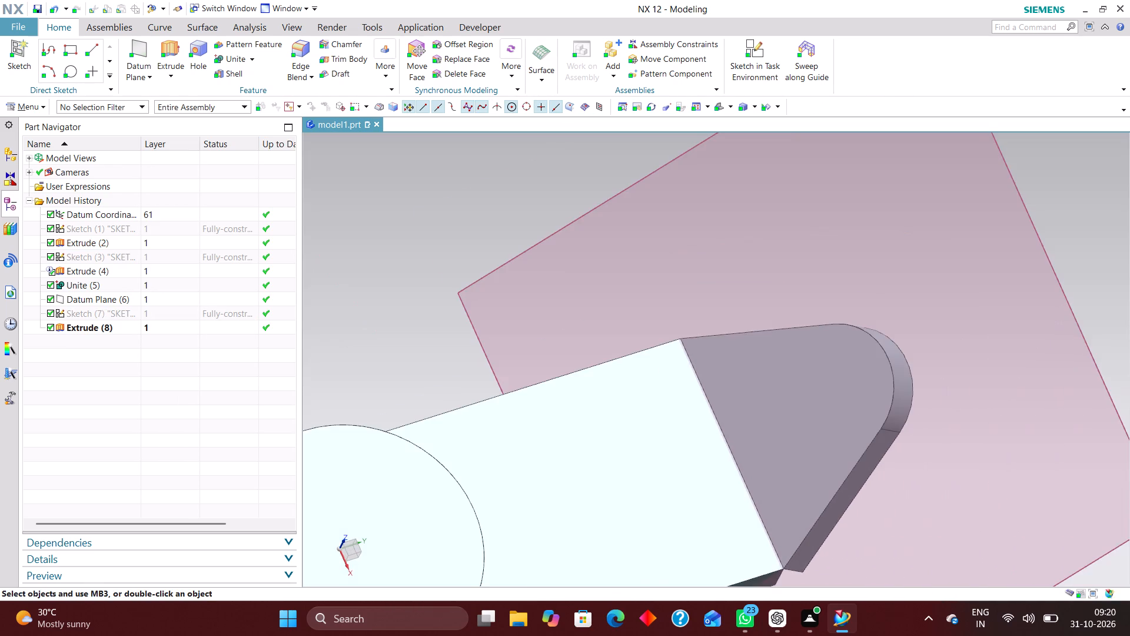
pyautogui.moveTo(727, 376); pyautogui.dragTo(708, 320, button='middle')
pyautogui.scroll(1, 736, 392)
pyautogui.scroll(-5, 719, 342)
pyautogui.moveTo(751, 448); pyautogui.dragTo(768, 446, button='middle')
pyautogui.scroll(11, 761, 438)
pyautogui.moveTo(749, 442); pyautogui.dragTo(738, 438, button='middle')
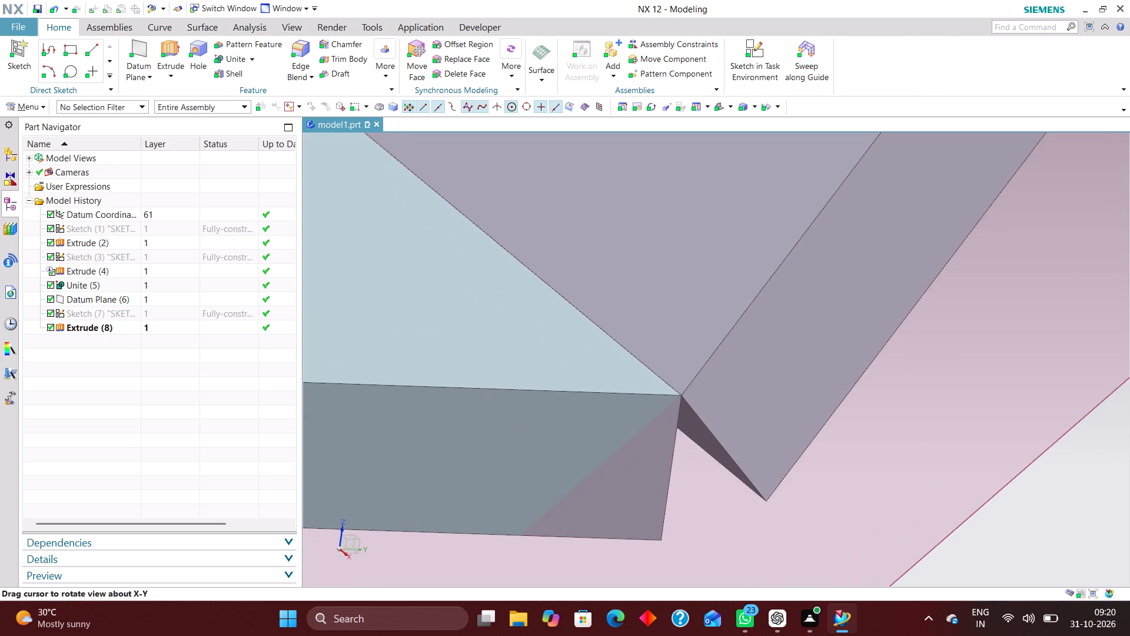
pyautogui.moveTo(738, 438); pyautogui.dragTo(743, 435, button='middle')
pyautogui.scroll(7, 679, 396)
pyautogui.scroll(-6, 682, 386)
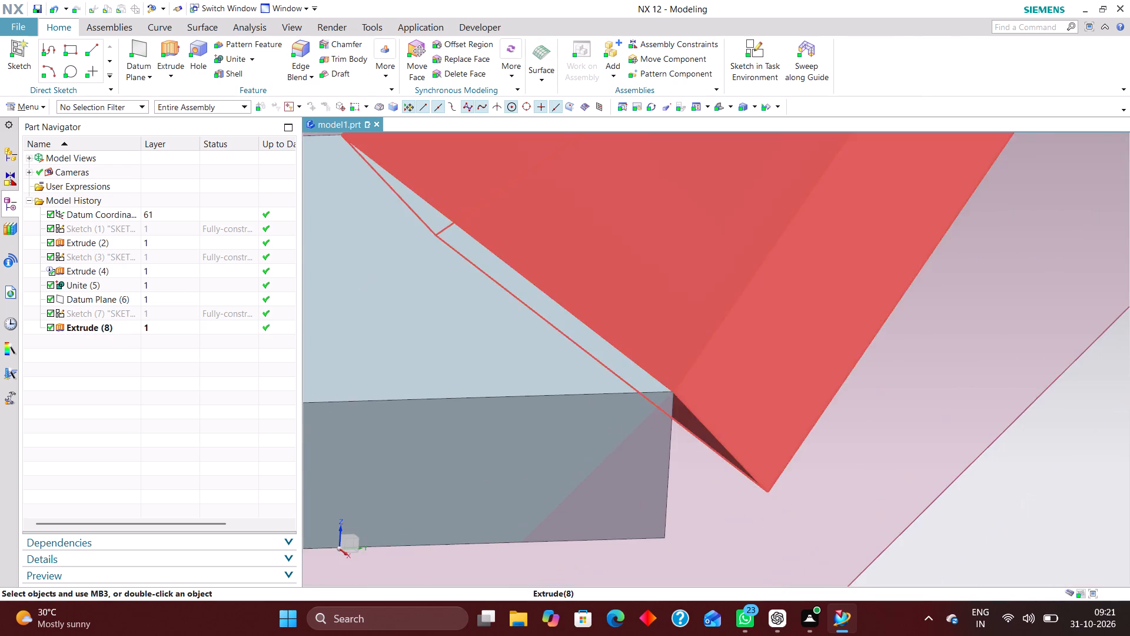
pyautogui.scroll(-7, 695, 410)
pyautogui.moveTo(750, 438); pyautogui.dragTo(744, 437, button='middle')
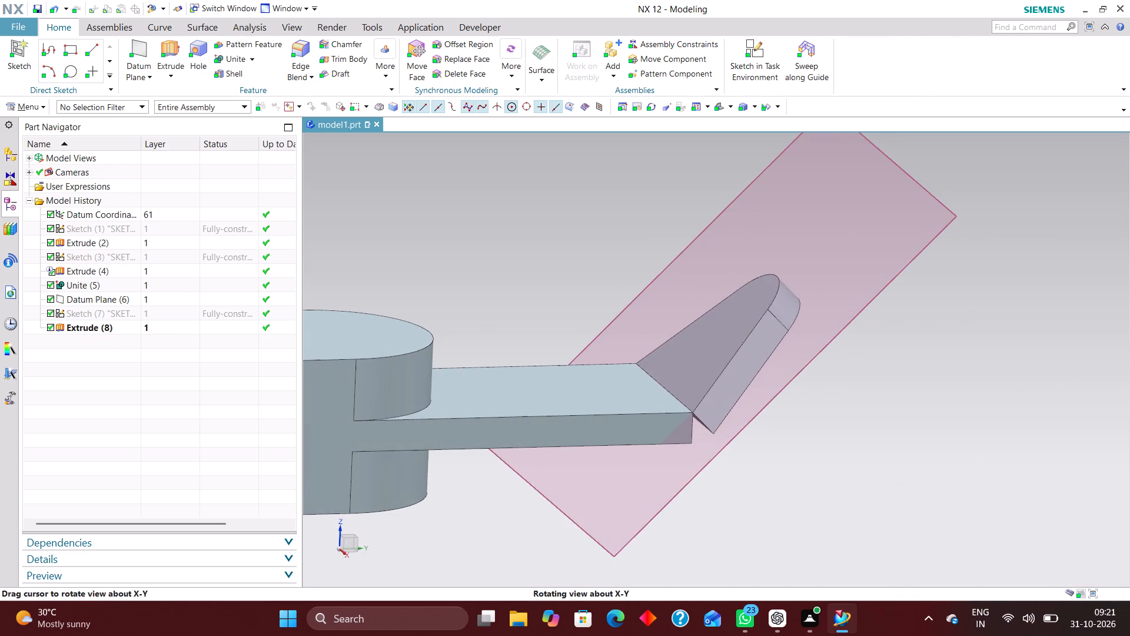
pyautogui.moveTo(744, 437); pyautogui.dragTo(741, 436, button='middle')
pyautogui.middleClick(741, 436)
pyautogui.middleClick(746, 439)
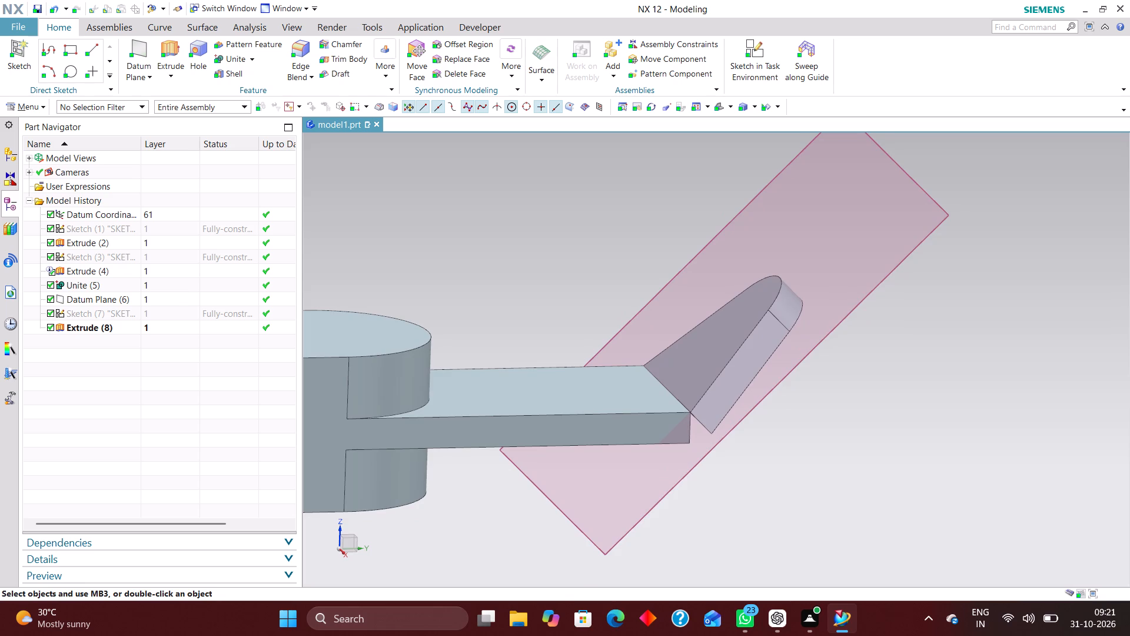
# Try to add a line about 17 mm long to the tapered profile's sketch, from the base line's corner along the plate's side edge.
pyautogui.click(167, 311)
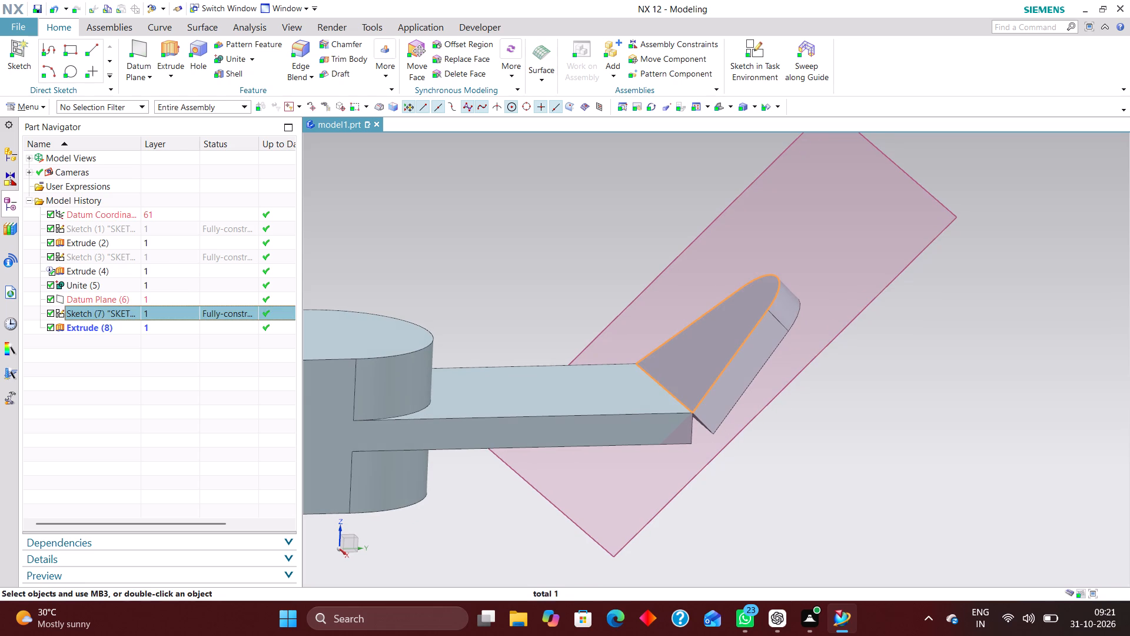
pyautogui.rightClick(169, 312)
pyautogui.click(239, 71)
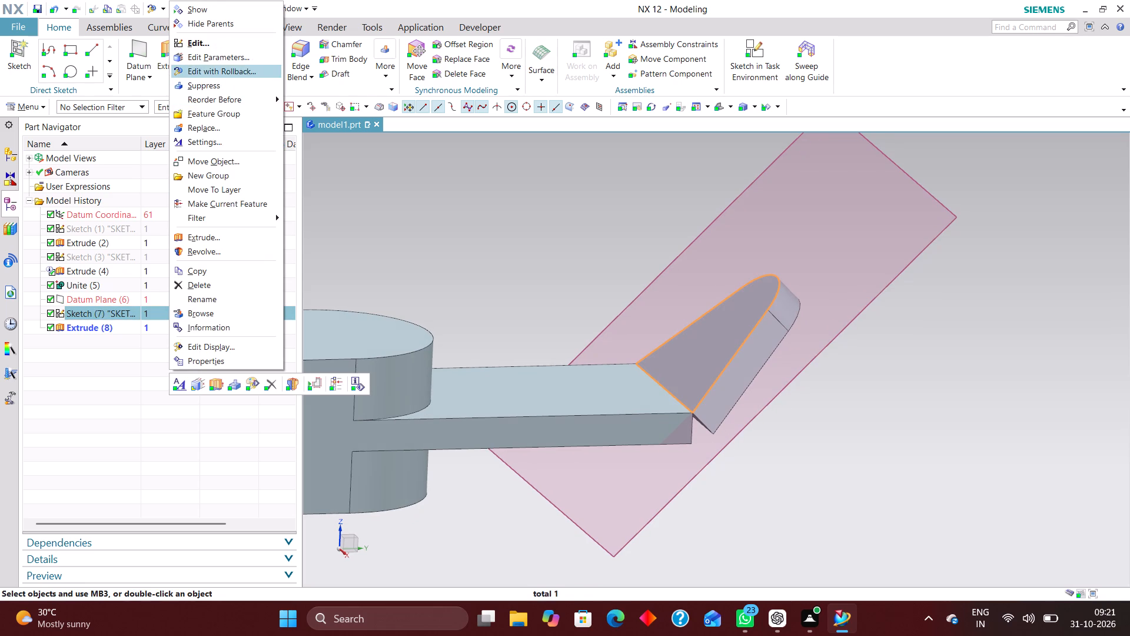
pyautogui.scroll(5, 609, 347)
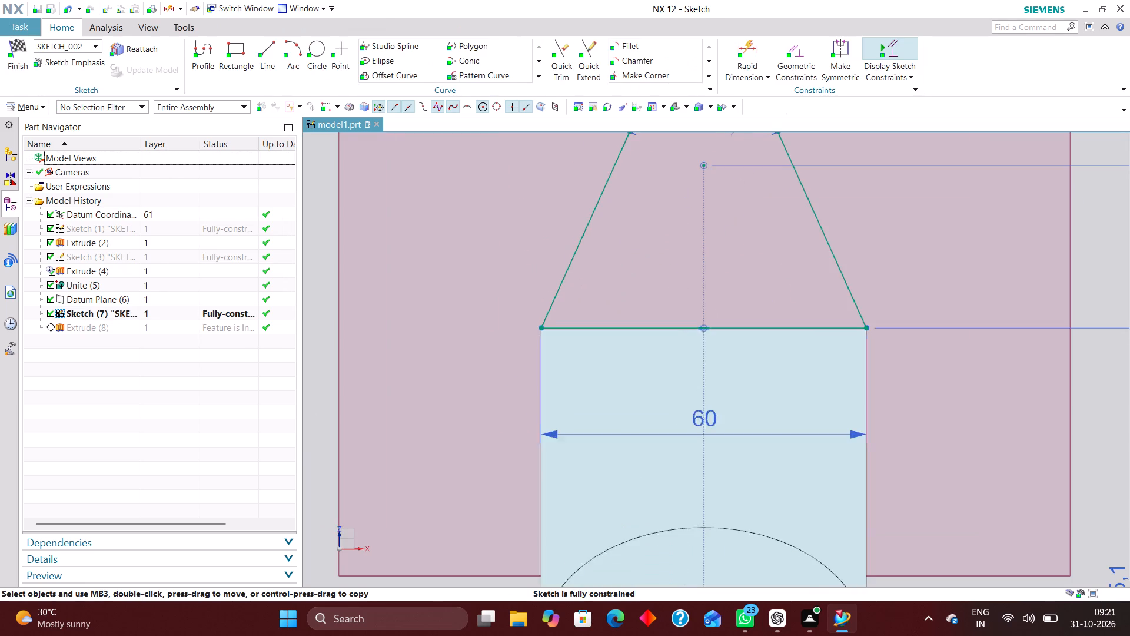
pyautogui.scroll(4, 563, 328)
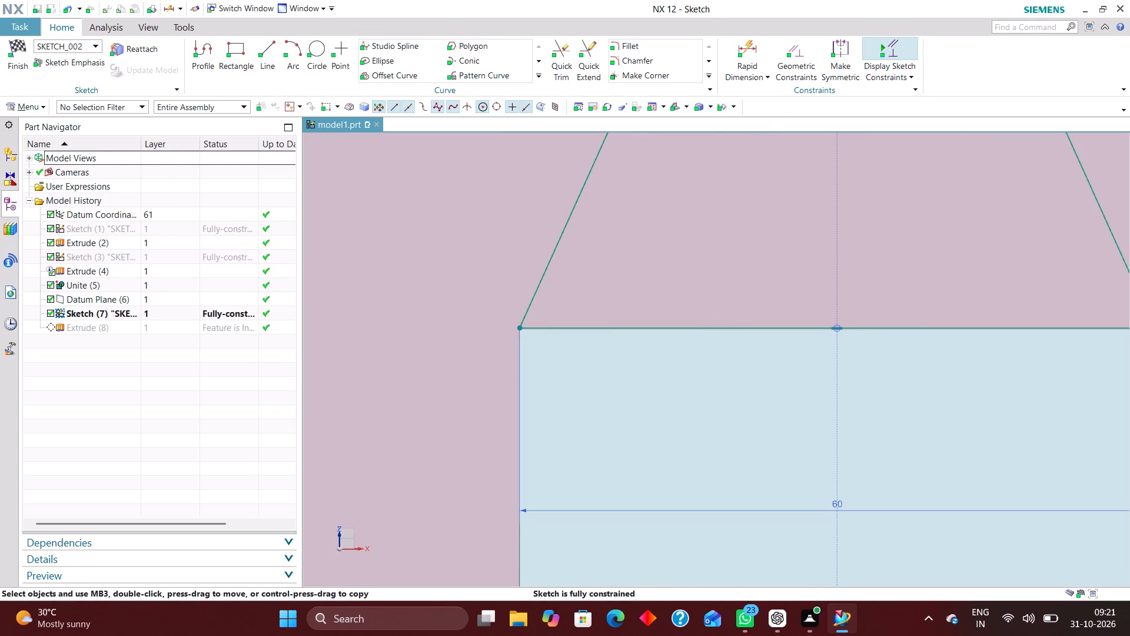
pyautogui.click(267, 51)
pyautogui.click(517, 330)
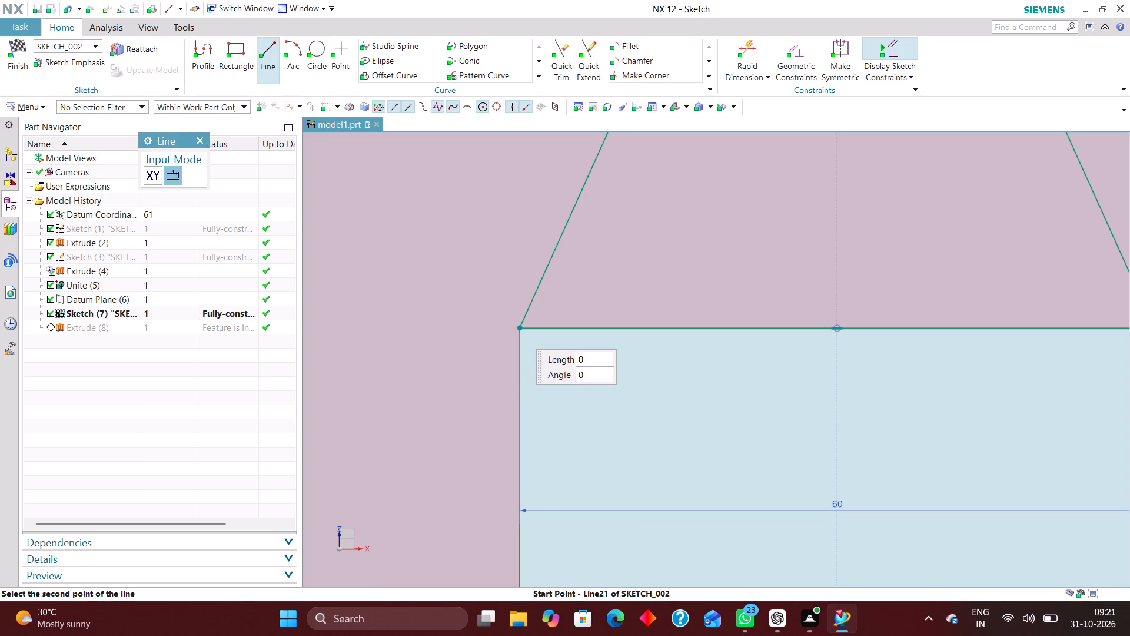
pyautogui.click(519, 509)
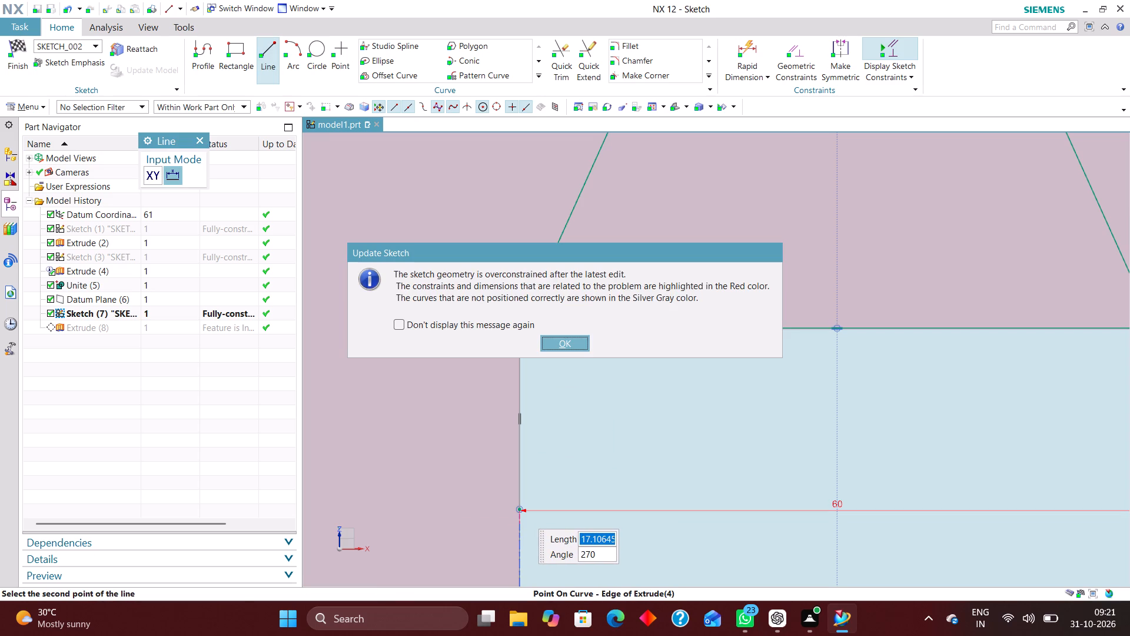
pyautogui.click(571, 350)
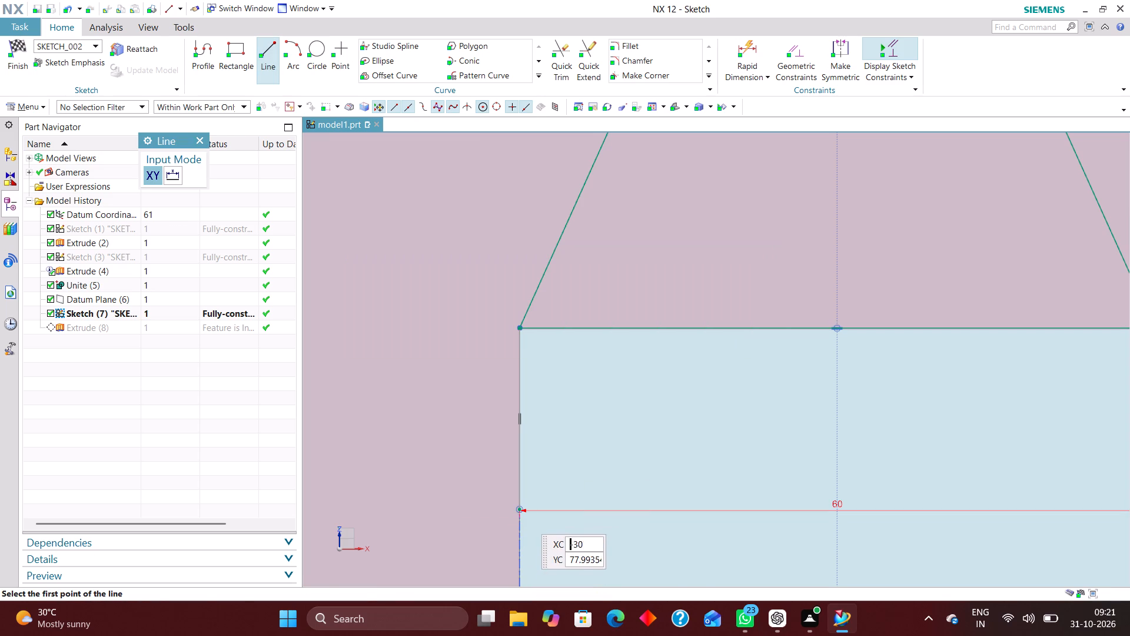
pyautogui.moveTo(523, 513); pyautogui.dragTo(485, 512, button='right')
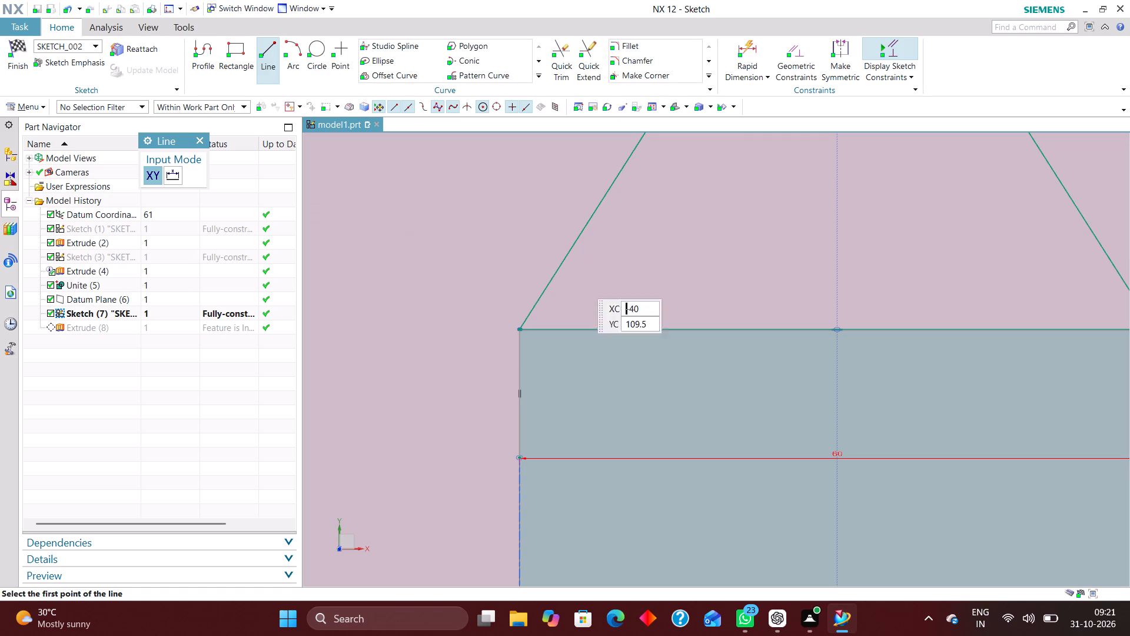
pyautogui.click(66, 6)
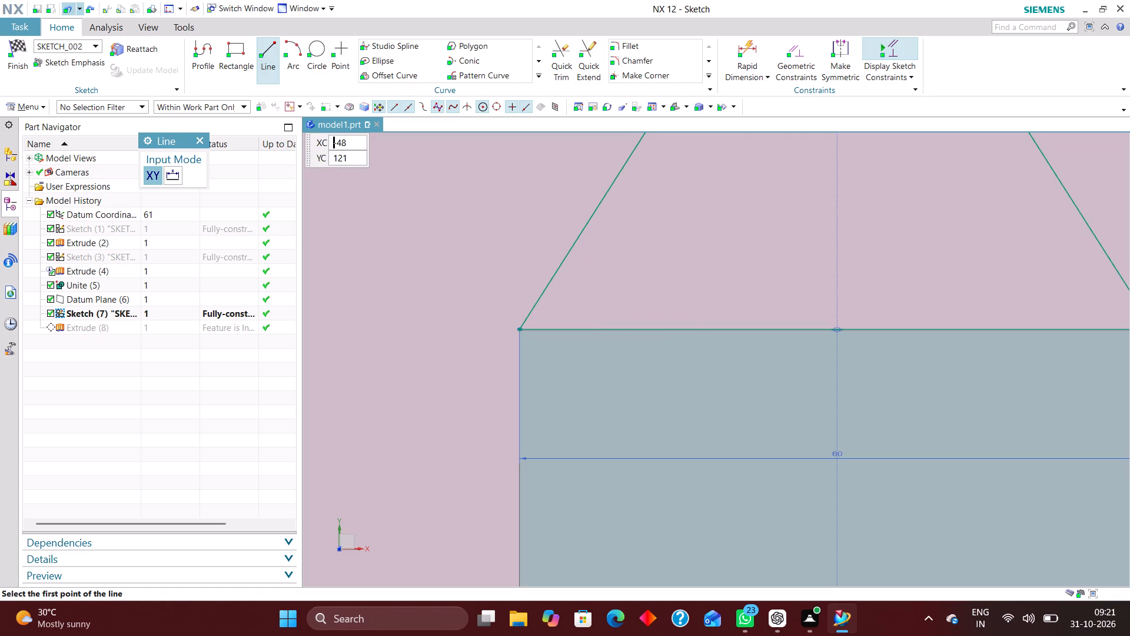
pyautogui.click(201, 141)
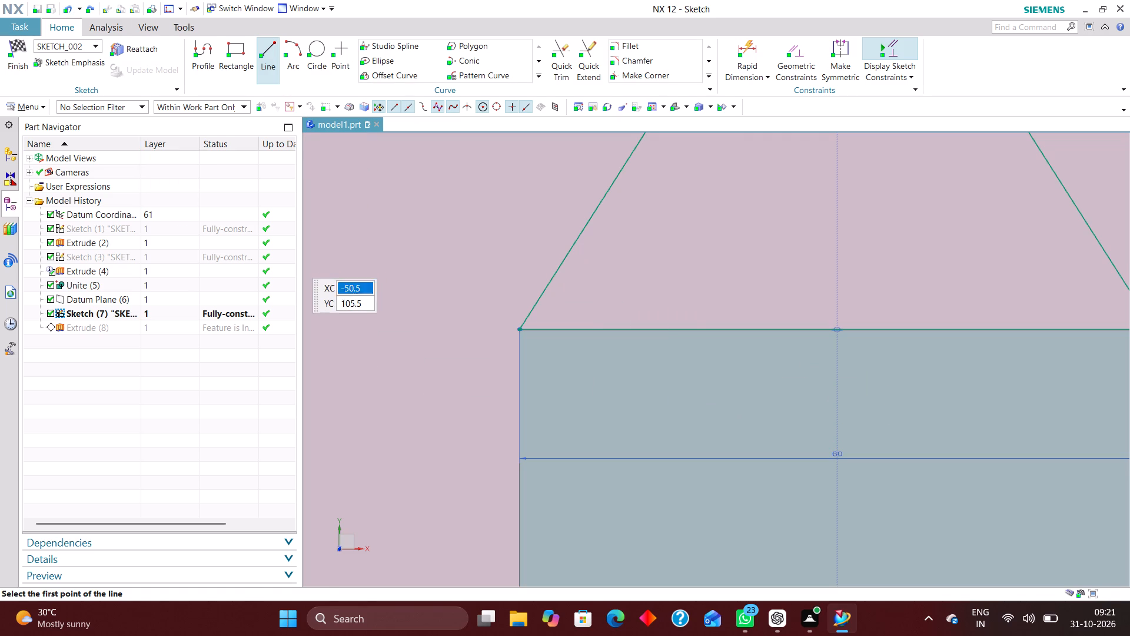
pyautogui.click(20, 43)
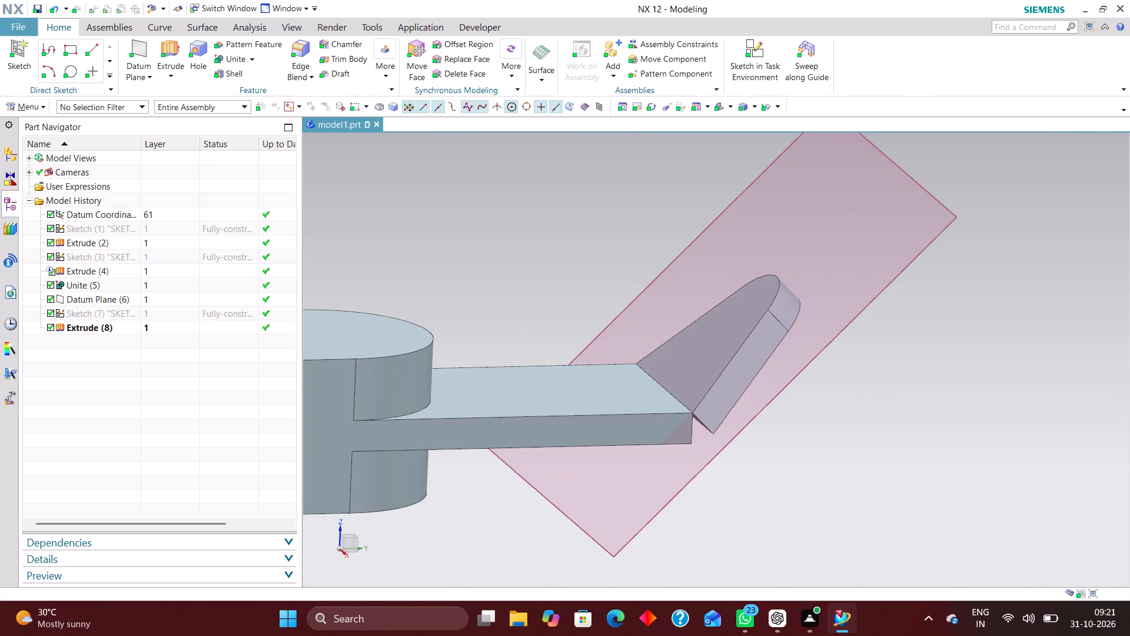
# Examine the corner where the angled extrusion meets the plate's upper end edge, from several angles and at close range.
pyautogui.moveTo(790, 451); pyautogui.dragTo(849, 499, button='middle')
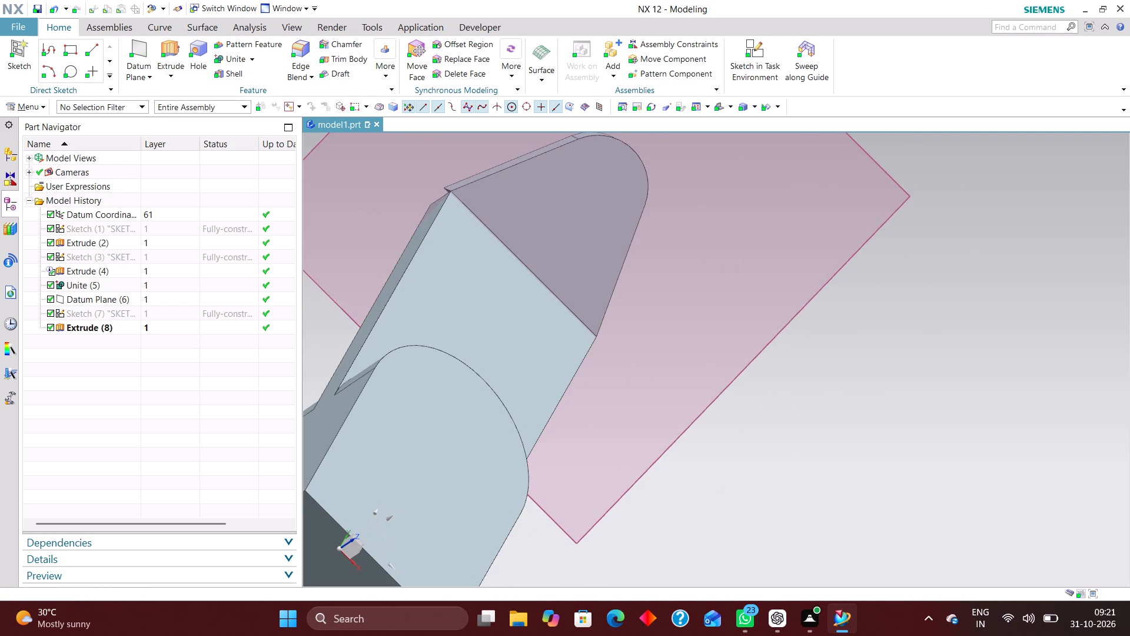
pyautogui.scroll(1, 606, 346)
pyautogui.moveTo(607, 347); pyautogui.dragTo(576, 322, button='middle')
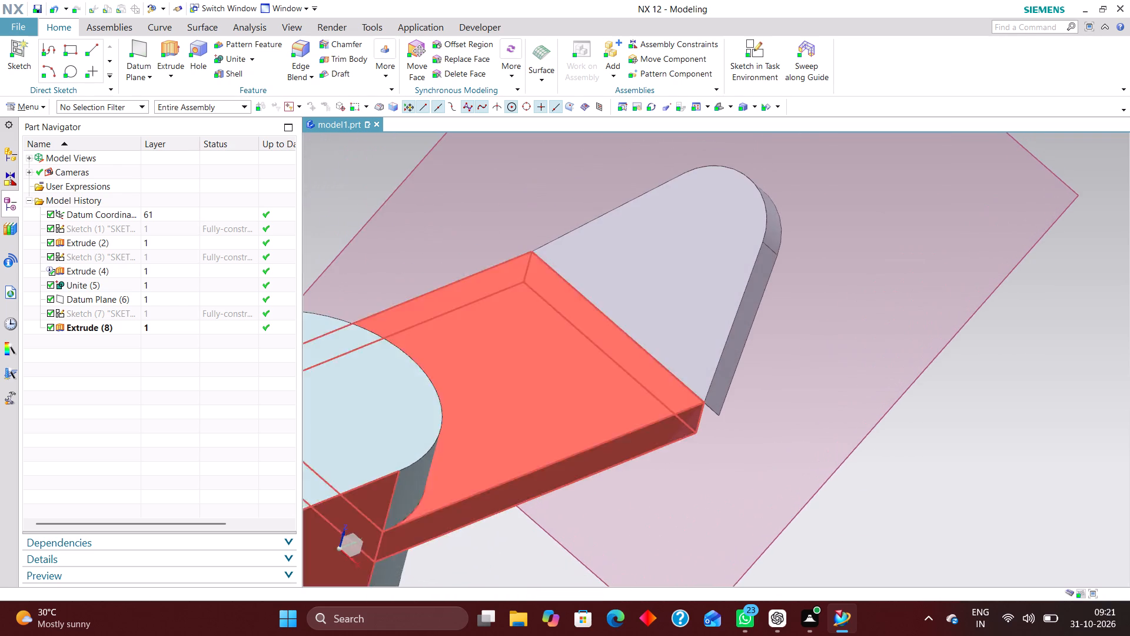
pyautogui.scroll(7, 702, 404)
pyautogui.scroll(7, 601, 353)
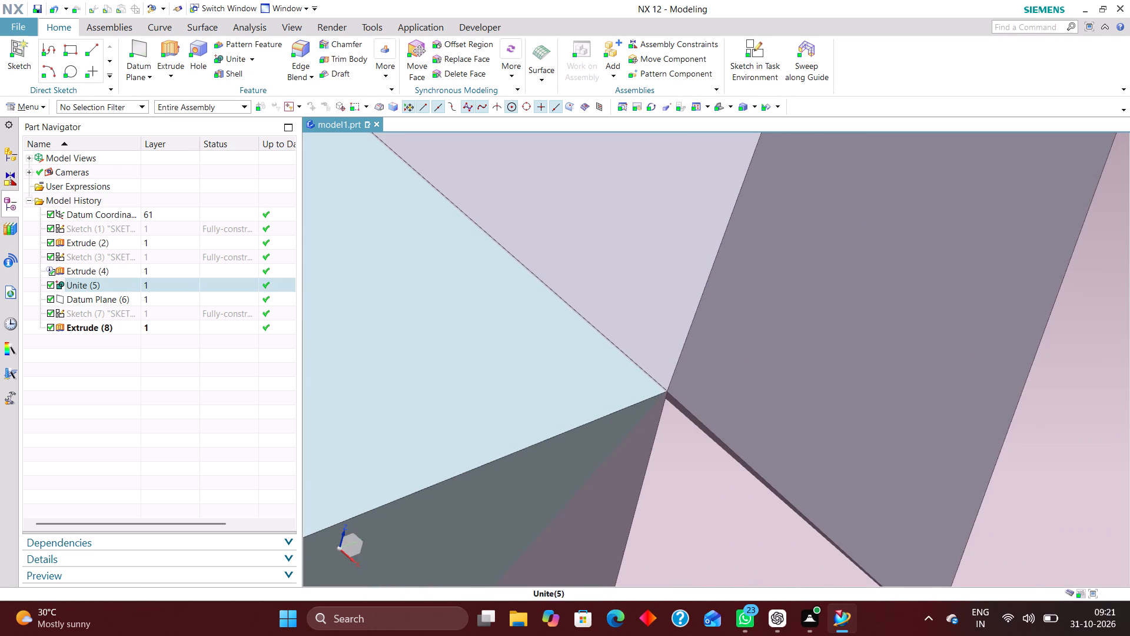
pyautogui.scroll(6, 674, 416)
pyautogui.scroll(11, 656, 330)
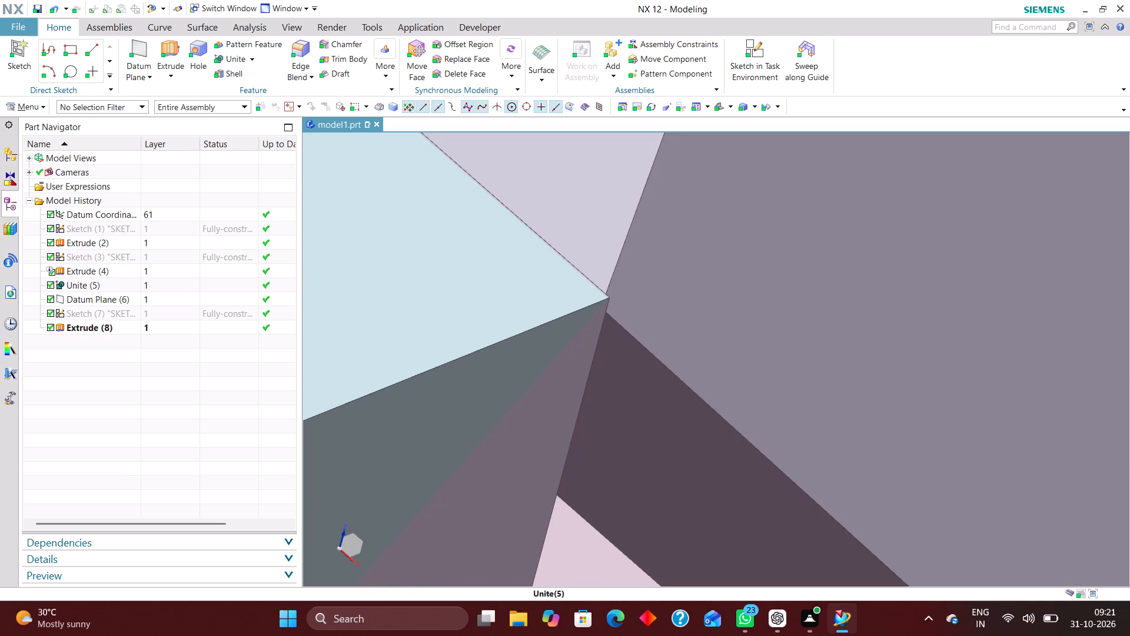
pyautogui.scroll(-10, 895, 320)
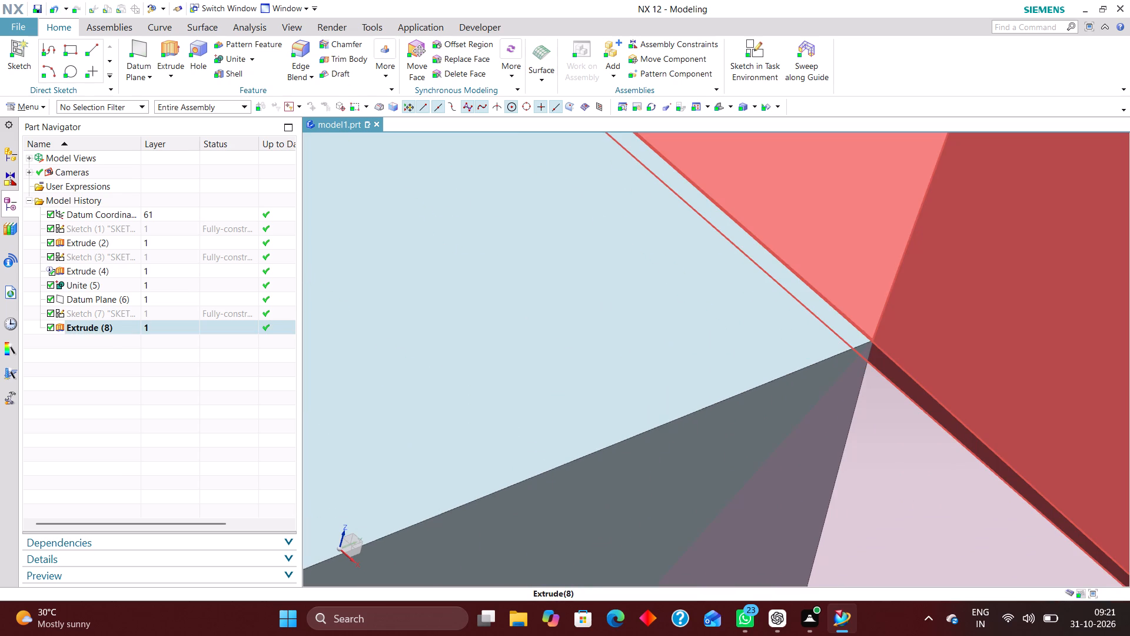
pyautogui.scroll(-4, 866, 351)
pyautogui.scroll(-5, 753, 345)
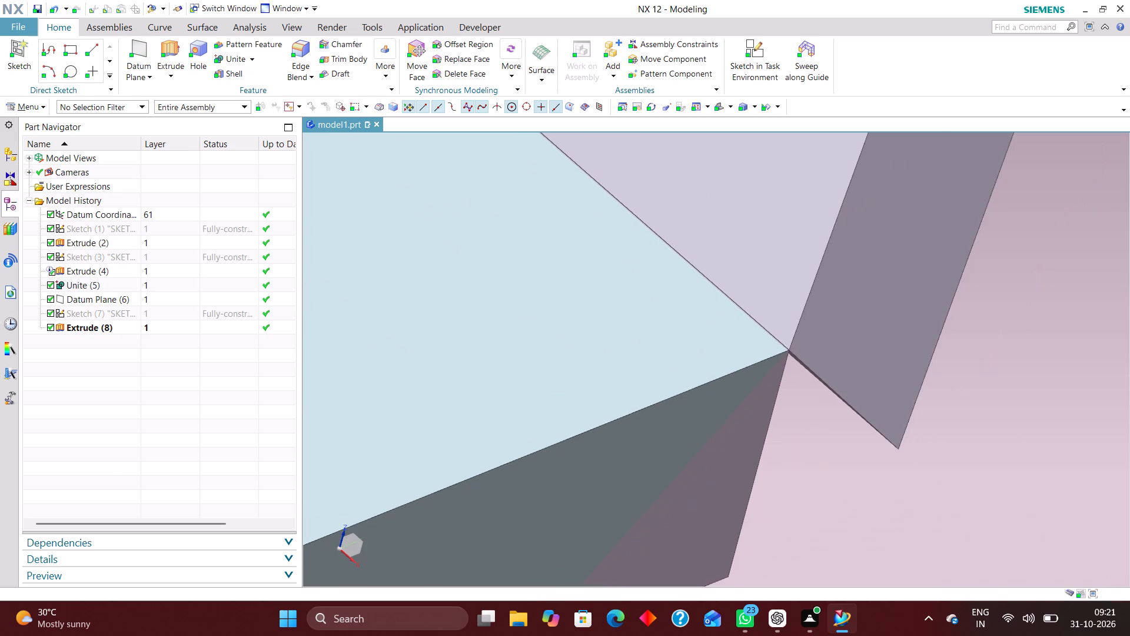
# Reopen the tapered profile's sketch and inspect how its base line and corner align with the plate's end edge, closing it unedited.
pyautogui.click(183, 309)
pyautogui.rightClick(187, 309)
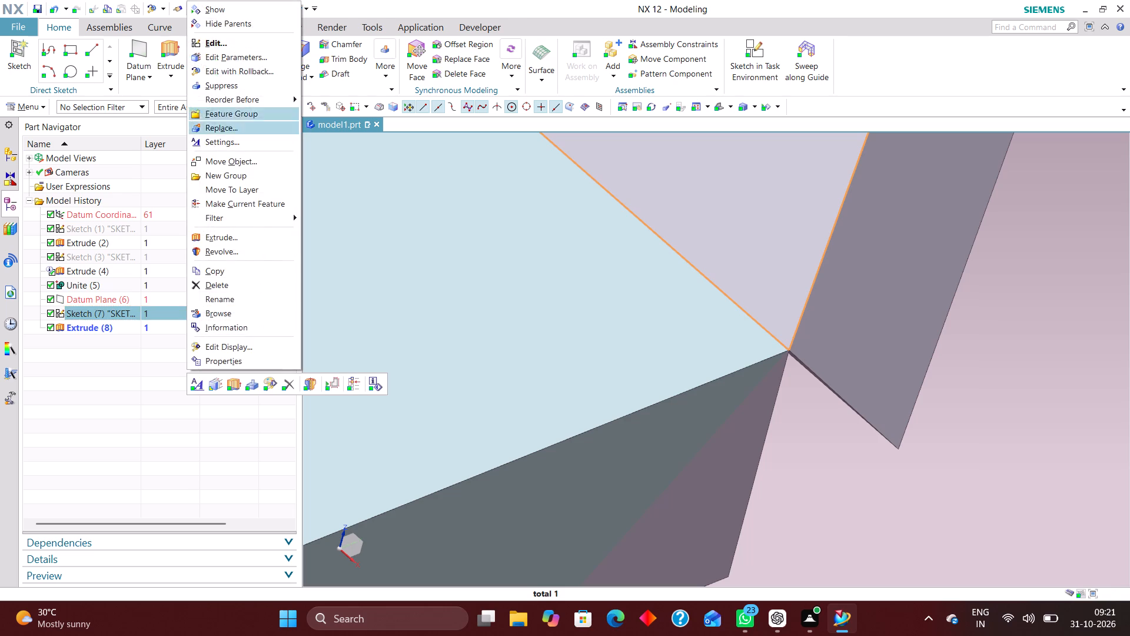
pyautogui.click(250, 69)
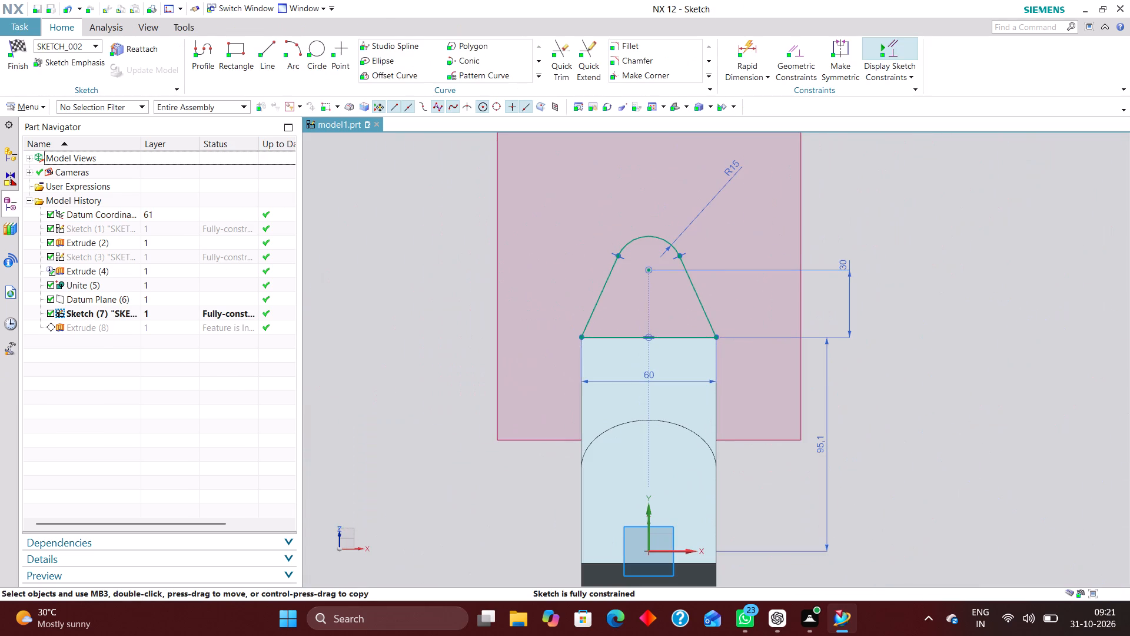
pyautogui.scroll(20, 646, 330)
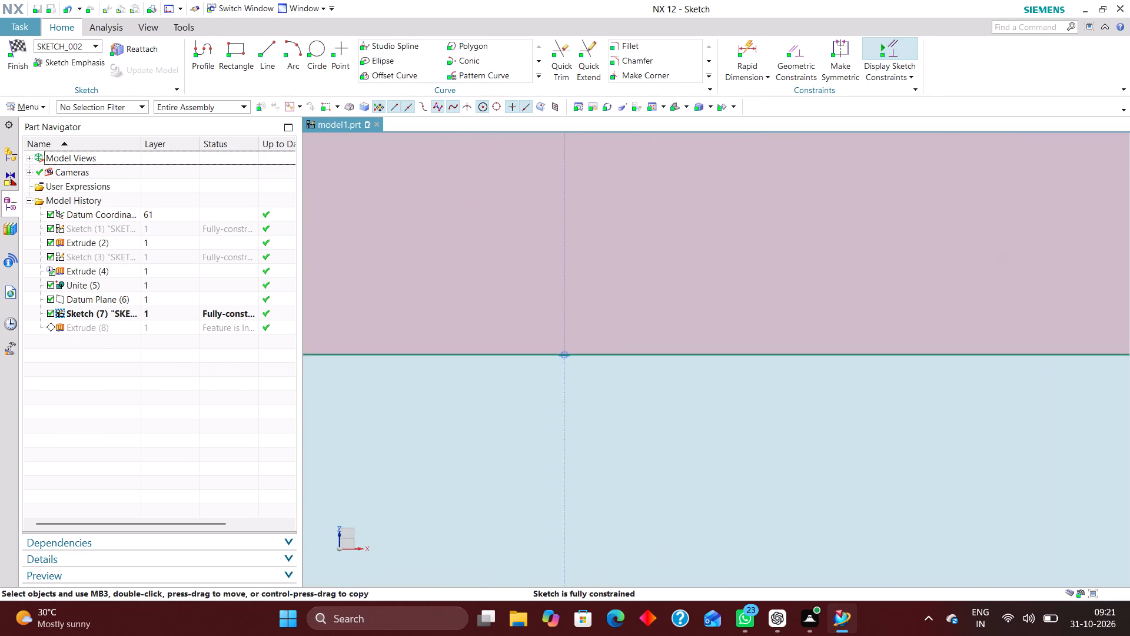
pyautogui.scroll(5, 643, 351)
pyautogui.scroll(8, 490, 322)
pyautogui.scroll(-8, 534, 392)
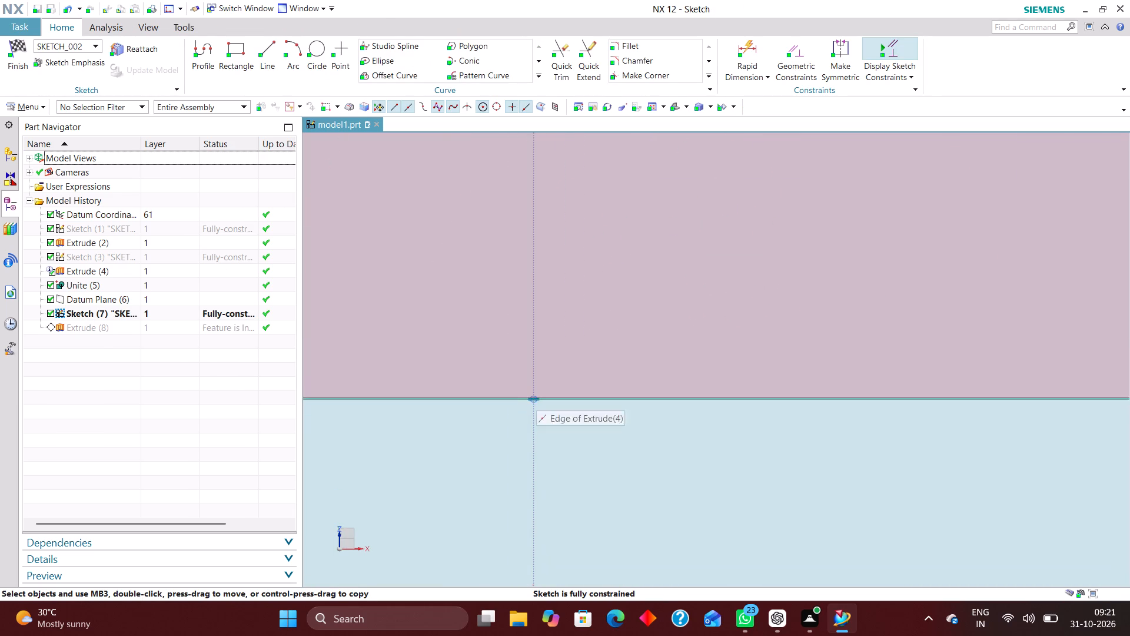
pyautogui.scroll(-3, 536, 396)
pyautogui.scroll(-11, 599, 395)
pyautogui.scroll(8, 982, 403)
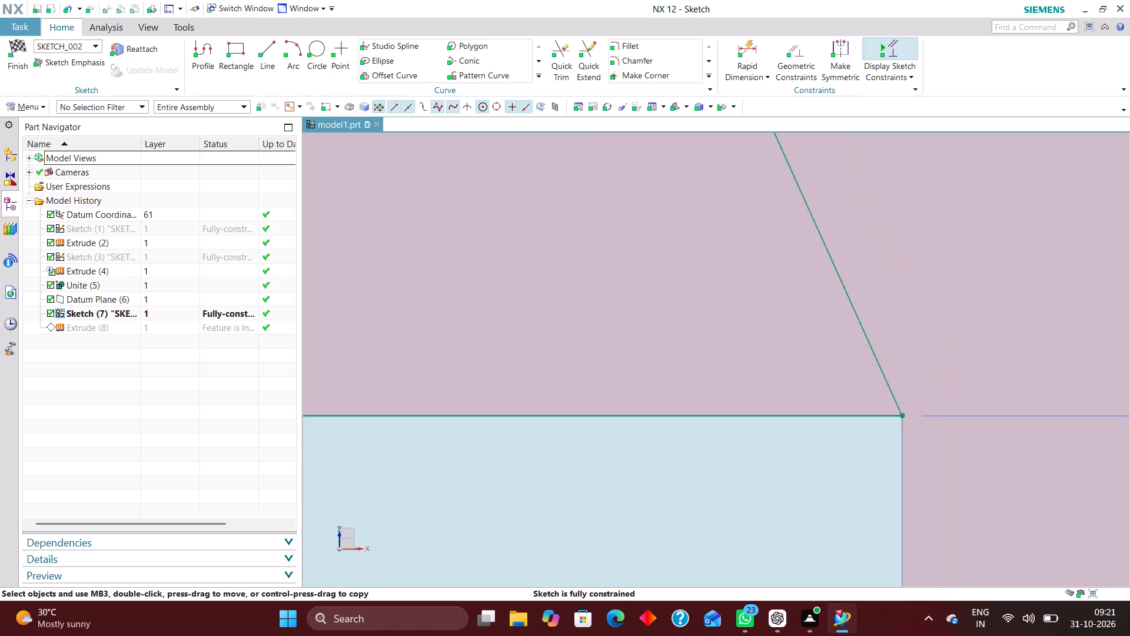
pyautogui.scroll(8, 873, 424)
pyautogui.scroll(5, 949, 393)
pyautogui.scroll(-11, 675, 318)
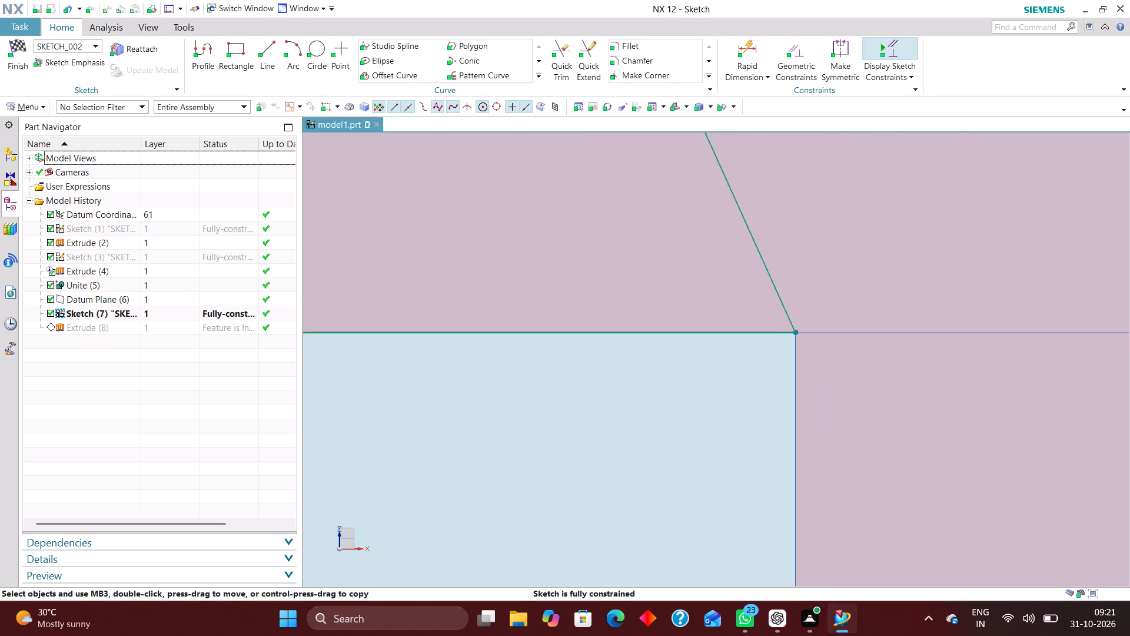
pyautogui.scroll(-6, 823, 316)
pyautogui.click(12, 47)
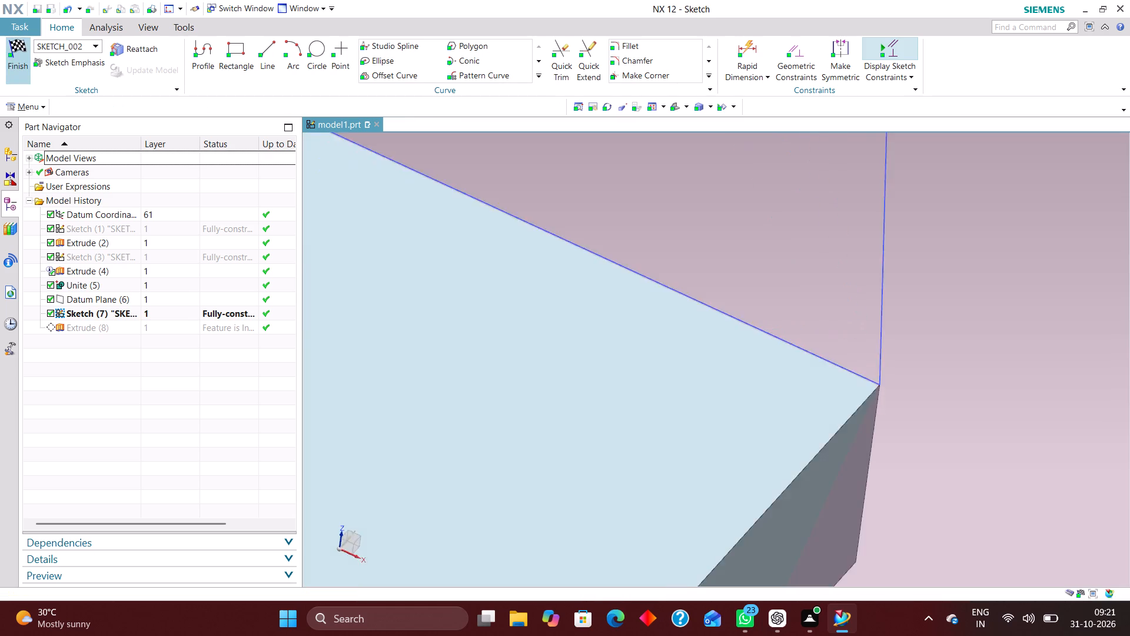
# In the plate's sketch, replace the rectangle's length dimension with one from the X axis to its far edge, and finish the sketch.
pyautogui.click(162, 257)
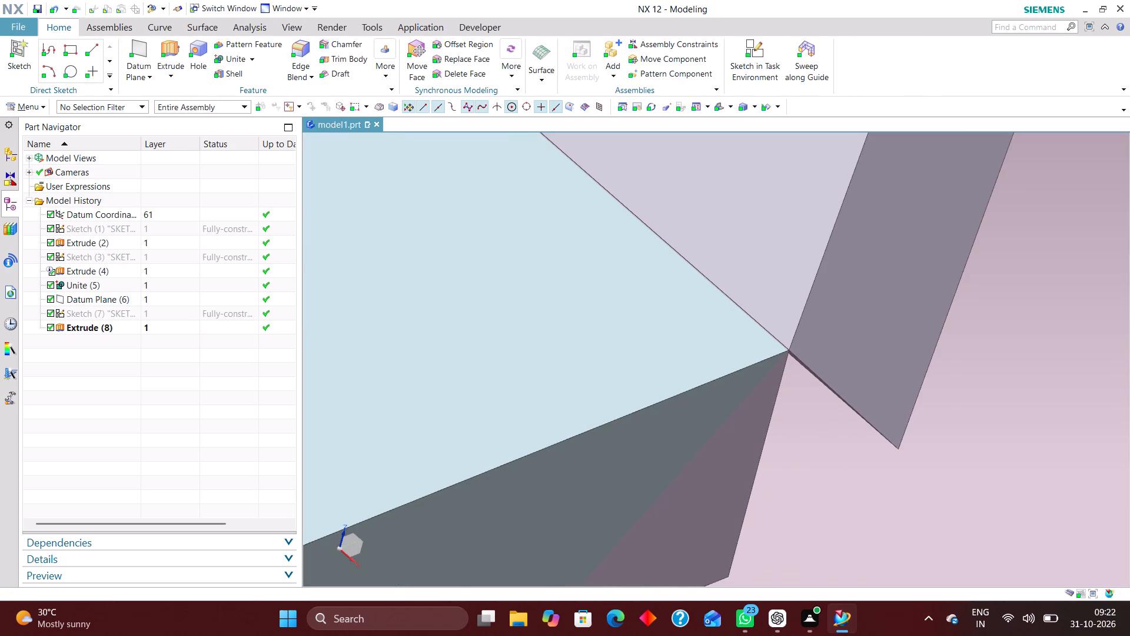
pyautogui.rightClick(162, 253)
pyautogui.click(200, 285)
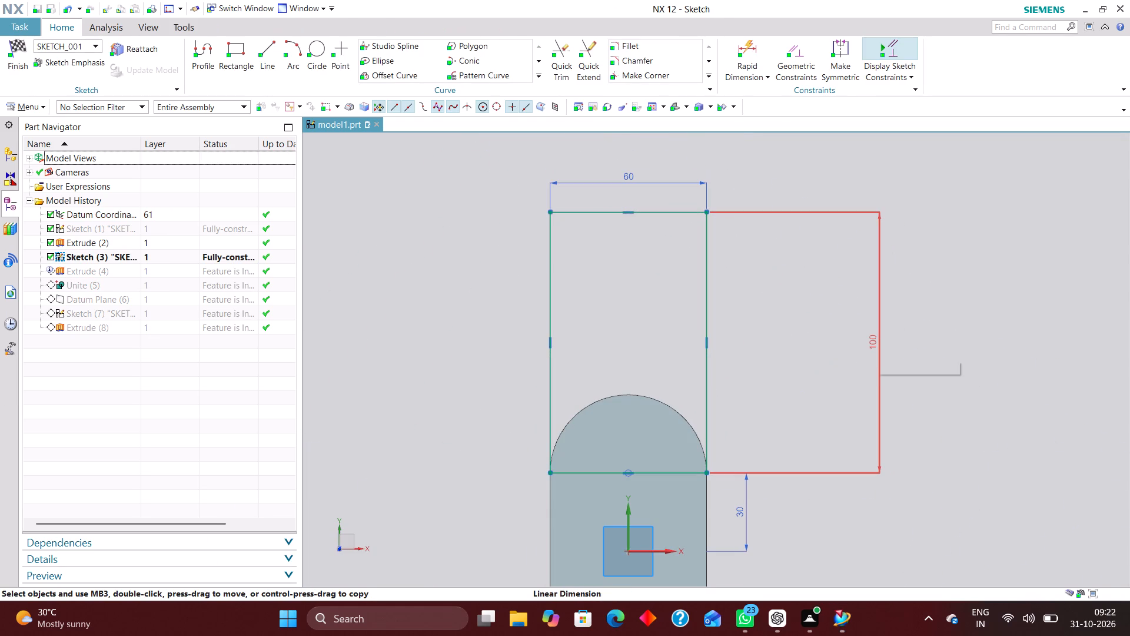
pyautogui.moveTo(876, 345); pyautogui.dragTo(770, 342, button='right')
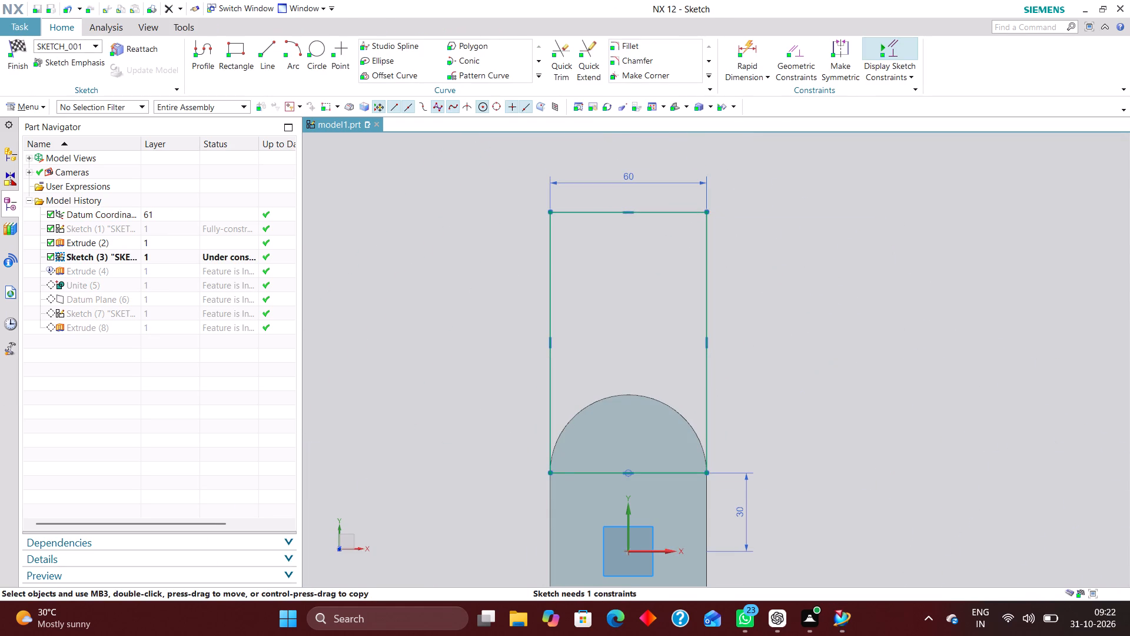
pyautogui.click(745, 49)
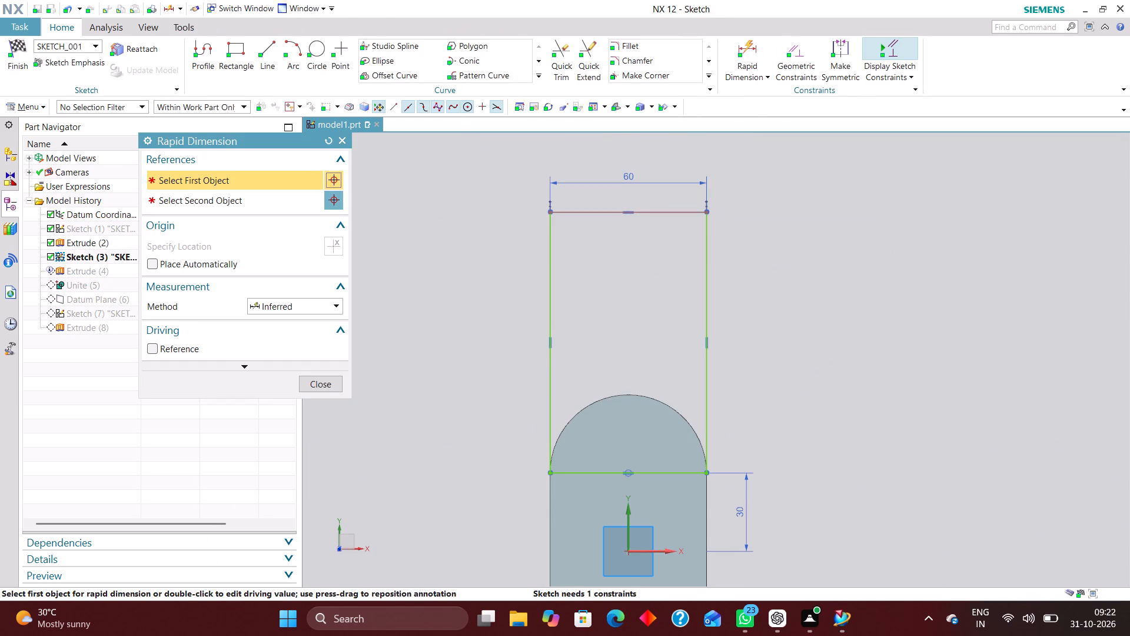
pyautogui.click(663, 551)
pyautogui.click(671, 214)
pyautogui.click(827, 385)
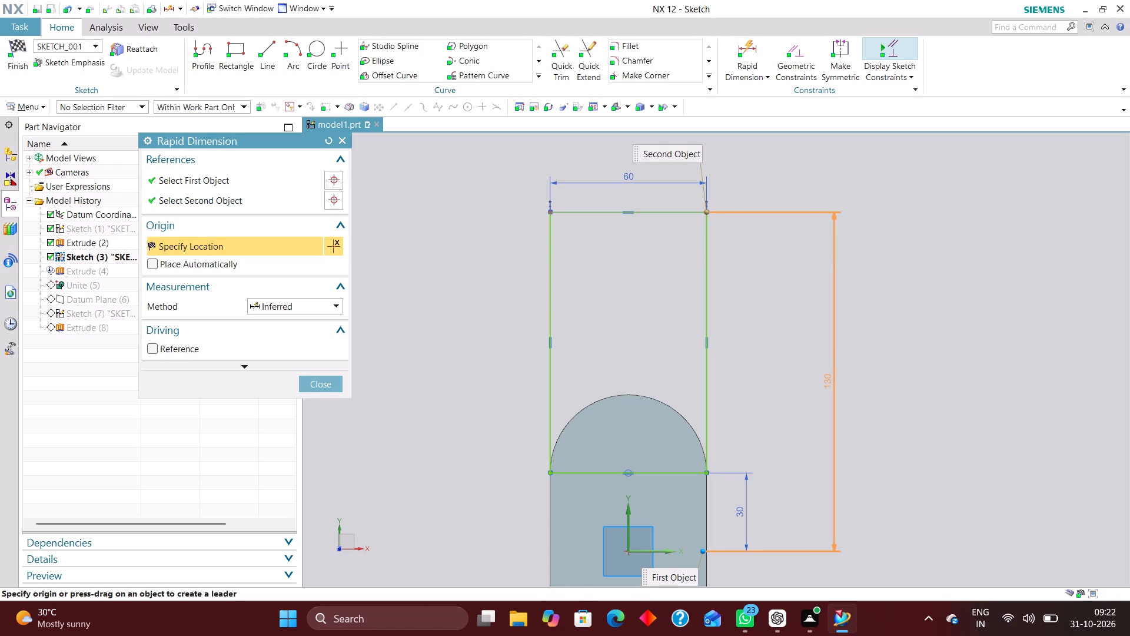
pyautogui.click(322, 377)
pyautogui.click(16, 52)
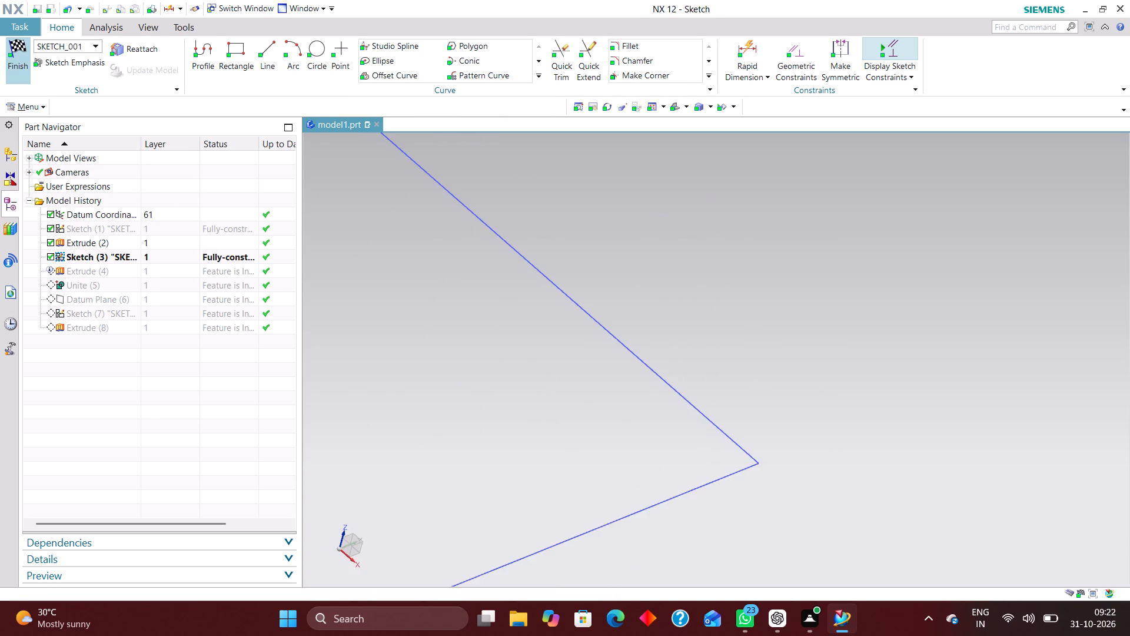
# Reopen the tapered profile's sketch and examine from several angles how it meets the plate's end, closing it unedited.
pyautogui.scroll(-3, 782, 282)
pyautogui.scroll(-4, 832, 339)
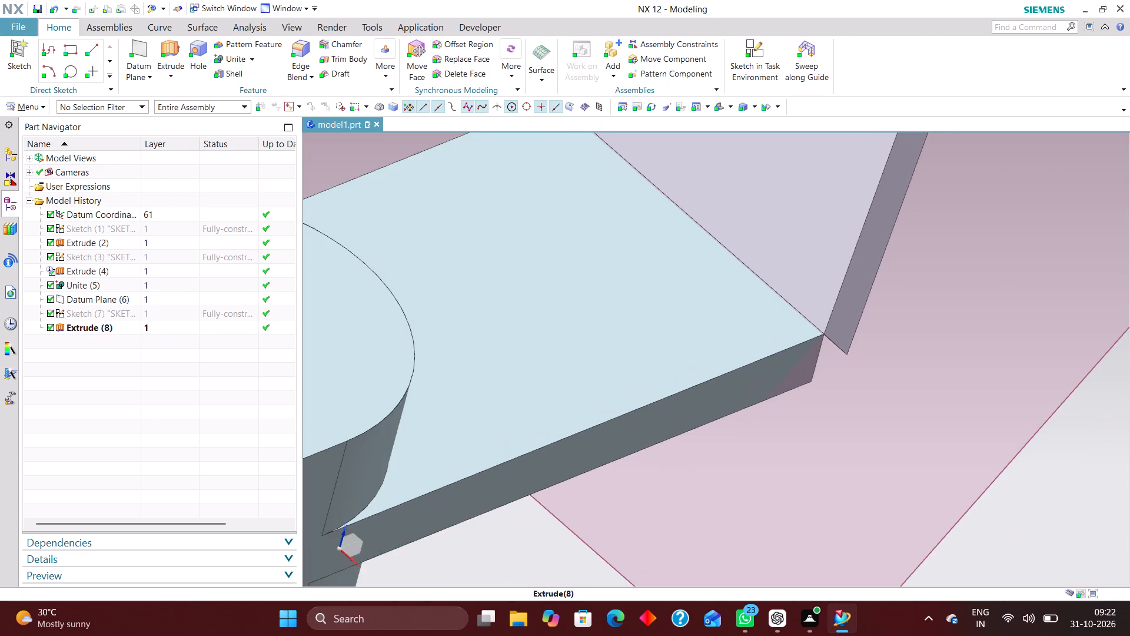
pyautogui.scroll(-3, 899, 353)
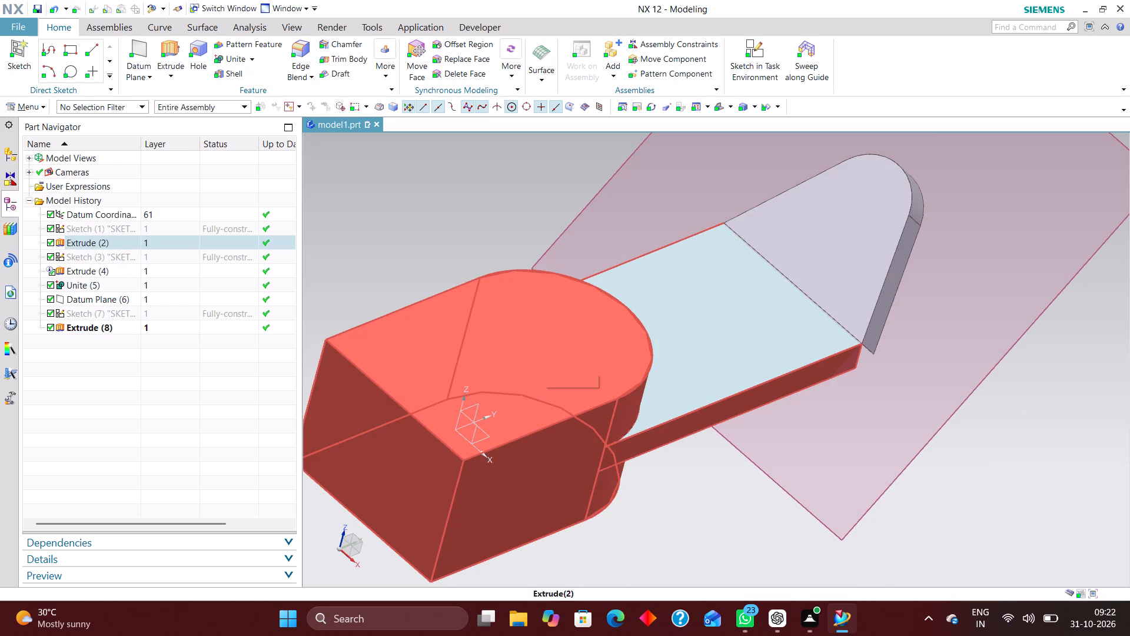
pyautogui.click(201, 313)
pyautogui.rightClick(201, 313)
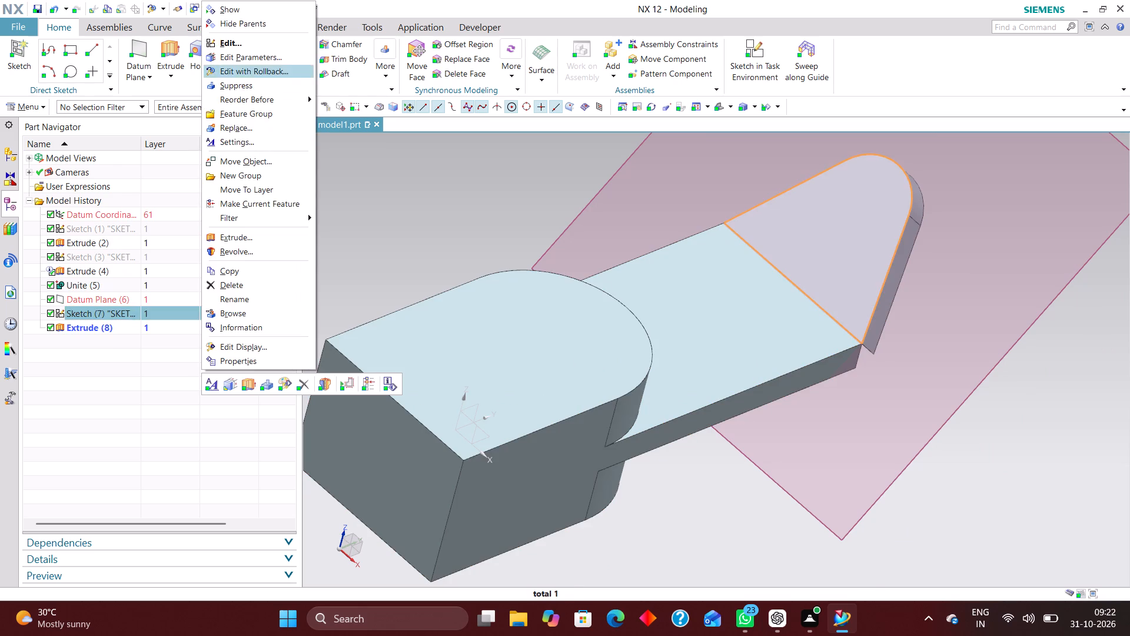
pyautogui.click(283, 70)
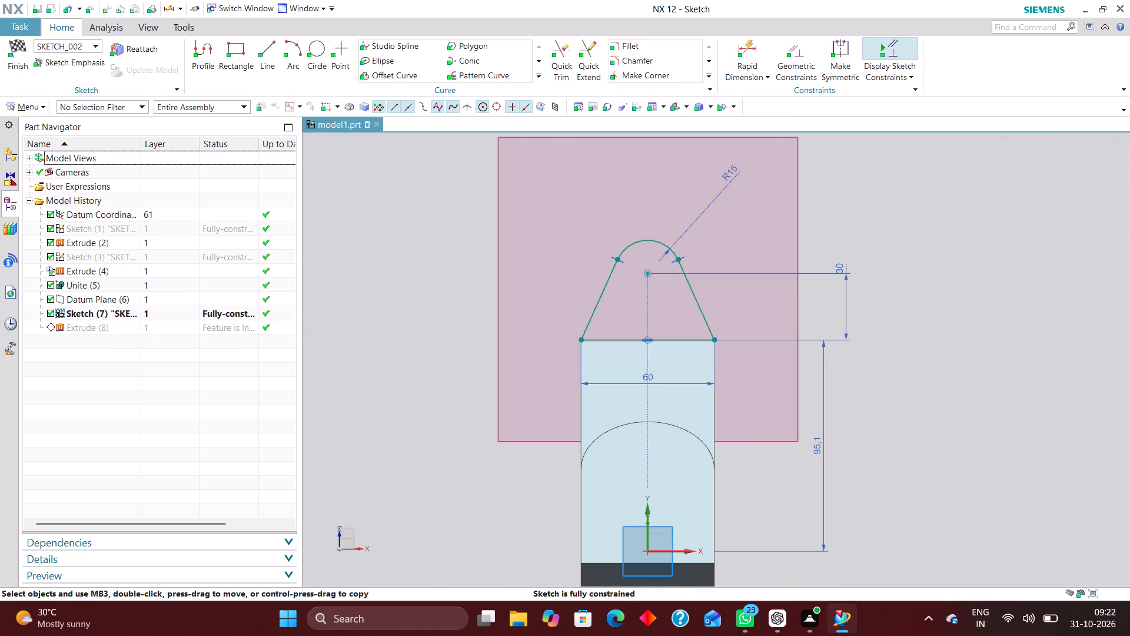
pyautogui.scroll(-2, 703, 418)
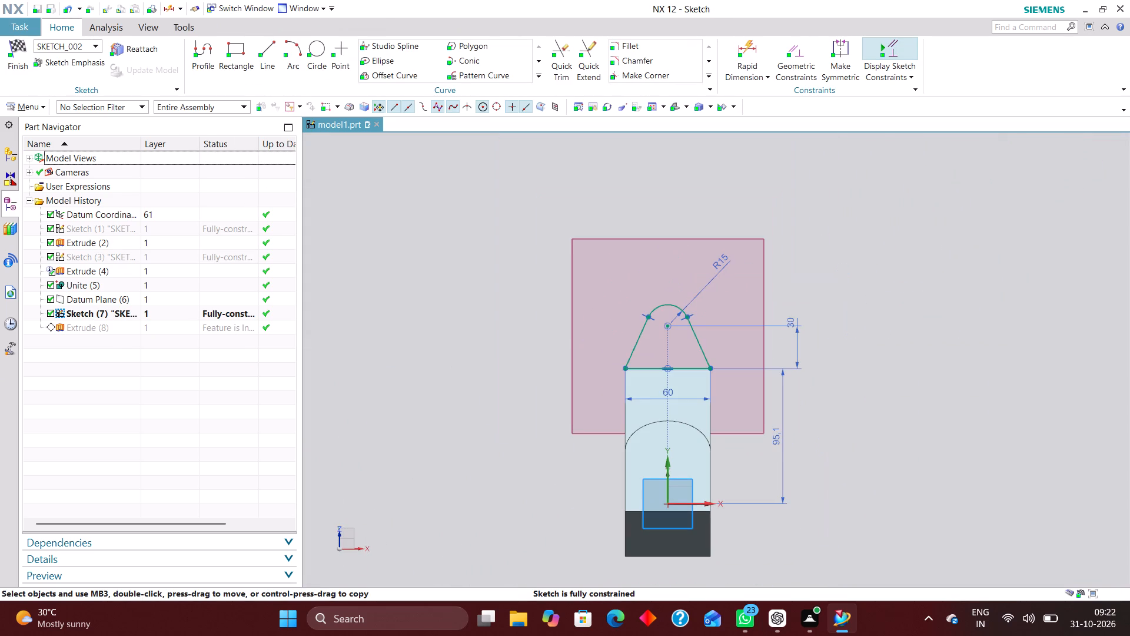
pyautogui.moveTo(759, 497); pyautogui.dragTo(689, 481, button='middle')
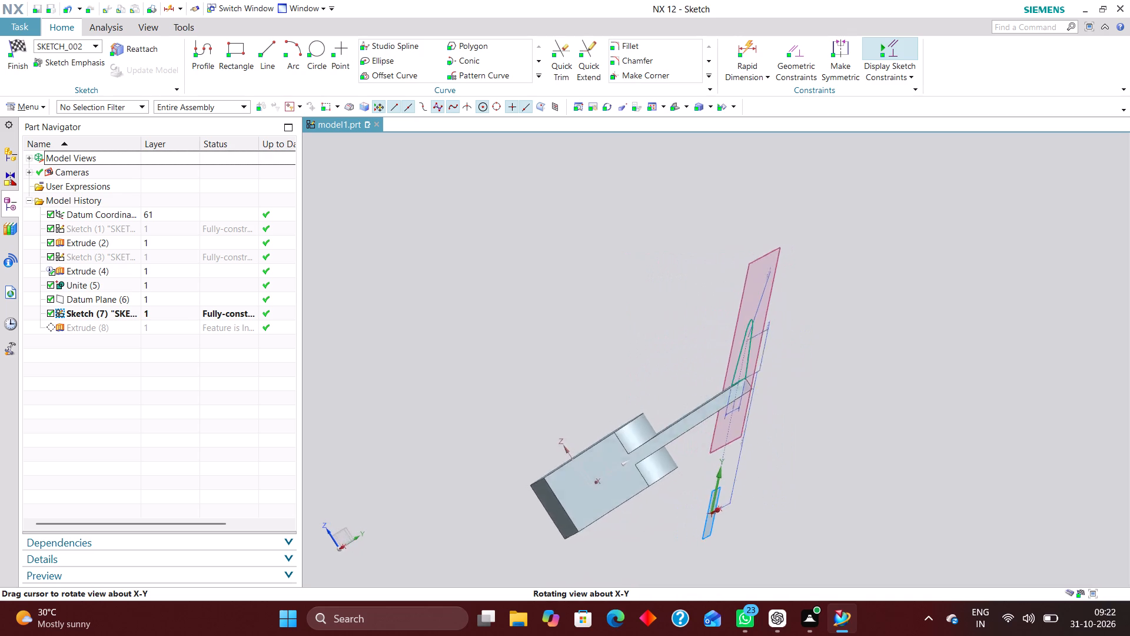
pyautogui.moveTo(689, 481); pyautogui.dragTo(707, 498, button='middle')
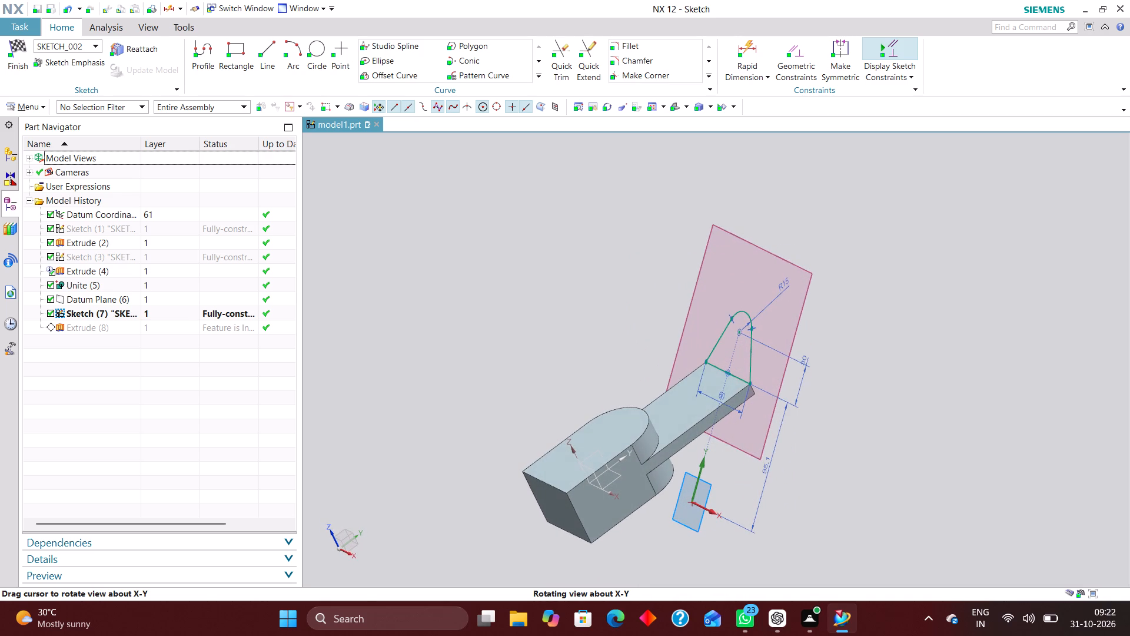
pyautogui.moveTo(707, 498); pyautogui.dragTo(724, 504, button='middle')
pyautogui.scroll(1, 727, 503)
pyautogui.moveTo(849, 491); pyautogui.dragTo(797, 486, button='right')
pyautogui.moveTo(797, 439); pyautogui.dragTo(797, 458, button='middle')
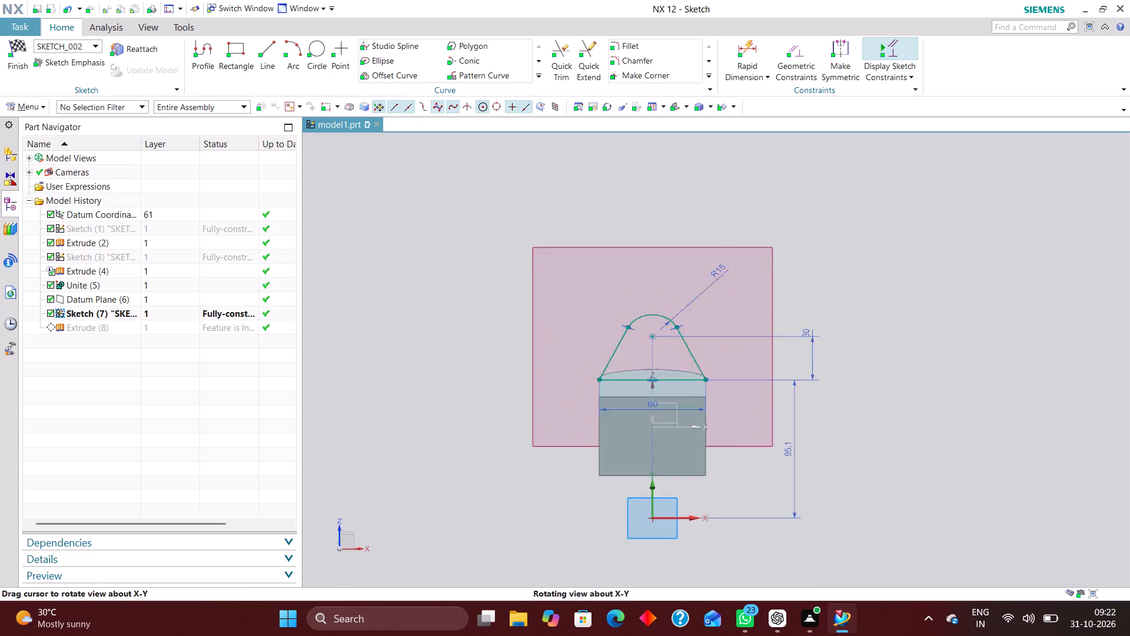
pyautogui.moveTo(797, 458); pyautogui.dragTo(802, 496, button='middle')
pyautogui.moveTo(895, 471); pyautogui.dragTo(825, 485, button='right')
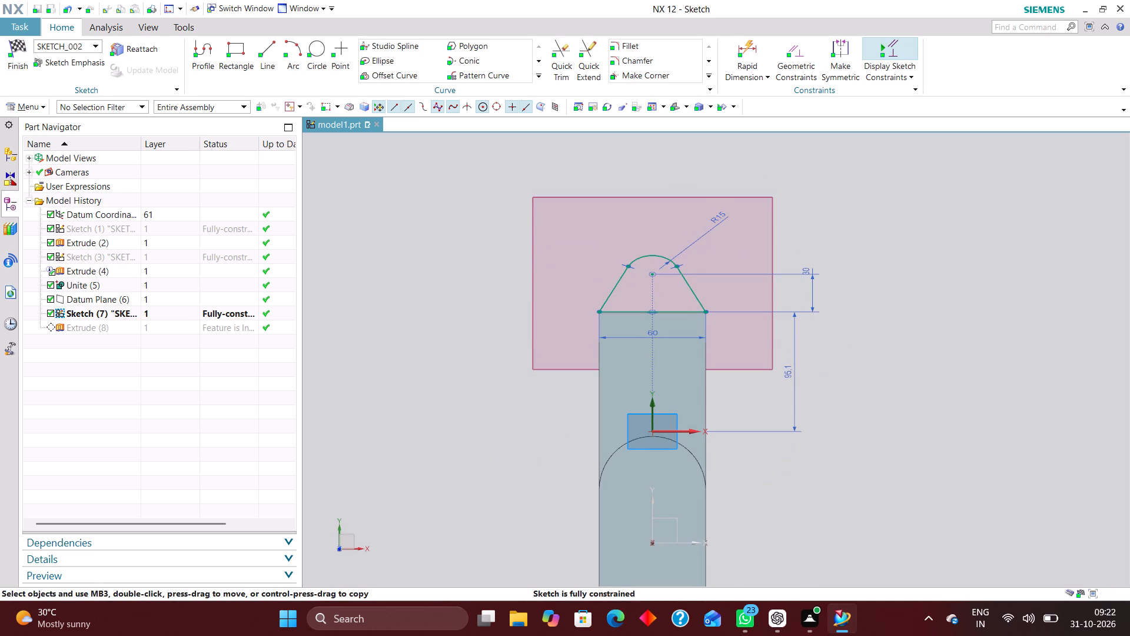
pyautogui.click(21, 44)
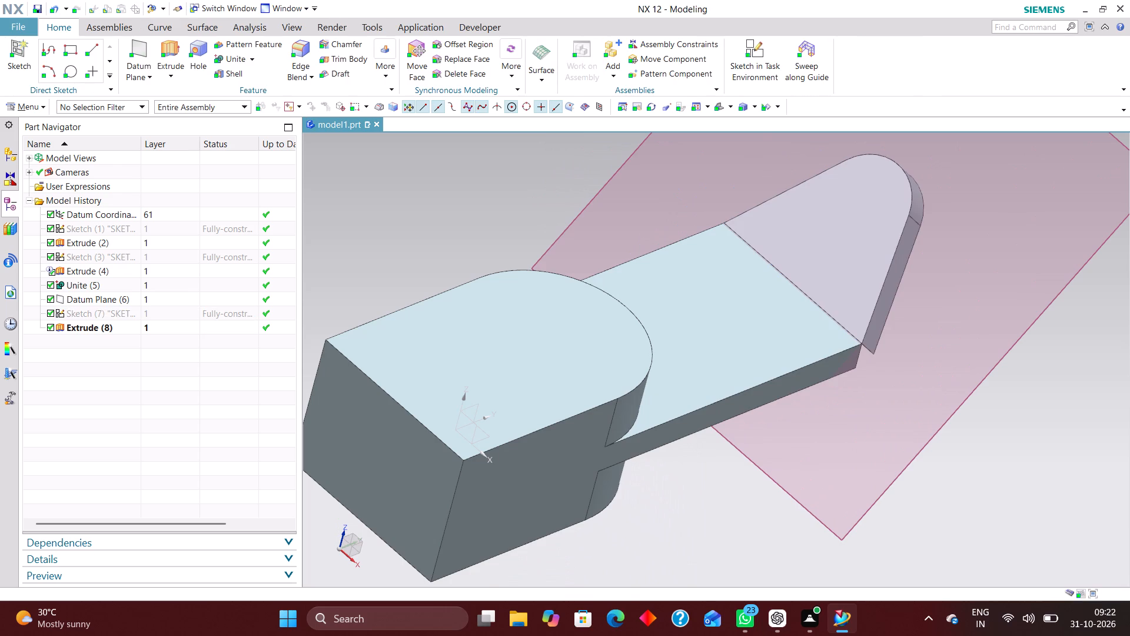
# Reopen the tapered profile's sketch and examine at close range how its base line and corner align with the plate's end edge.
pyautogui.scroll(1, 767, 363)
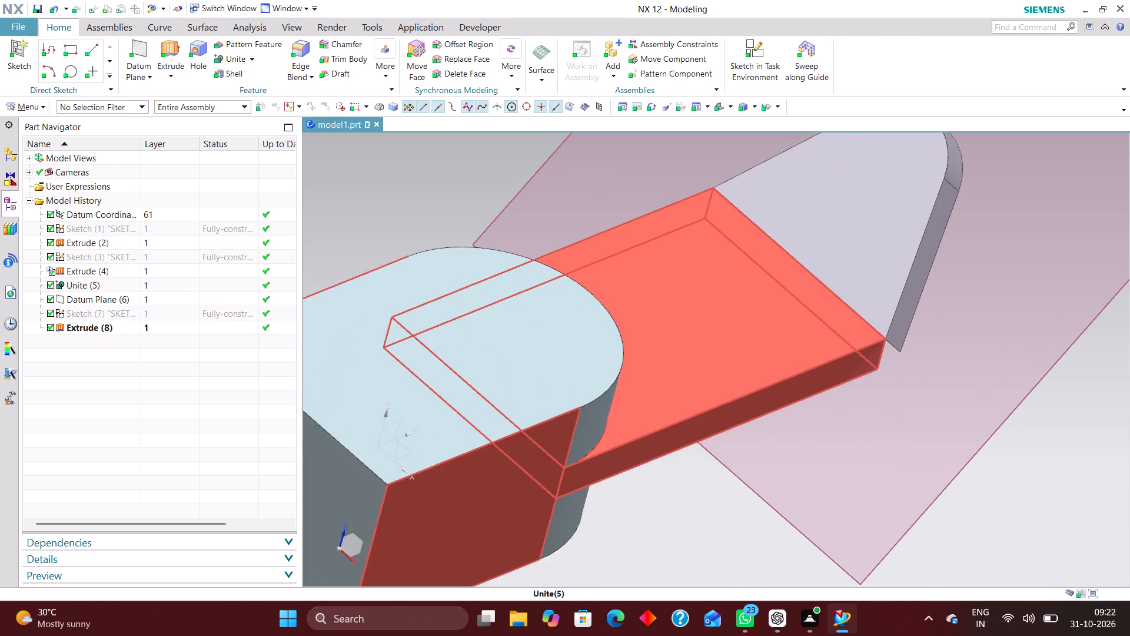
pyautogui.scroll(-2, 792, 367)
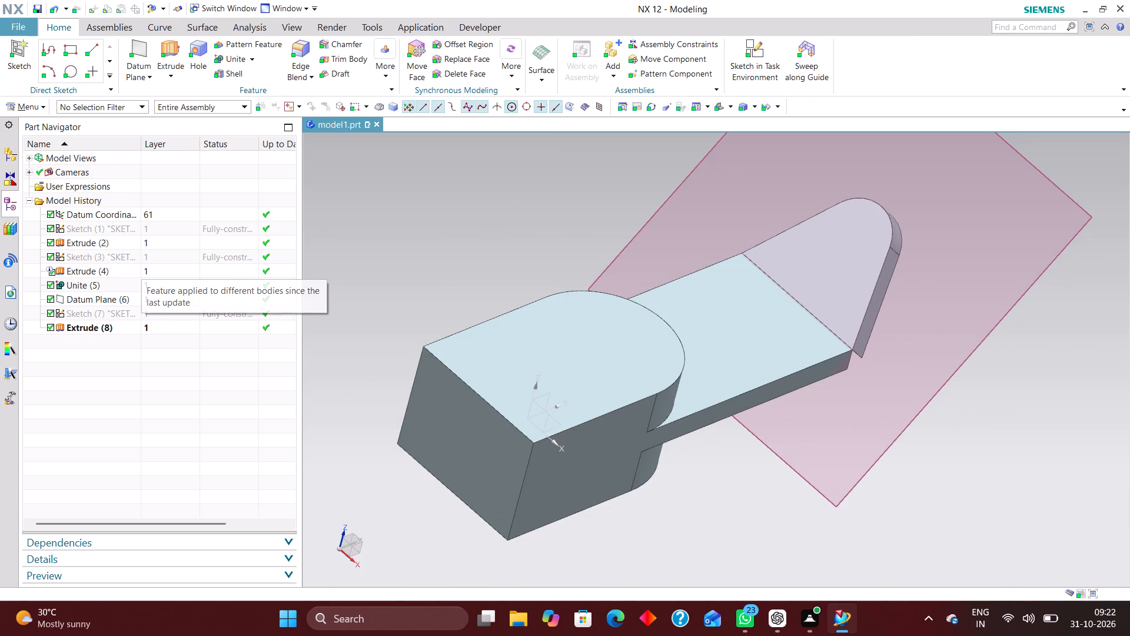
pyautogui.click(160, 314)
pyautogui.rightClick(161, 313)
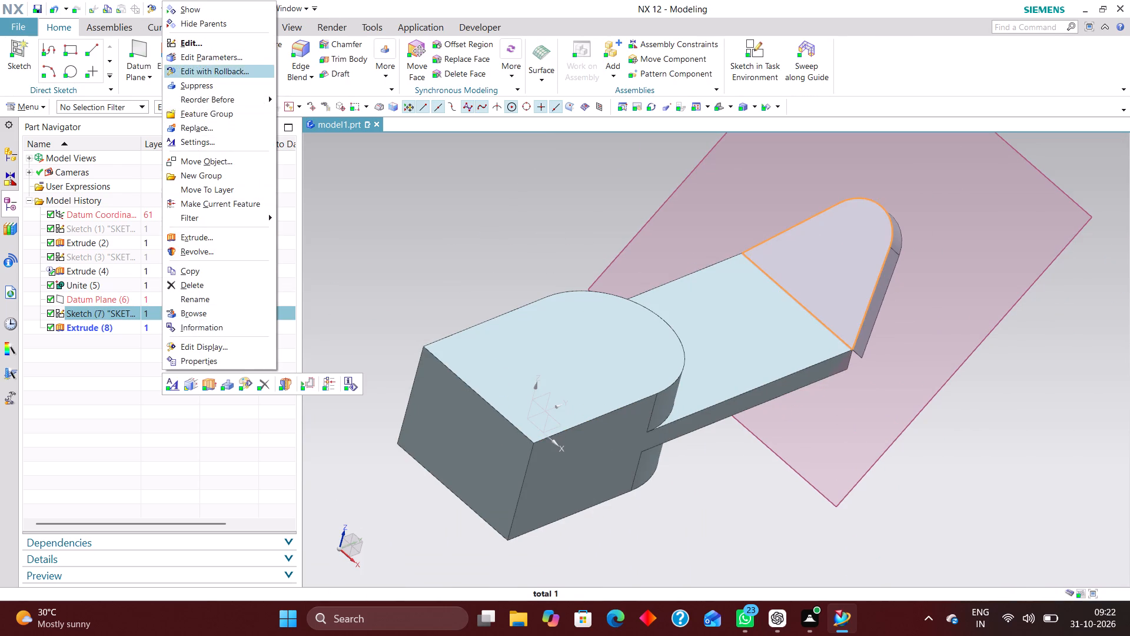
pyautogui.click(229, 66)
pyautogui.scroll(4, 661, 343)
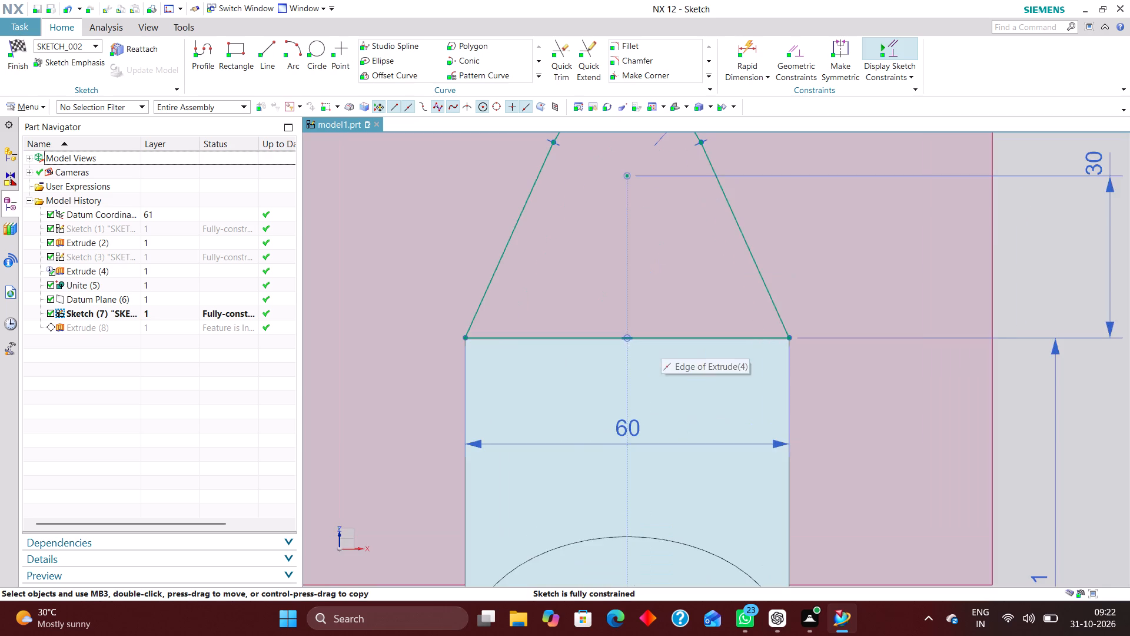
pyautogui.scroll(6, 621, 342)
pyautogui.scroll(6, 724, 343)
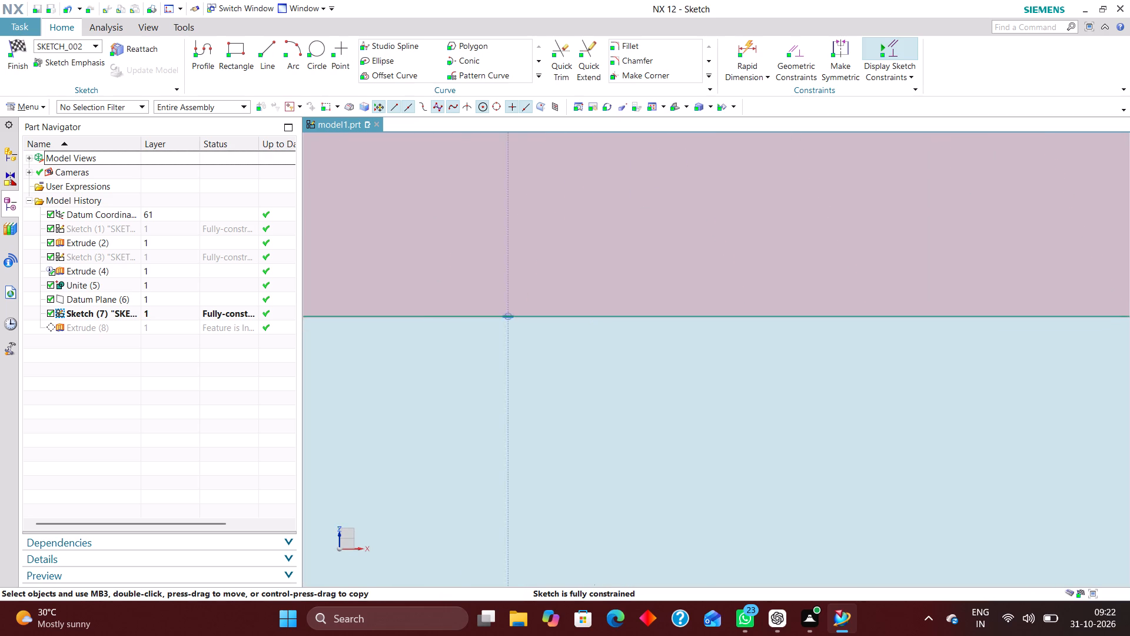
pyautogui.scroll(1, 686, 332)
pyautogui.scroll(12, 480, 306)
pyautogui.scroll(-3, 475, 272)
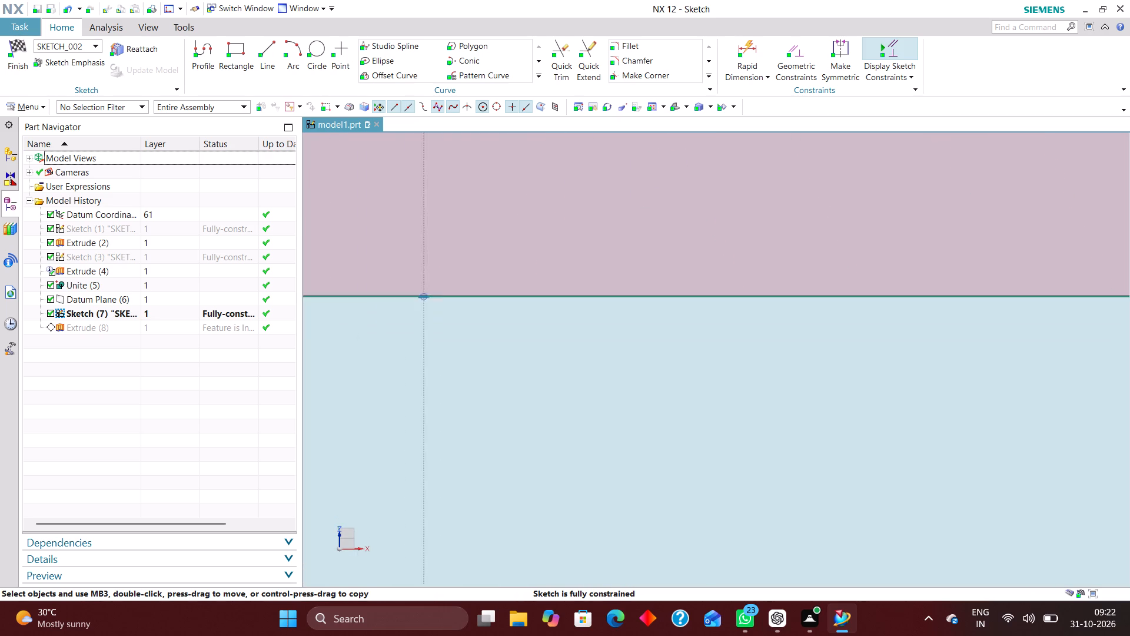
pyautogui.scroll(-19, 463, 272)
pyautogui.scroll(7, 650, 282)
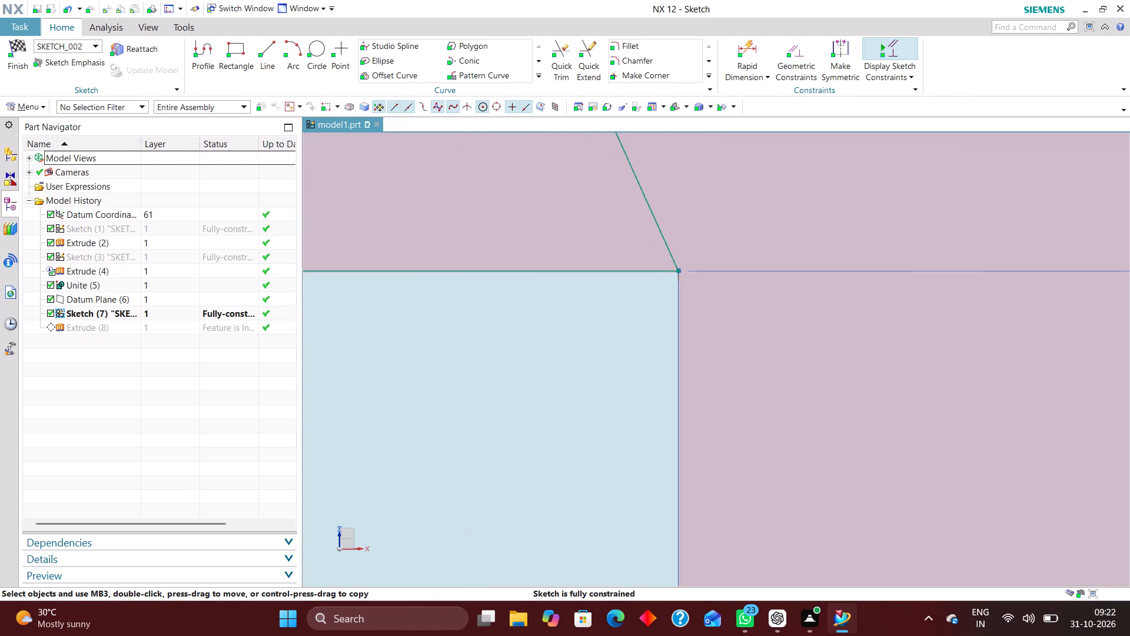
pyautogui.scroll(7, 666, 263)
pyautogui.scroll(-15, 557, 228)
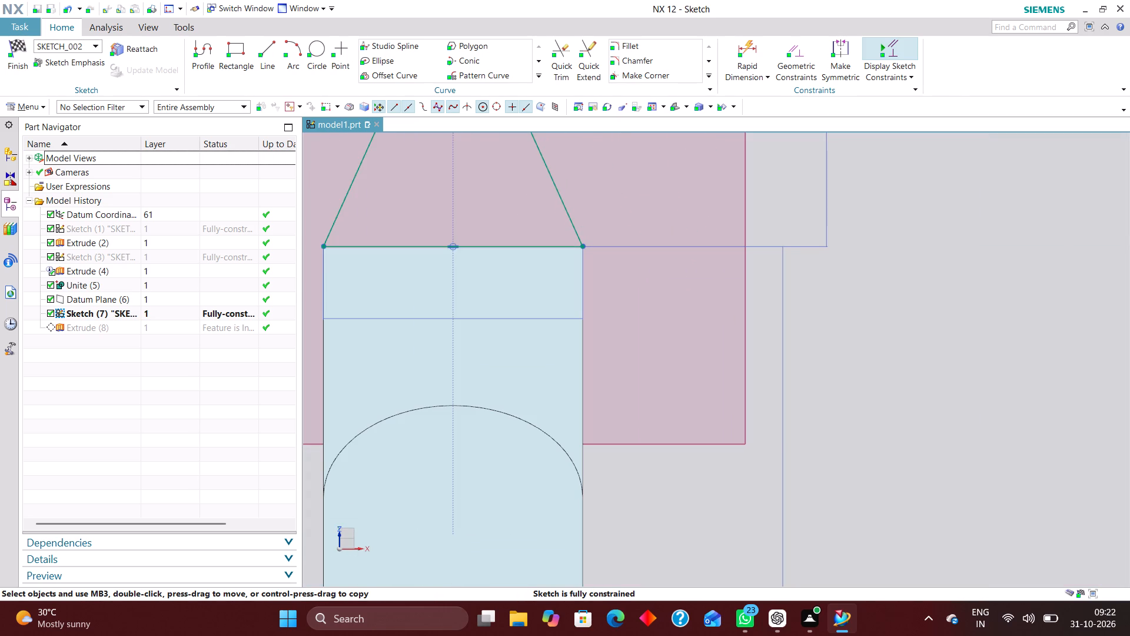
# Move the base line's 95.1 mm distance dimension closer to the tapered profile's corner.
pyautogui.moveTo(782, 449); pyautogui.dragTo(627, 220)
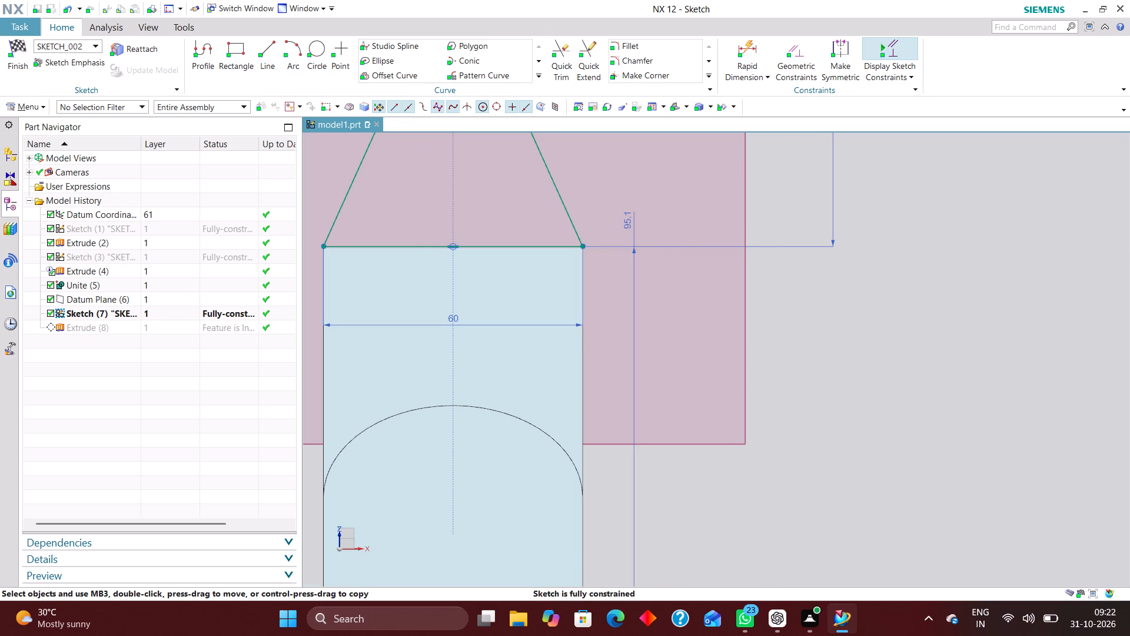
pyautogui.scroll(13, 579, 238)
pyautogui.scroll(7, 666, 264)
pyautogui.scroll(-6, 569, 290)
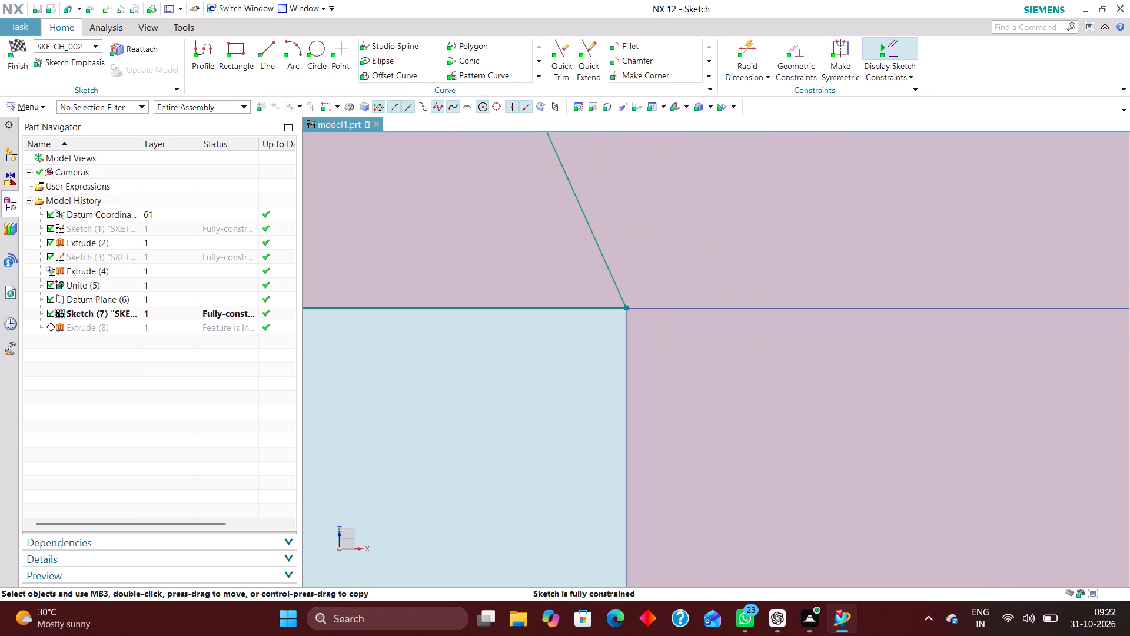
pyautogui.scroll(6, 585, 296)
pyautogui.scroll(-13, 581, 316)
pyautogui.scroll(-1, 669, 305)
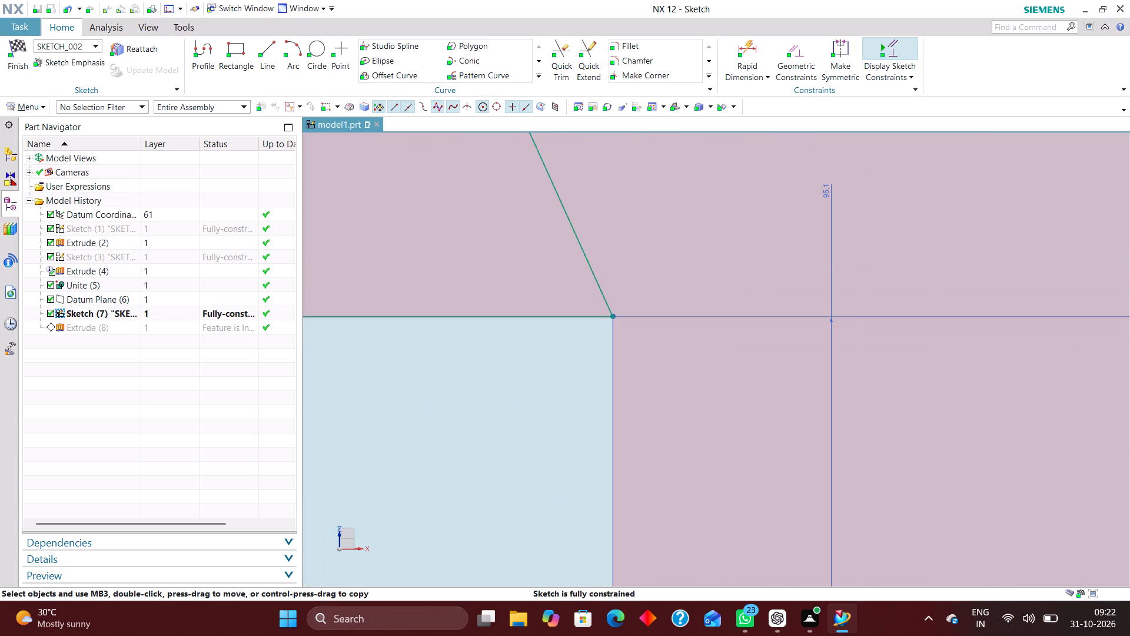
pyautogui.moveTo(824, 190); pyautogui.dragTo(722, 206)
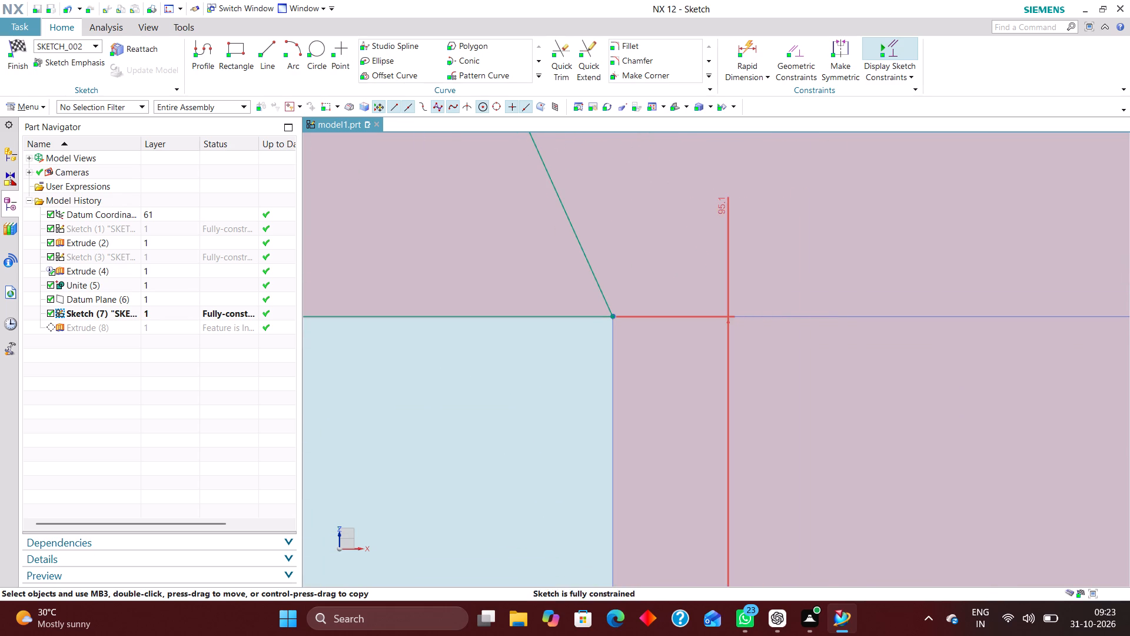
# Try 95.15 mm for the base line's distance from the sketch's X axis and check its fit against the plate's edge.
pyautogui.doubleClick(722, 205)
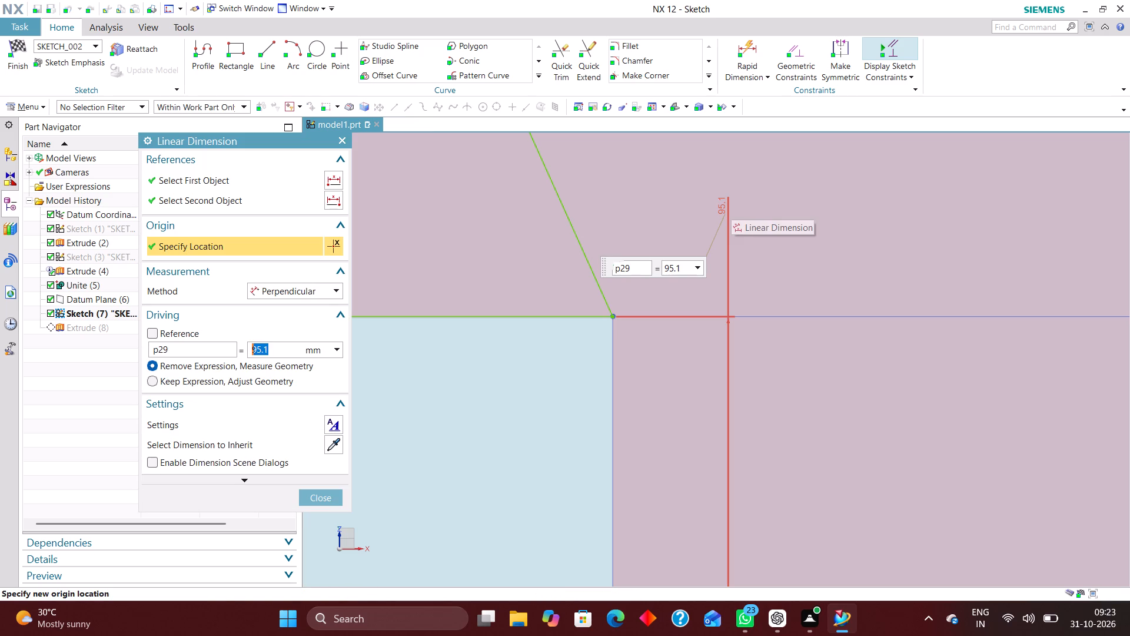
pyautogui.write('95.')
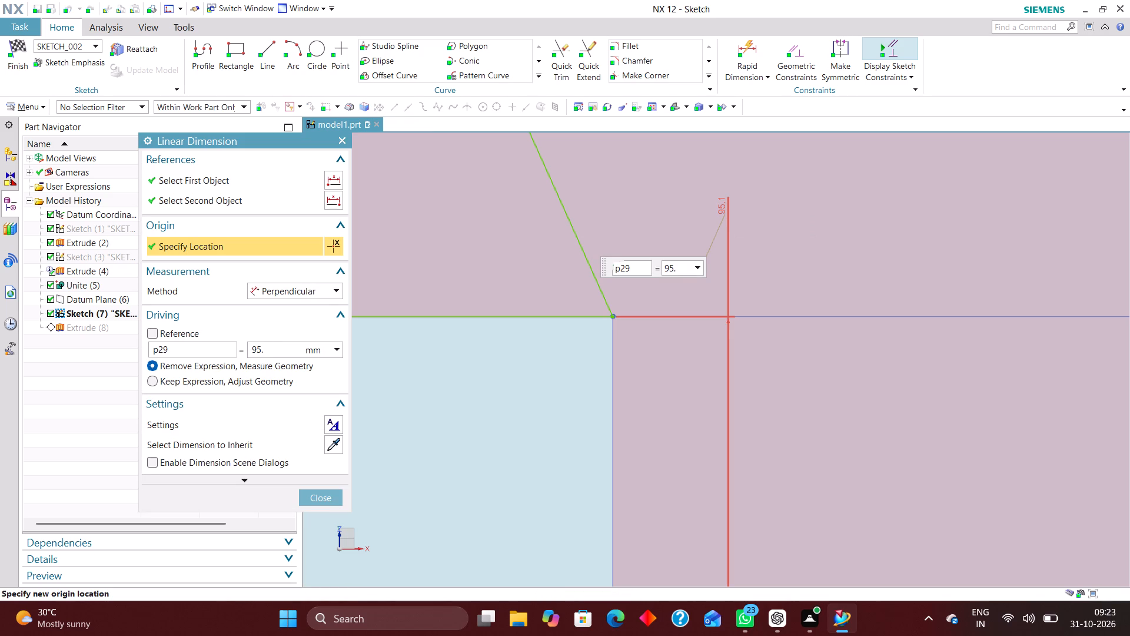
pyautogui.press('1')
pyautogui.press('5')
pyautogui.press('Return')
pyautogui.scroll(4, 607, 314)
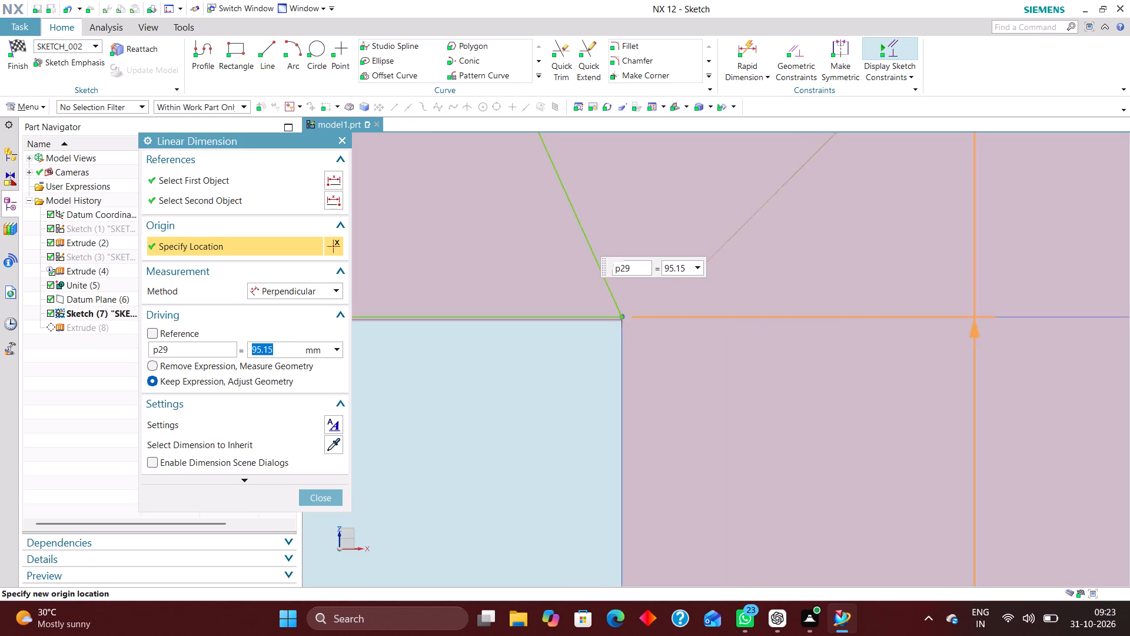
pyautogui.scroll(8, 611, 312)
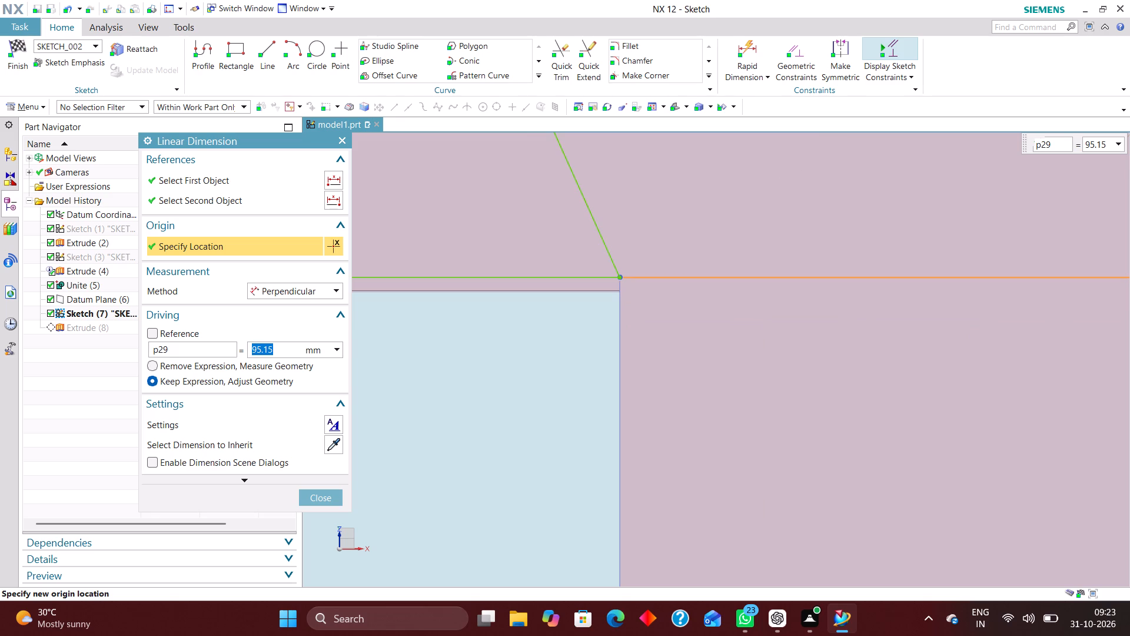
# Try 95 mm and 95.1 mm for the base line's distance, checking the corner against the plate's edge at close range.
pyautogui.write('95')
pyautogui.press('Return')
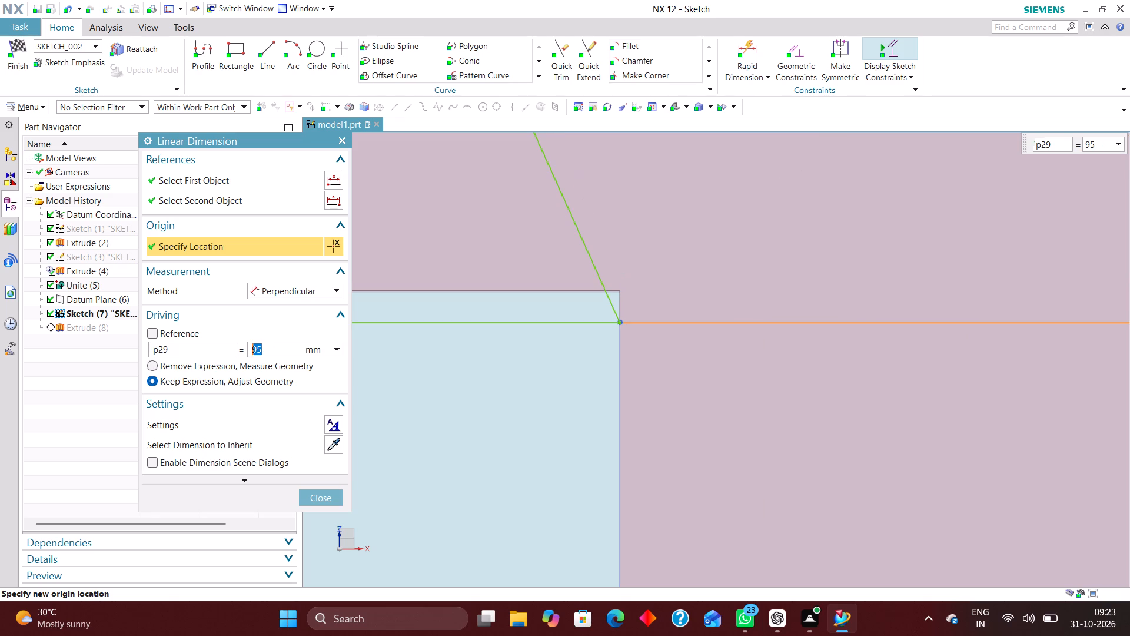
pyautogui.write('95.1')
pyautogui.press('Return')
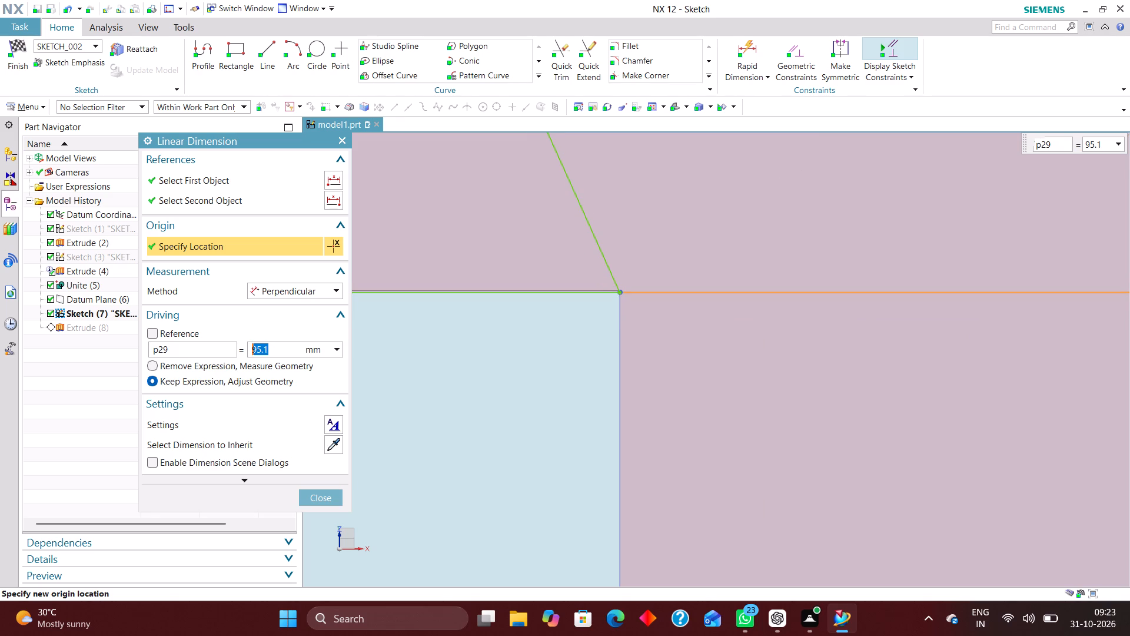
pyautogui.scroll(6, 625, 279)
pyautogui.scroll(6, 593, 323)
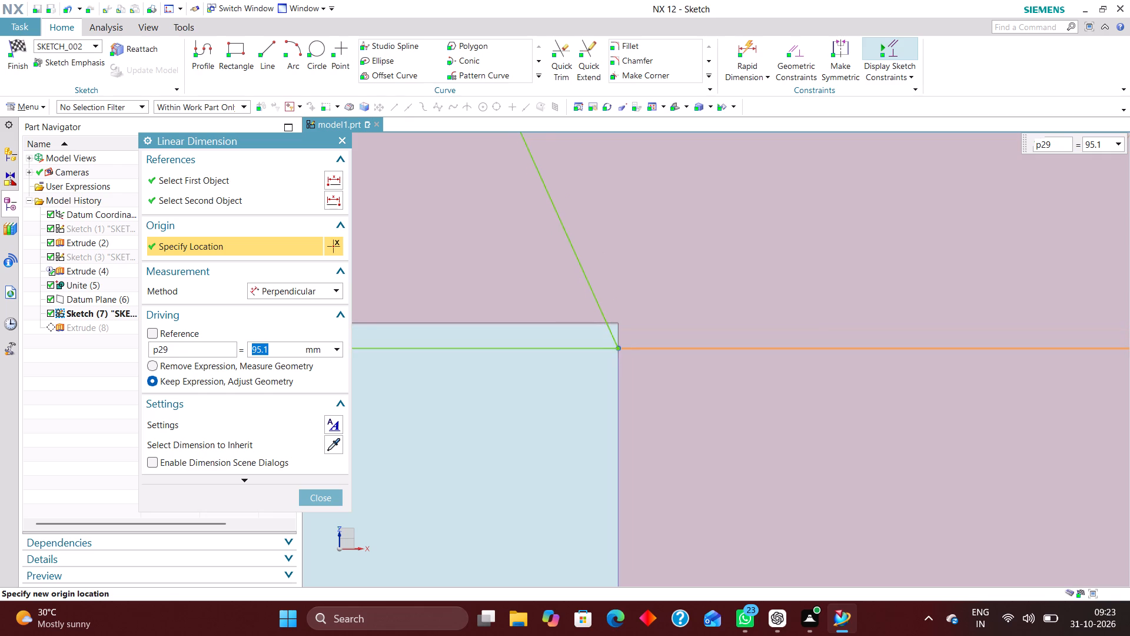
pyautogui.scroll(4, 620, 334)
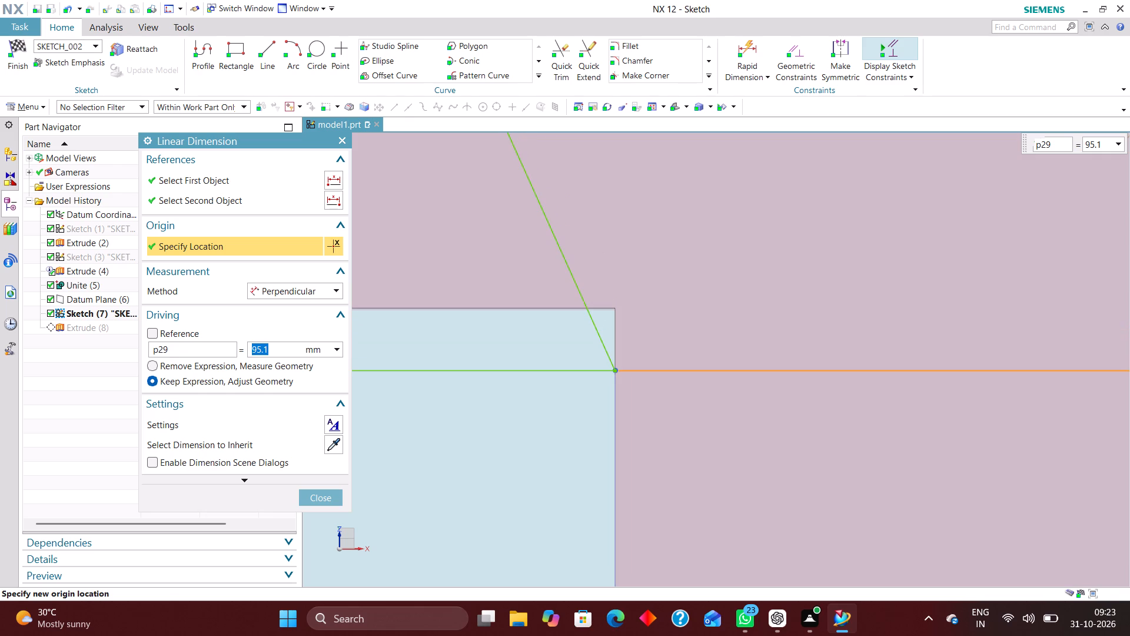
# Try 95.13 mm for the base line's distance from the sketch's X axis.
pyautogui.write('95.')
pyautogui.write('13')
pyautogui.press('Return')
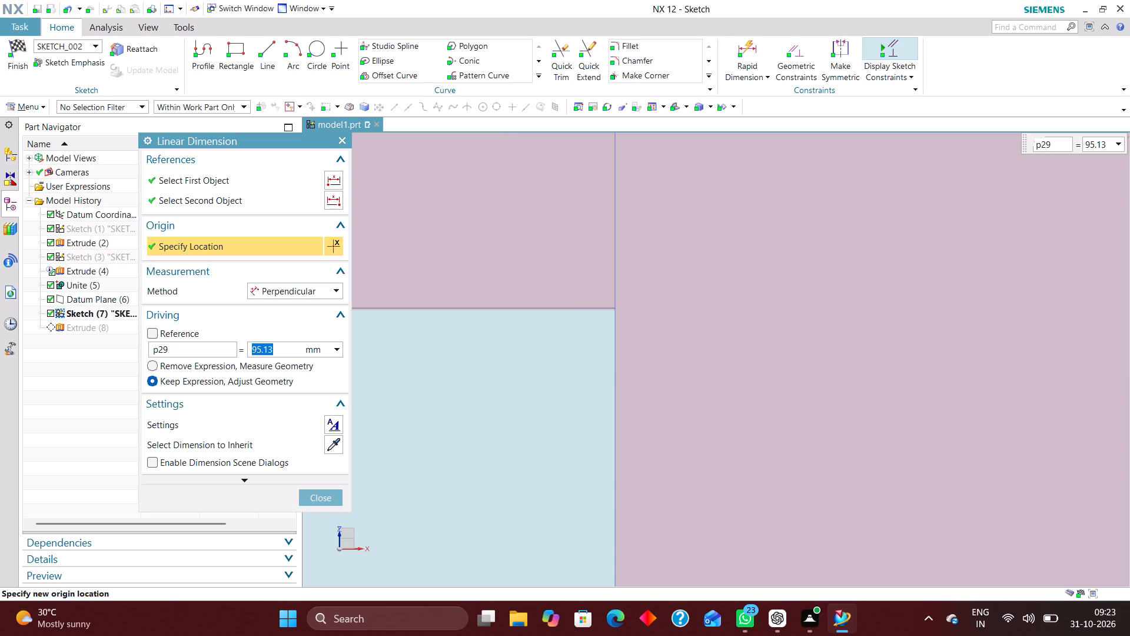
# Set the base line's distance from the sketch's X axis to 95.1 mm.
pyautogui.write('95.1')
pyautogui.press('0')
pyautogui.press('Return')
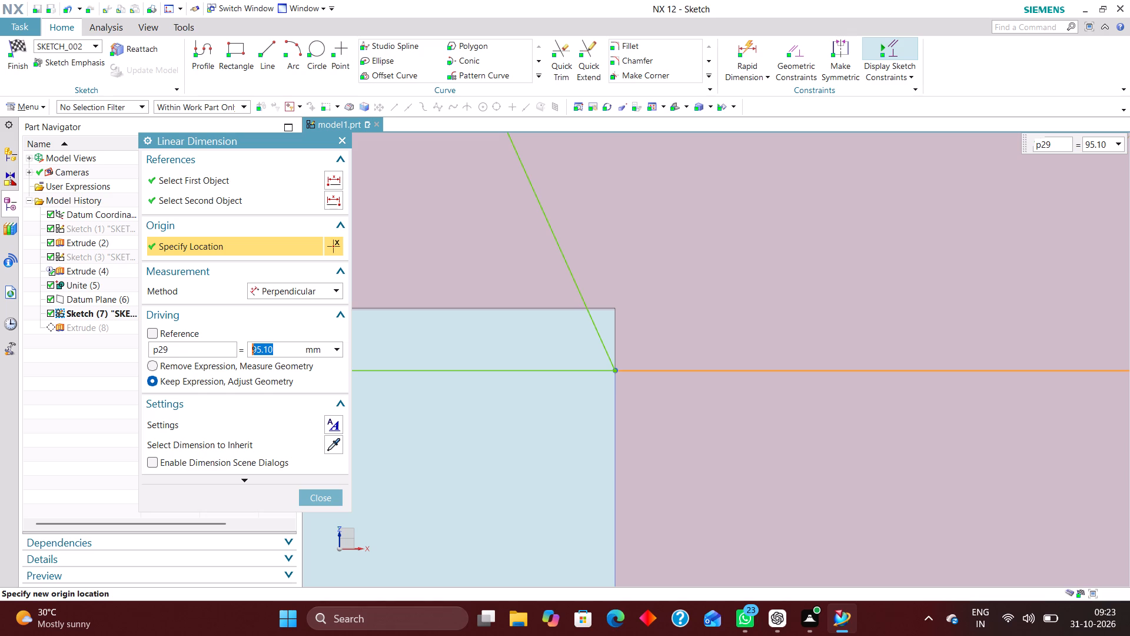
pyautogui.scroll(-10, 643, 290)
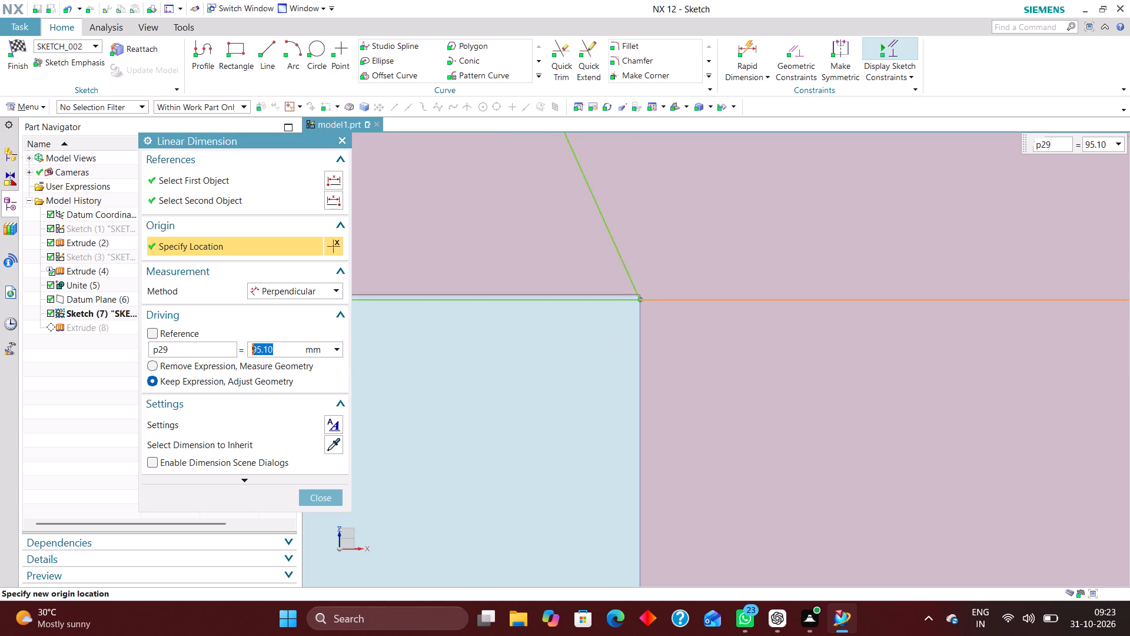
pyautogui.scroll(-20, 644, 297)
pyautogui.scroll(-9, 644, 297)
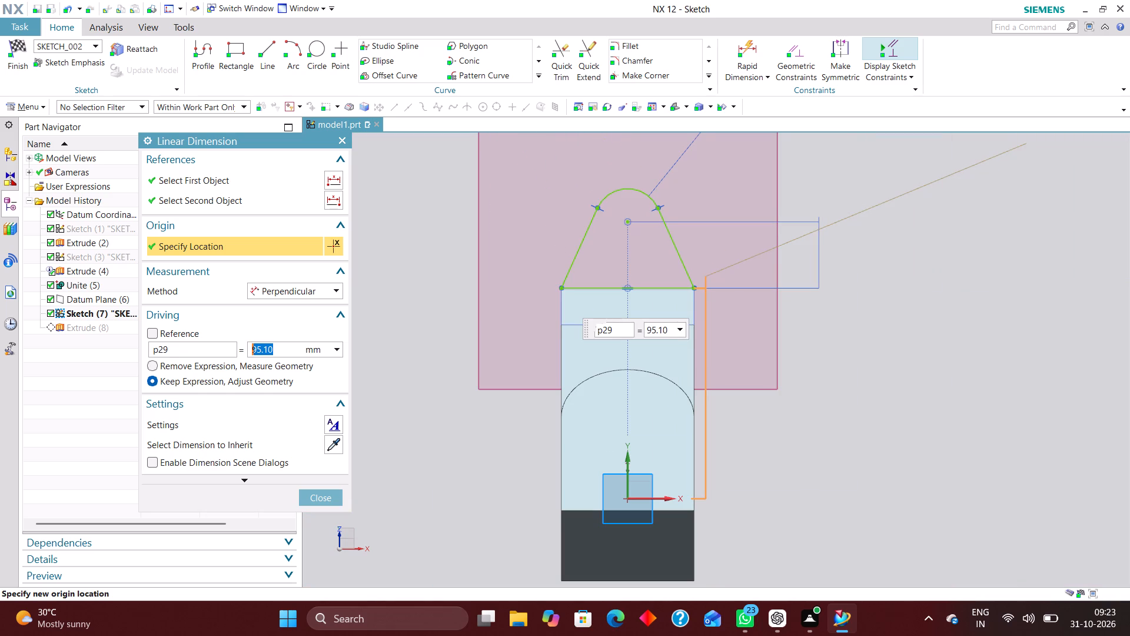
pyautogui.click(335, 495)
# Examine how the tapered profile and its inclined plane line up with the plate's end edge, including from the side.
pyautogui.moveTo(732, 425); pyautogui.dragTo(730, 419, button='middle')
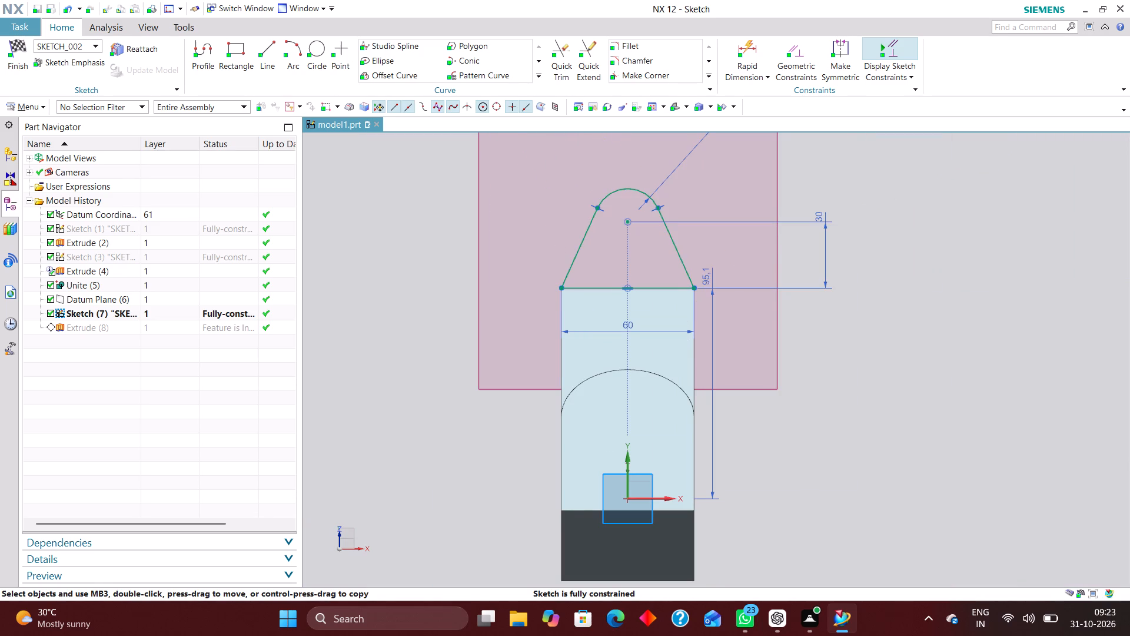
pyautogui.moveTo(730, 419); pyautogui.dragTo(637, 402, button='middle')
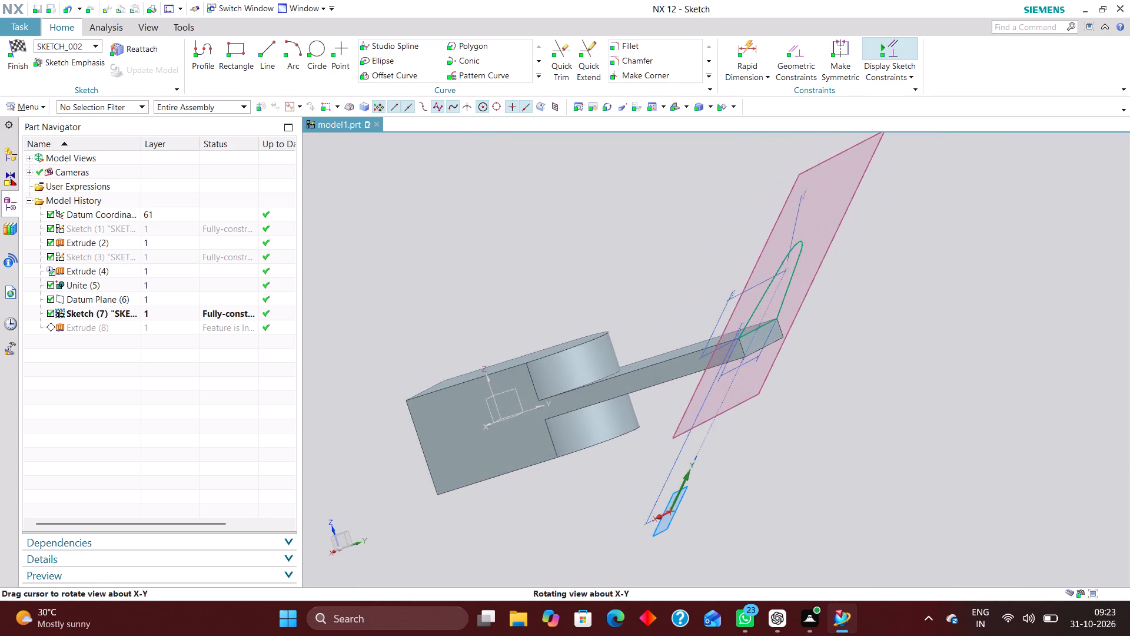
pyautogui.moveTo(637, 402); pyautogui.dragTo(656, 406, button='middle')
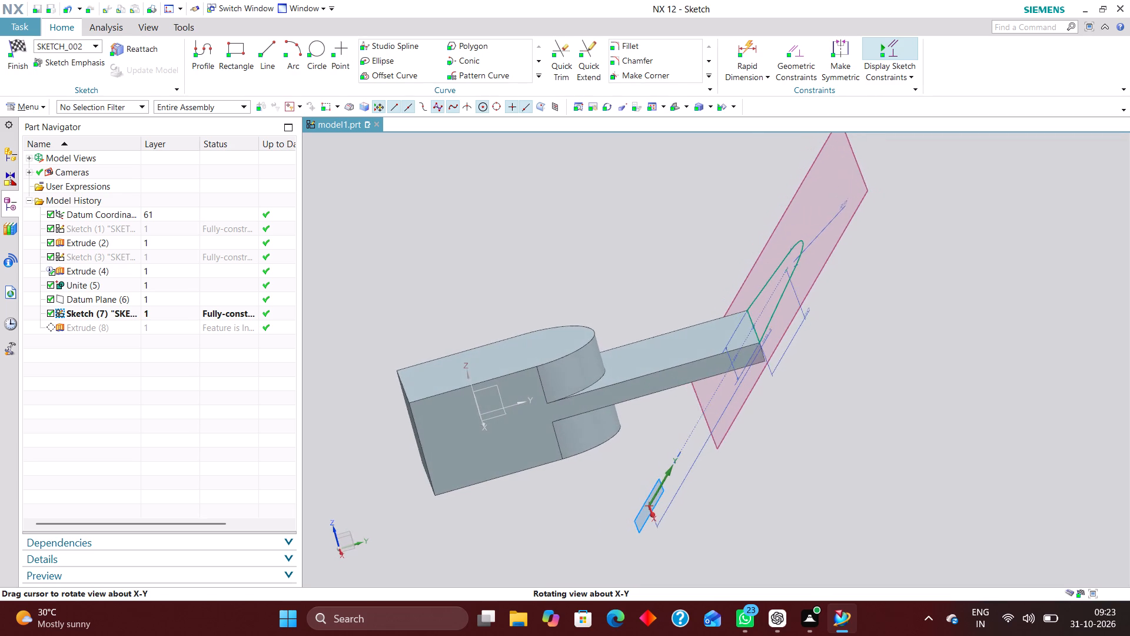
pyautogui.moveTo(656, 406); pyautogui.dragTo(660, 408, button='middle')
pyautogui.moveTo(833, 376); pyautogui.dragTo(727, 403, button='right')
pyautogui.scroll(7, 755, 363)
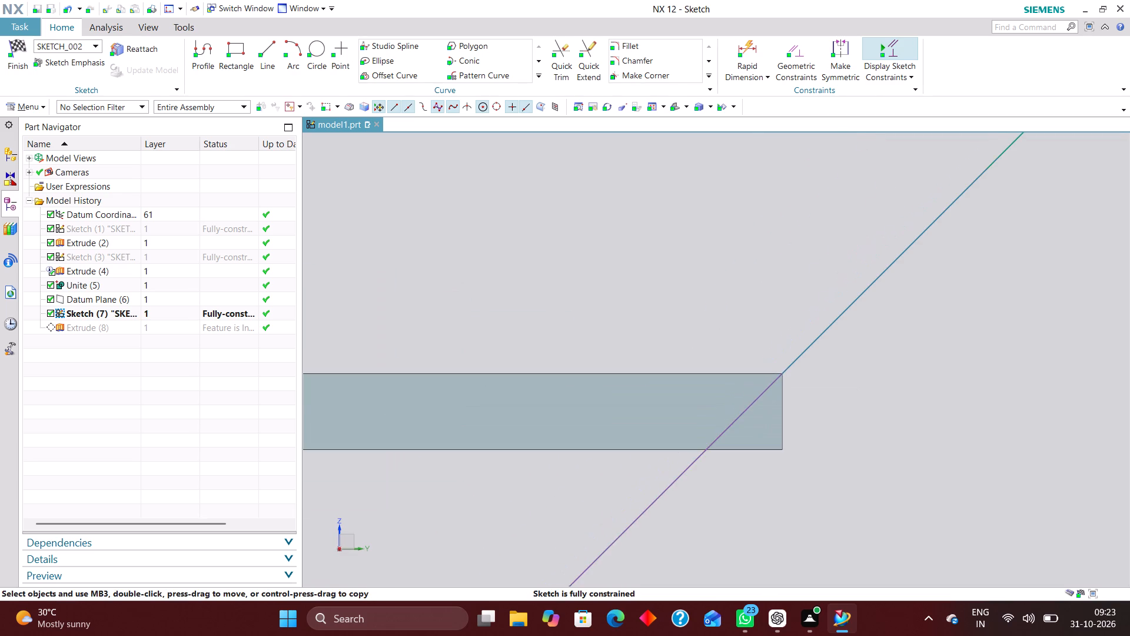
pyautogui.moveTo(823, 412); pyautogui.dragTo(817, 426, button='middle')
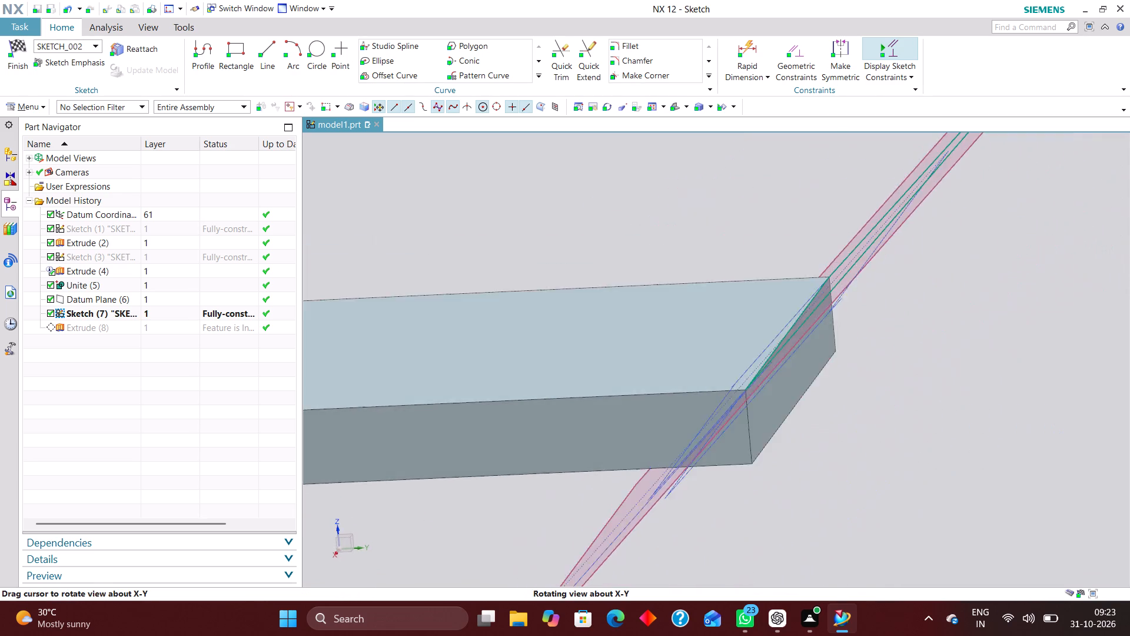
pyautogui.moveTo(817, 426); pyautogui.dragTo(884, 432, button='middle')
pyautogui.moveTo(958, 417); pyautogui.dragTo(867, 416, button='right')
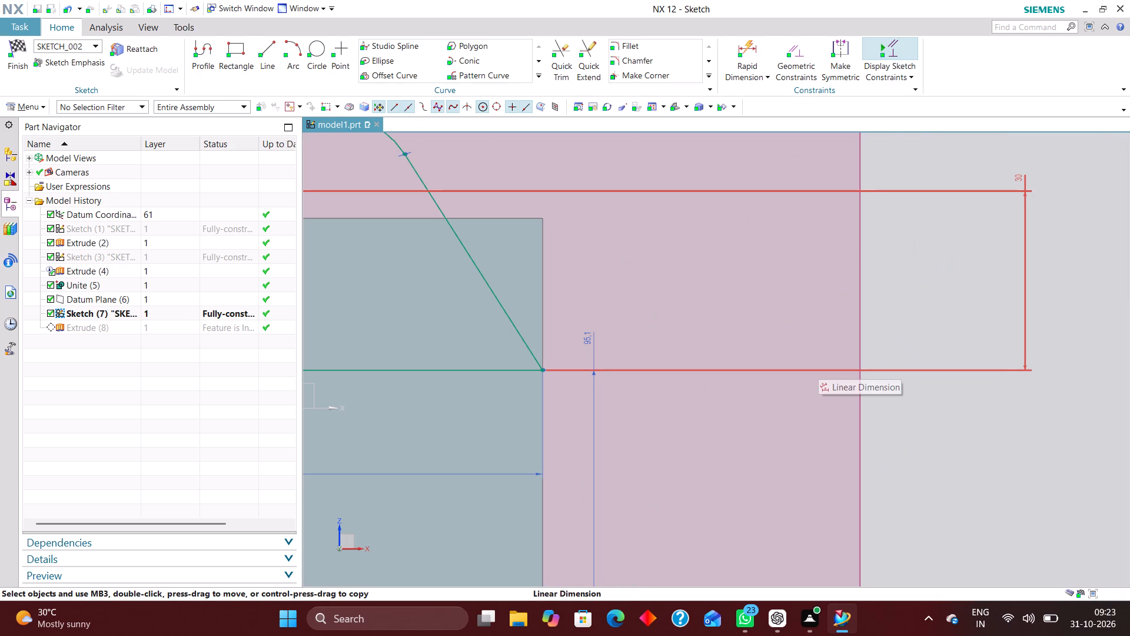
# Finish the sketch and inspect the corner where the angled extrusion meets the plate at close range.
pyautogui.click(13, 45)
pyautogui.scroll(7, 850, 337)
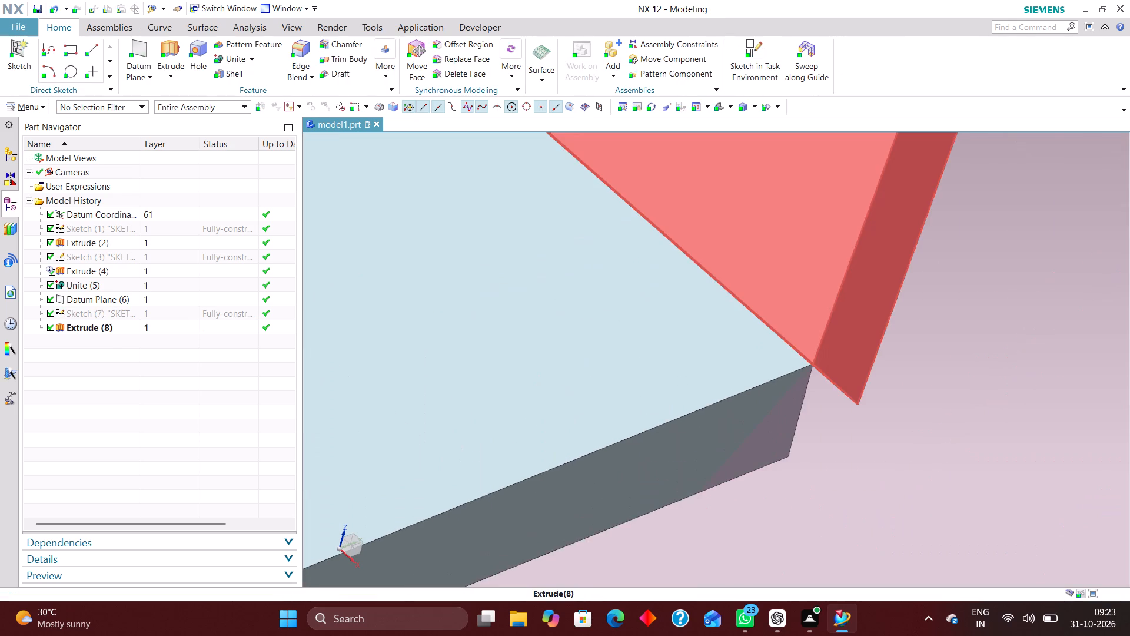
pyautogui.scroll(5, 836, 345)
pyautogui.scroll(6, 744, 425)
pyautogui.scroll(8, 815, 396)
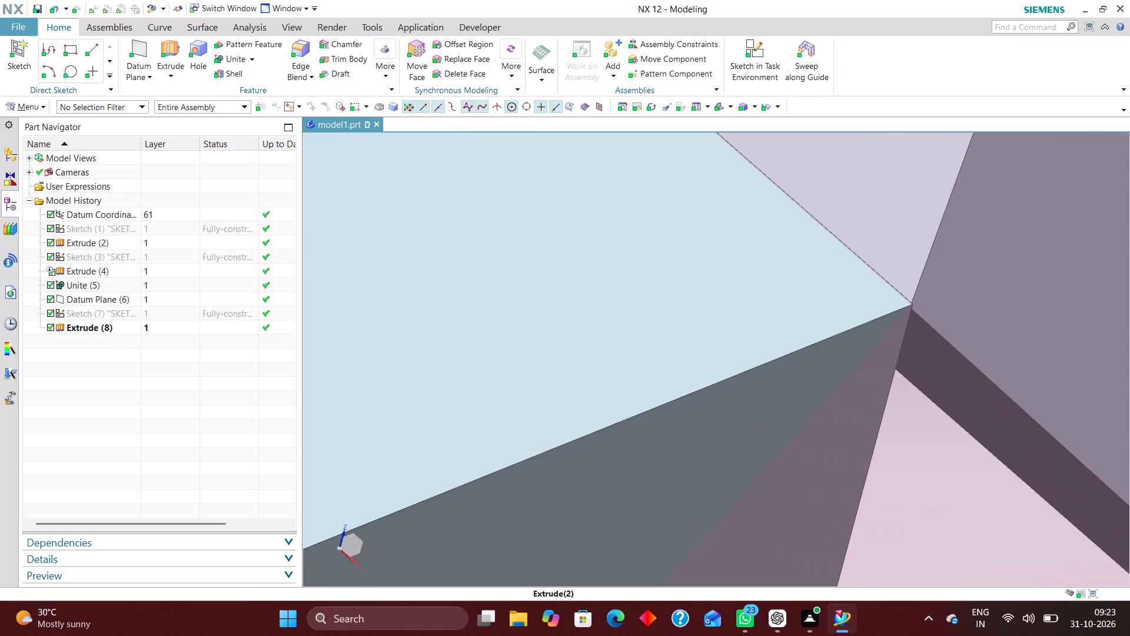
pyautogui.scroll(6, 908, 303)
pyautogui.scroll(-7, 855, 290)
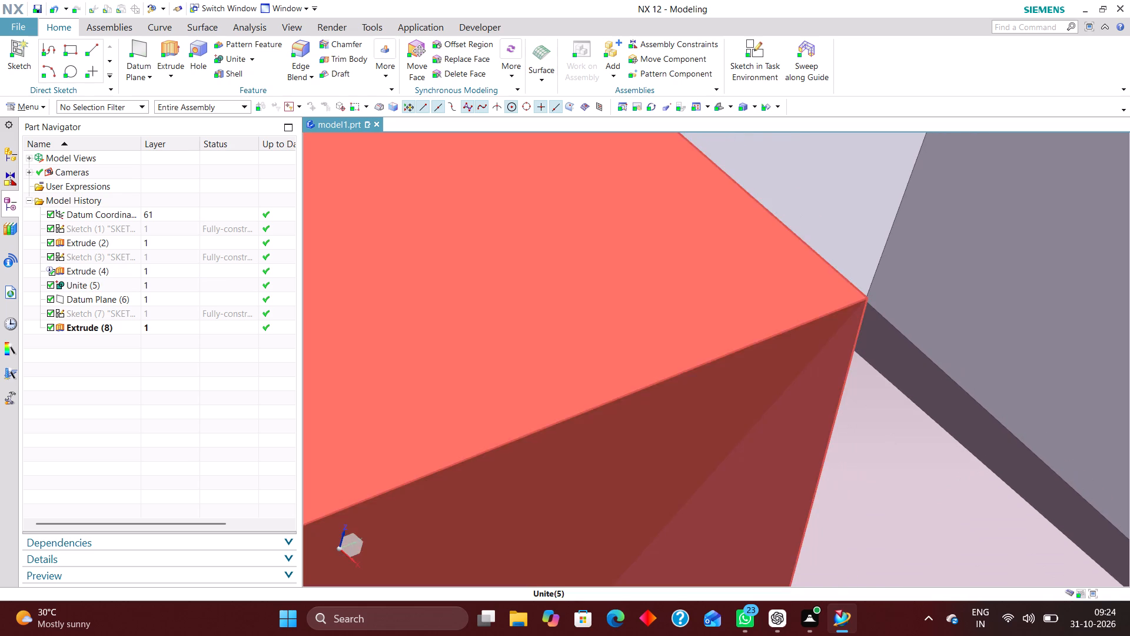
# Reopen the angled extrusion's parameters and examine its preview from the side against the plate's end.
pyautogui.doubleClick(925, 297)
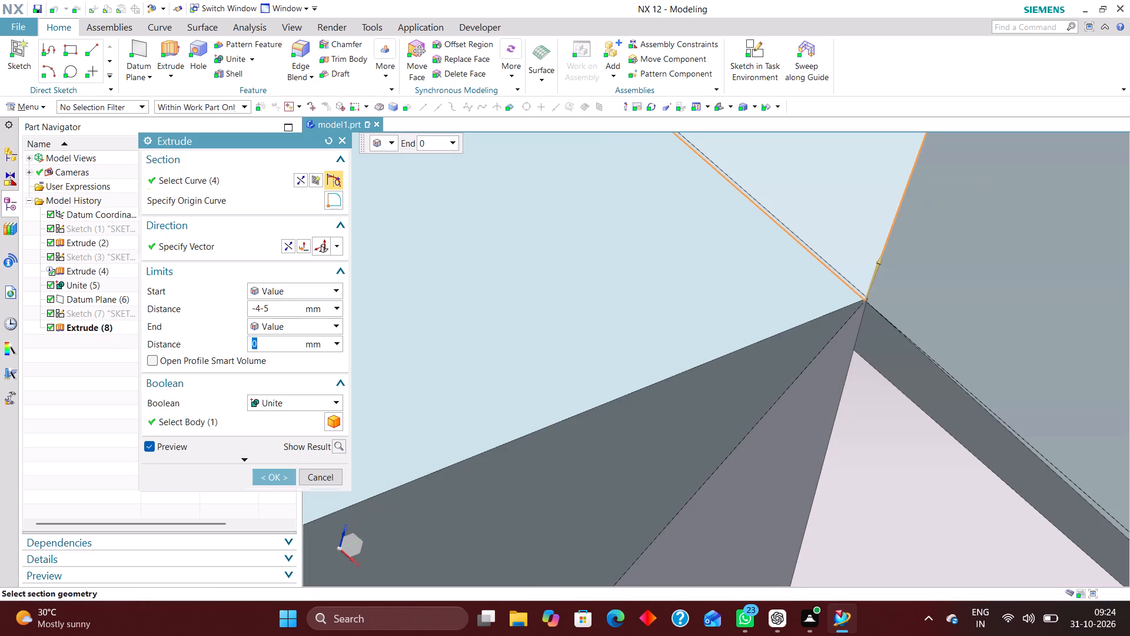
pyautogui.scroll(3, 905, 290)
pyautogui.scroll(-5, 782, 323)
pyautogui.moveTo(913, 326); pyautogui.dragTo(889, 319, button='middle')
pyautogui.scroll(-10, 782, 330)
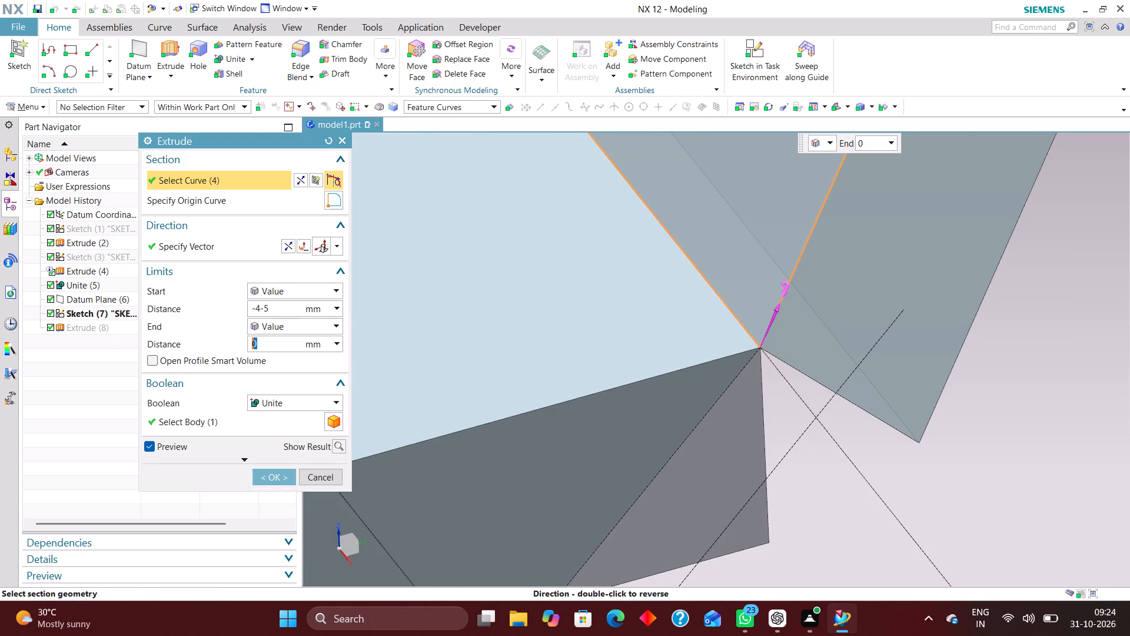
pyautogui.scroll(-10, 785, 343)
pyautogui.moveTo(834, 315); pyautogui.dragTo(780, 314, button='middle')
pyautogui.moveTo(867, 310); pyautogui.dragTo(815, 310, button='right')
pyautogui.scroll(7, 796, 327)
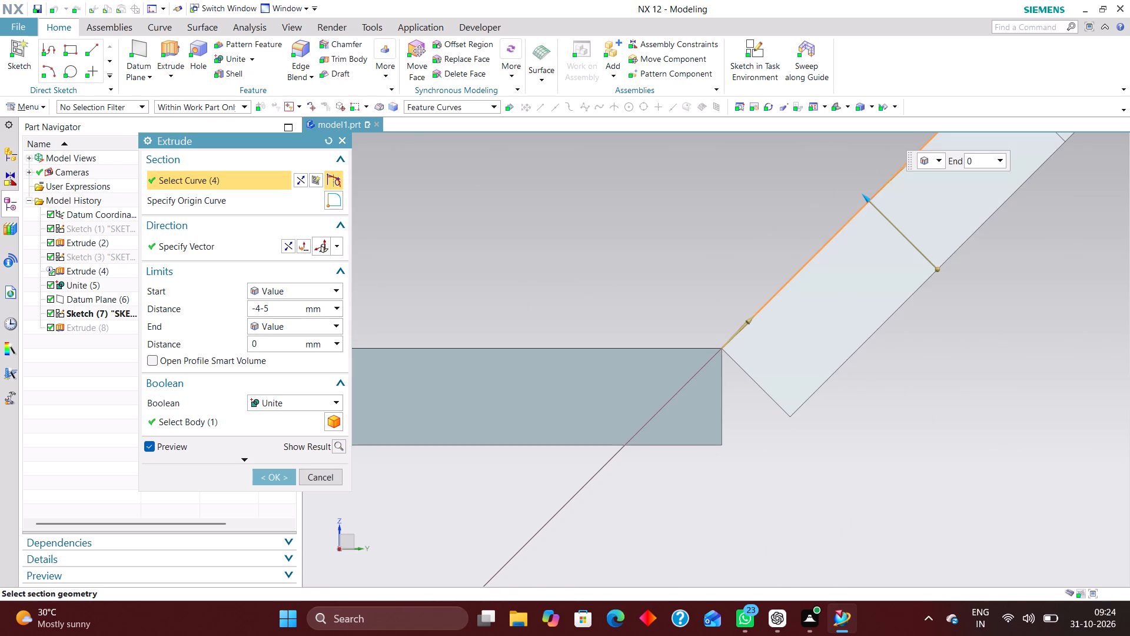
pyautogui.scroll(5, 753, 292)
pyautogui.scroll(-2, 789, 327)
pyautogui.scroll(-3, 763, 374)
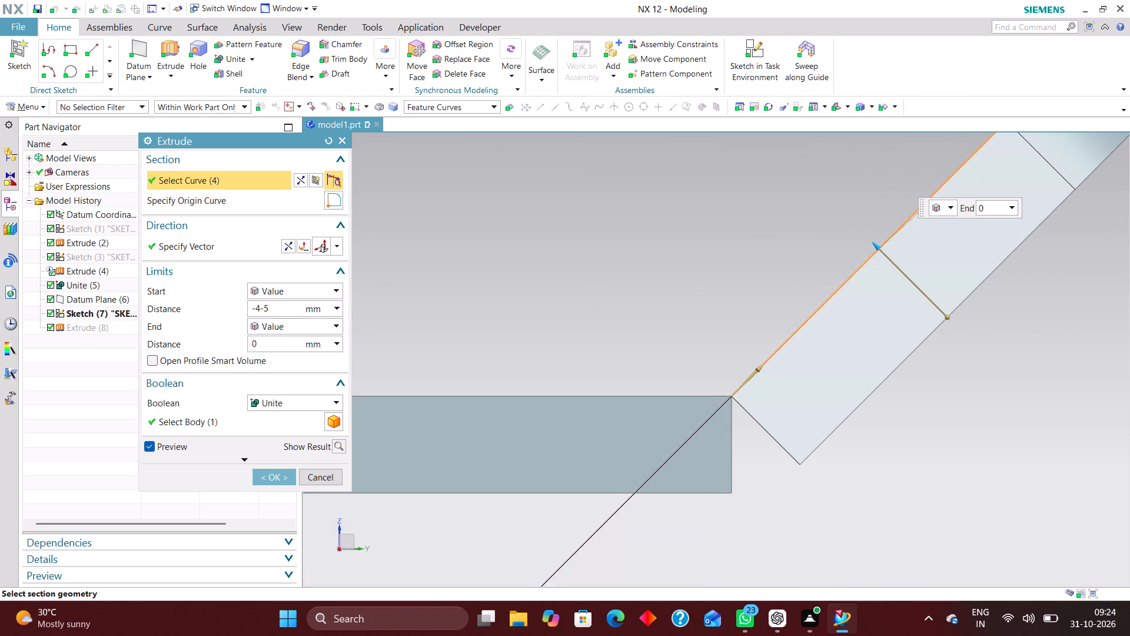
pyautogui.click(877, 244)
pyautogui.click(265, 477)
# Examine the joint between the angled extrusion and the plate's end, both overall and close up at the corner.
pyautogui.moveTo(583, 395); pyautogui.dragTo(589, 398, button='middle')
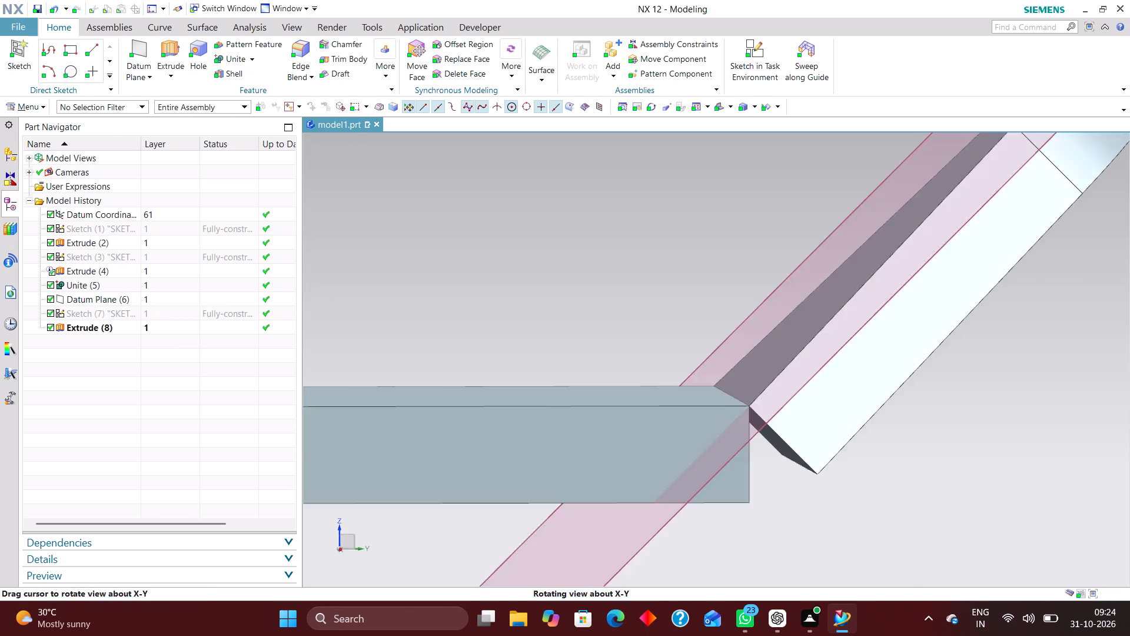
pyautogui.moveTo(589, 398); pyautogui.dragTo(601, 406, button='middle')
pyautogui.scroll(-5, 718, 394)
pyautogui.moveTo(760, 443); pyautogui.dragTo(779, 466, button='middle')
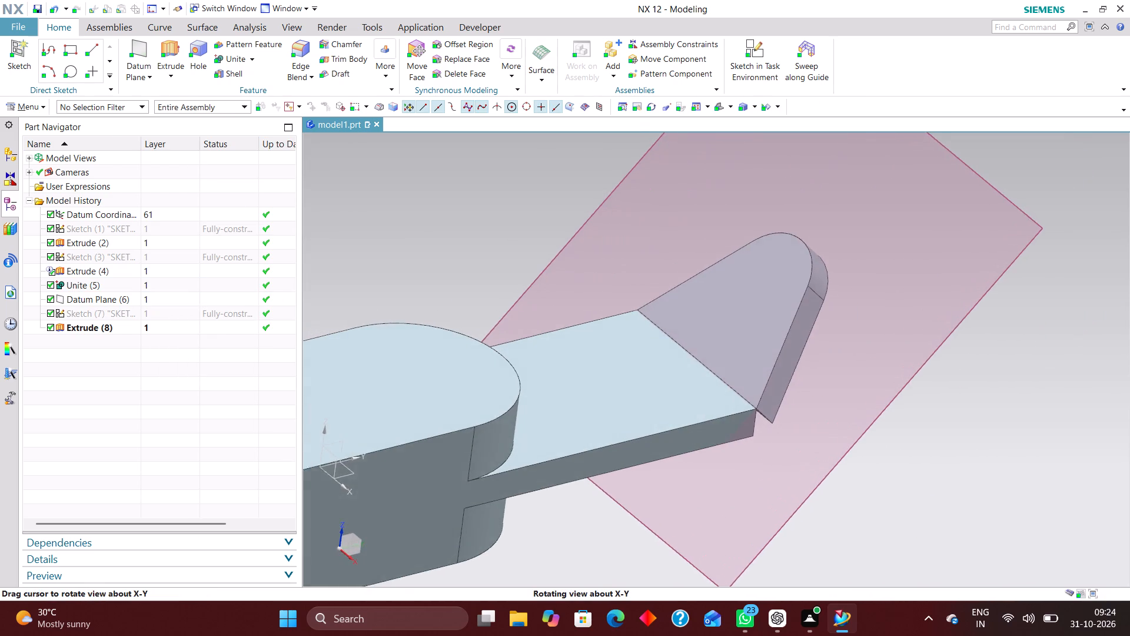
pyautogui.moveTo(779, 466); pyautogui.dragTo(779, 470, button='middle')
pyautogui.scroll(7, 753, 397)
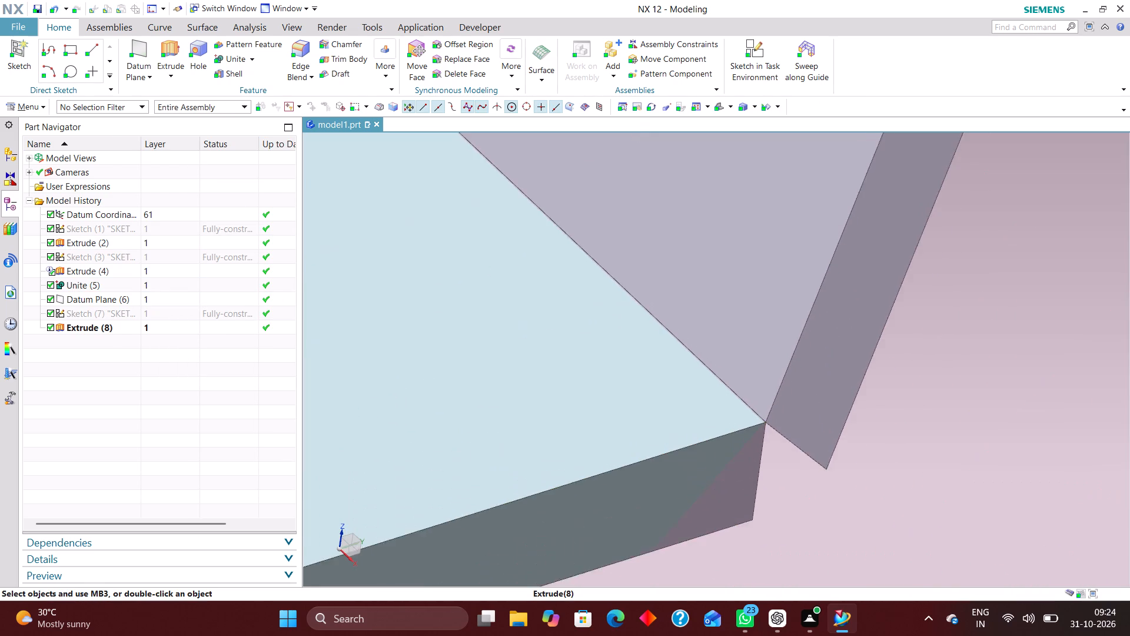
pyautogui.scroll(7, 770, 416)
pyautogui.scroll(7, 778, 473)
pyautogui.scroll(-3, 784, 385)
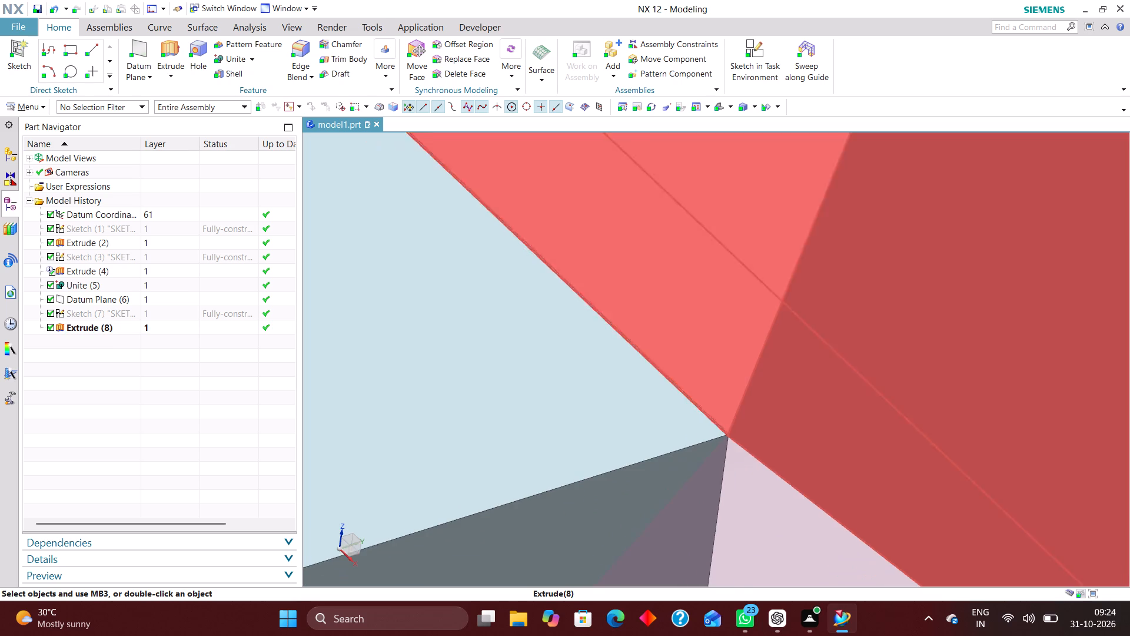
pyautogui.scroll(-9, 785, 386)
# Reopen the tapered profile's sketch and draw a horizontal line below the base line, extending past both of its ends.
pyautogui.click(180, 313)
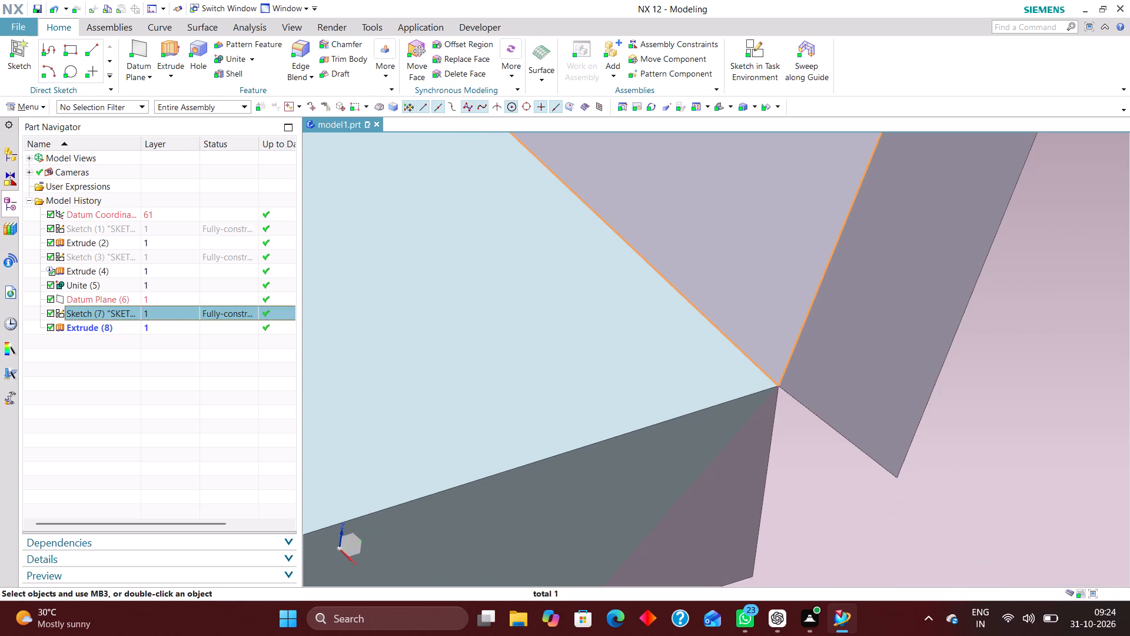
pyautogui.rightClick(180, 313)
pyautogui.click(250, 71)
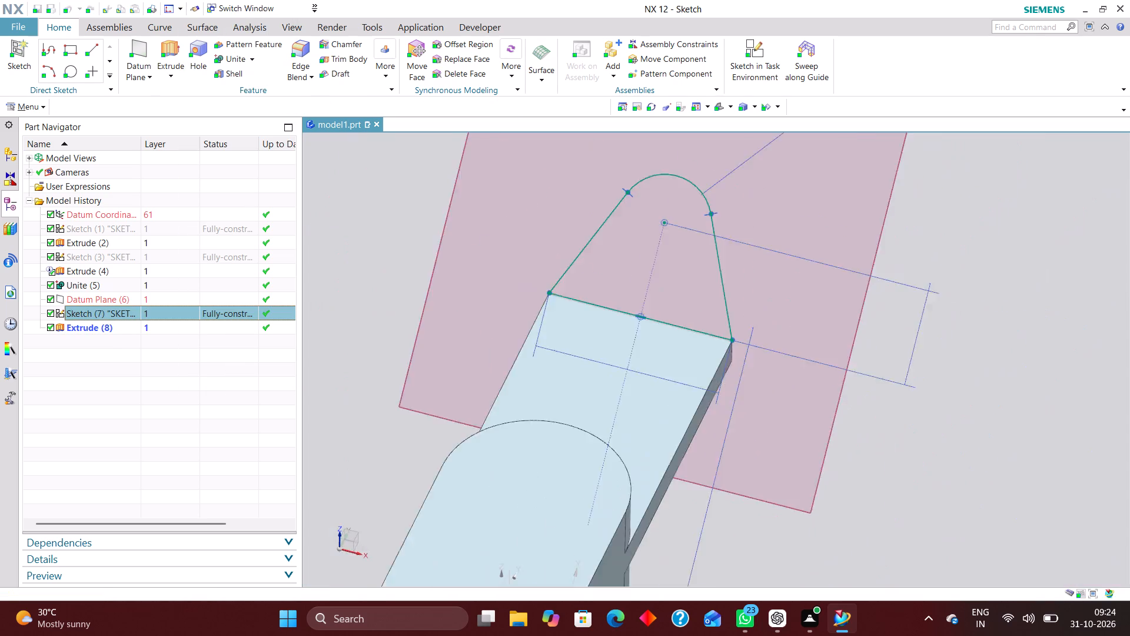
pyautogui.scroll(5, 633, 355)
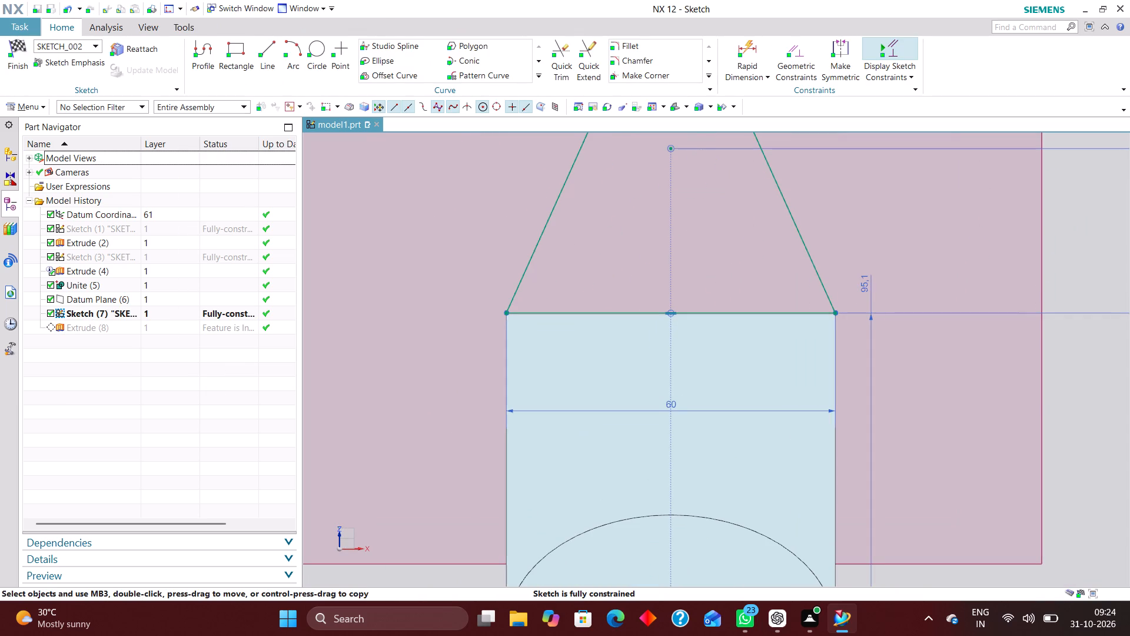
pyautogui.click(261, 51)
pyautogui.click(483, 389)
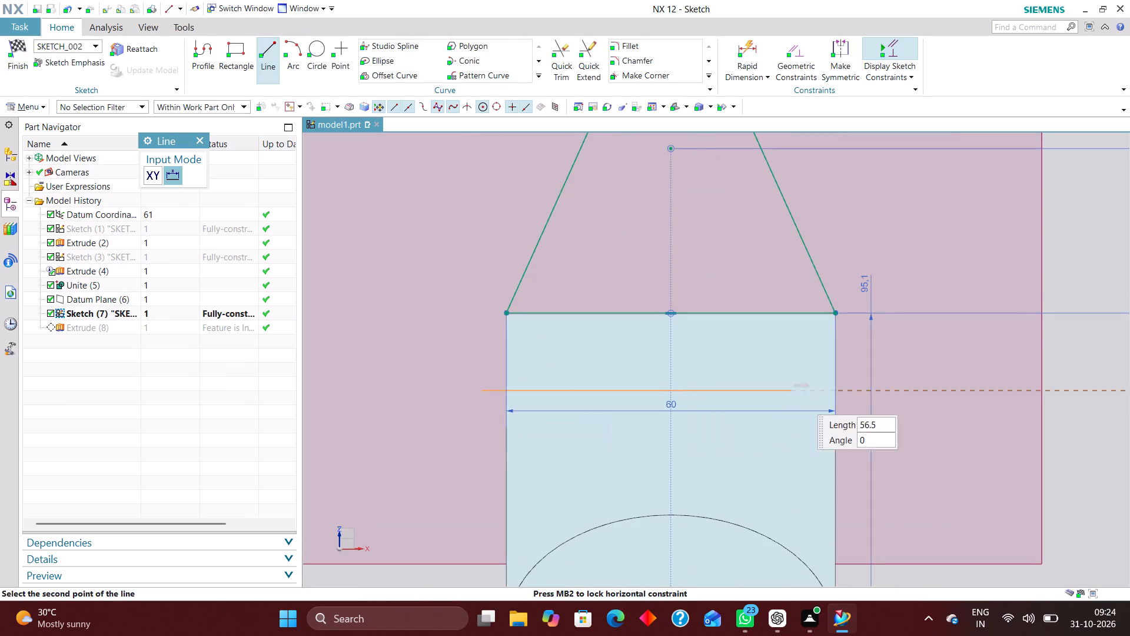
pyautogui.click(853, 393)
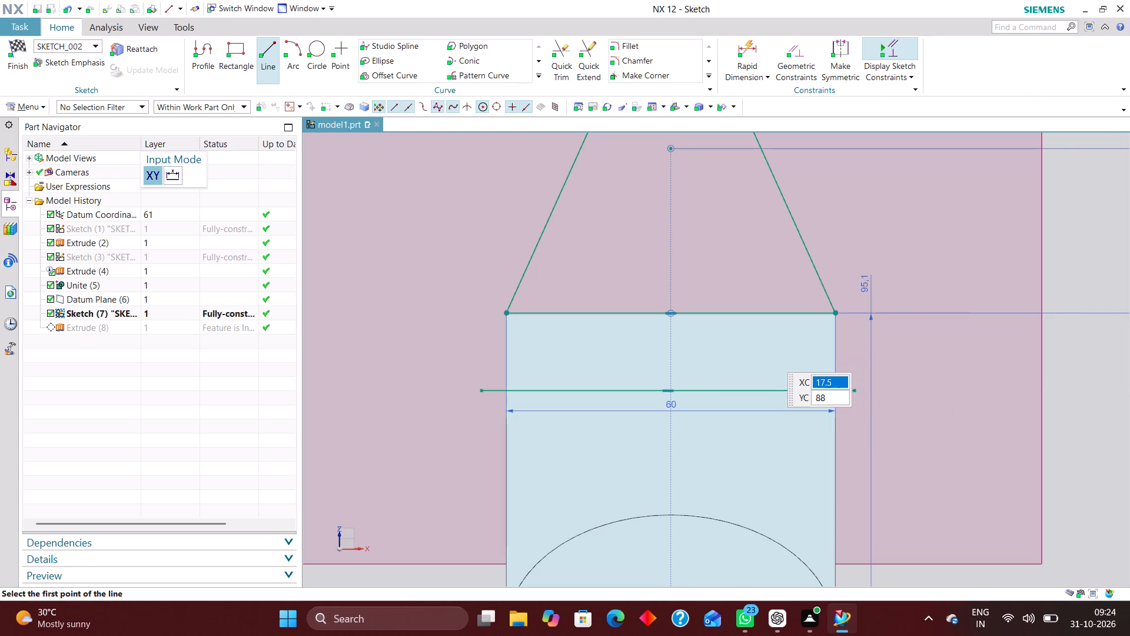
pyautogui.click(200, 138)
# Hide the solid body and draw a vertical line down from each end of the base line, crossing the new horizontal line.
pyautogui.moveTo(566, 341); pyautogui.dragTo(569, 426, button='right')
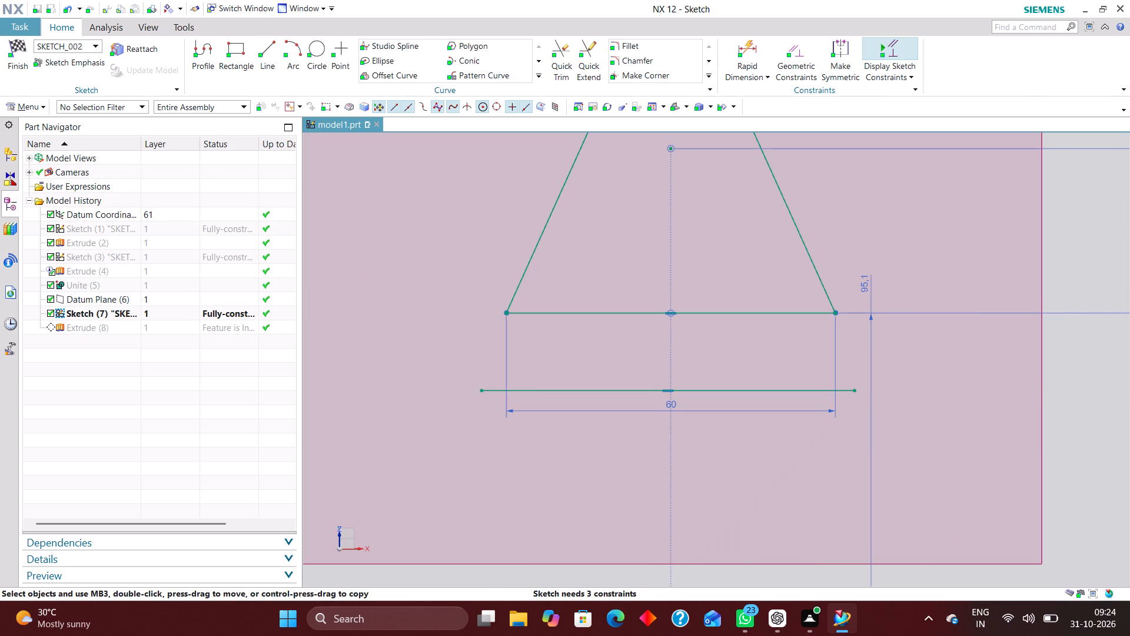
pyautogui.click(267, 55)
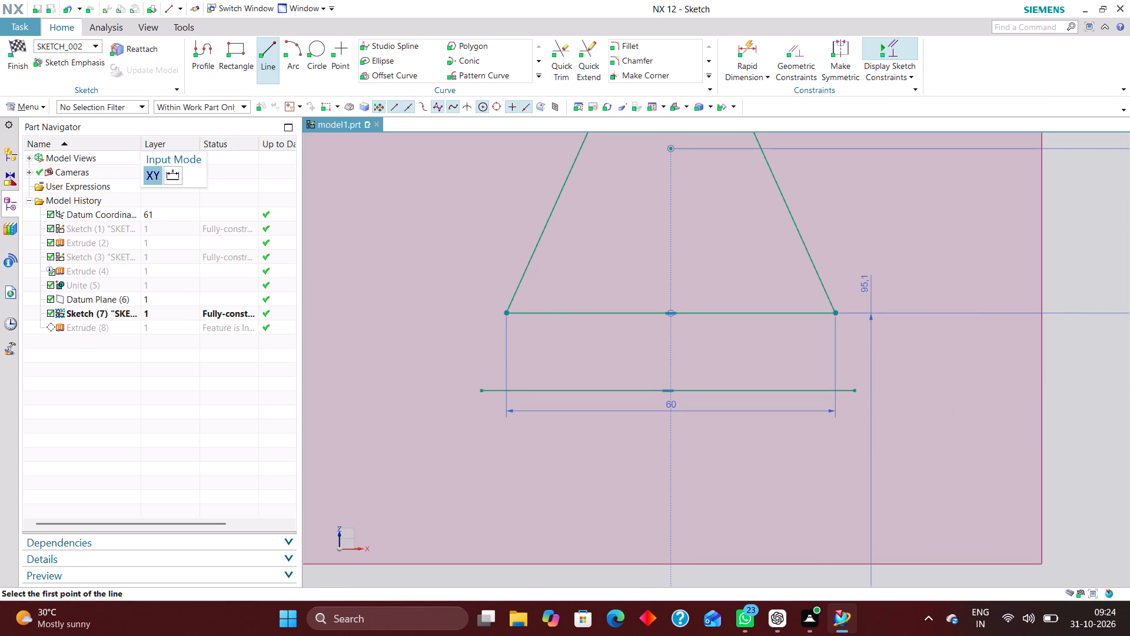
pyautogui.click(507, 316)
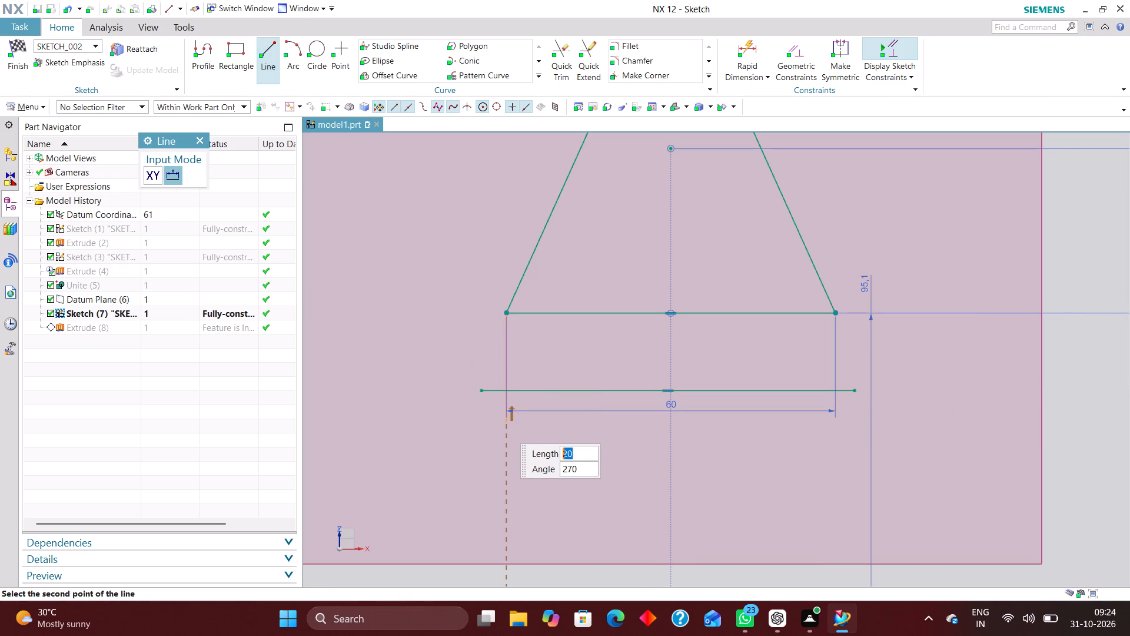
pyautogui.click(501, 424)
pyautogui.click(837, 316)
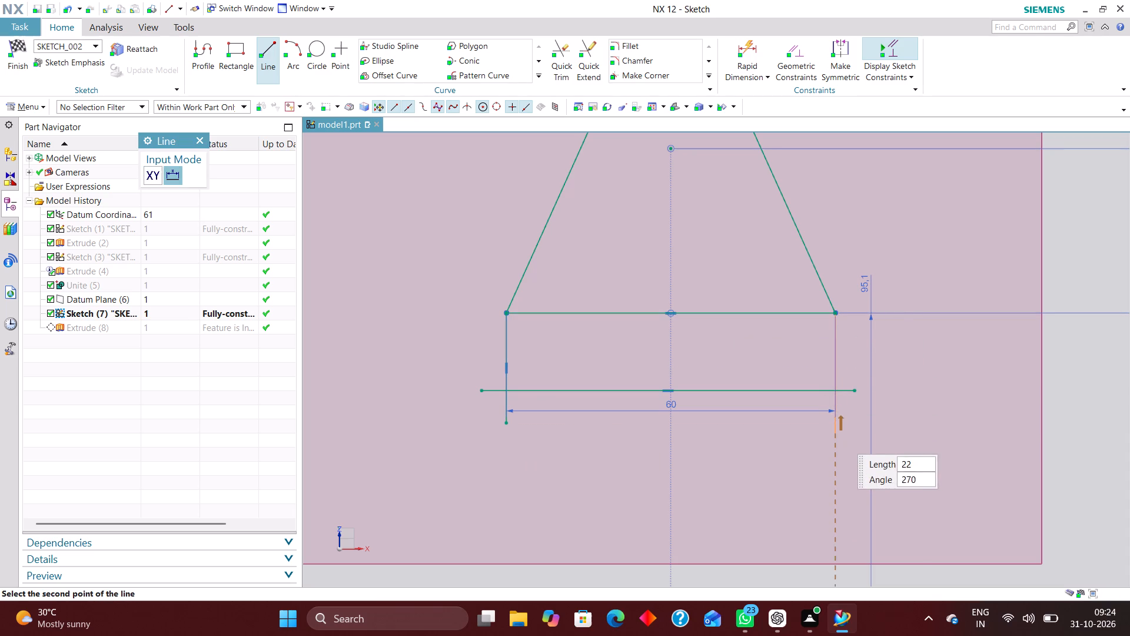
pyautogui.click(838, 438)
pyautogui.click(199, 138)
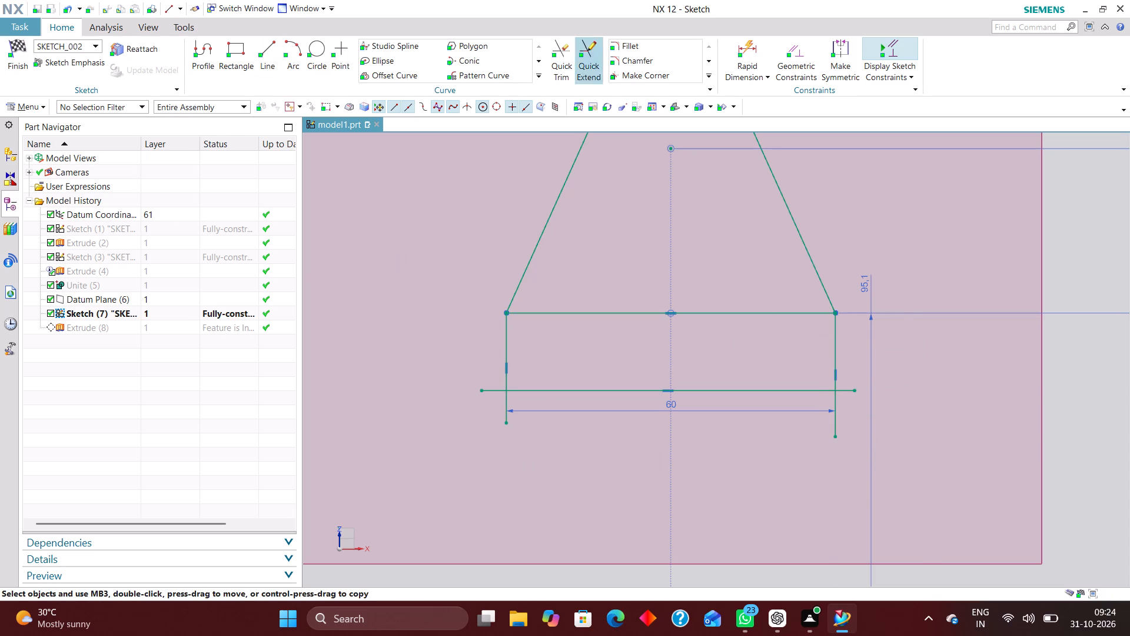
# Trim the four overhanging line ends to leave a closed rectangle below the base line.
pyautogui.click(563, 55)
pyautogui.click(485, 390)
pyautogui.click(502, 427)
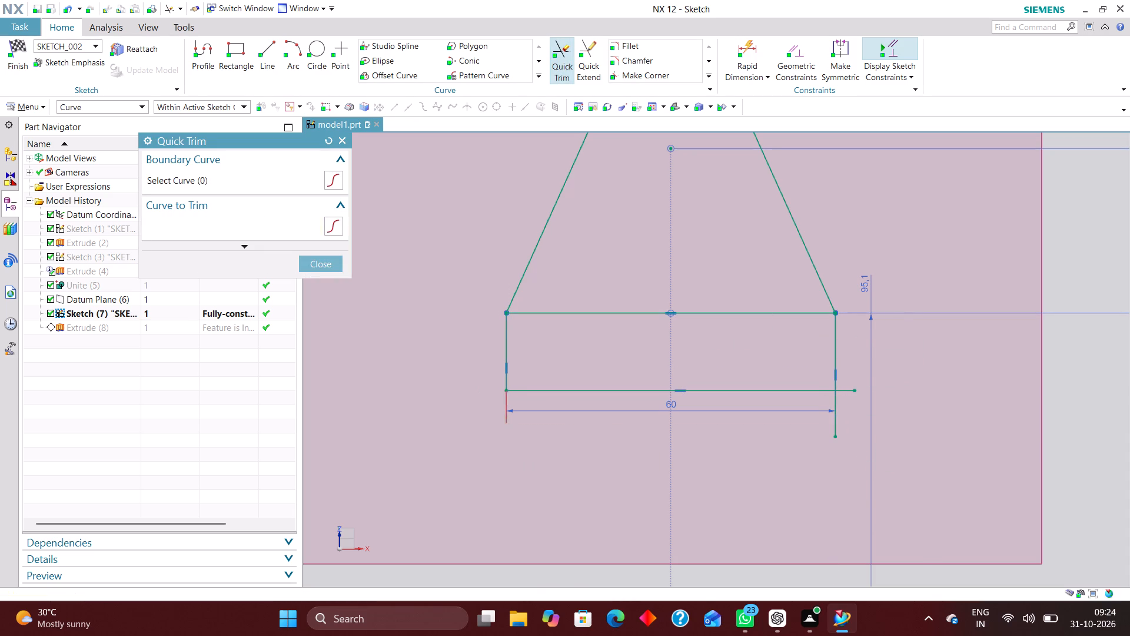
pyautogui.click(845, 390)
pyautogui.click(832, 435)
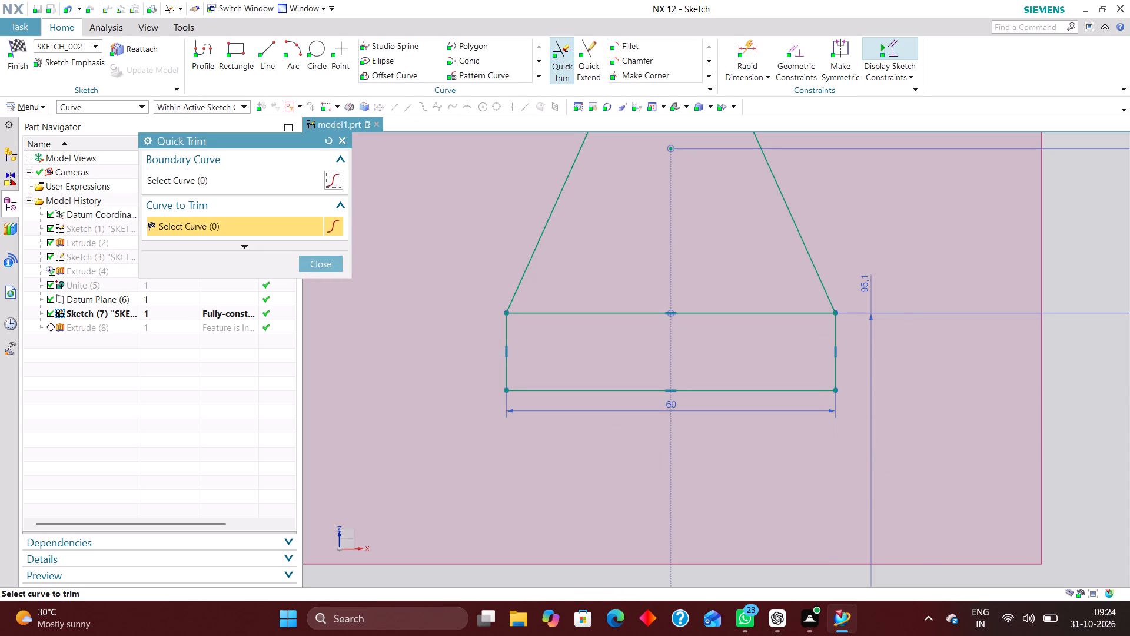
# Convert the tapered profile's original base line to a reference line, and finish the sketch without reviewing the dependent sections.
pyautogui.click(323, 267)
pyautogui.moveTo(583, 314); pyautogui.dragTo(623, 362, button='right')
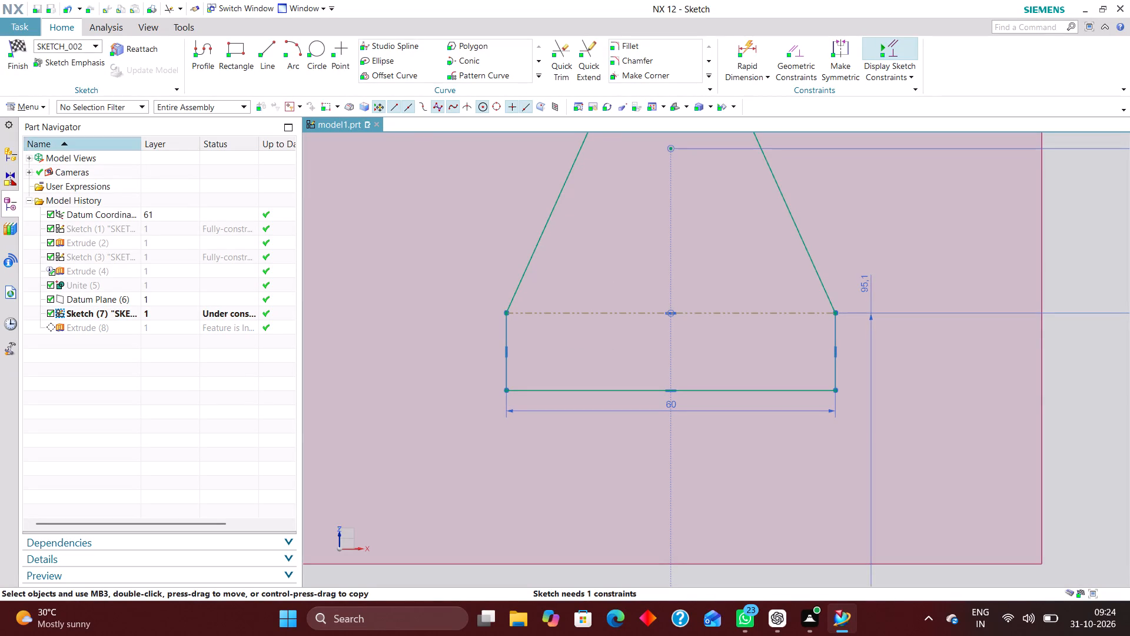
pyautogui.click(24, 48)
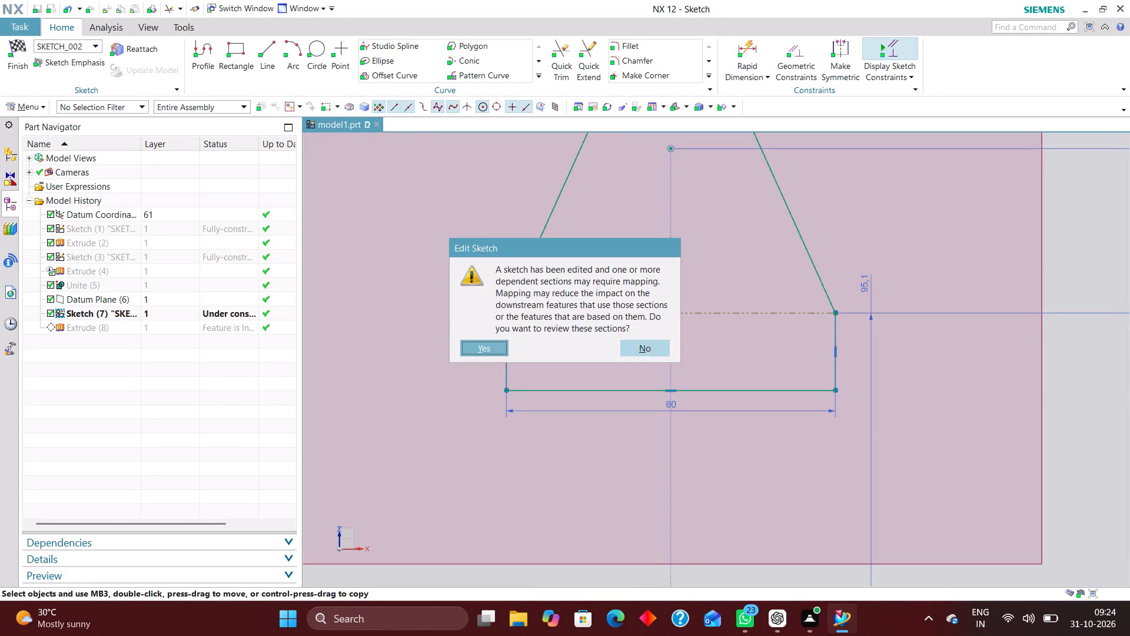
pyautogui.click(654, 347)
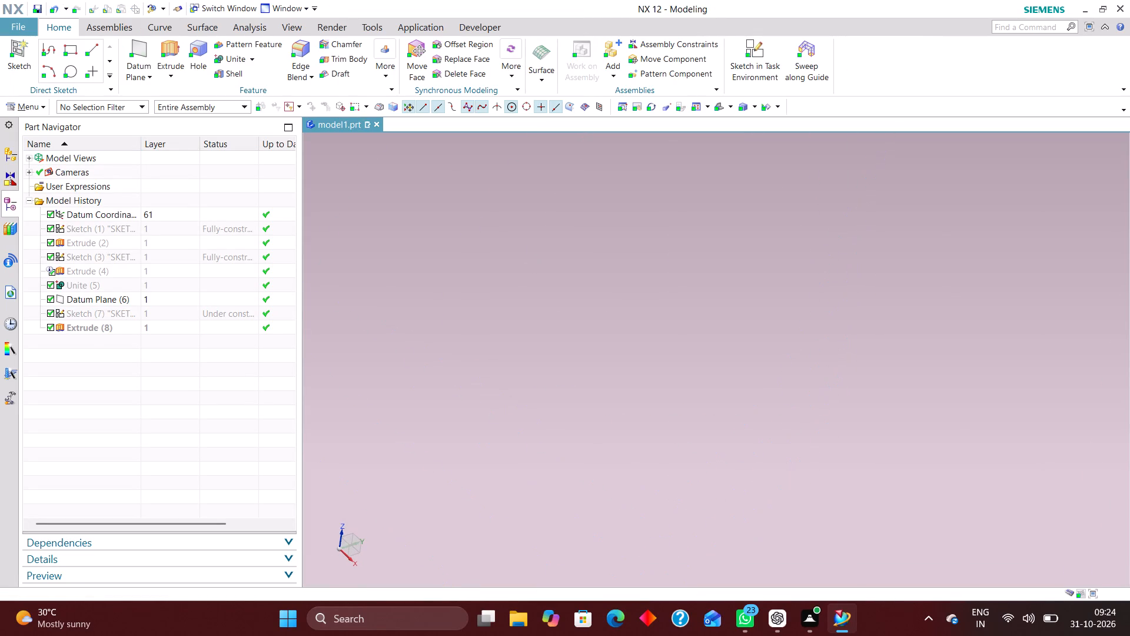
# Show the hidden solid body again.
pyautogui.rightClick(138, 325)
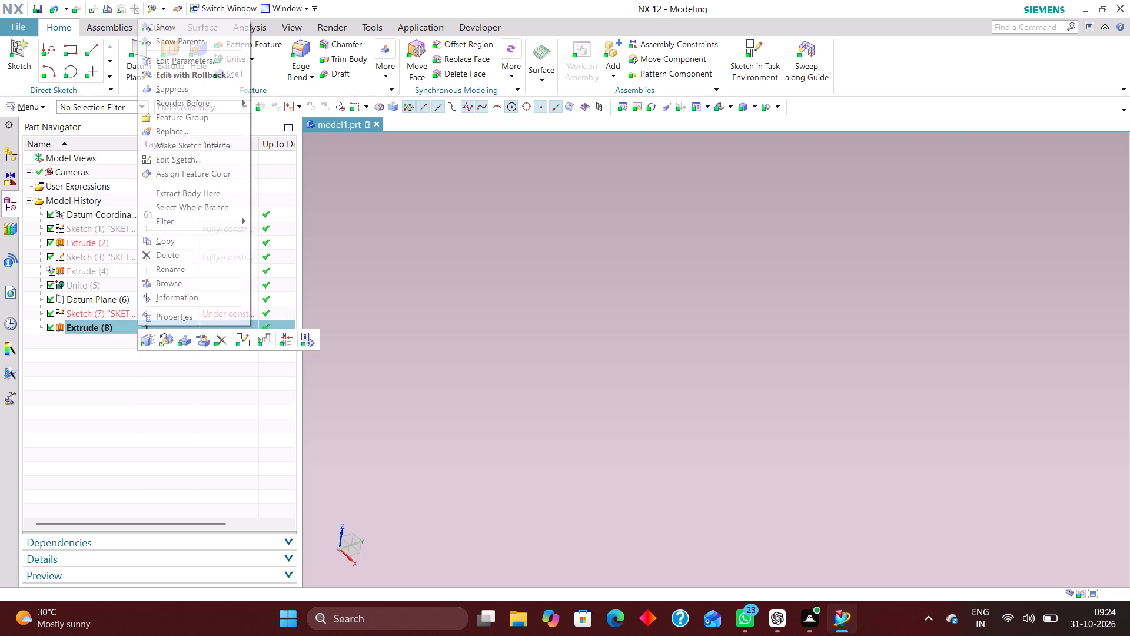
pyautogui.click(177, 29)
# Edit the angled extrusion with rollback and set its Boolean to None so it forms a separate body.
pyautogui.scroll(-2, 516, 319)
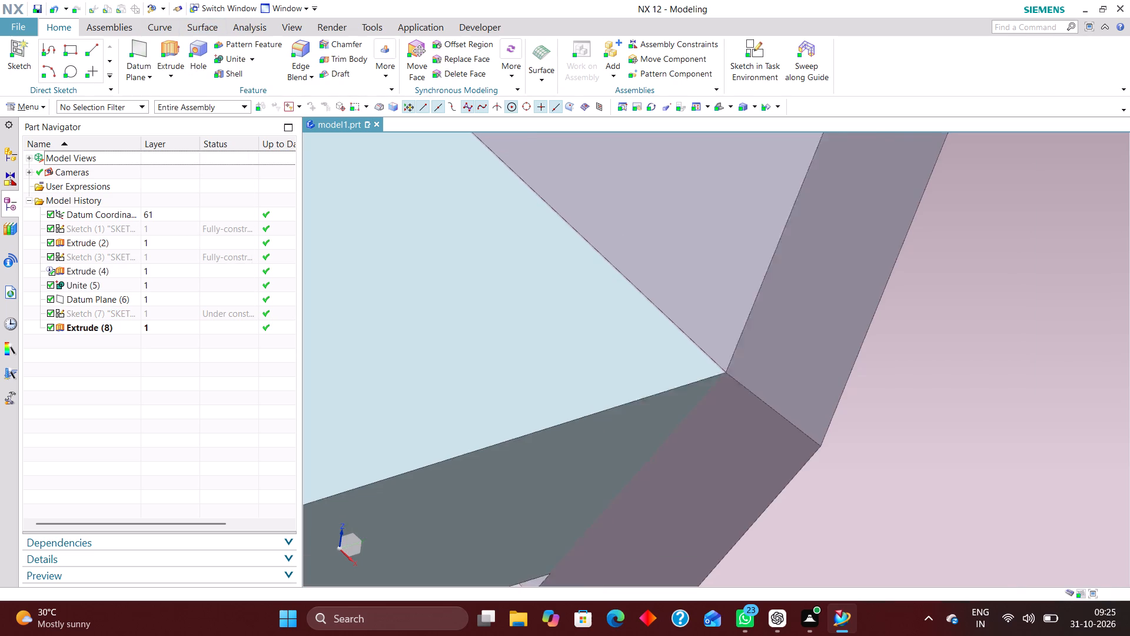
pyautogui.scroll(-3, 521, 322)
pyautogui.scroll(-3, 627, 403)
pyautogui.moveTo(676, 428); pyautogui.dragTo(651, 410, button='middle')
pyautogui.scroll(12, 631, 392)
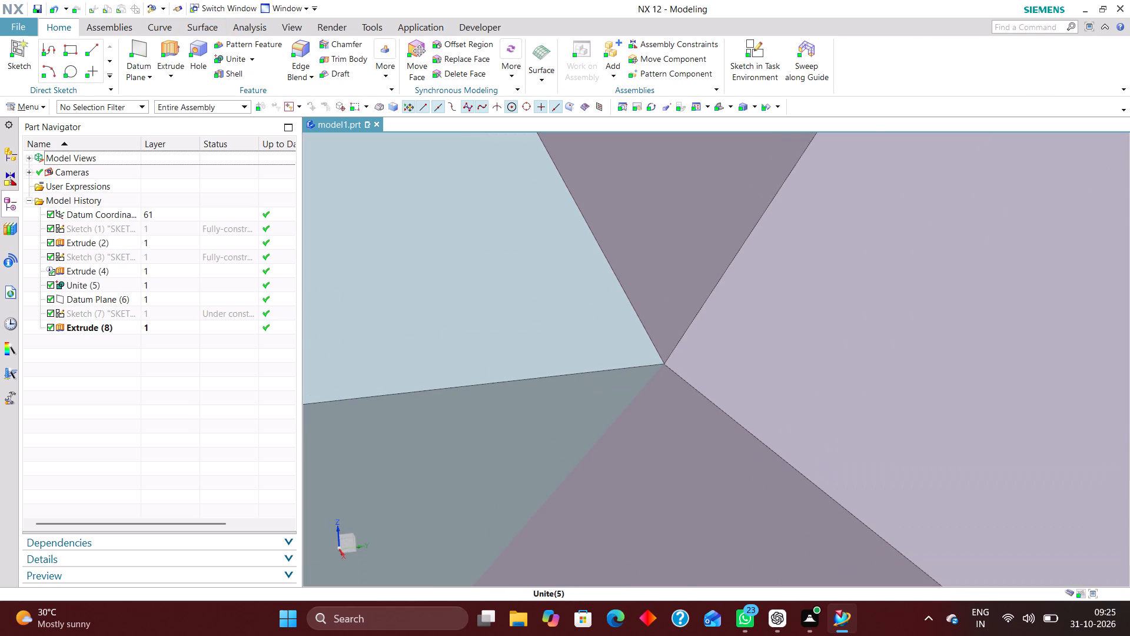
pyautogui.click(187, 324)
pyautogui.rightClick(188, 324)
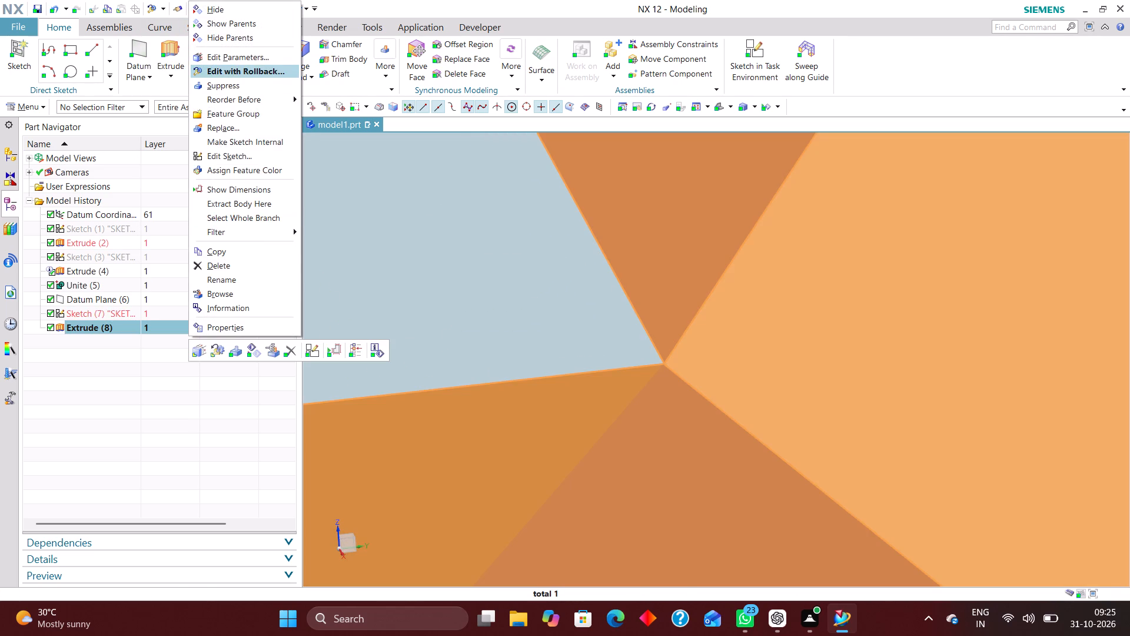
pyautogui.click(258, 72)
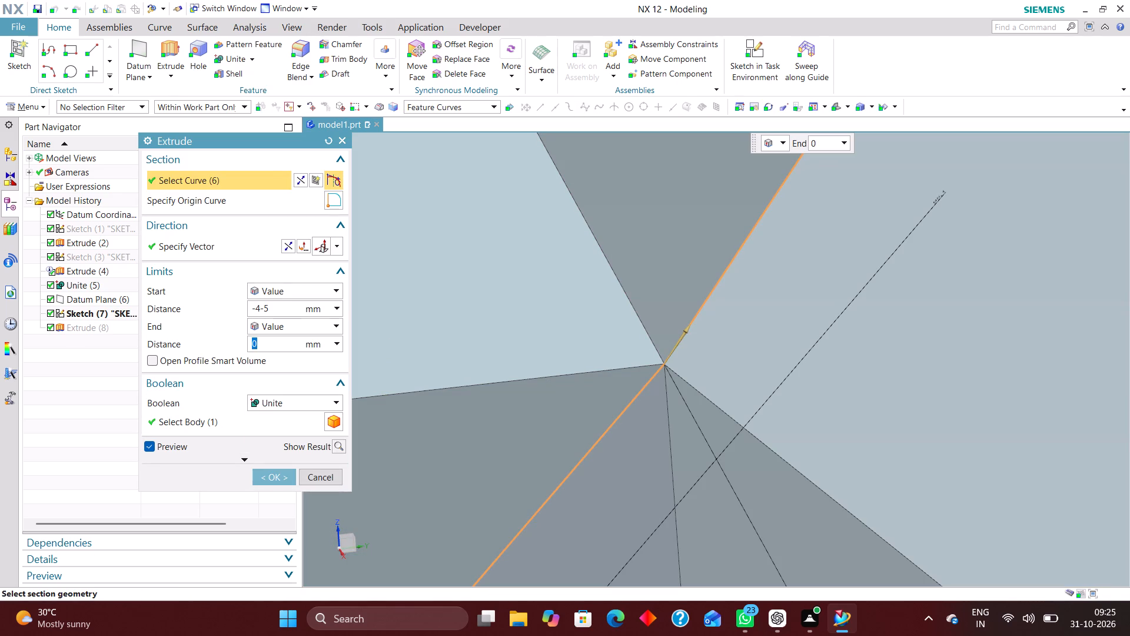
pyautogui.click(286, 404)
pyautogui.click(285, 412)
pyautogui.click(278, 450)
# Examine how the separate angled body overlaps the plate's end, both overall and close up at the lower corner.
pyautogui.scroll(-6, 447, 375)
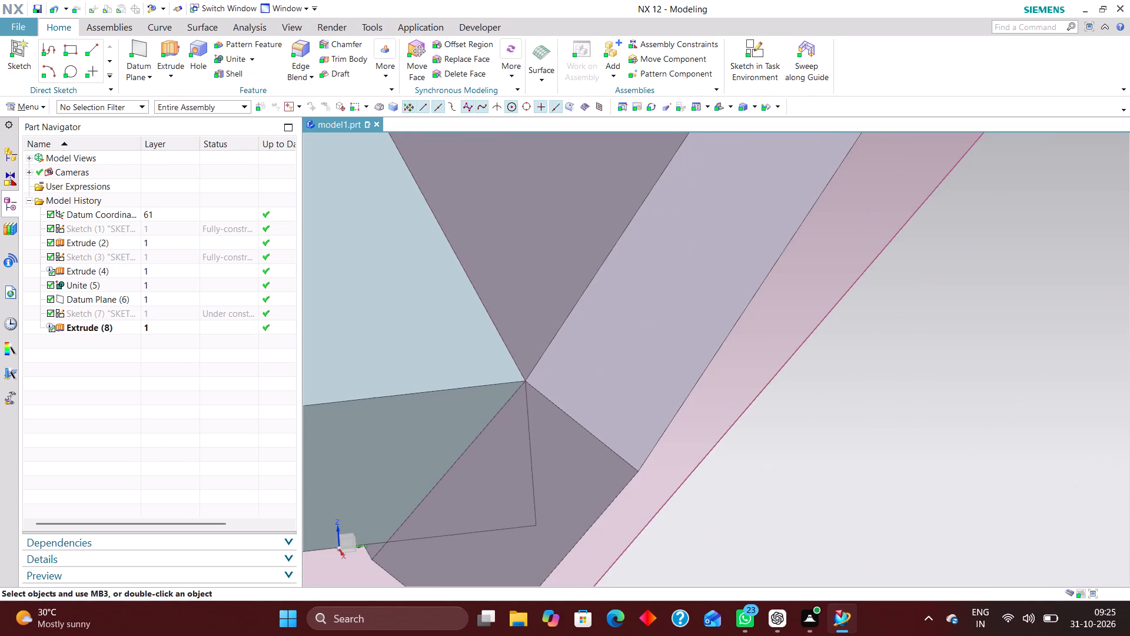
pyautogui.scroll(-5, 566, 448)
pyautogui.scroll(5, 551, 448)
pyautogui.scroll(-4, 587, 382)
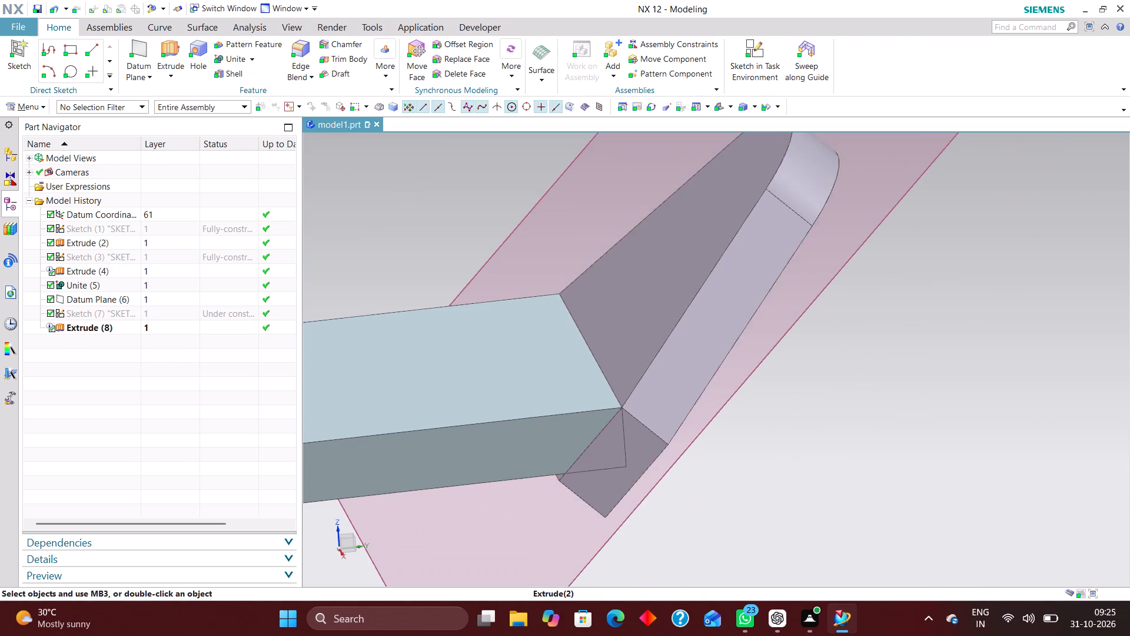
pyautogui.moveTo(565, 339); pyautogui.dragTo(596, 396, button='middle')
pyautogui.scroll(-4, 591, 376)
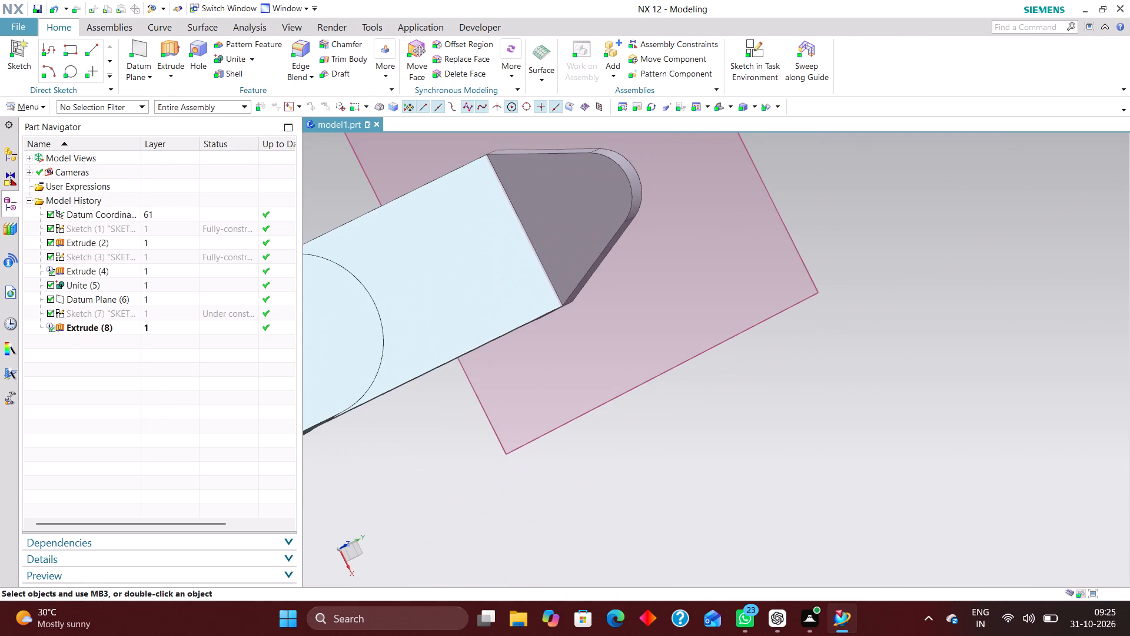
pyautogui.moveTo(593, 396); pyautogui.dragTo(579, 367, button='middle')
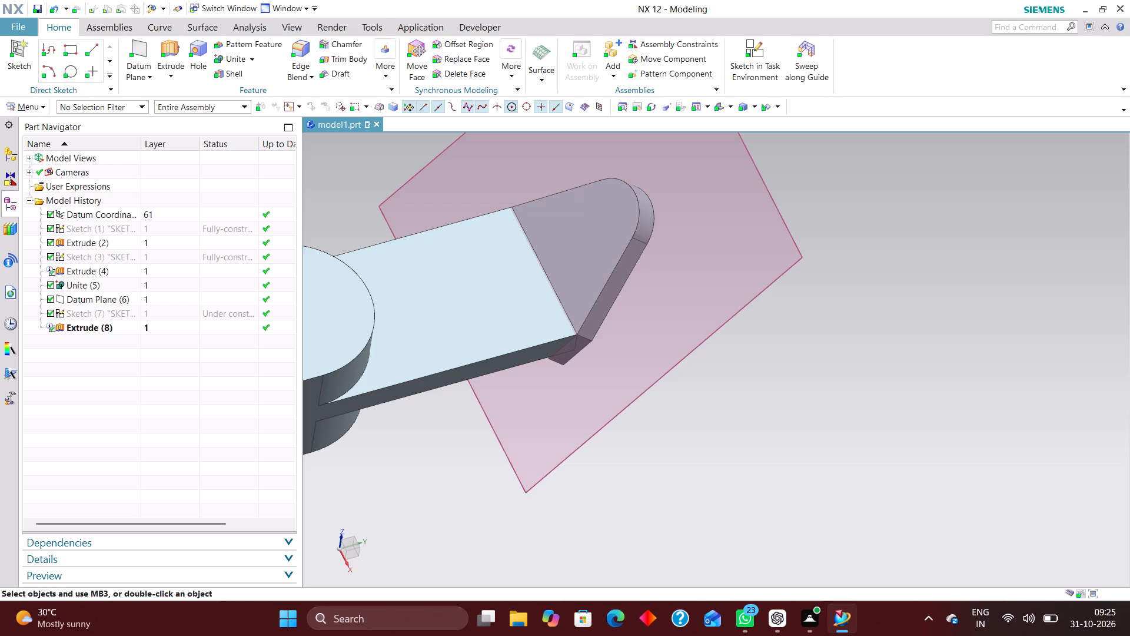
pyautogui.scroll(3, 590, 353)
pyautogui.scroll(-5, 623, 387)
pyautogui.moveTo(634, 388); pyautogui.dragTo(630, 356, button='middle')
pyautogui.scroll(6, 612, 374)
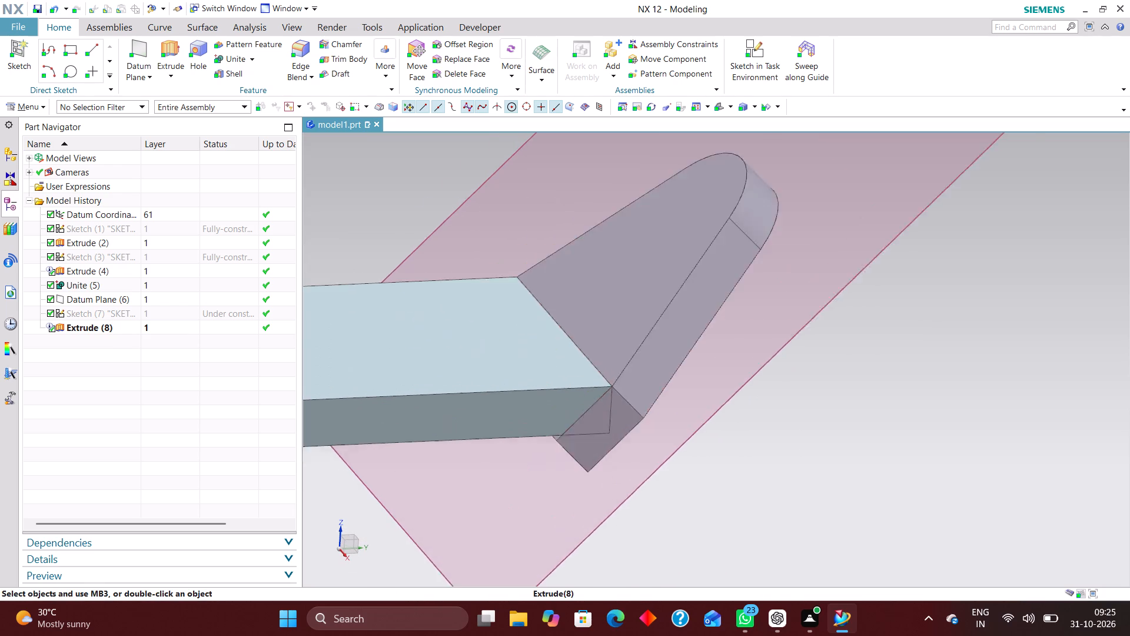
pyautogui.scroll(2, 601, 412)
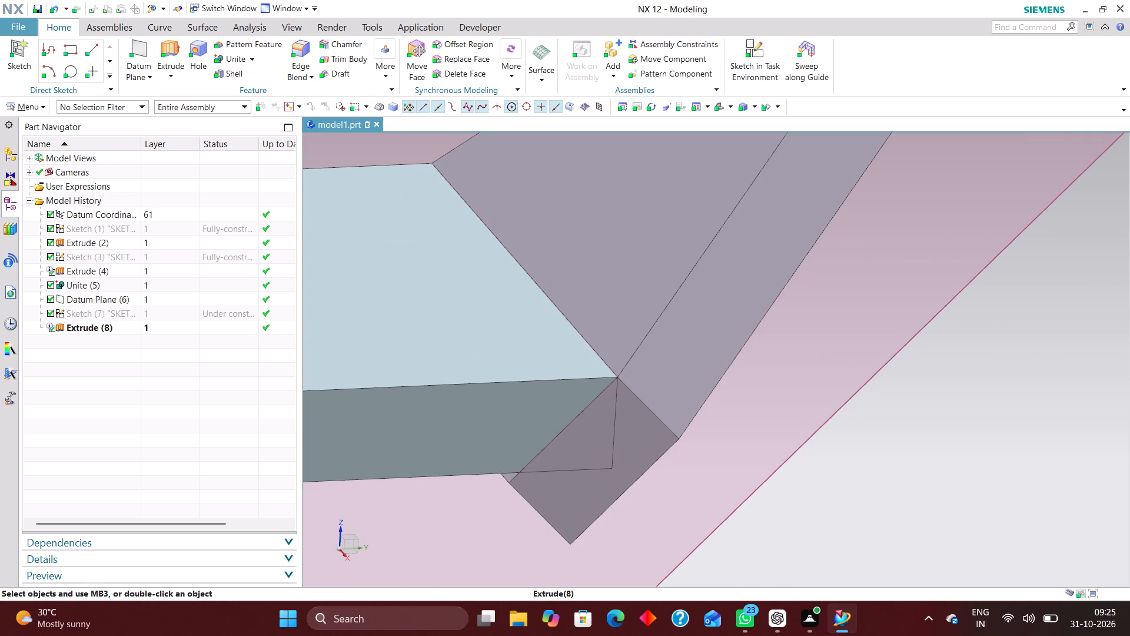
# Unite the angled body with the plate body, using the plate as the target.
pyautogui.click(230, 57)
pyautogui.click(461, 307)
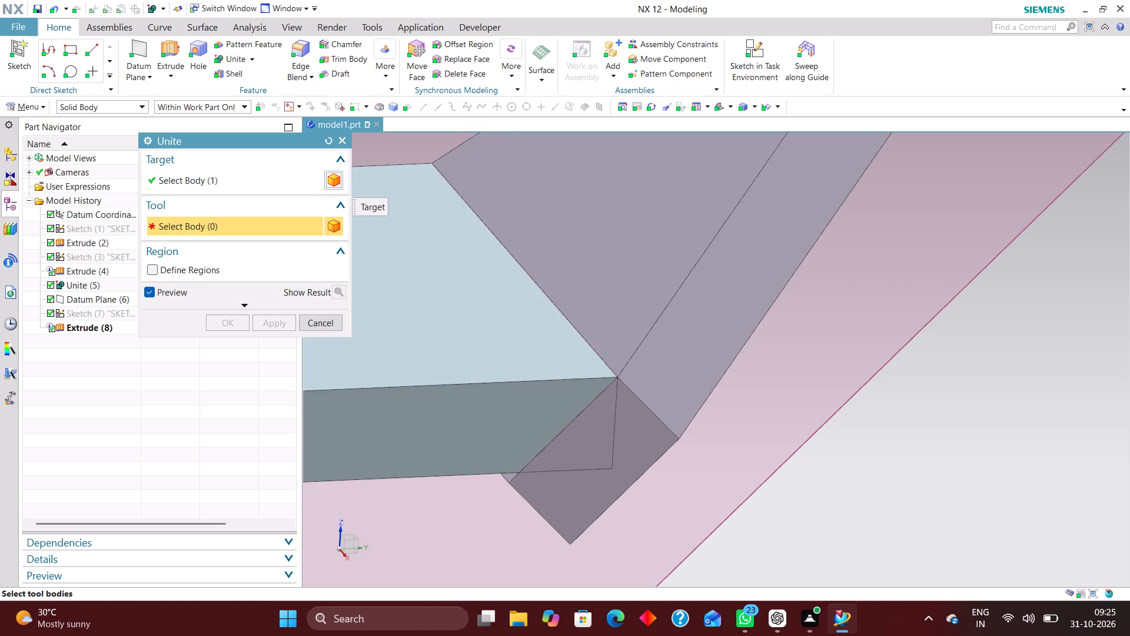
pyautogui.click(614, 271)
pyautogui.click(229, 321)
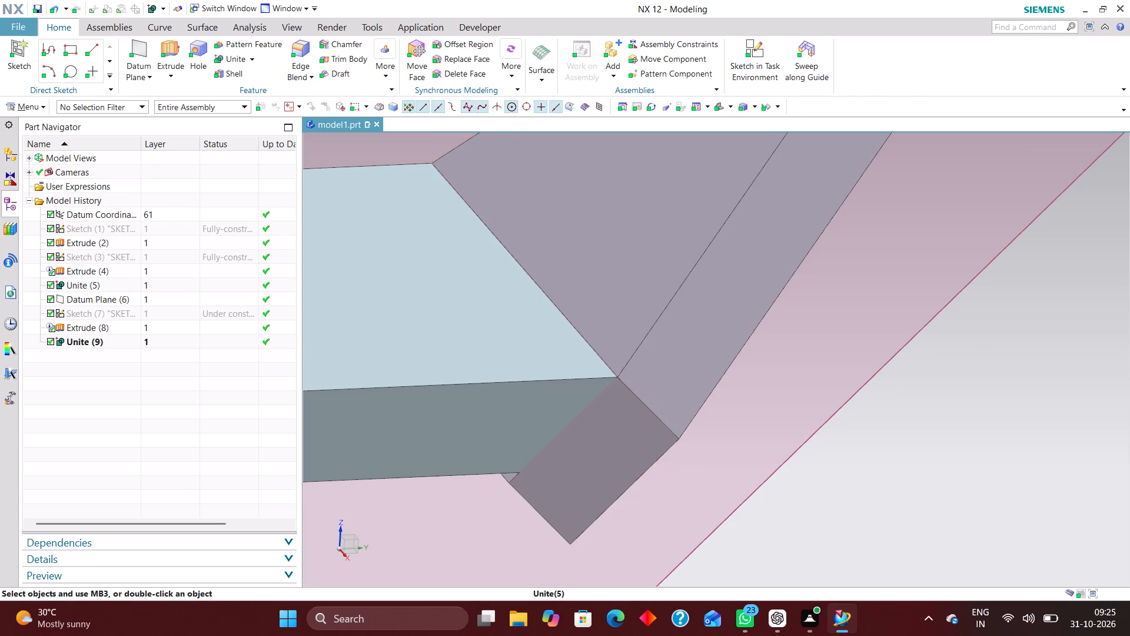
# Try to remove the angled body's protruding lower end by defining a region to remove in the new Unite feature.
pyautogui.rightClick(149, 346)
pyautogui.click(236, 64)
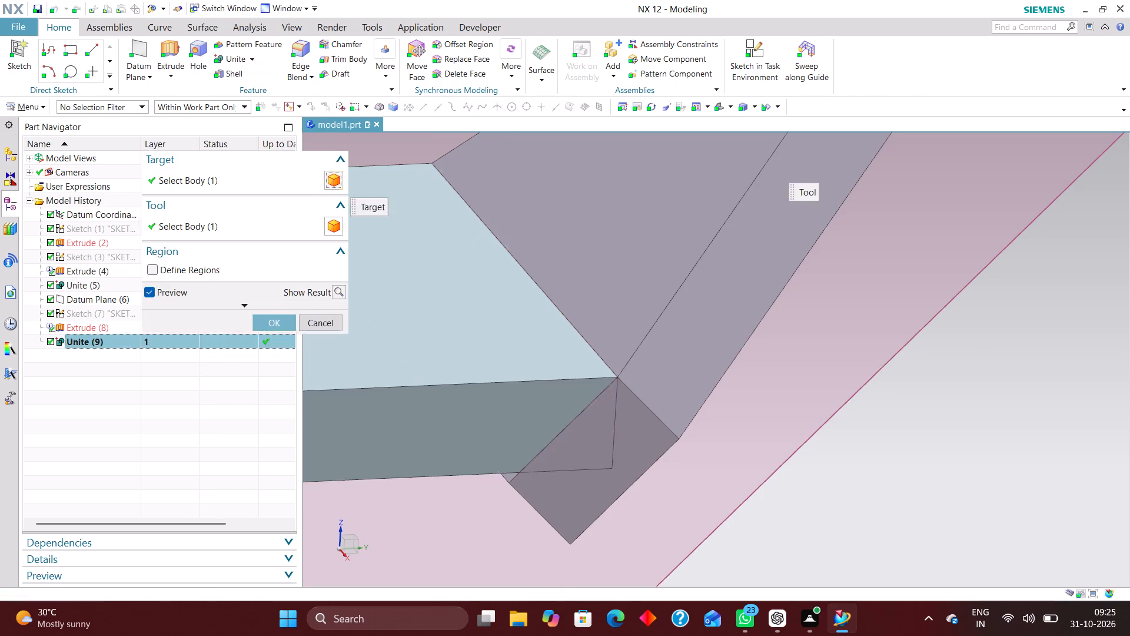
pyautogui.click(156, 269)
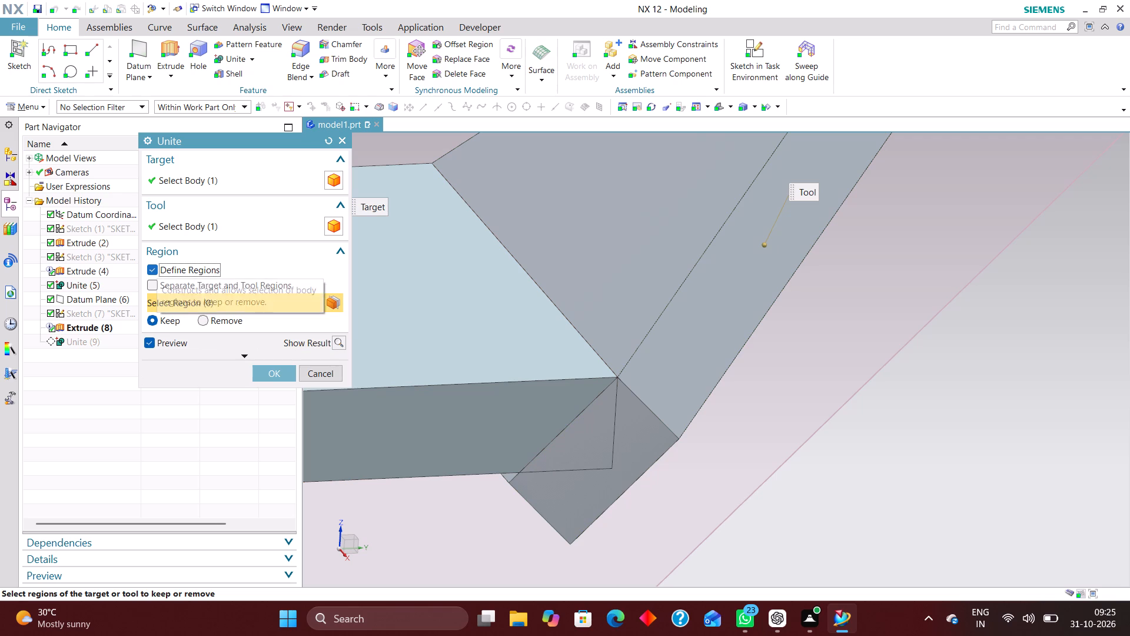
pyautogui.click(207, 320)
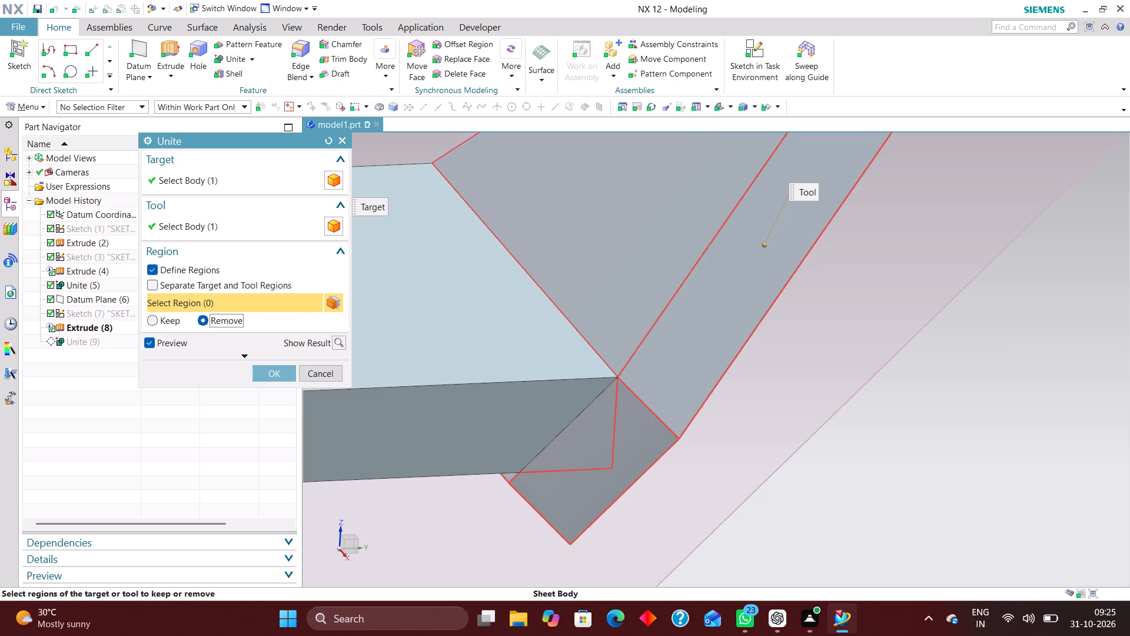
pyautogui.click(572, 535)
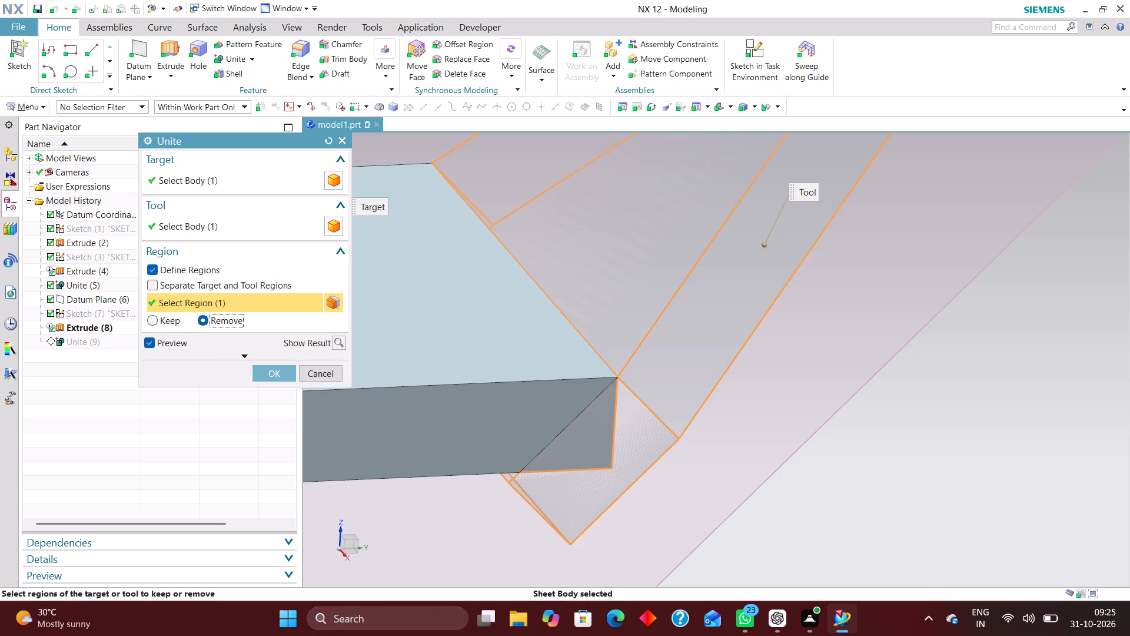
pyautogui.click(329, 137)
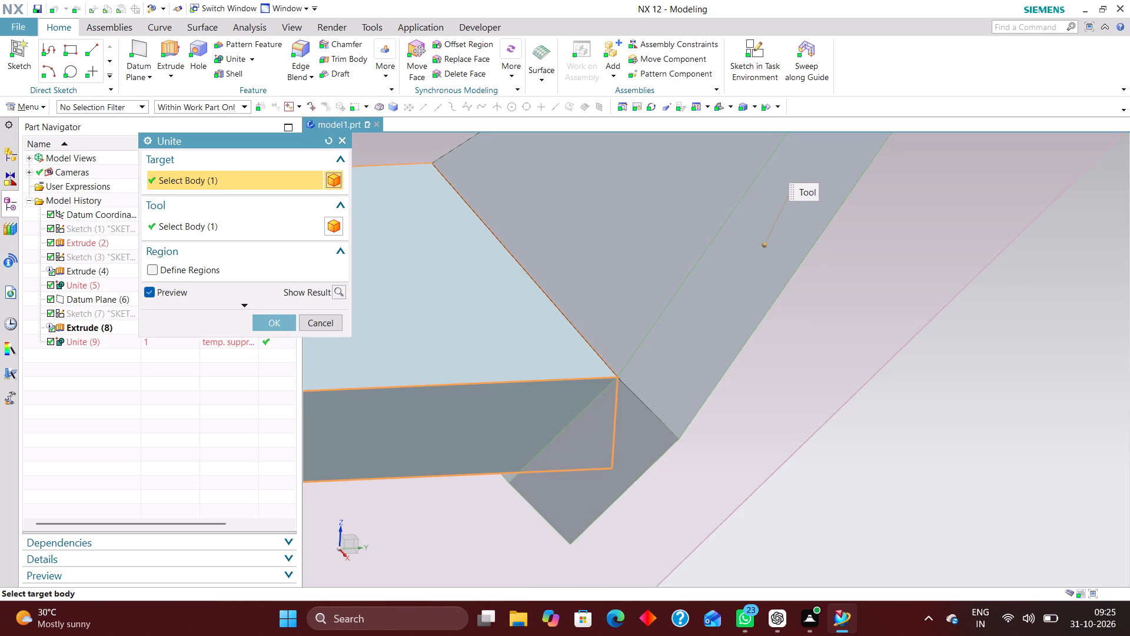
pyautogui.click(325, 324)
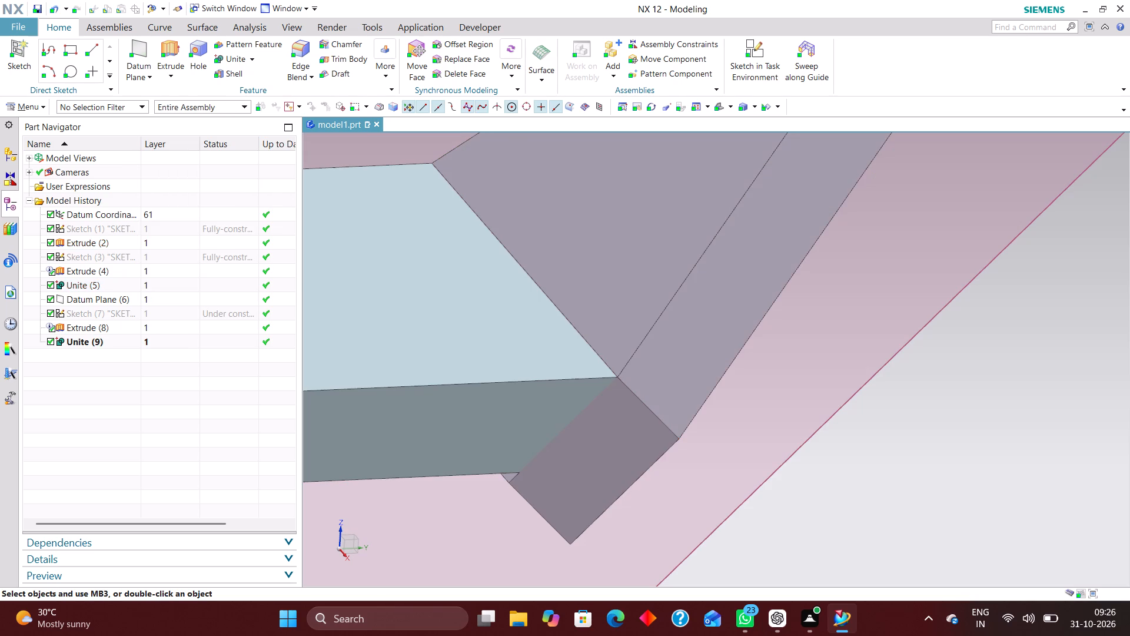
# Reopen the tapered profile's sketch, dimension the height of the rectangle below the base line as 12 mm, and finish the sketch.
pyautogui.scroll(6, 516, 478)
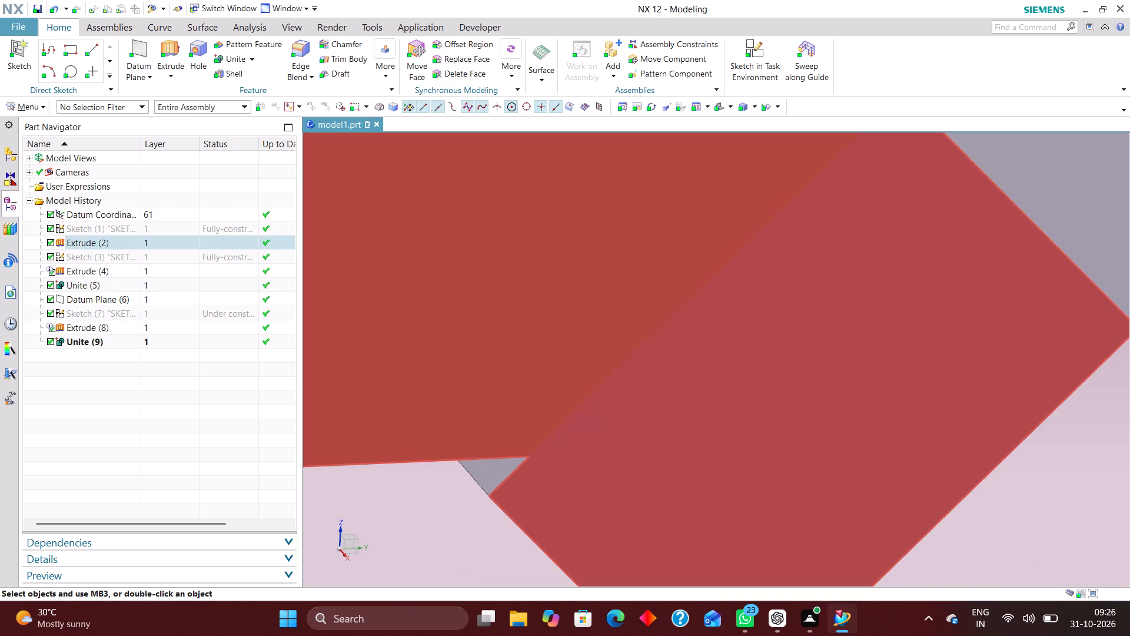
pyautogui.scroll(-4, 554, 457)
pyautogui.scroll(1, 558, 502)
pyautogui.moveTo(571, 488); pyautogui.dragTo(592, 466, button='middle')
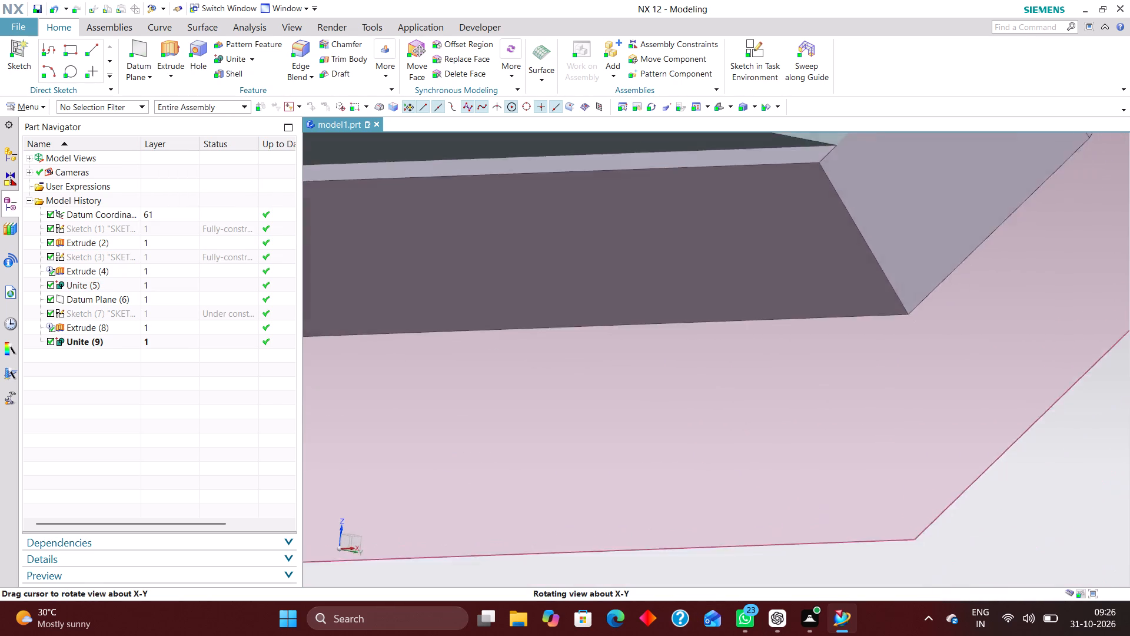
pyautogui.moveTo(592, 466); pyautogui.dragTo(589, 473, button='middle')
pyautogui.scroll(-4, 670, 453)
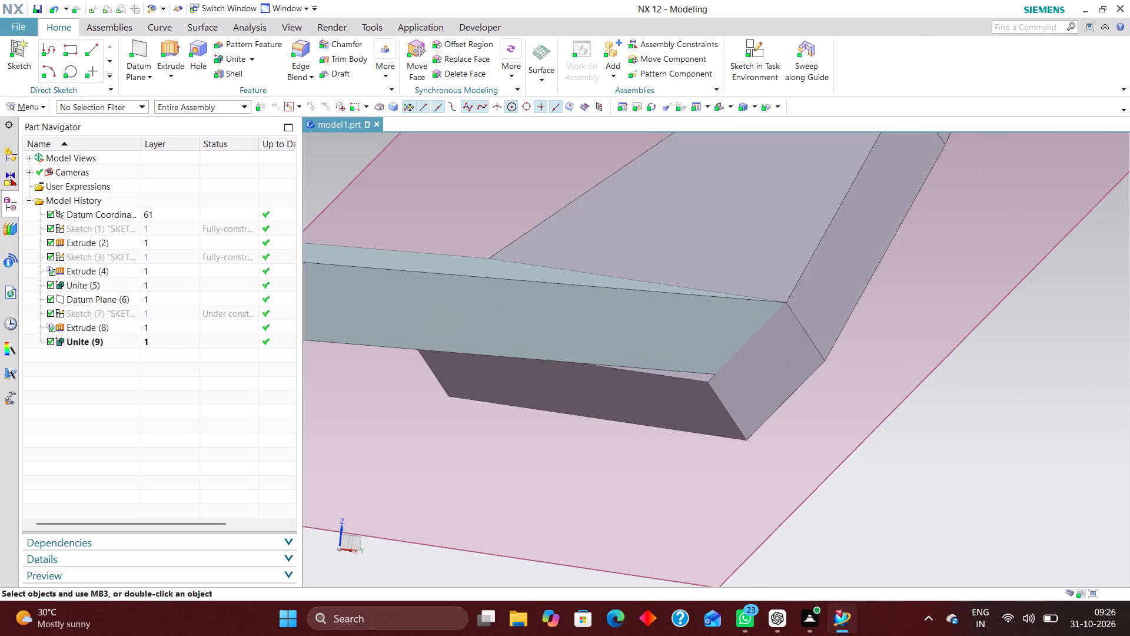
pyautogui.click(183, 310)
pyautogui.rightClick(182, 310)
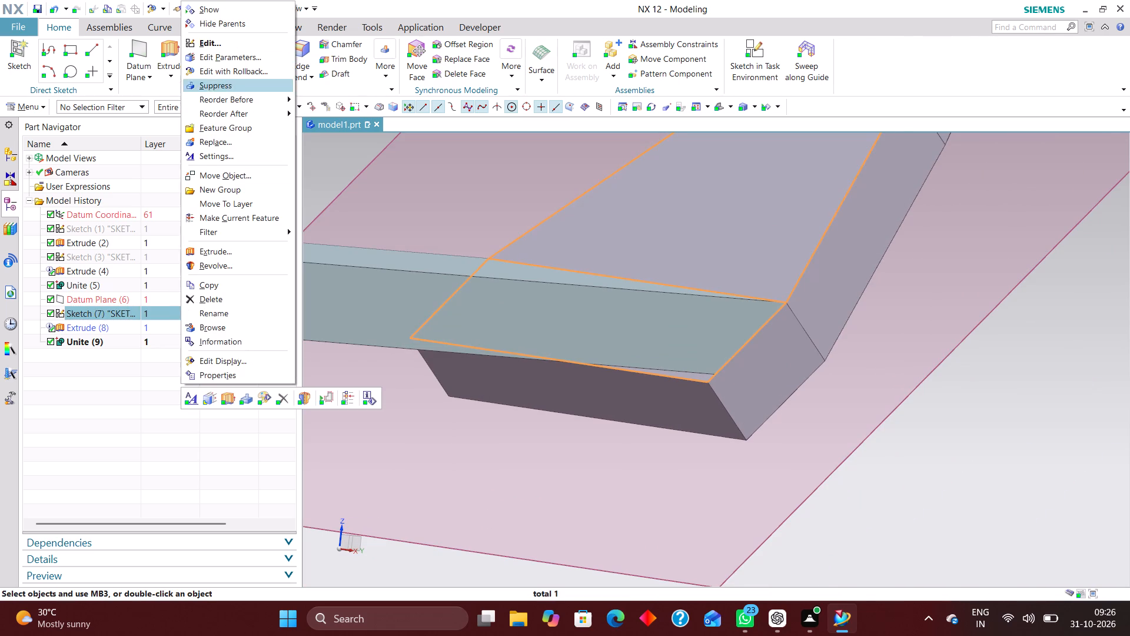
pyautogui.click(247, 75)
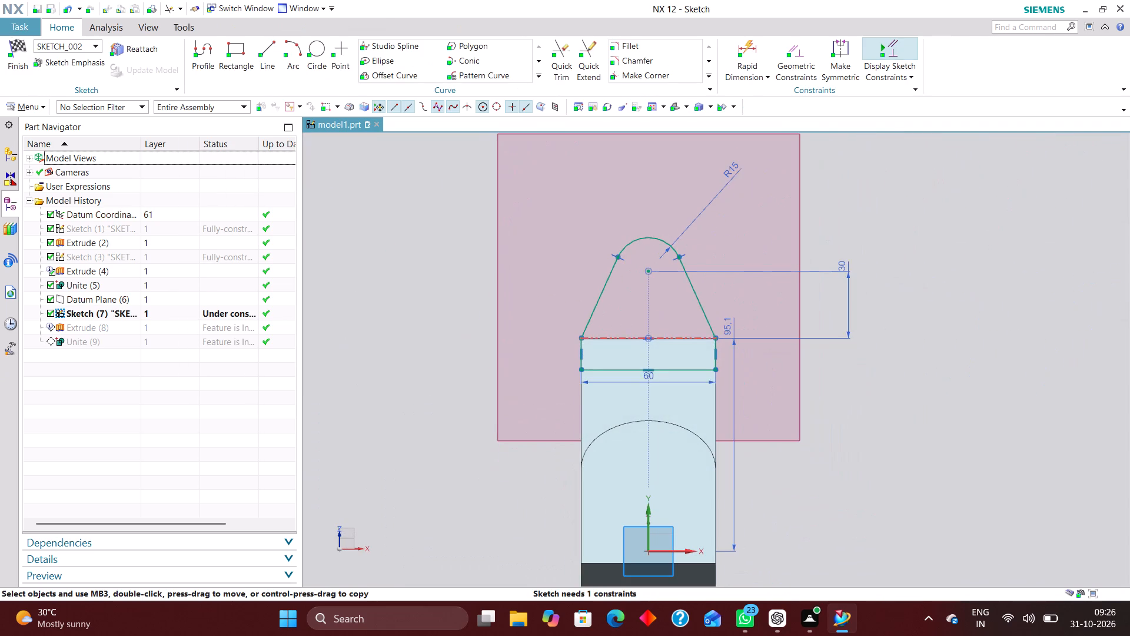
pyautogui.scroll(6, 652, 353)
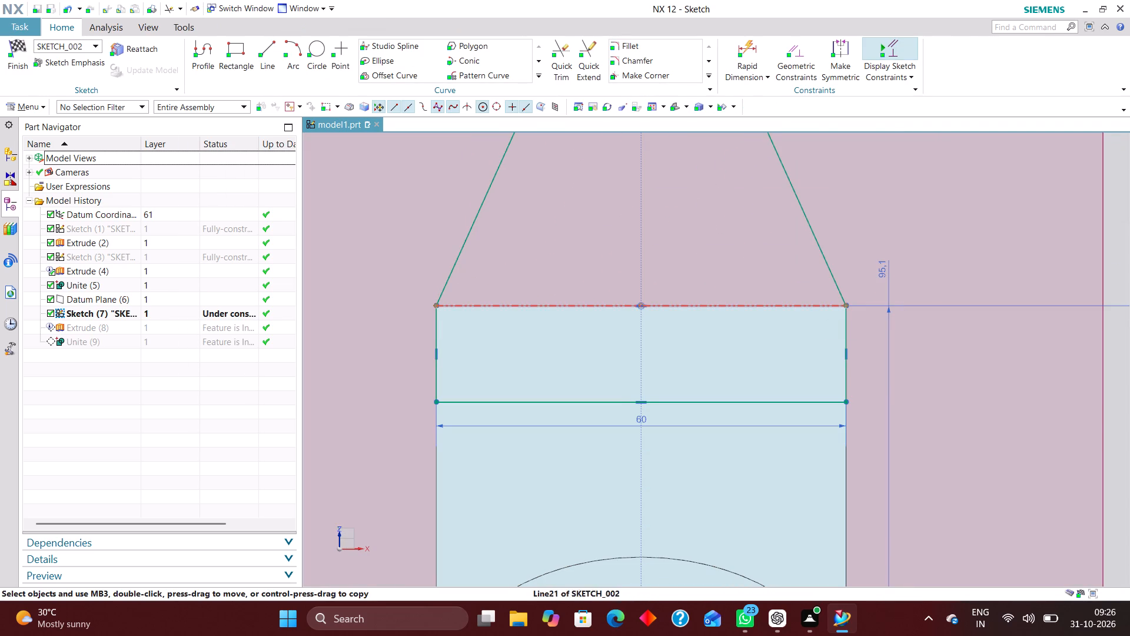
pyautogui.click(756, 41)
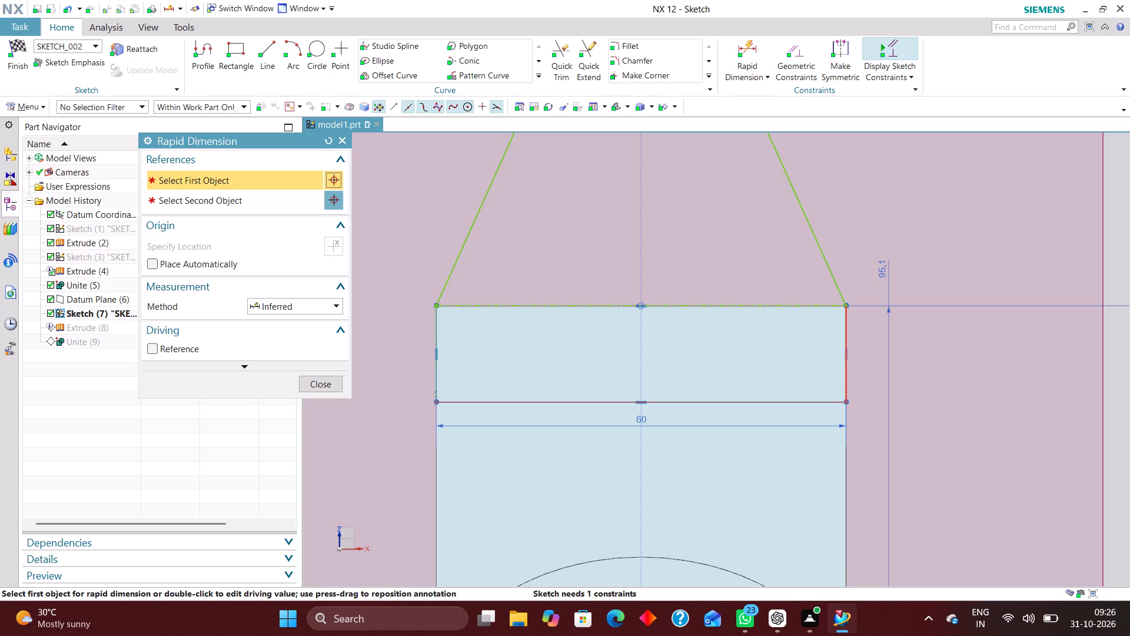
pyautogui.click(847, 335)
pyautogui.click(940, 356)
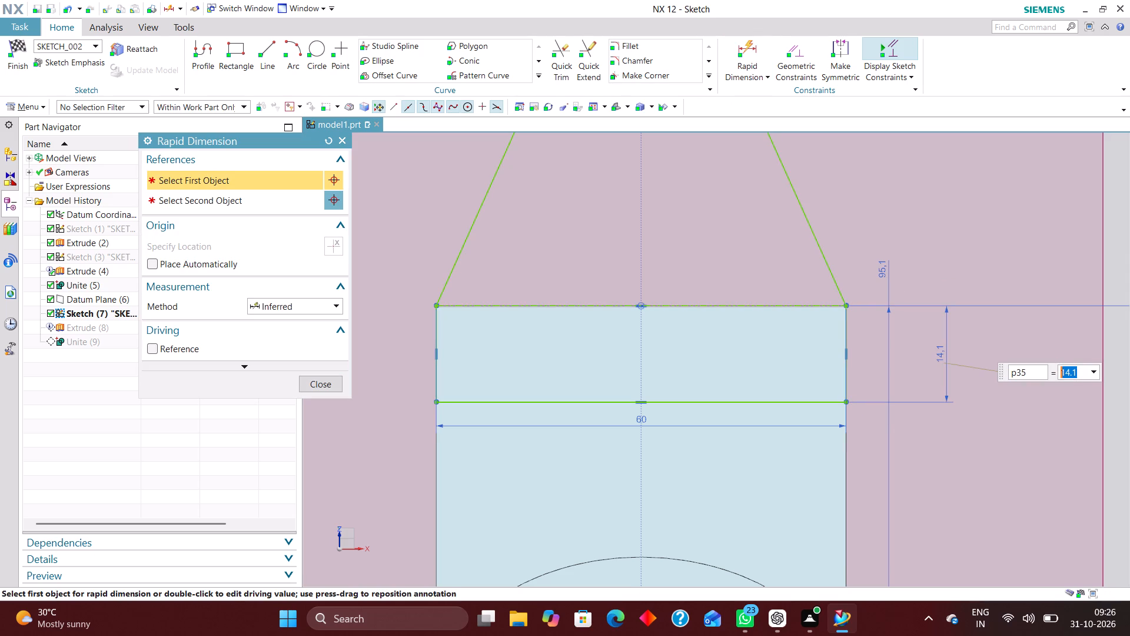
pyautogui.write('12')
pyautogui.press('Return')
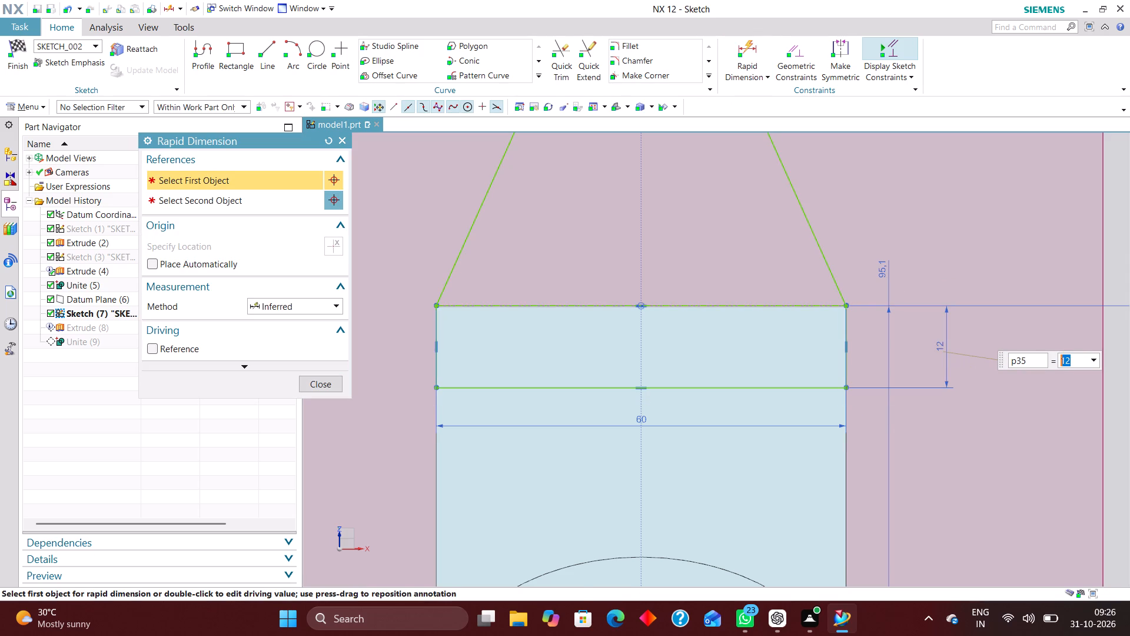
pyautogui.click(318, 383)
pyautogui.click(13, 43)
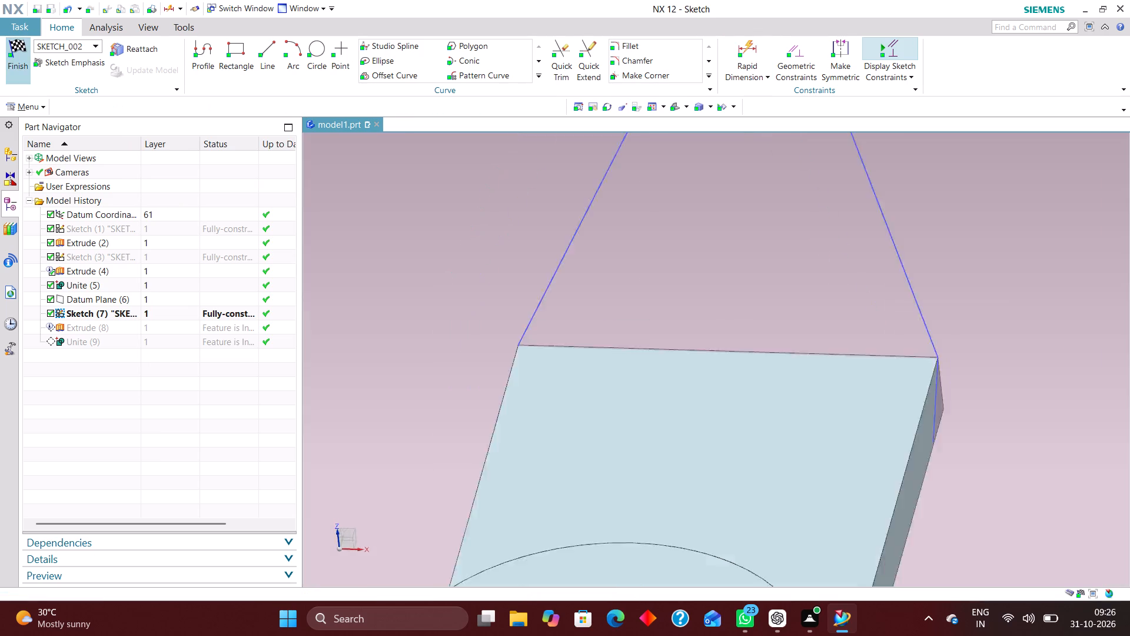
# Examine the joint between the angled body and the plate's end, including the protruding lower corner, from several angles and in side view.
pyautogui.moveTo(852, 389); pyautogui.dragTo(847, 392, button='middle')
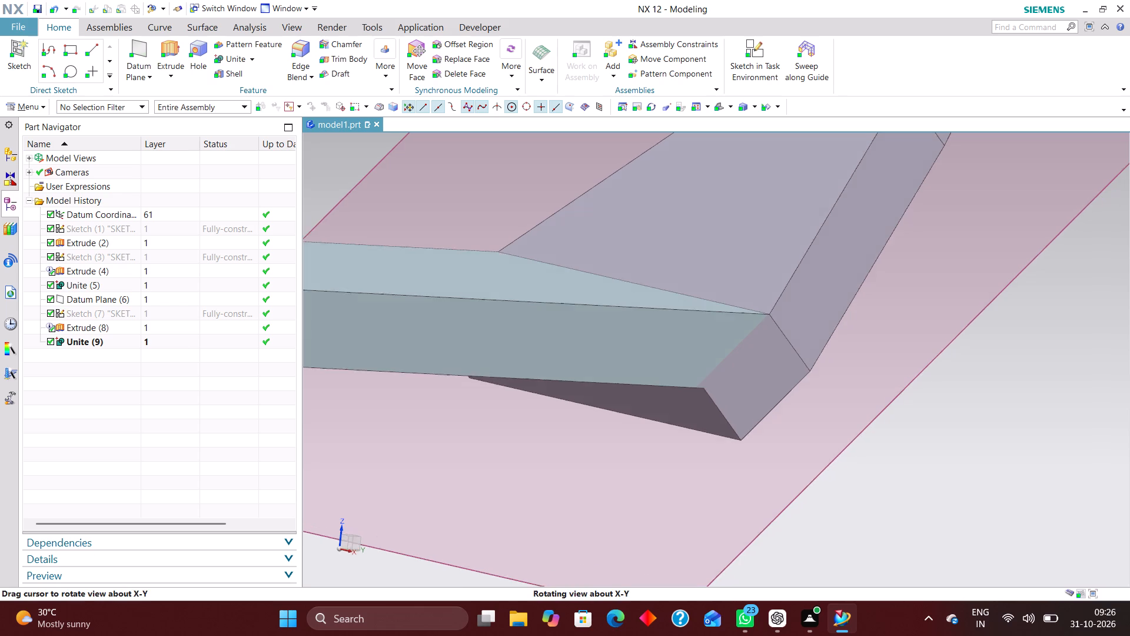
pyautogui.moveTo(847, 392); pyautogui.dragTo(839, 393, button='middle')
pyautogui.scroll(-3, 866, 372)
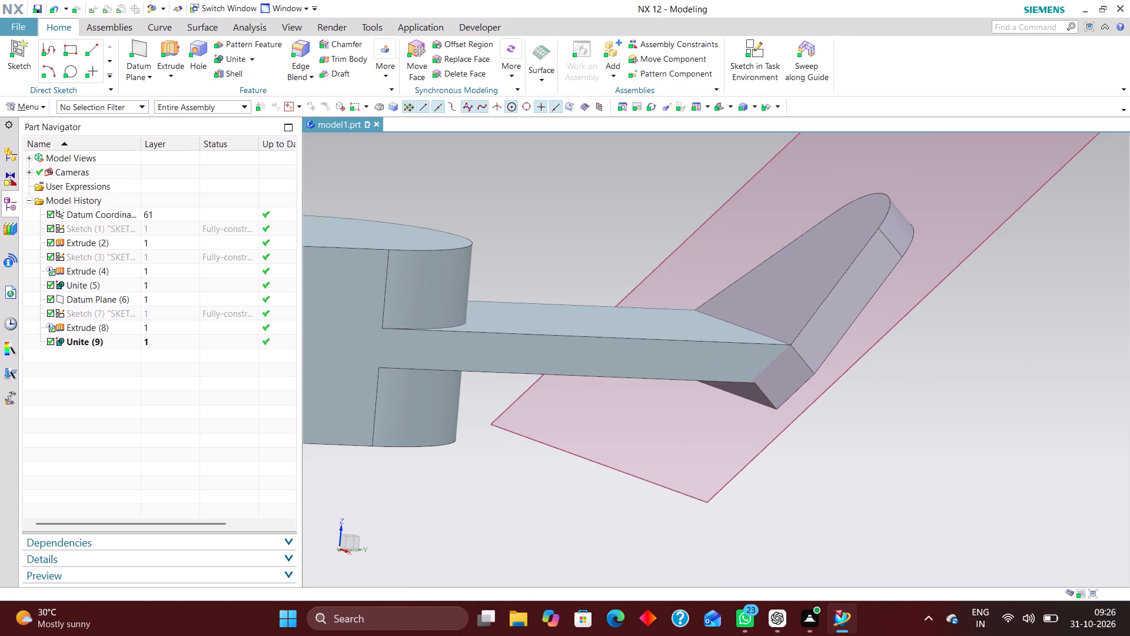
pyautogui.scroll(2, 803, 357)
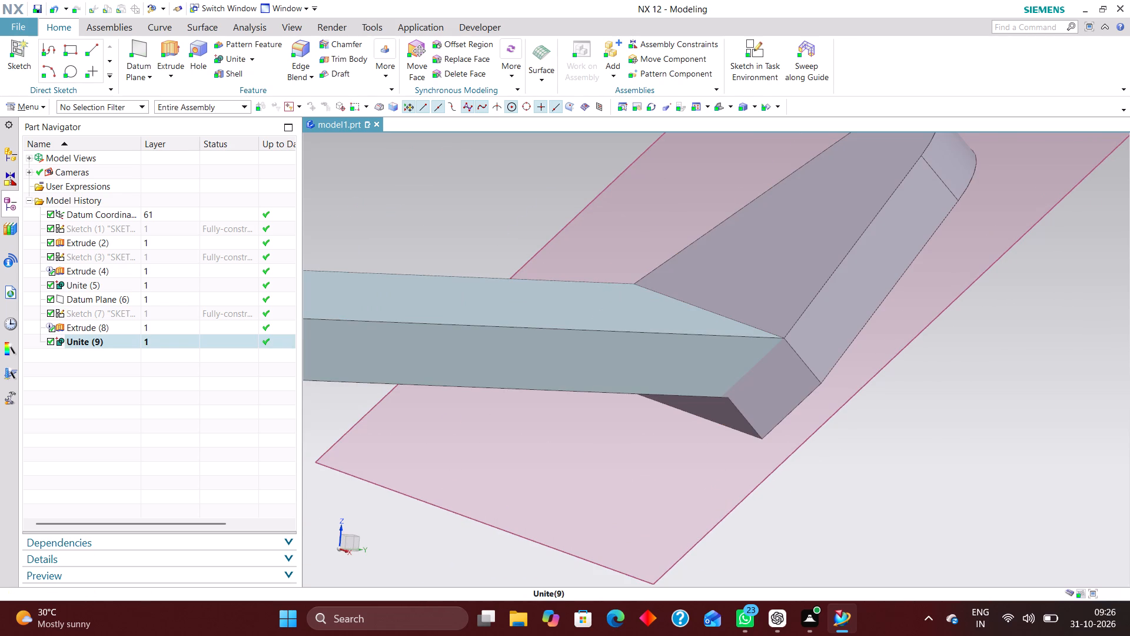
pyautogui.scroll(-4, 793, 438)
pyautogui.moveTo(854, 344); pyautogui.dragTo(831, 362, button='middle')
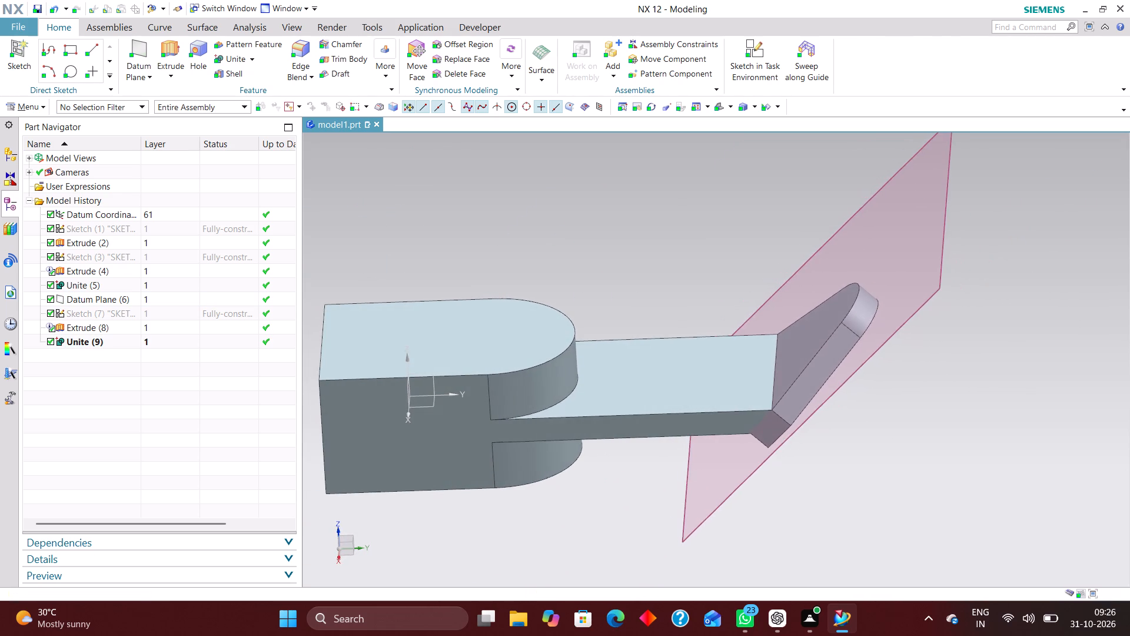
pyautogui.scroll(5, 803, 379)
pyautogui.scroll(-6, 896, 334)
pyautogui.moveTo(974, 392); pyautogui.dragTo(910, 390, button='right')
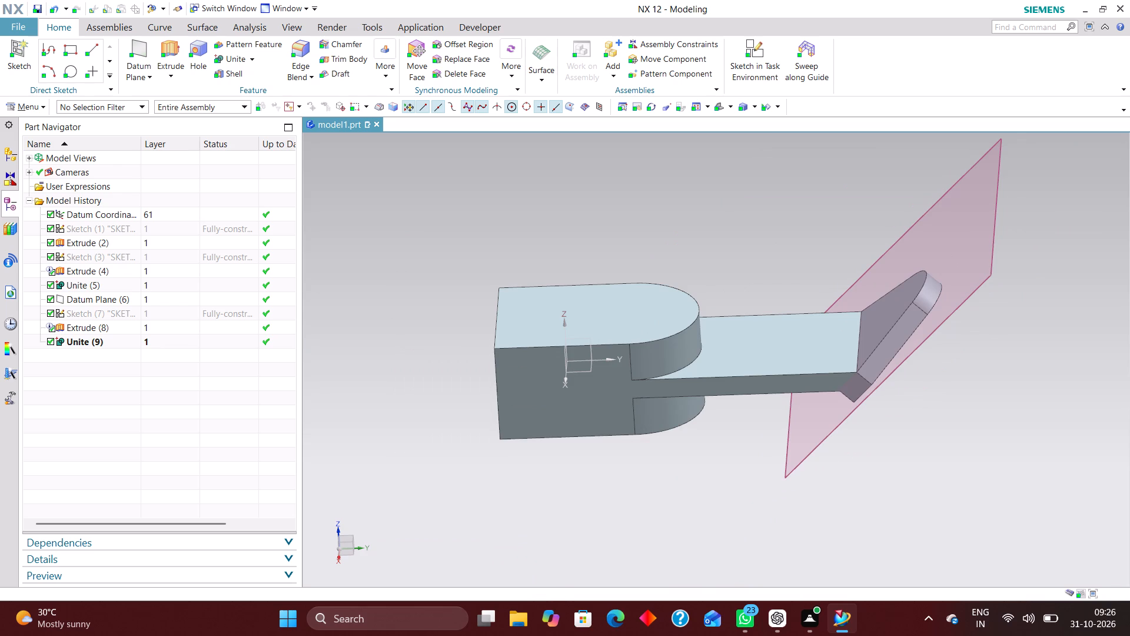
pyautogui.moveTo(910, 390); pyautogui.dragTo(914, 390, button='right')
pyautogui.scroll(5, 897, 317)
pyautogui.moveTo(946, 401); pyautogui.dragTo(952, 405, button='middle')
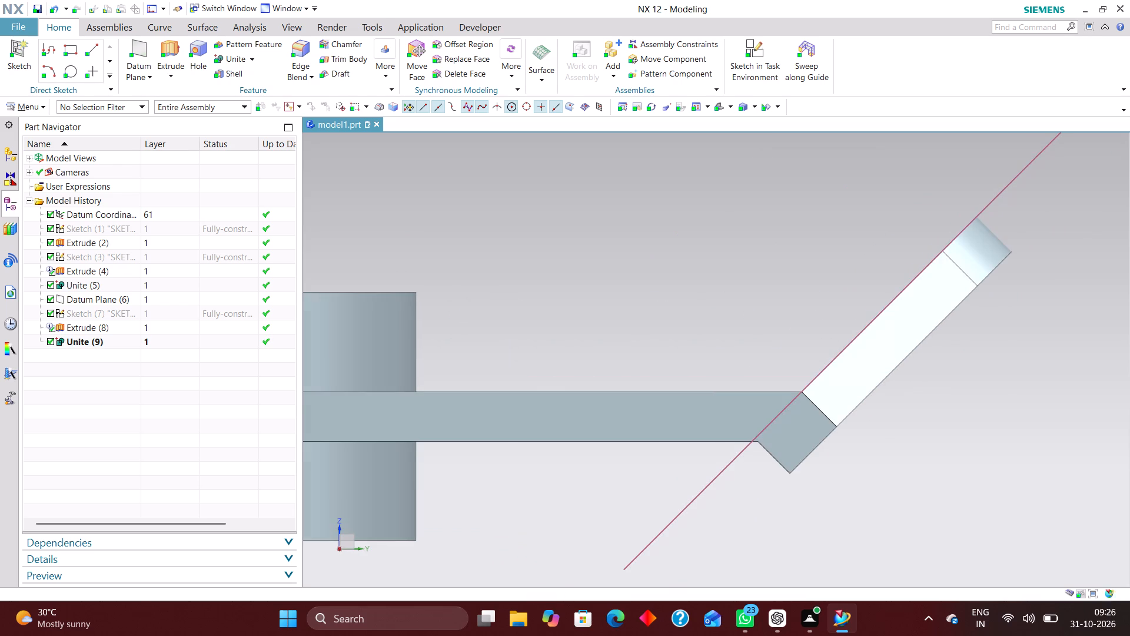
pyautogui.moveTo(952, 405); pyautogui.dragTo(962, 409, button='middle')
# Measure the angled body's thickness as the distance between its two large opposite faces.
pyautogui.click(250, 25)
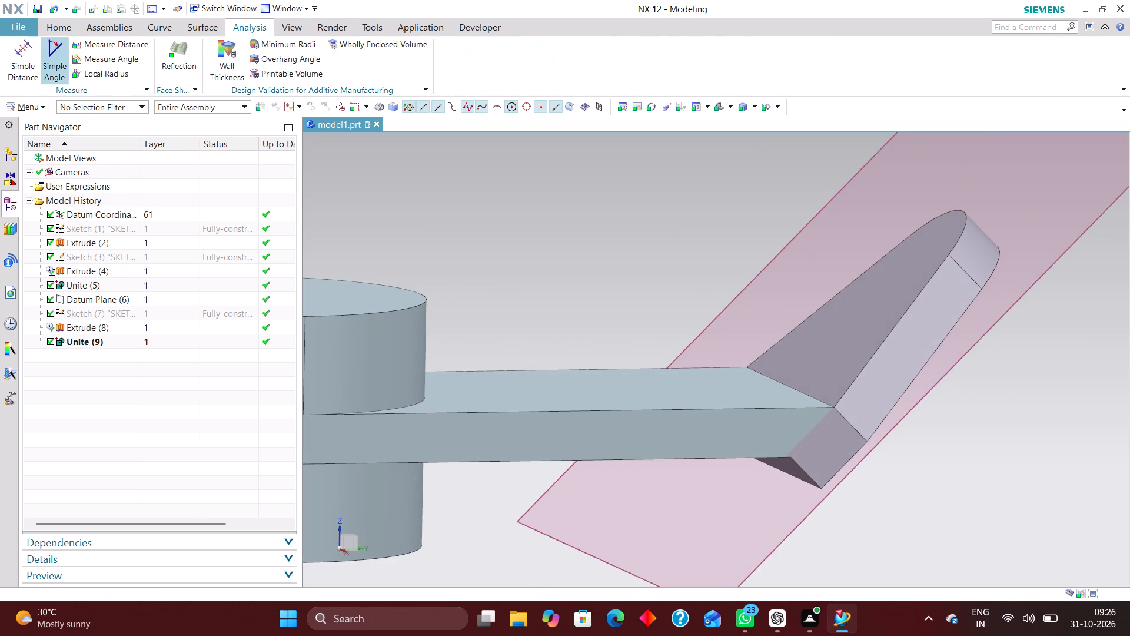
pyautogui.click(35, 48)
pyautogui.click(854, 336)
pyautogui.moveTo(932, 415); pyautogui.dragTo(923, 415, button='middle')
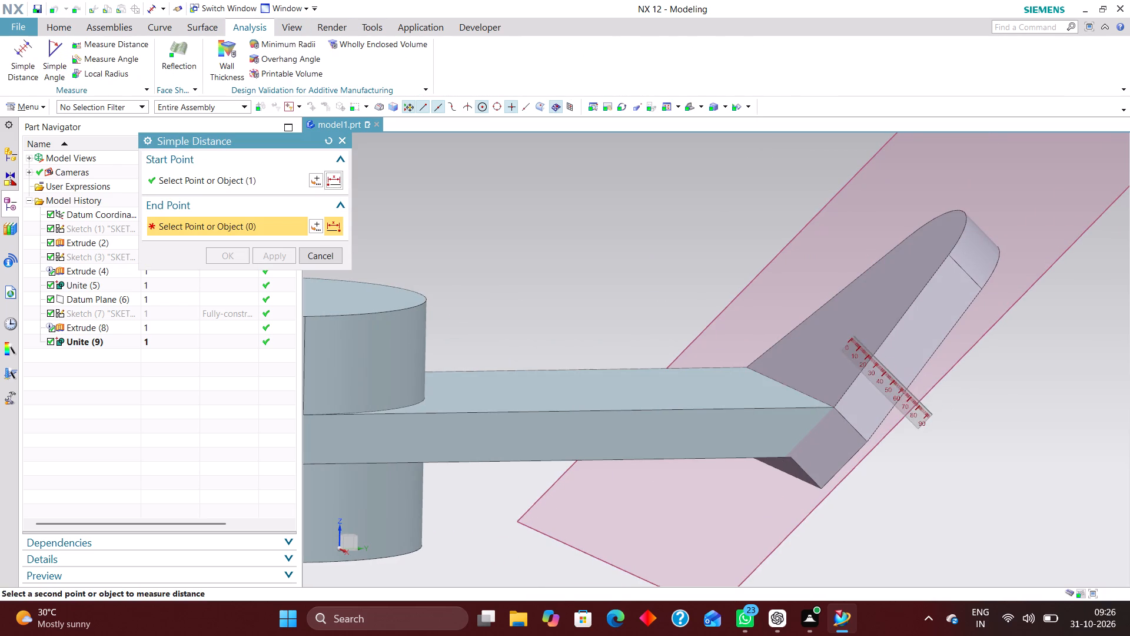
pyautogui.moveTo(923, 415); pyautogui.dragTo(835, 380, button='middle')
pyautogui.click(733, 241)
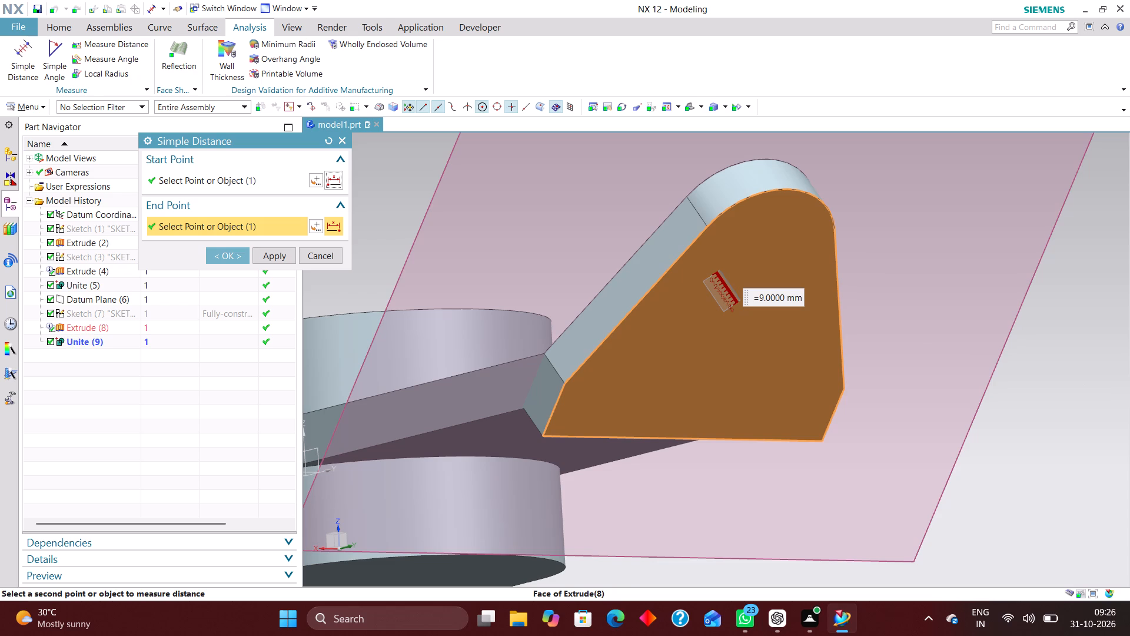
pyautogui.scroll(-3, 831, 355)
pyautogui.moveTo(865, 360); pyautogui.dragTo(918, 372, button='middle')
pyautogui.scroll(3, 774, 352)
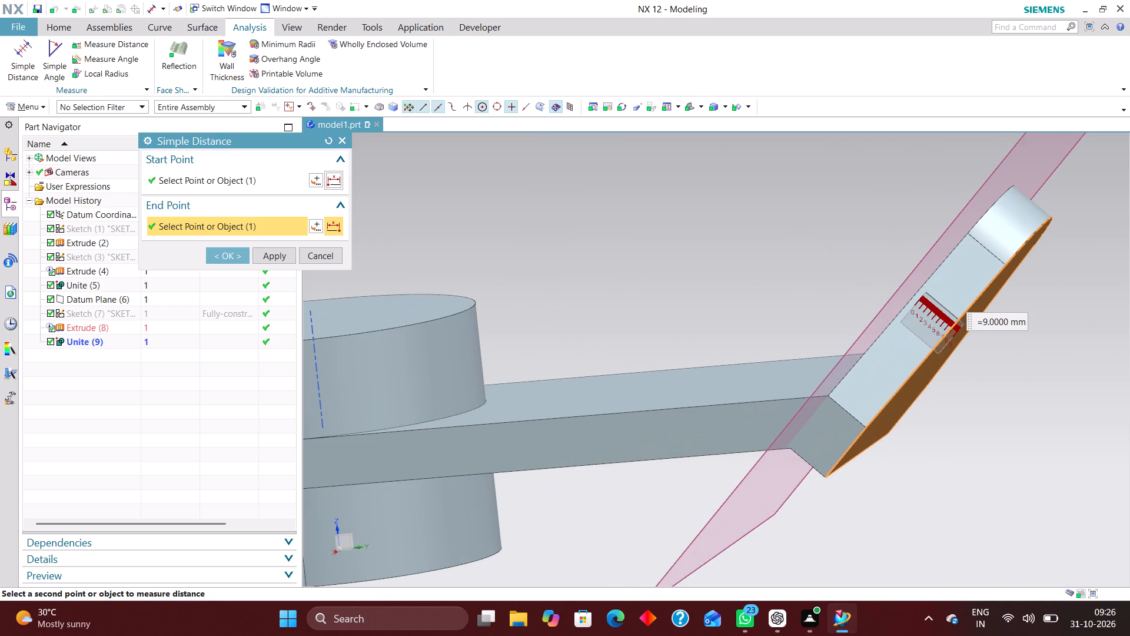
pyautogui.moveTo(793, 356); pyautogui.dragTo(814, 367, button='middle')
pyautogui.scroll(1, 793, 356)
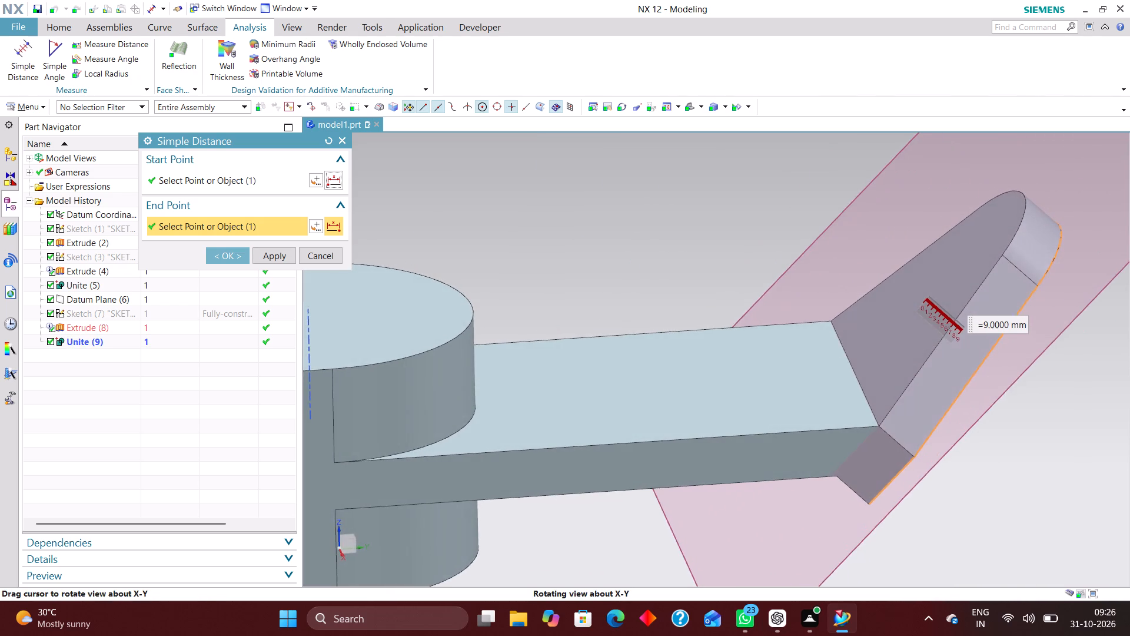
pyautogui.moveTo(814, 367); pyautogui.dragTo(807, 365, button='middle')
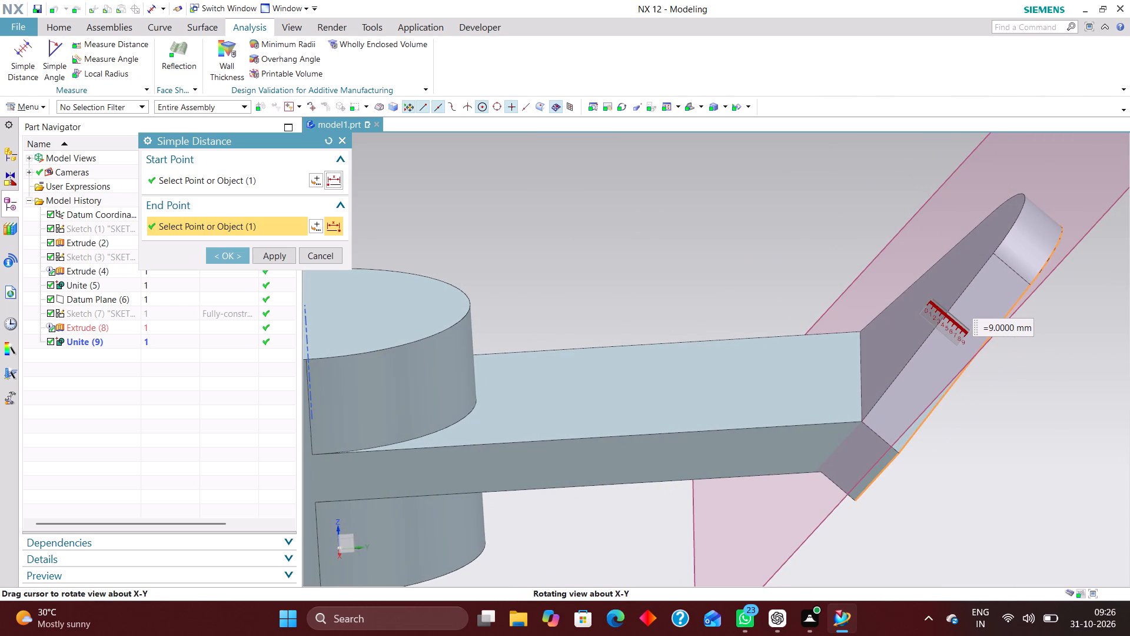
pyautogui.moveTo(807, 365); pyautogui.dragTo(809, 369, button='middle')
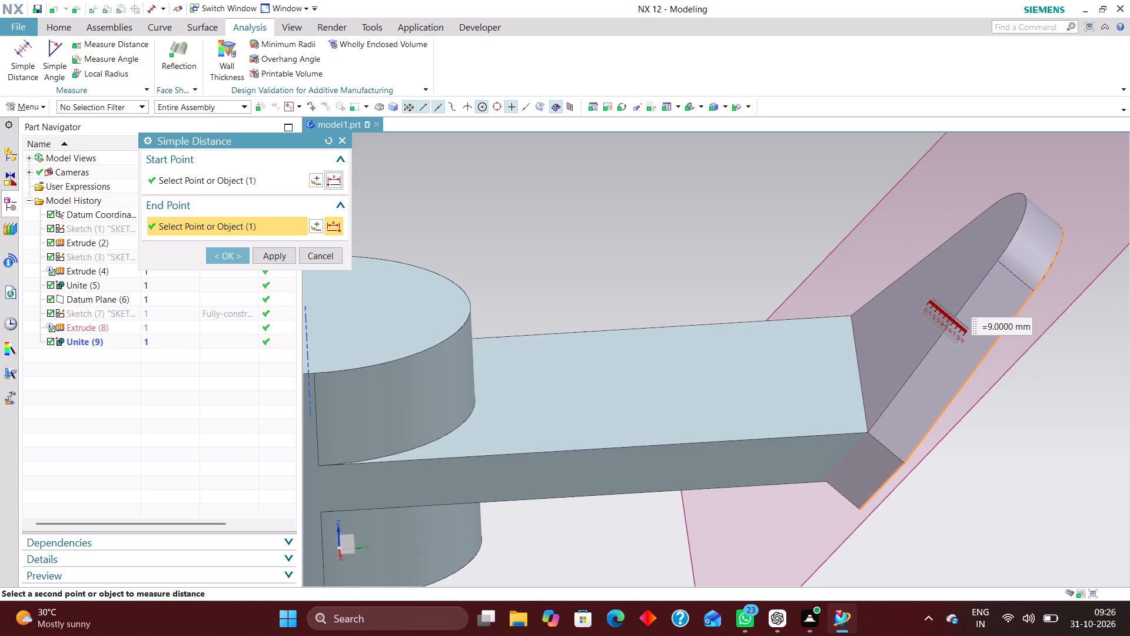
pyautogui.click(327, 253)
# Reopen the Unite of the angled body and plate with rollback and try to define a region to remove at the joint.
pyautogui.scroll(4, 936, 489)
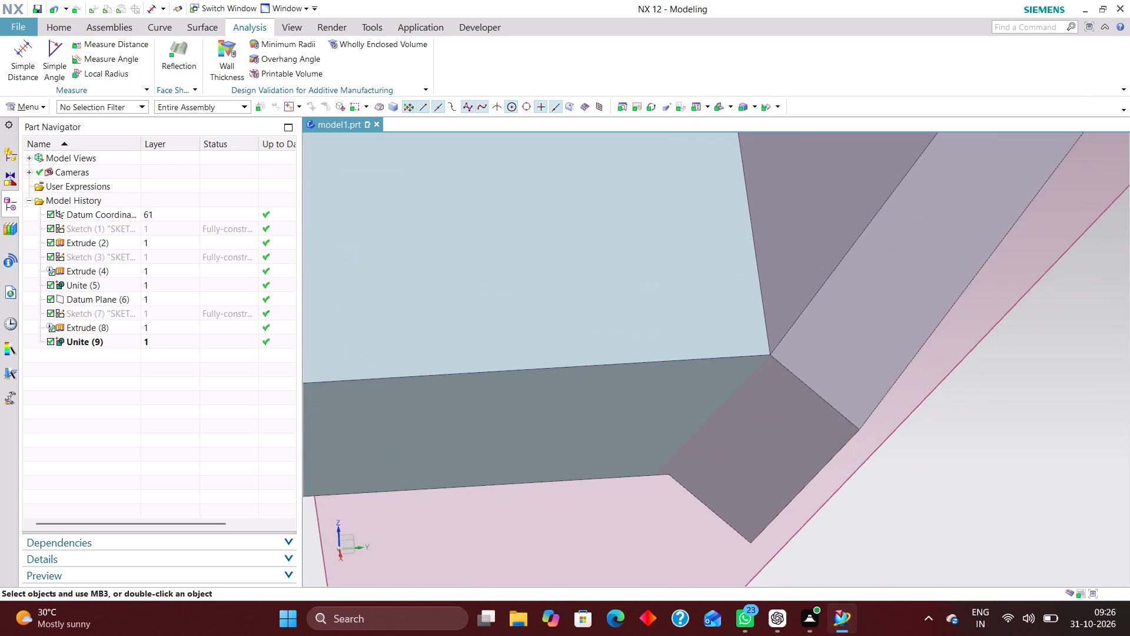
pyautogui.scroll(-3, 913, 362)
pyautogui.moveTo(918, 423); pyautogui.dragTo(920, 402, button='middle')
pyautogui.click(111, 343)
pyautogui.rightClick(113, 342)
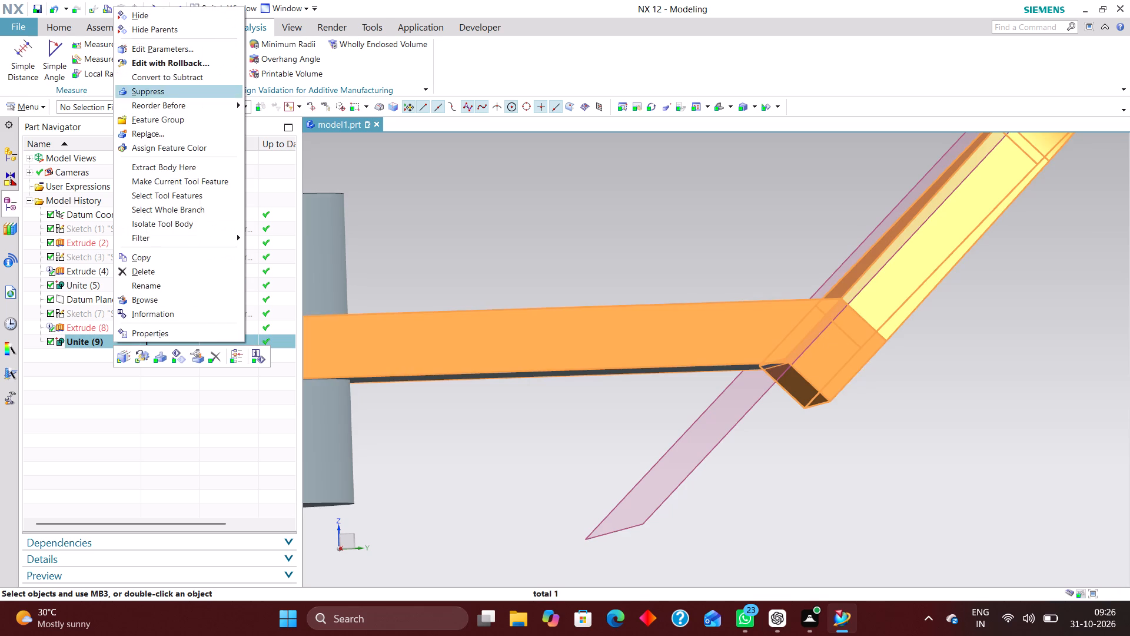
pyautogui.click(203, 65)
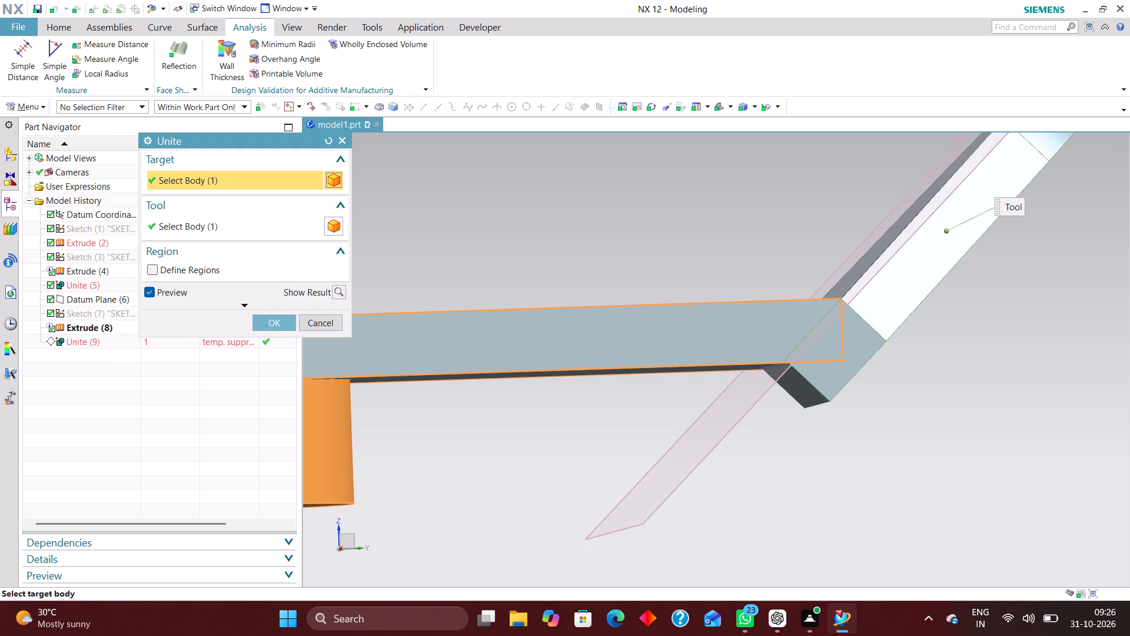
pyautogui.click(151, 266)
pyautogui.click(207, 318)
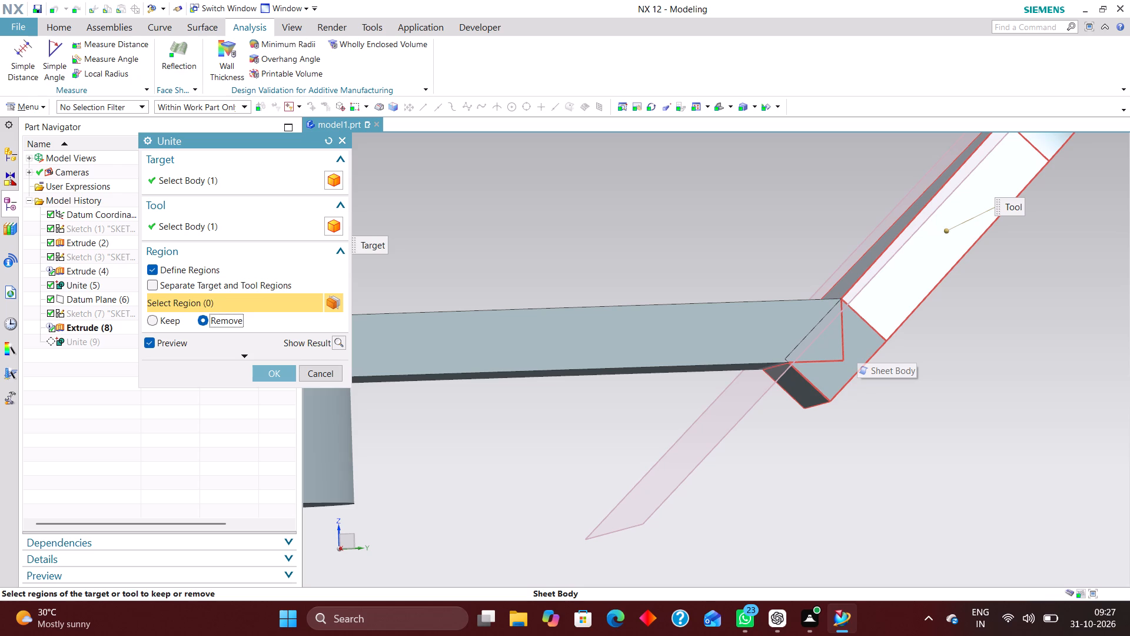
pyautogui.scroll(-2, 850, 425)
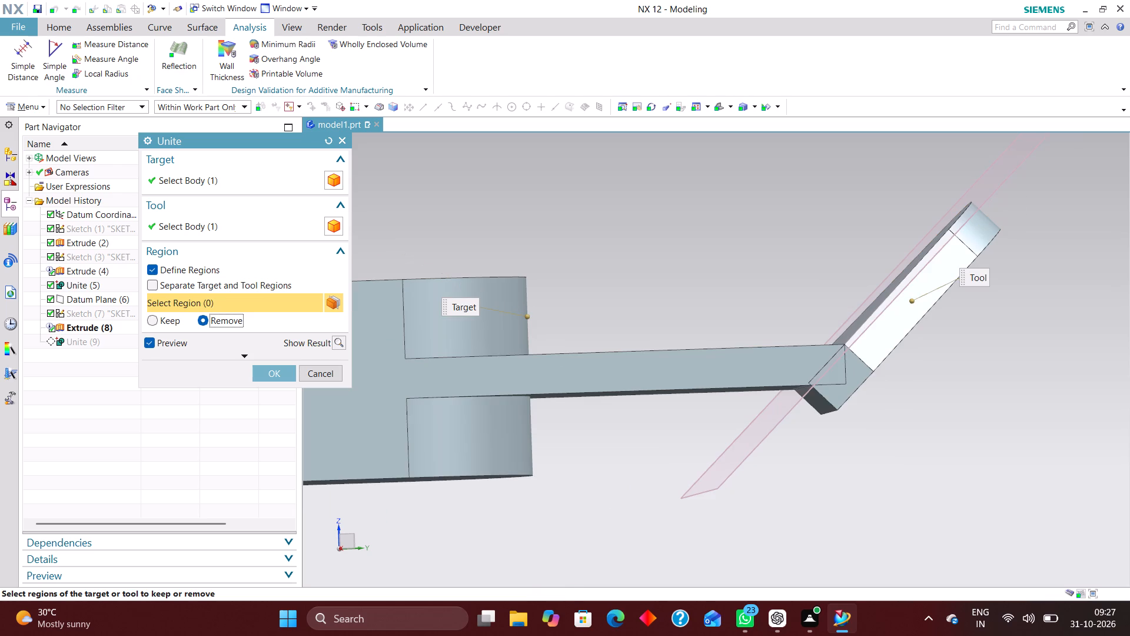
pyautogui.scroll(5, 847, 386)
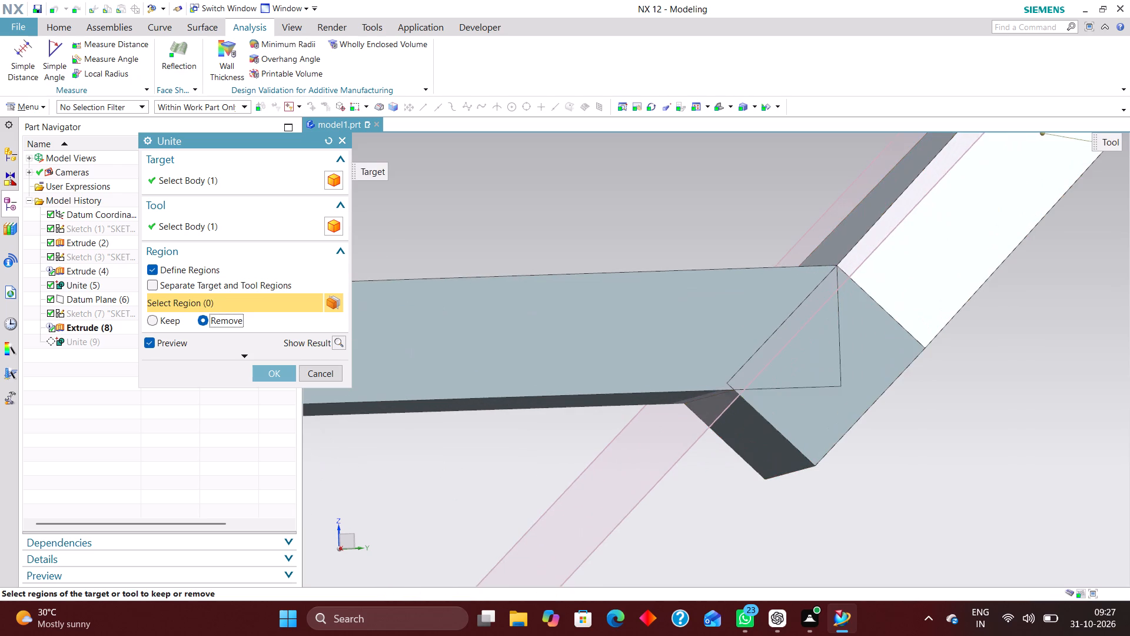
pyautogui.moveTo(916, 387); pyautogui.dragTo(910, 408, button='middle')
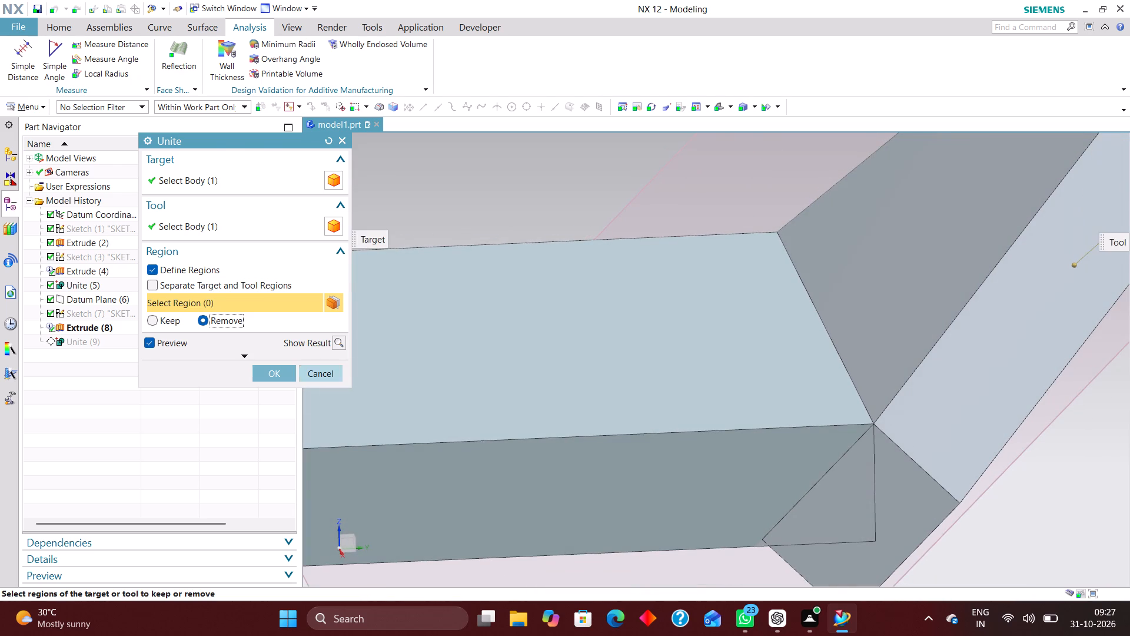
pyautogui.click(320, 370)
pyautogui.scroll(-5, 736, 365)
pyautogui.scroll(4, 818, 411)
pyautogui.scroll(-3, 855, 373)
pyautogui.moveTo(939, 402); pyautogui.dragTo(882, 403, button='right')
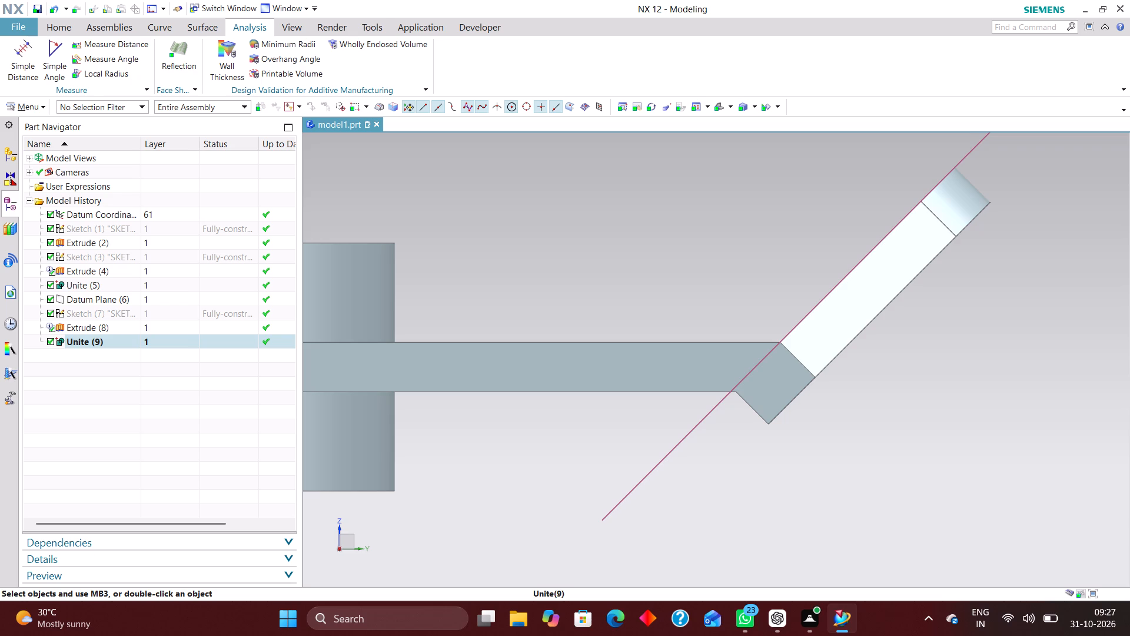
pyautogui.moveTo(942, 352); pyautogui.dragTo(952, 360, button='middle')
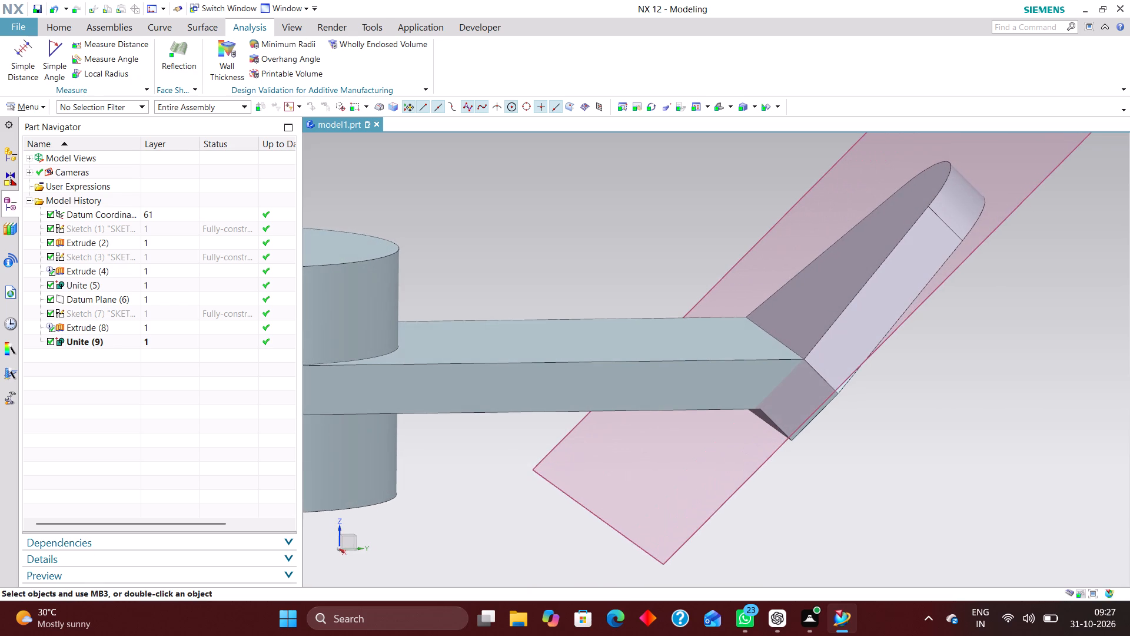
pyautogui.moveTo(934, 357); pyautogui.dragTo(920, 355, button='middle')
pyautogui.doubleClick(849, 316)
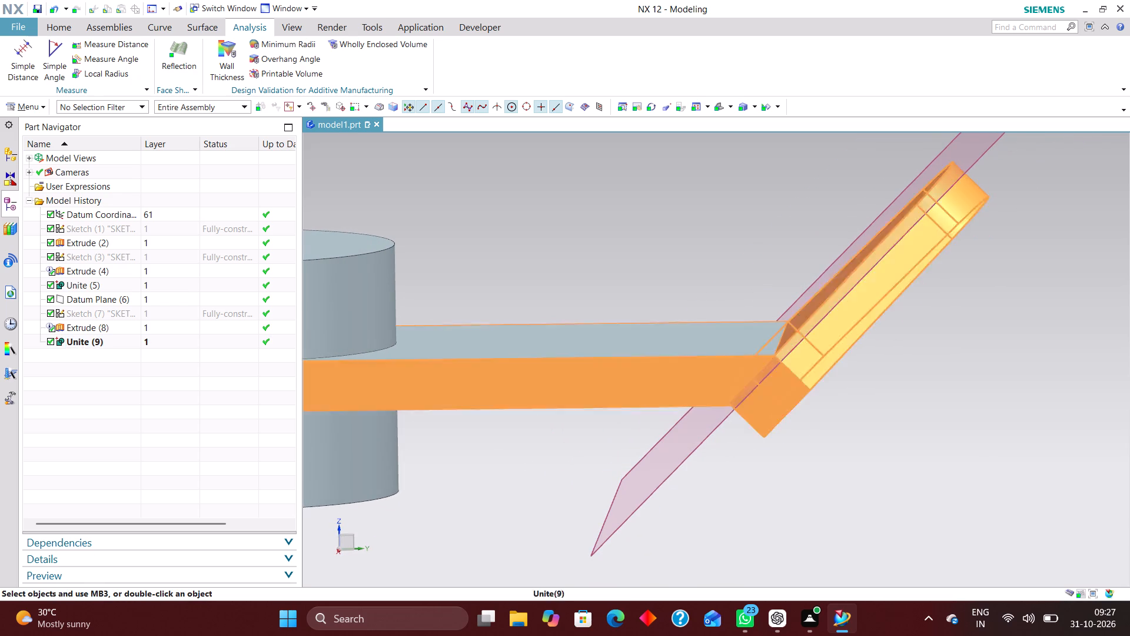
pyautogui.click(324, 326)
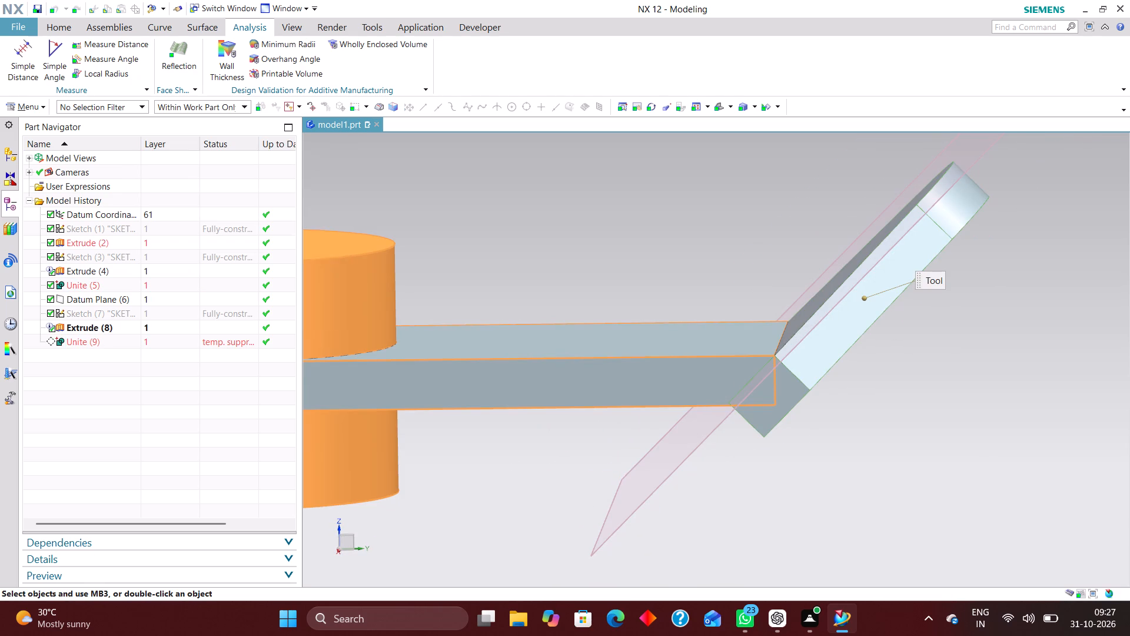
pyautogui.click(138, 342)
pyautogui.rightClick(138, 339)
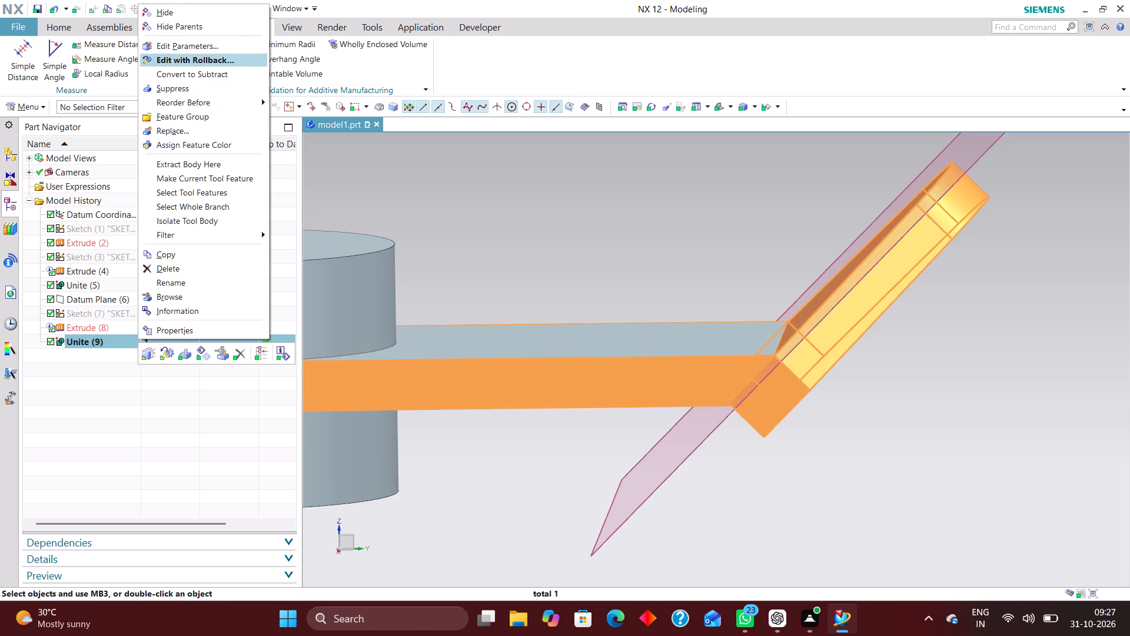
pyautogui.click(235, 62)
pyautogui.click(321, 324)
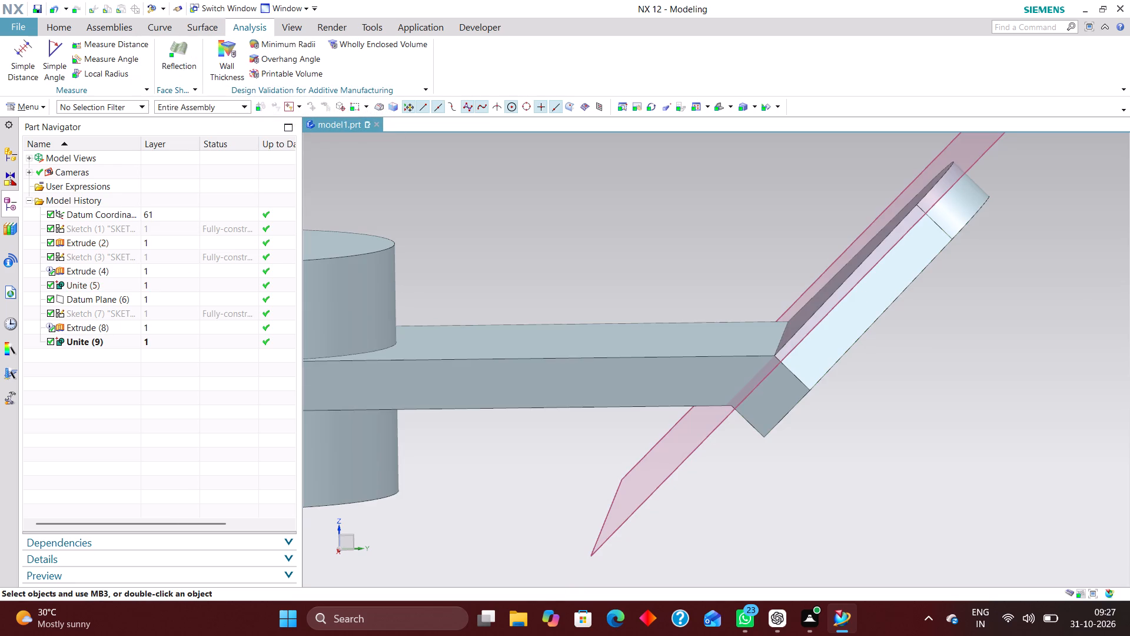
# Edit the angled body's extrusion, trying start distances of 9 mm and 4.5 mm before giving it a symmetric value of 4.5 mm.
pyautogui.click(92, 323)
pyautogui.rightClick(95, 322)
pyautogui.click(197, 61)
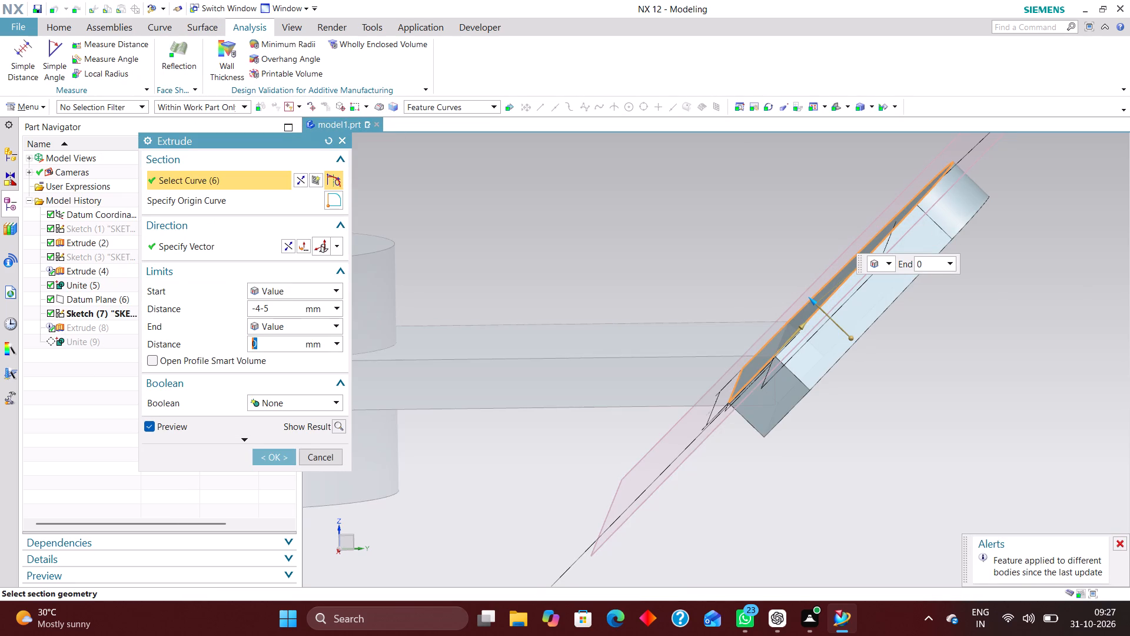
pyautogui.moveTo(275, 307); pyautogui.dragTo(241, 306)
pyautogui.press('BackSpace')
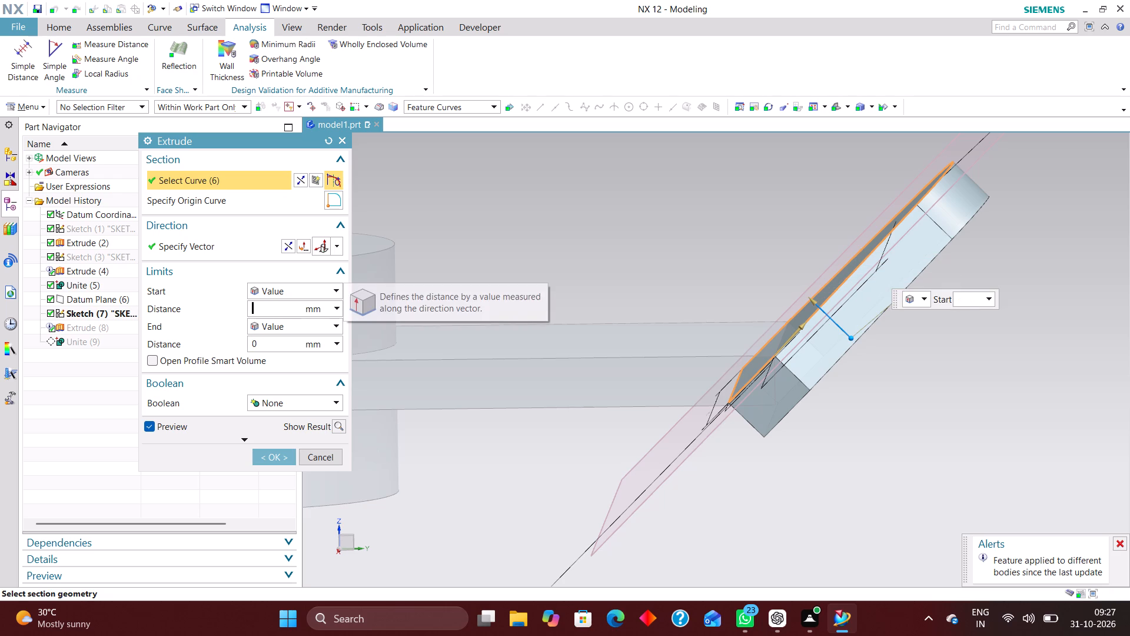
pyautogui.press('9')
pyautogui.press('Return')
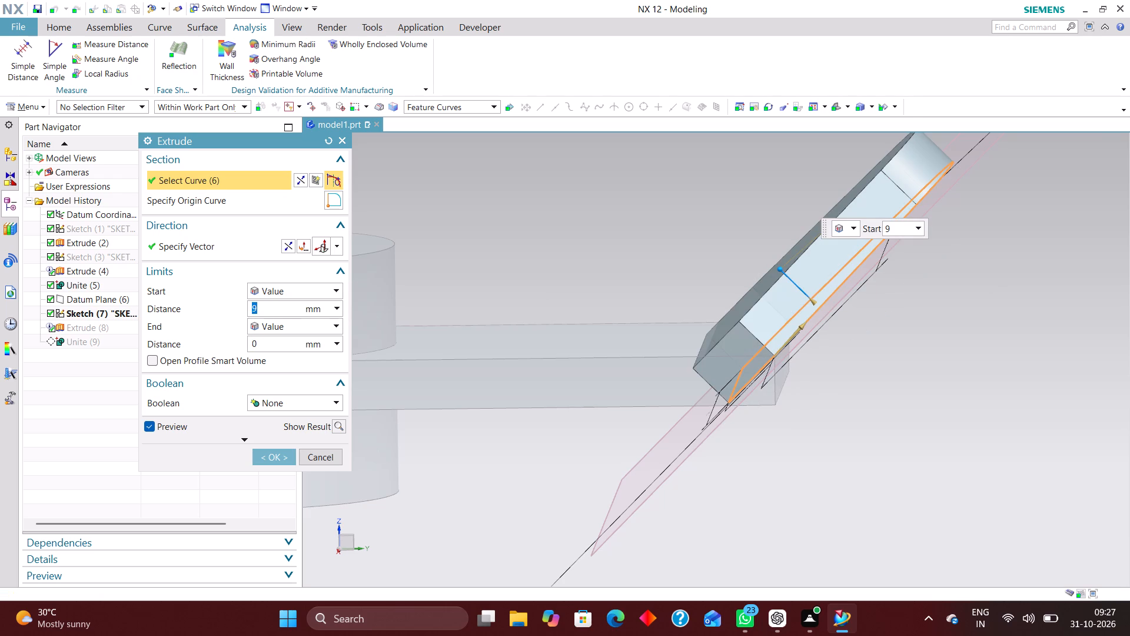
pyautogui.write('4.5')
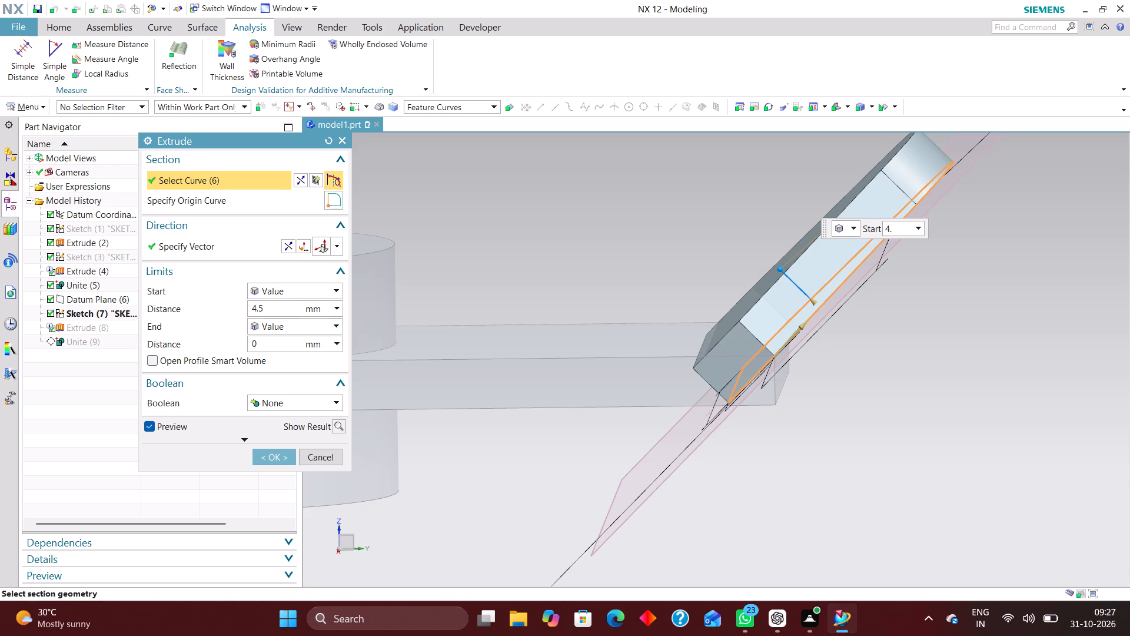
pyautogui.press('Return')
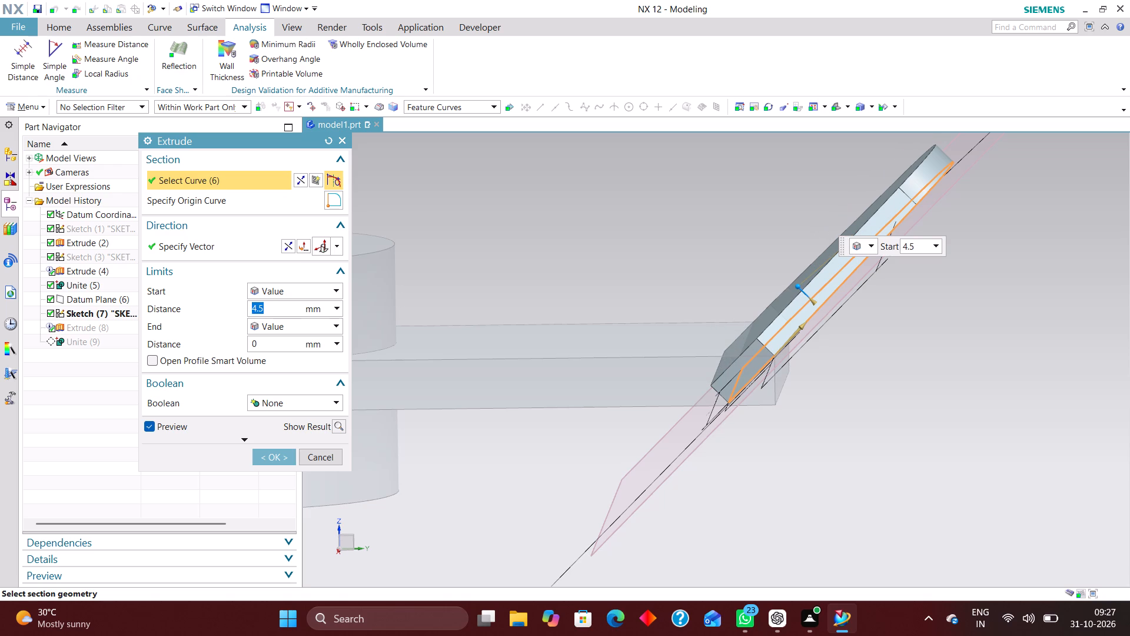
pyautogui.click(323, 293)
pyautogui.click(301, 319)
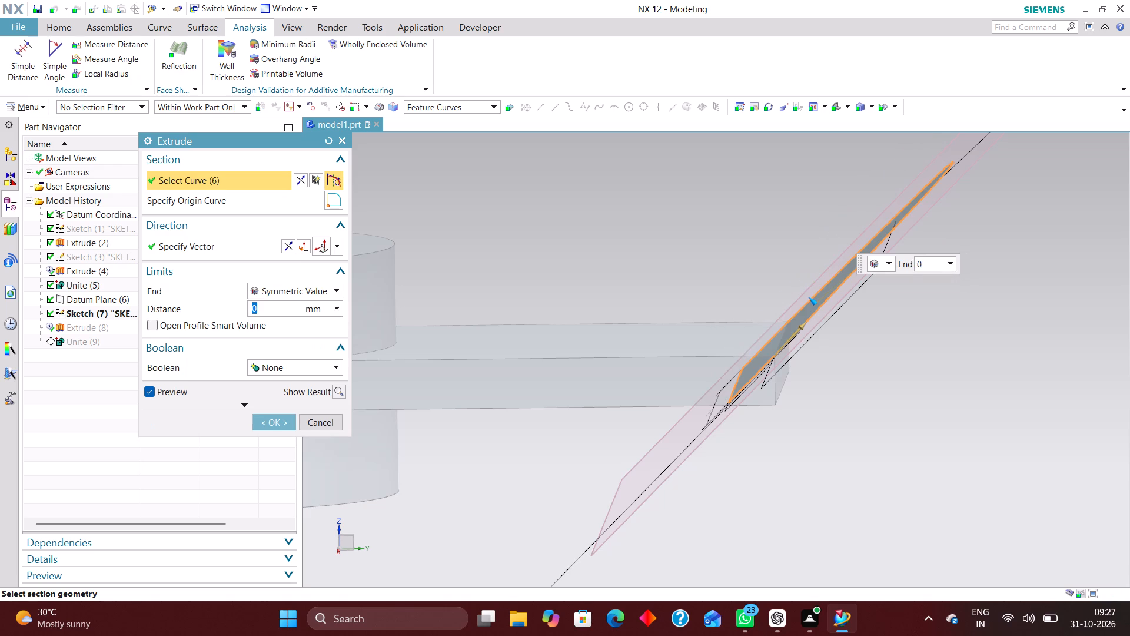
pyautogui.write('4.5')
pyautogui.press('Return')
pyautogui.click(262, 422)
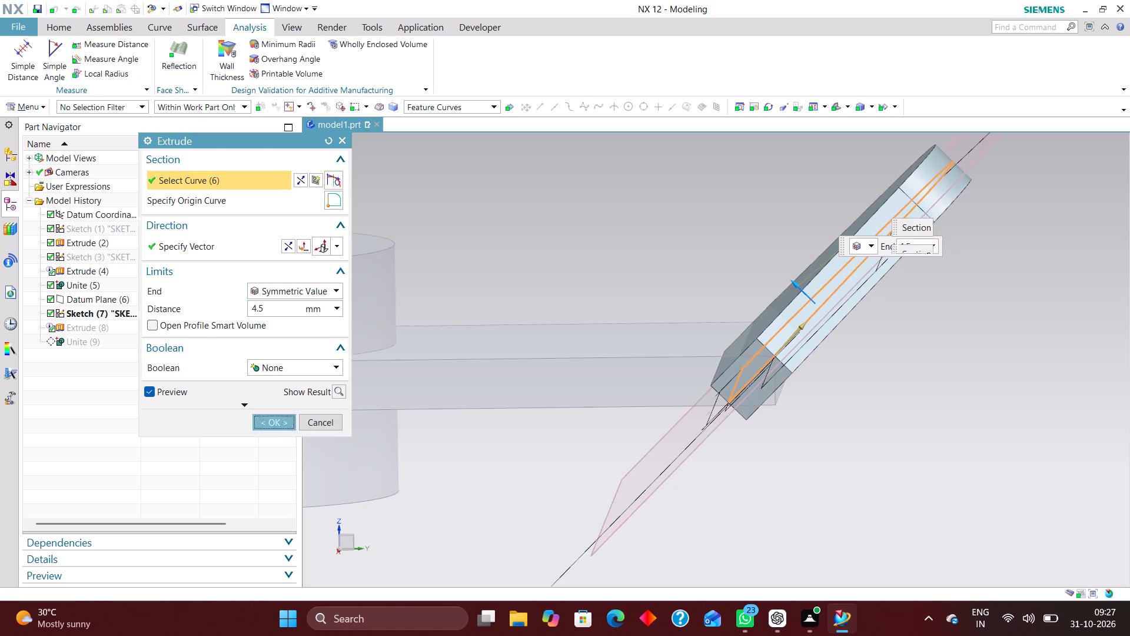
# Hide the angled datum plane passing through the joint, keeping the model shaded with edges.
pyautogui.scroll(1, 815, 398)
pyautogui.moveTo(825, 404); pyautogui.dragTo(851, 397, button='middle')
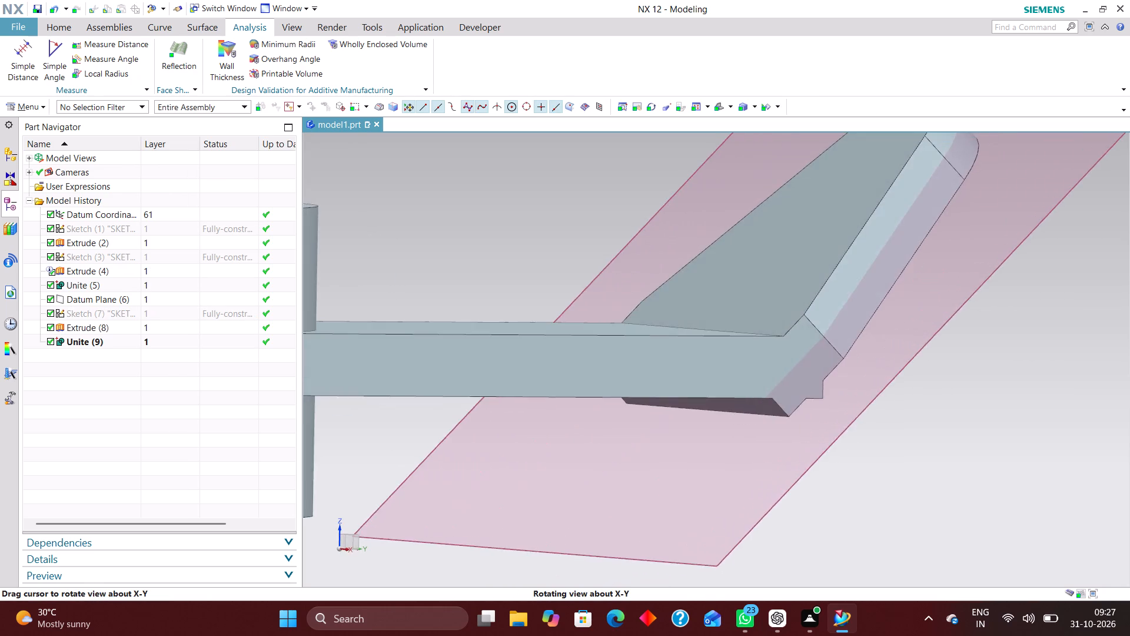
pyautogui.moveTo(851, 397); pyautogui.dragTo(833, 403, button='middle')
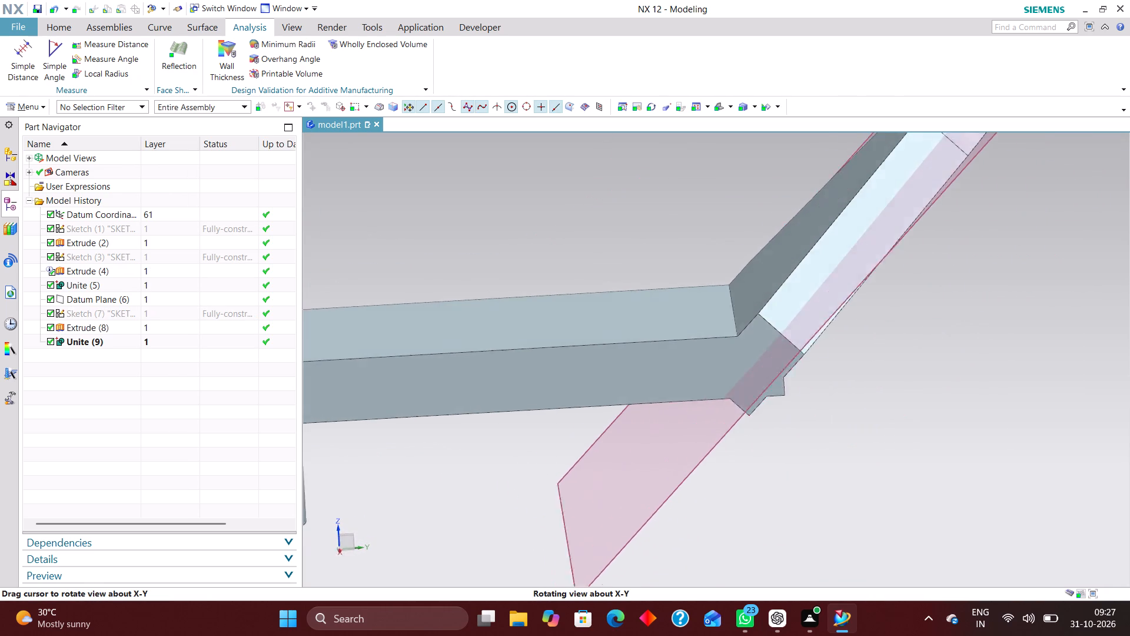
pyautogui.moveTo(833, 403); pyautogui.dragTo(840, 396, button='middle')
pyautogui.moveTo(743, 418); pyautogui.dragTo(735, 485, button='right')
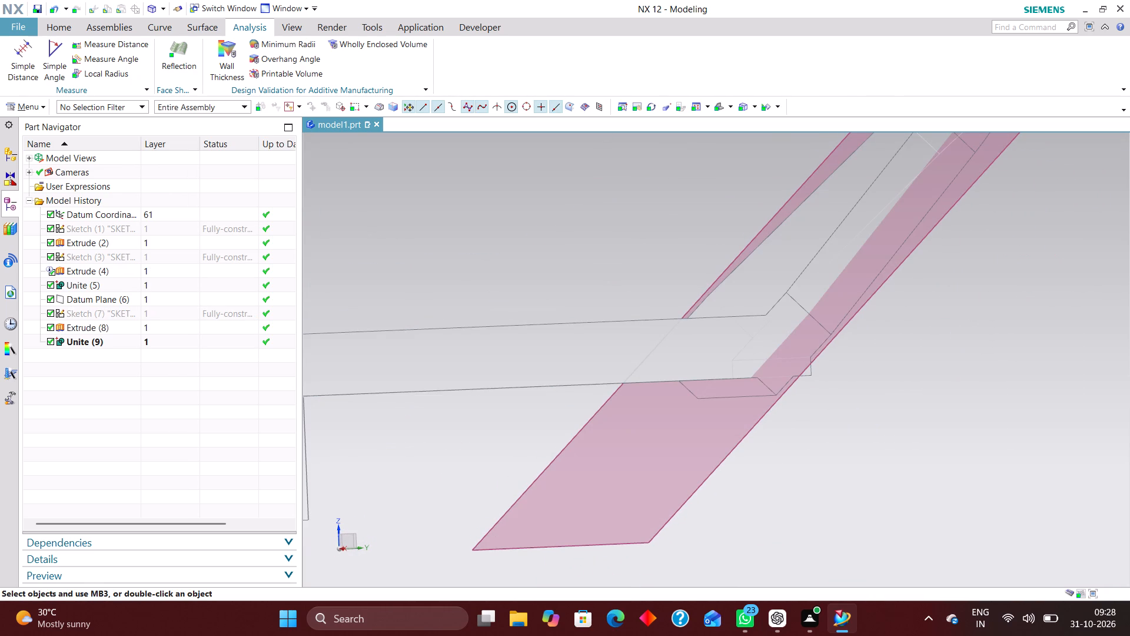
pyautogui.click(756, 104)
pyautogui.click(757, 119)
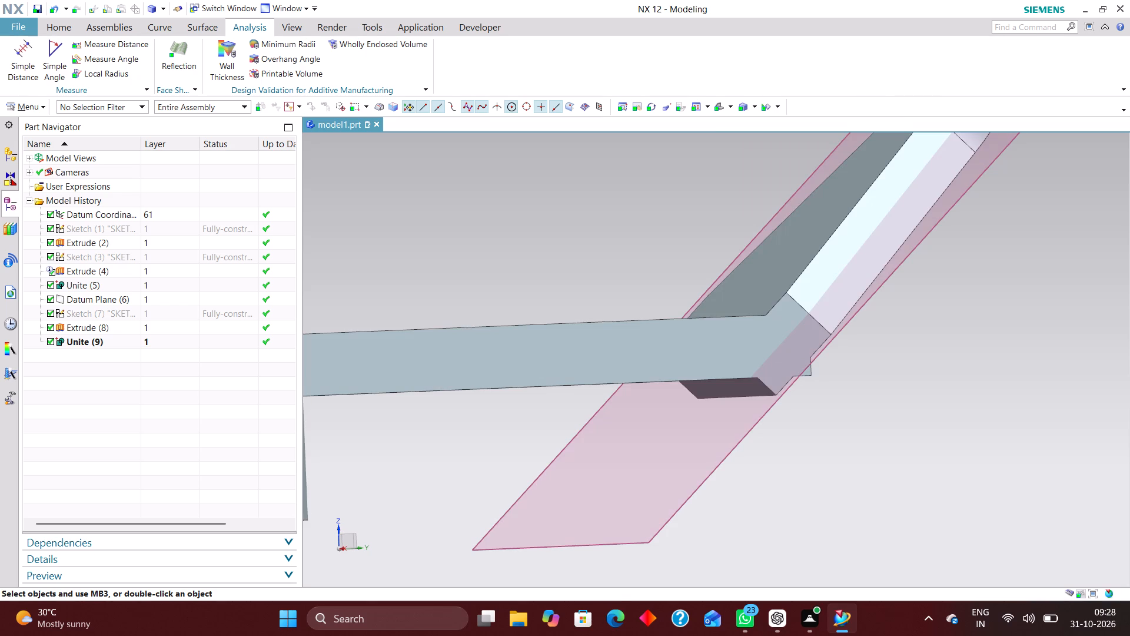
pyautogui.moveTo(740, 441); pyautogui.dragTo(749, 501, button='right')
# Edit the Unite of the plate and angled body with rollback, defining the two protruding lower corner regions at the joint as removed.
pyautogui.moveTo(865, 365); pyautogui.dragTo(849, 386, button='middle')
pyautogui.scroll(-2, 905, 353)
pyautogui.moveTo(889, 370); pyautogui.dragTo(910, 370, button='middle')
pyautogui.scroll(4, 863, 391)
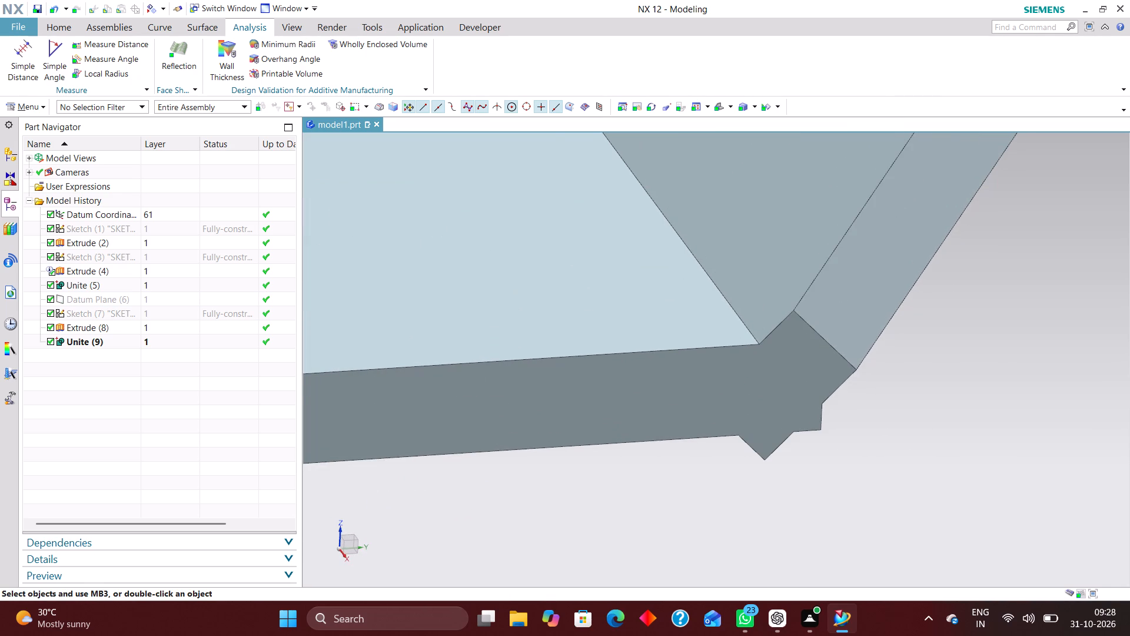
pyautogui.click(114, 342)
pyautogui.rightClick(115, 342)
pyautogui.click(156, 62)
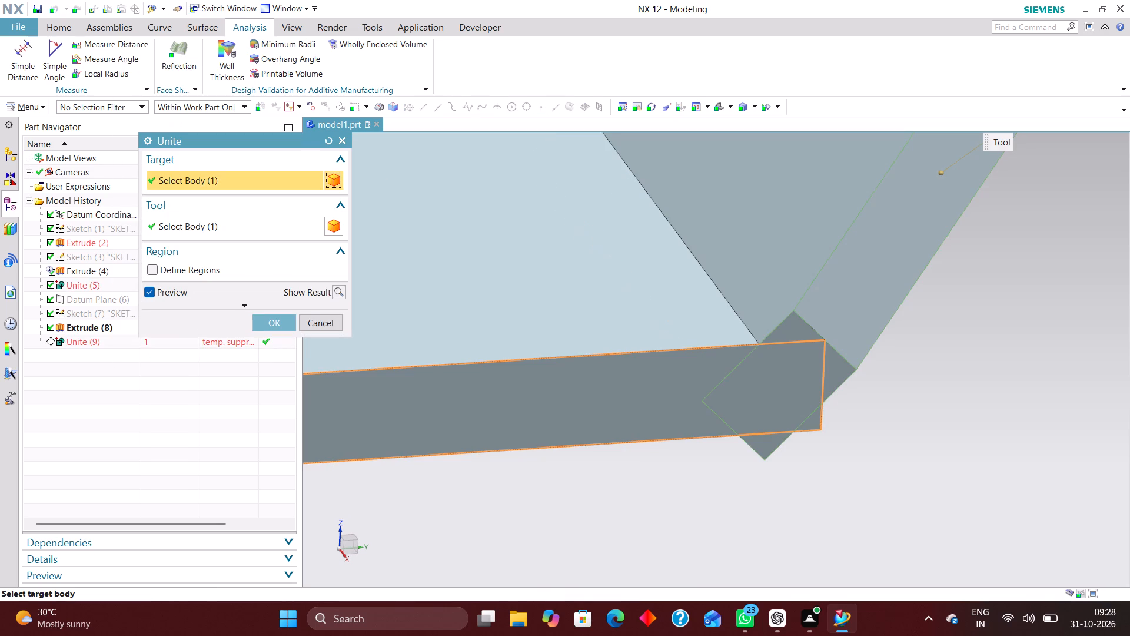
pyautogui.click(152, 269)
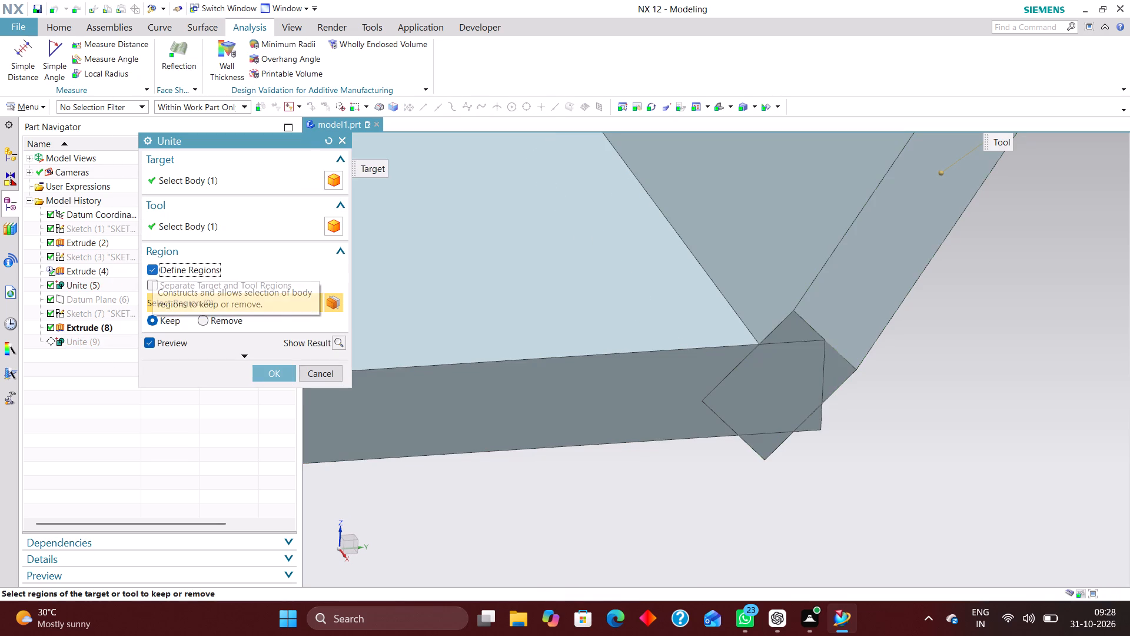
pyautogui.click(201, 316)
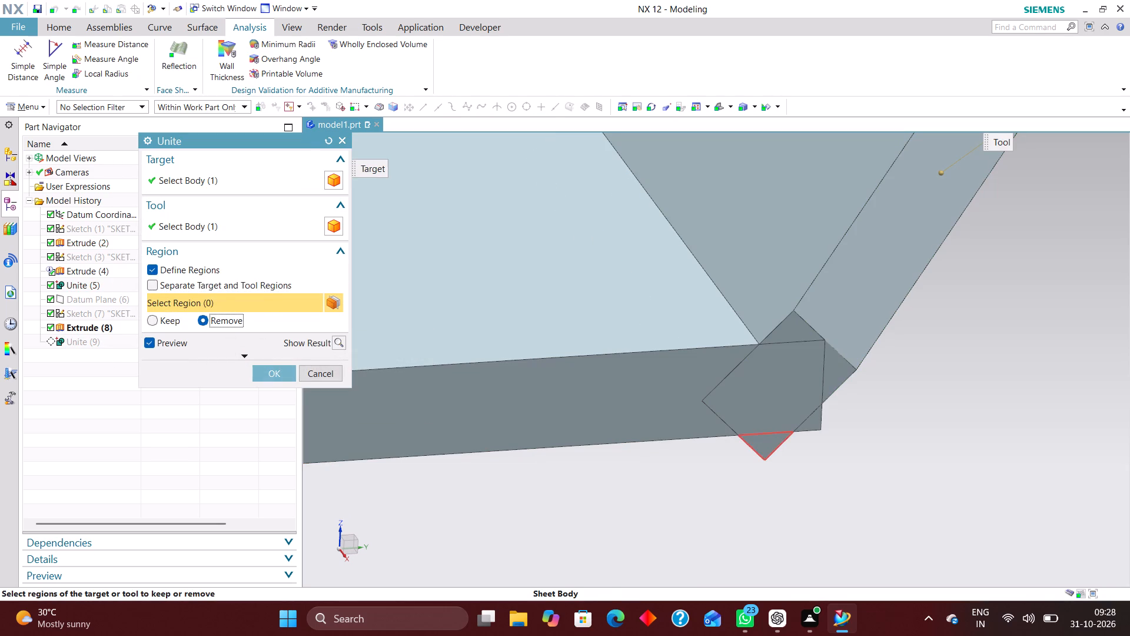
pyautogui.click(769, 456)
pyautogui.click(816, 430)
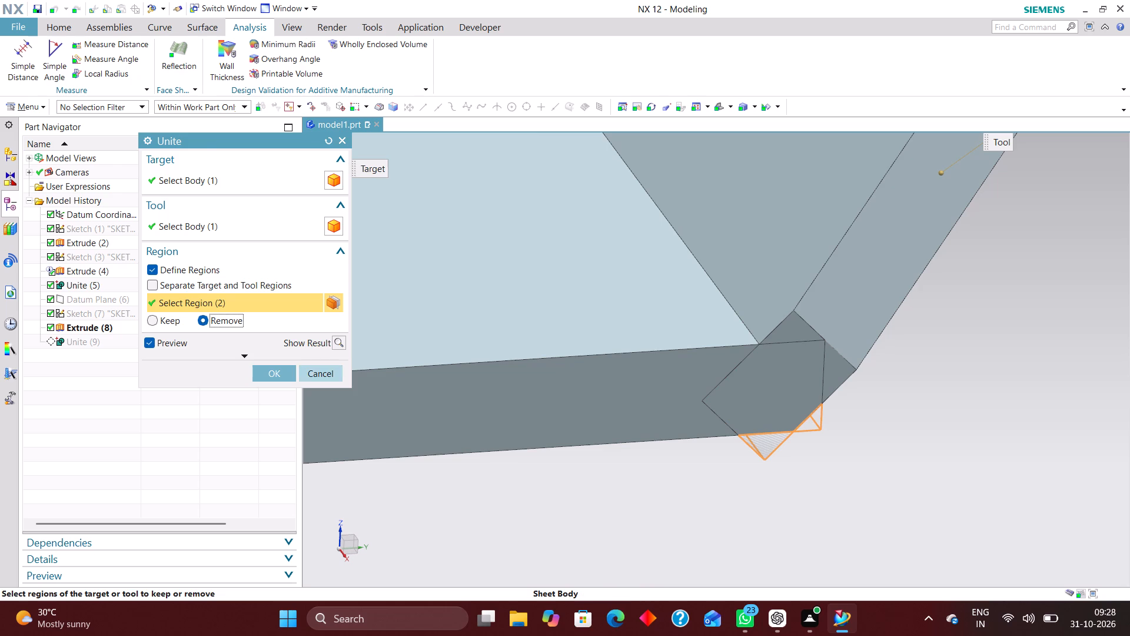
pyautogui.click(267, 367)
# Examine the trimmed joint between the plate and the angled body from several angles.
pyautogui.scroll(-4, 899, 438)
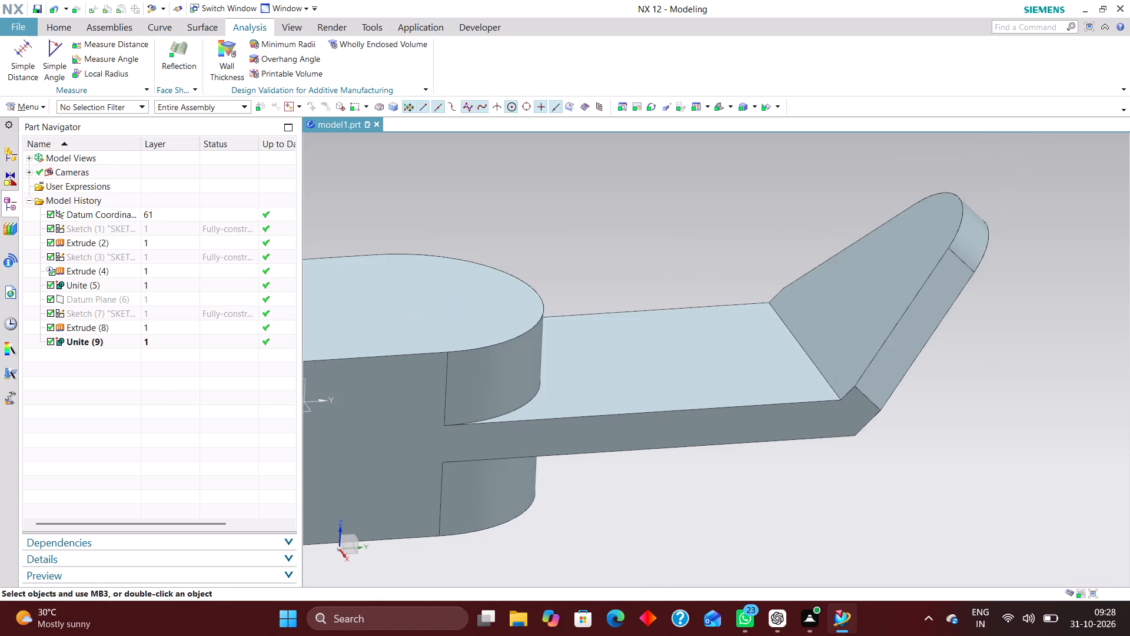
pyautogui.moveTo(906, 453); pyautogui.dragTo(900, 463, button='middle')
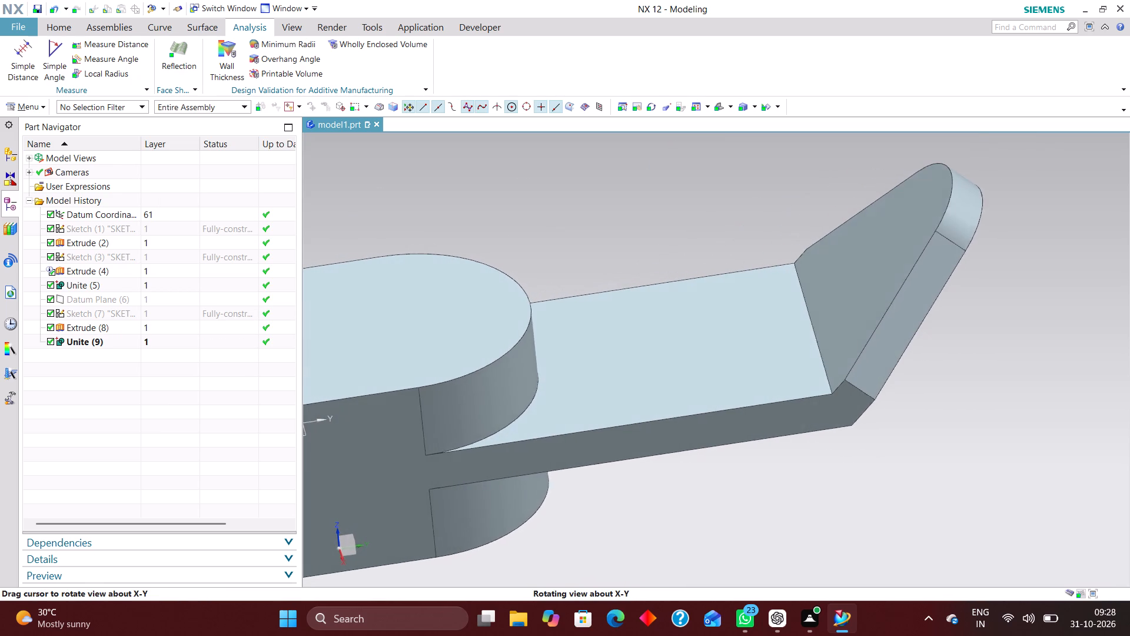
pyautogui.moveTo(900, 463); pyautogui.dragTo(905, 463, button='middle')
pyautogui.scroll(4, 867, 415)
pyautogui.scroll(-3, 880, 413)
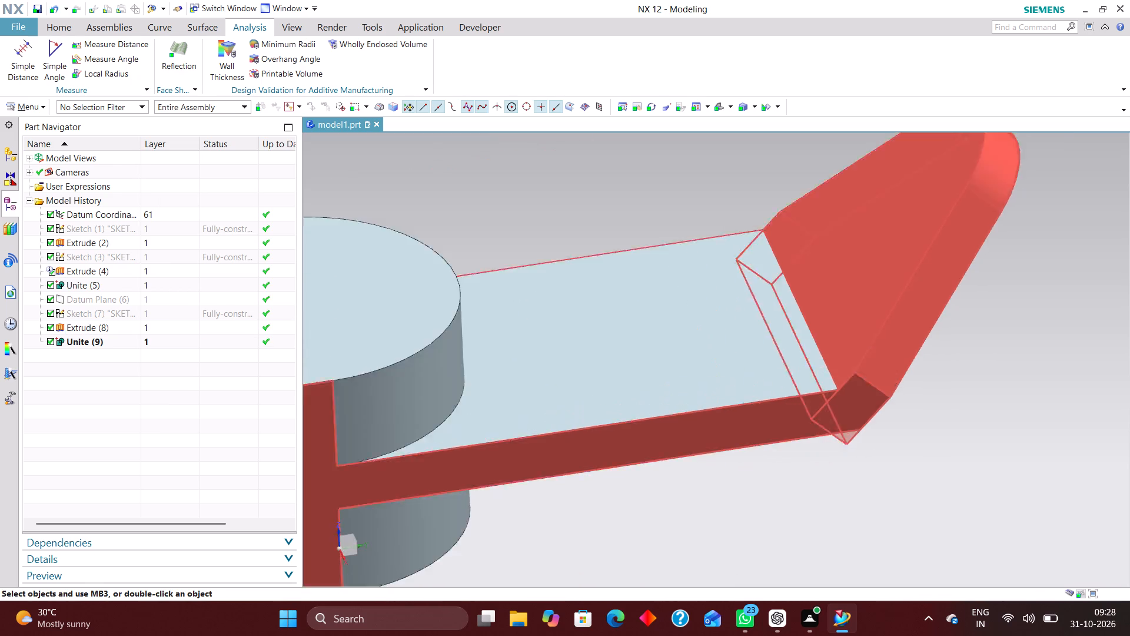
pyautogui.scroll(-1, 880, 415)
pyautogui.scroll(1, 884, 411)
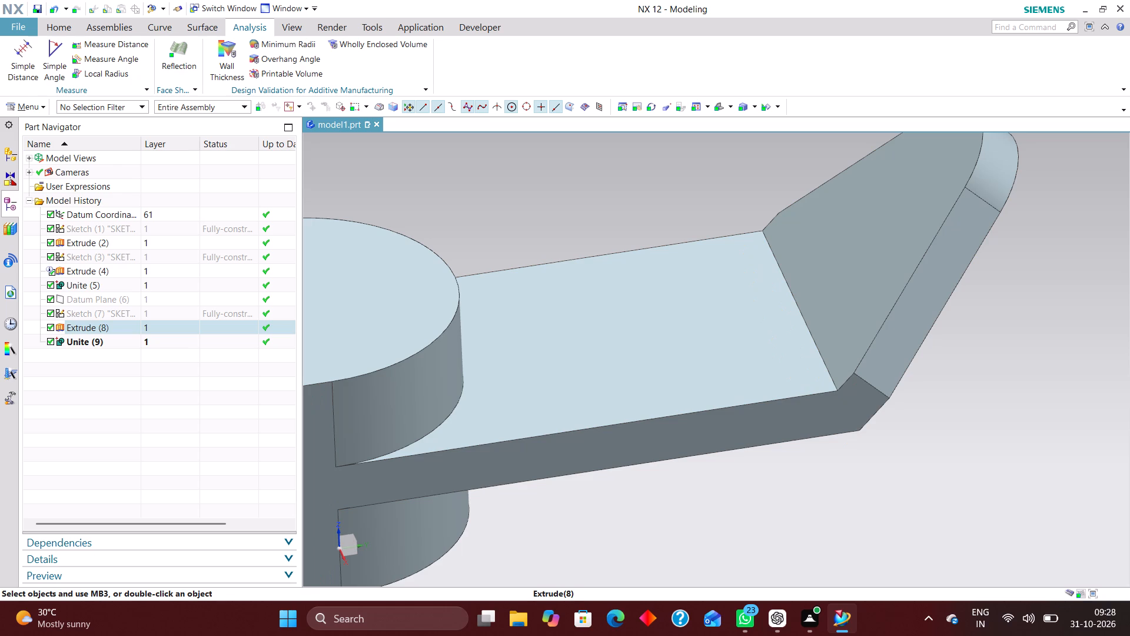
# Edit the angled body's sketch with rollback, set the rectangular lower extension's depth to 10 mm, and finish the sketch.
pyautogui.click(172, 312)
pyautogui.rightClick(172, 312)
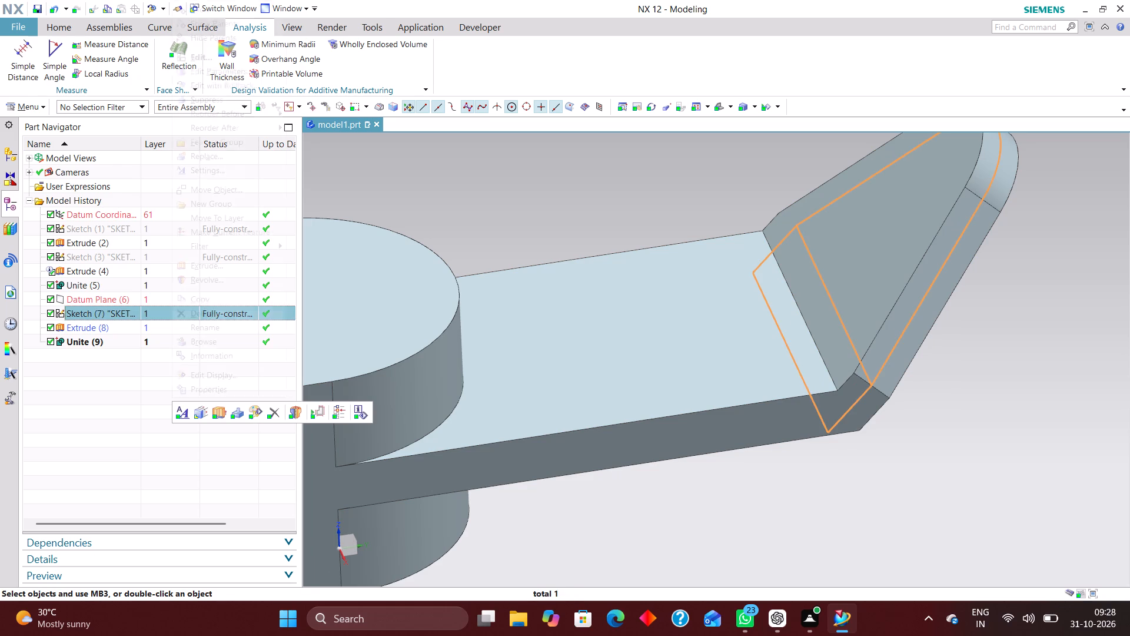
pyautogui.click(220, 90)
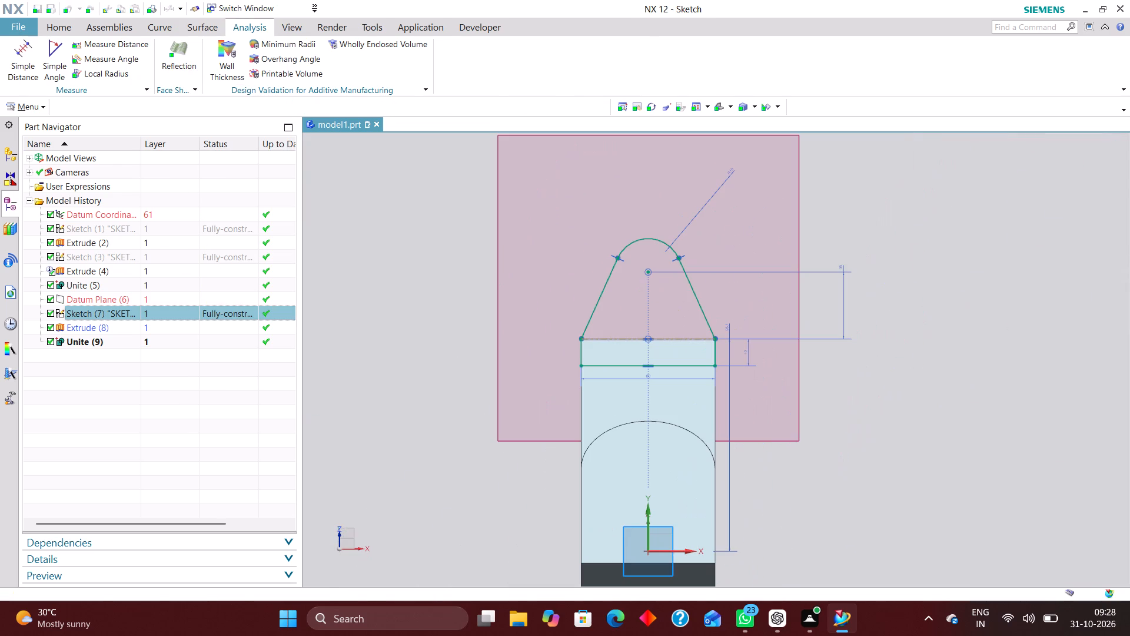
pyautogui.scroll(4, 699, 344)
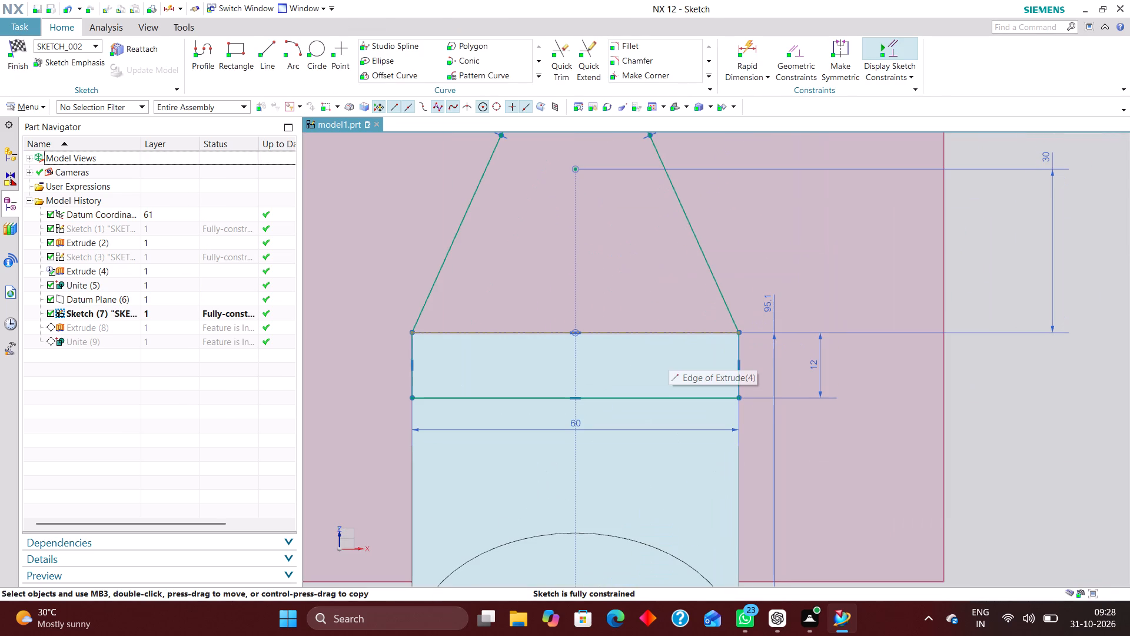
pyautogui.moveTo(574, 397); pyautogui.dragTo(576, 369)
pyautogui.doubleClick(819, 359)
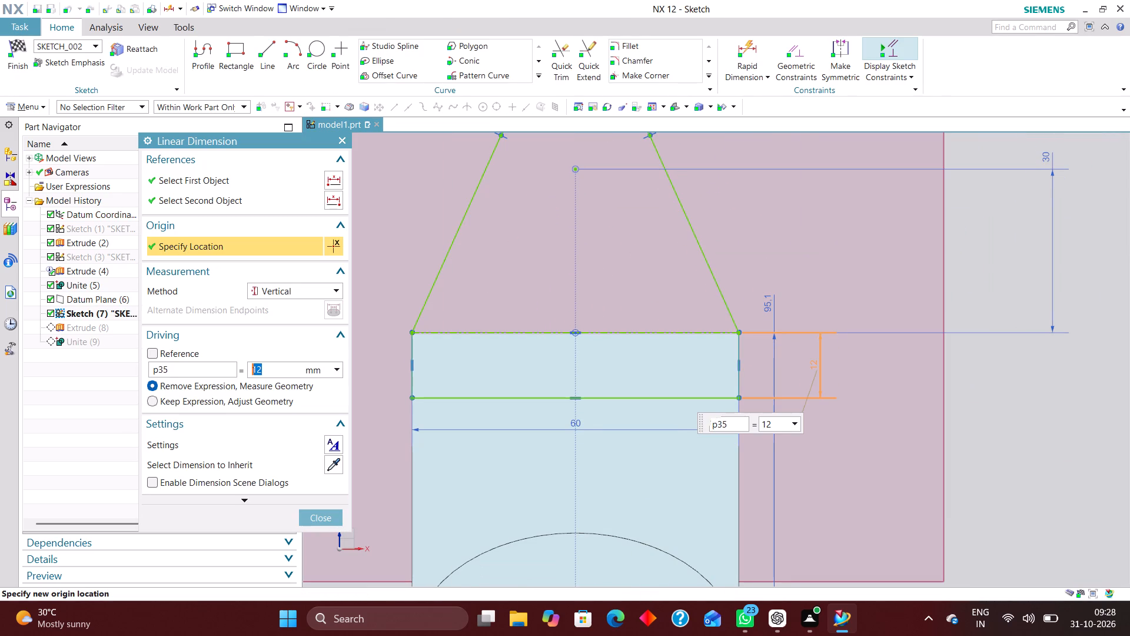
pyautogui.write('10')
pyautogui.press('Return')
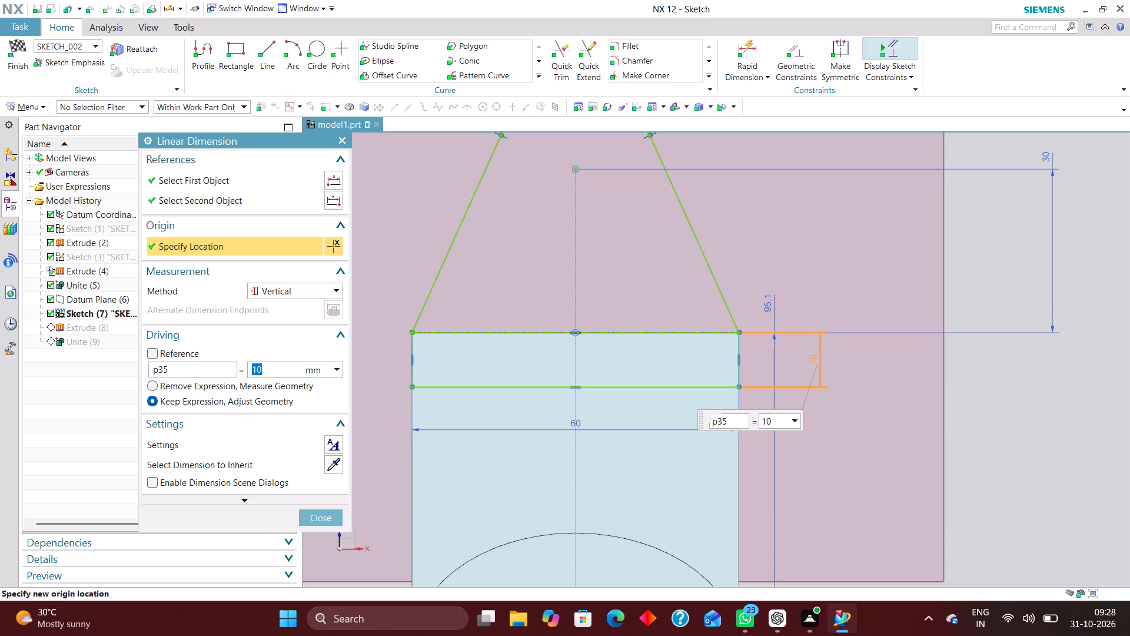
pyautogui.click(328, 519)
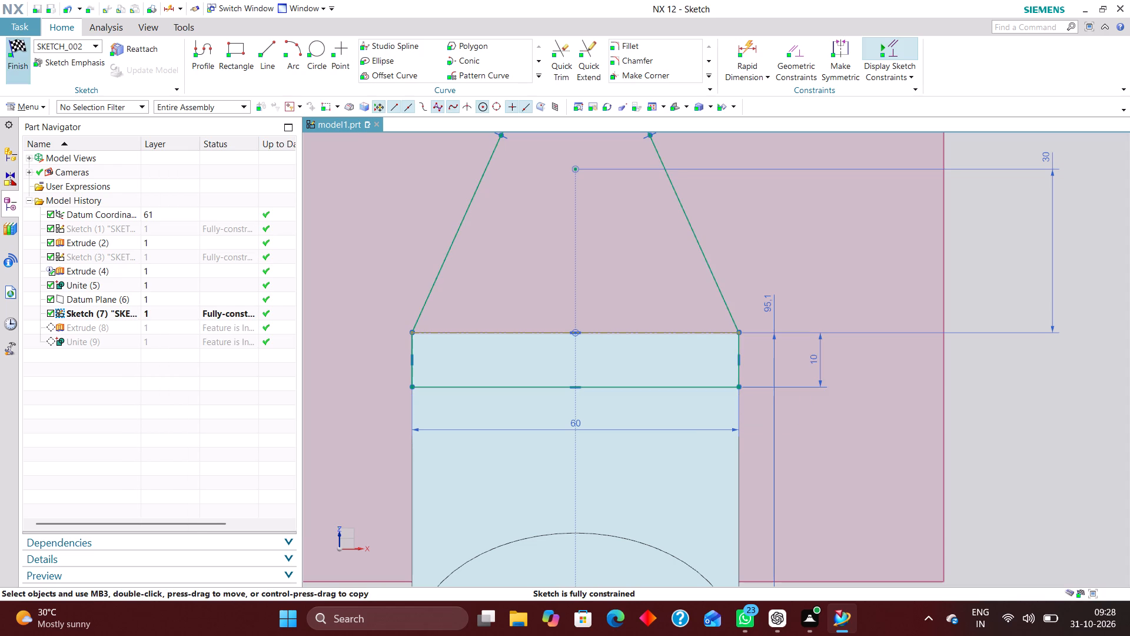
pyautogui.click(15, 45)
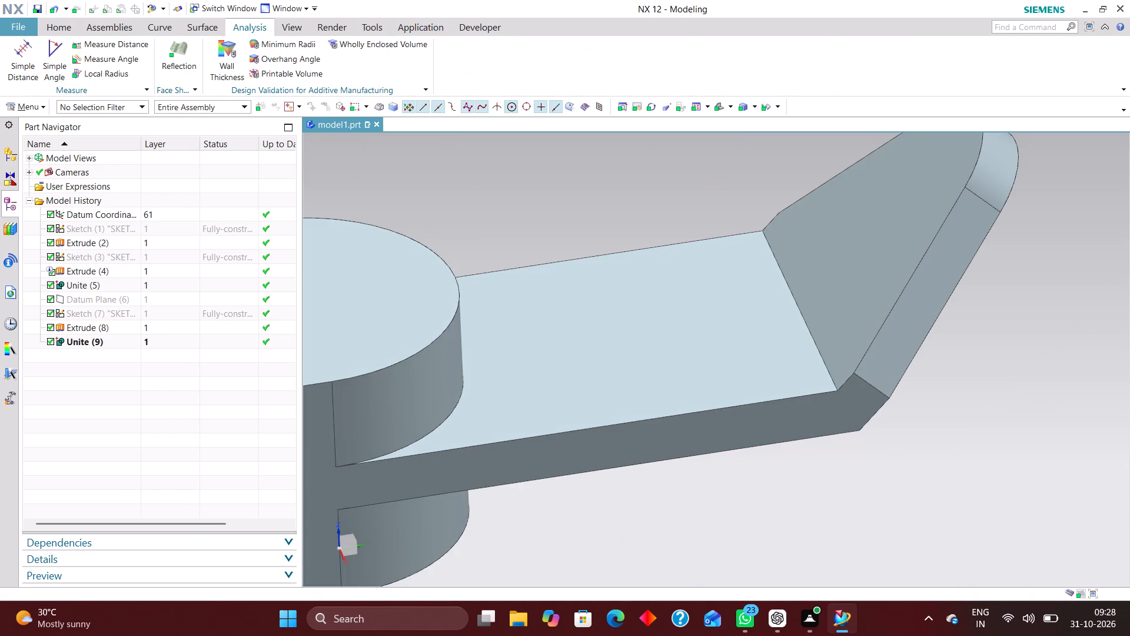
# Measure the distance from the plate's top face to the short edge where the angled body's taper begins.
pyautogui.scroll(5, 872, 408)
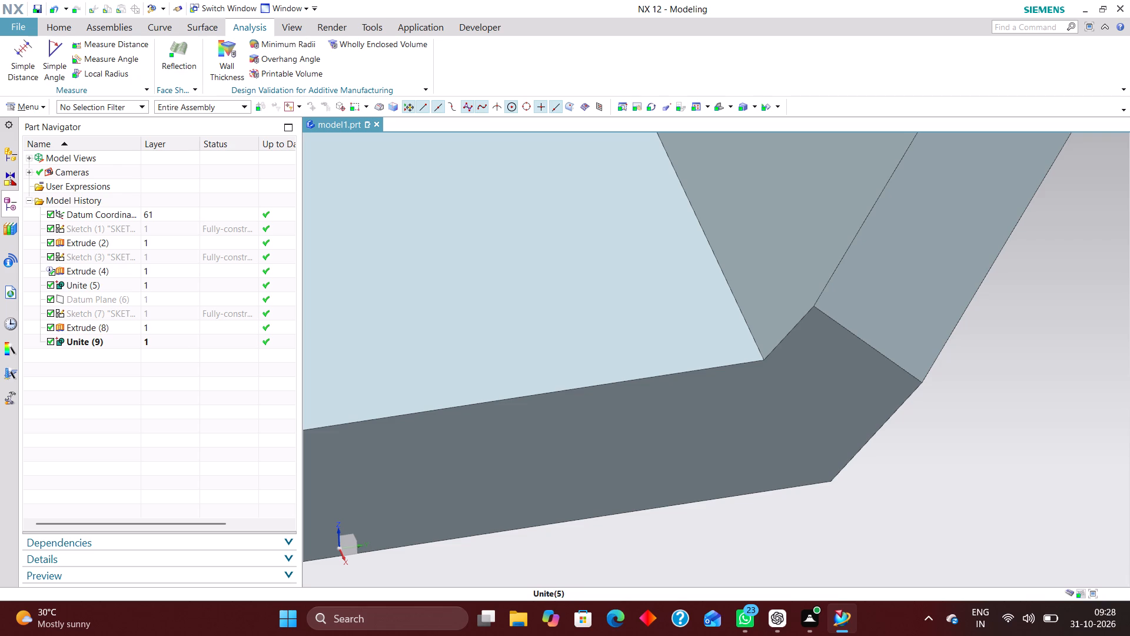
pyautogui.click(63, 26)
pyautogui.click(264, 27)
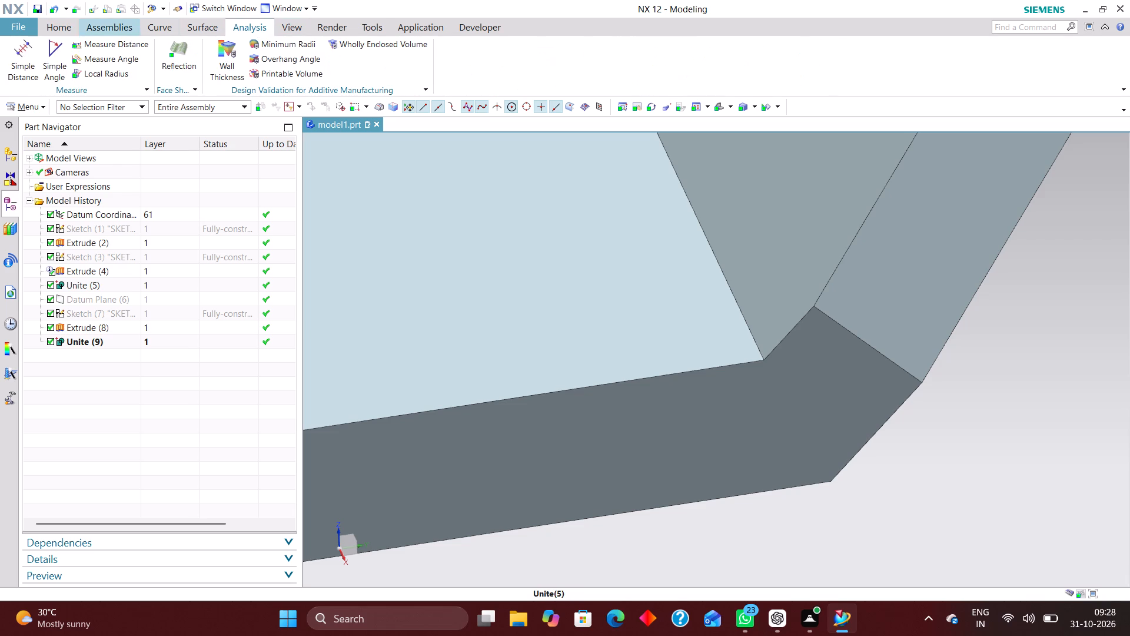
pyautogui.click(20, 57)
pyautogui.click(599, 334)
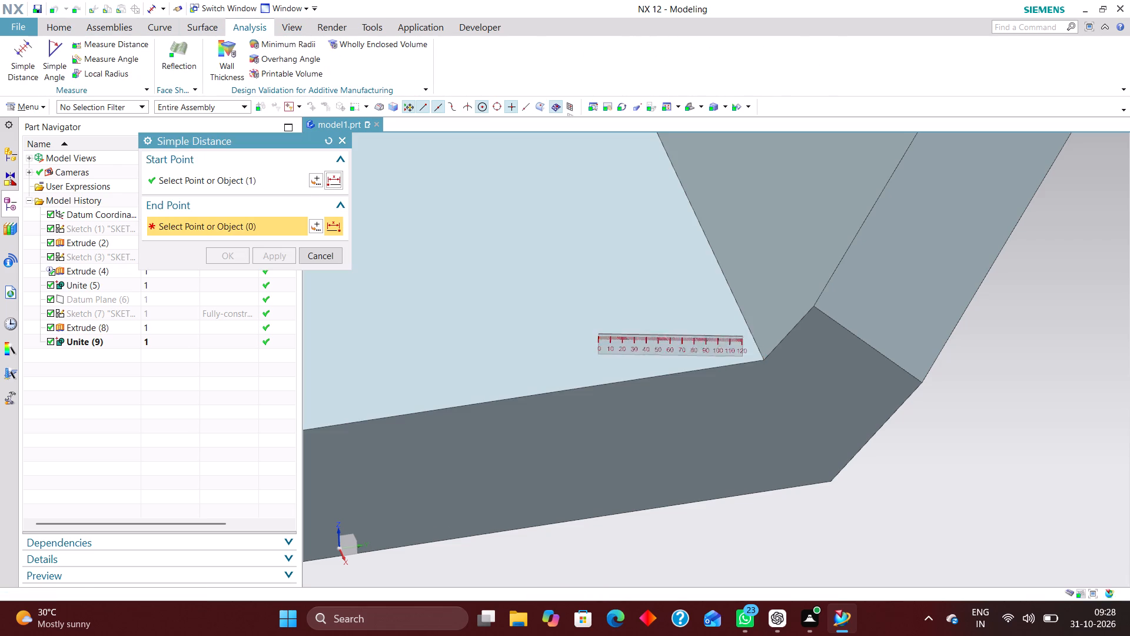
pyautogui.click(826, 314)
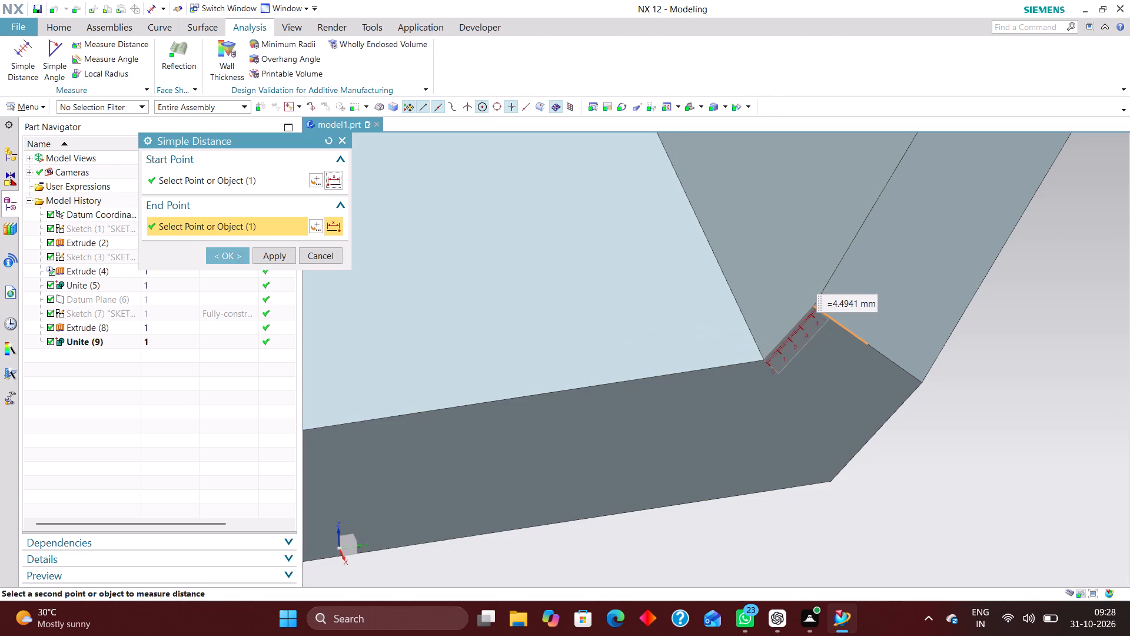
pyautogui.click(331, 254)
# Reopen the angled body's tapered profile sketch for editing with rollback.
pyautogui.scroll(-2, 910, 404)
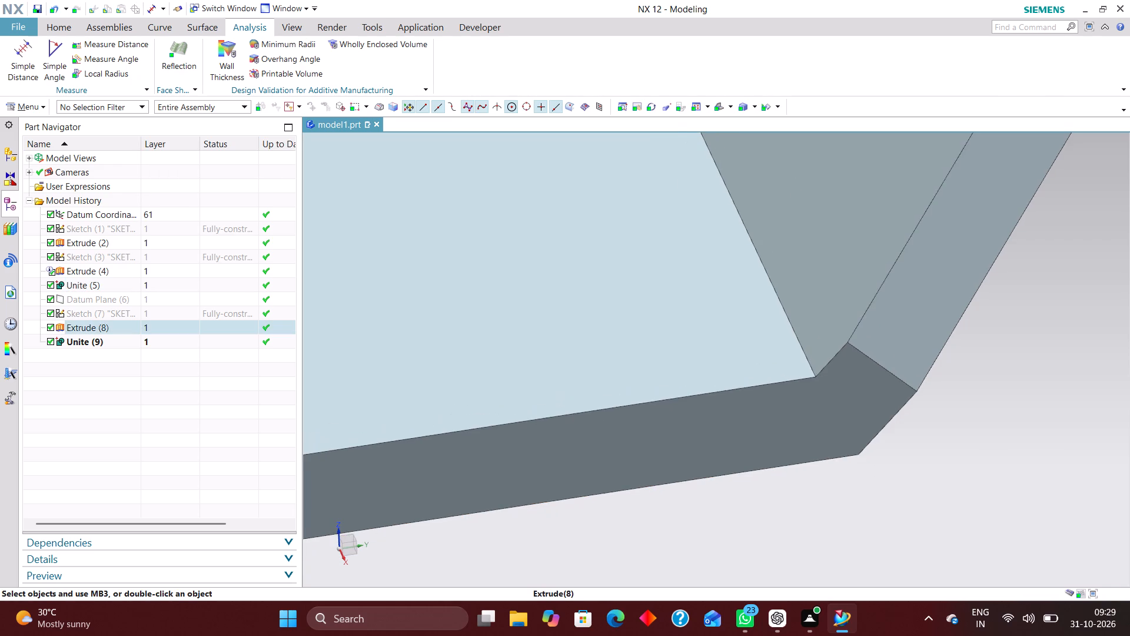
pyautogui.scroll(2, 896, 349)
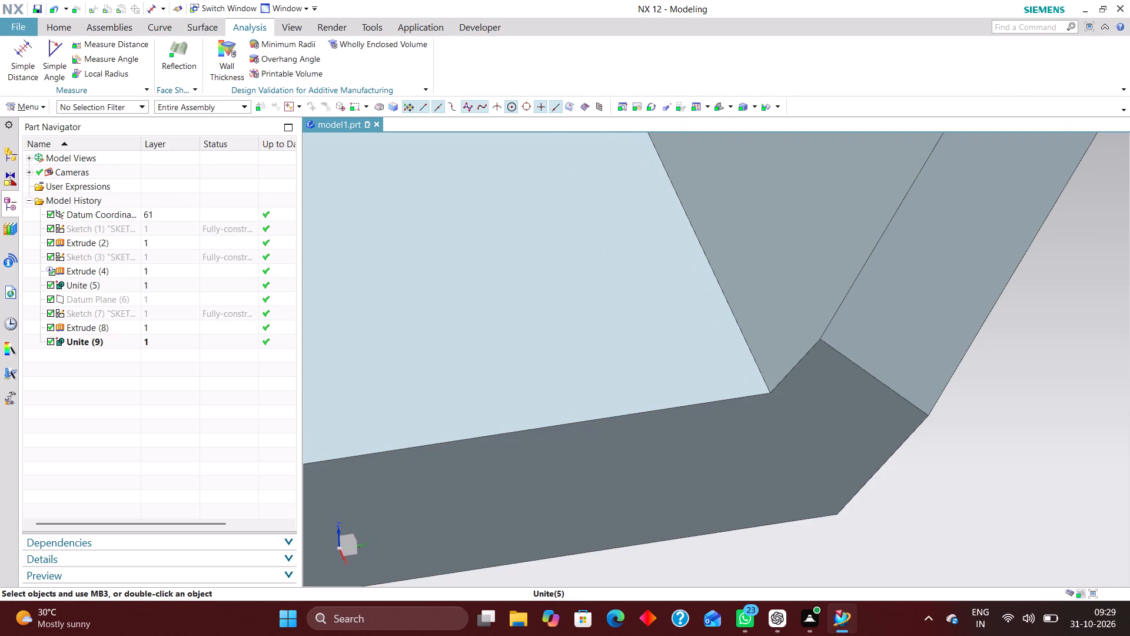
pyautogui.click(51, 26)
pyautogui.click(168, 316)
pyautogui.rightClick(171, 316)
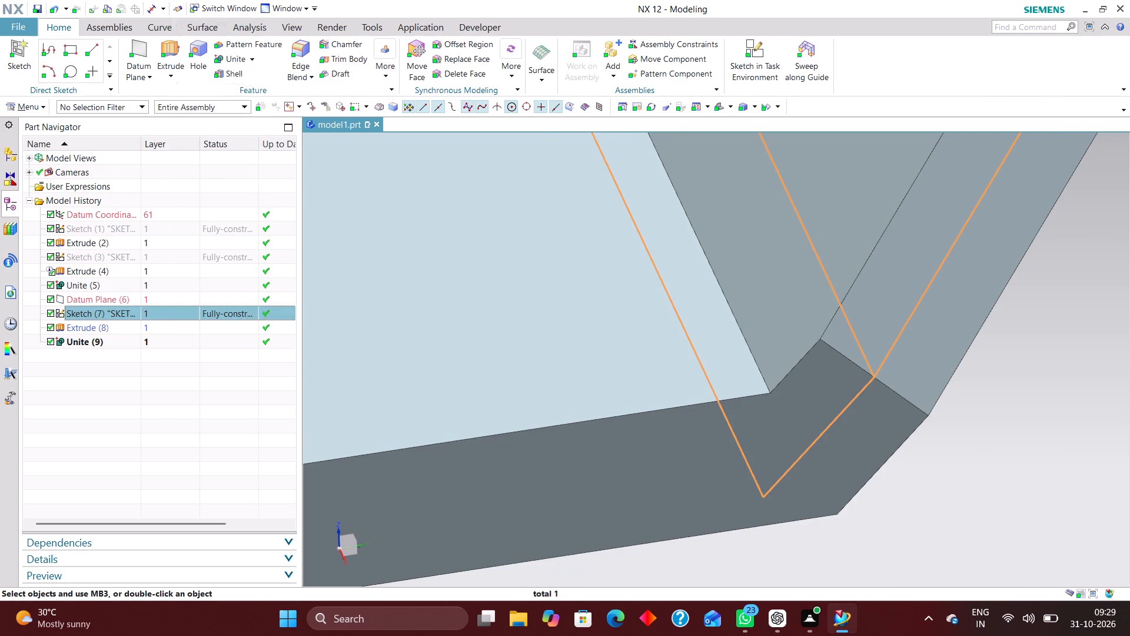
pyautogui.click(226, 85)
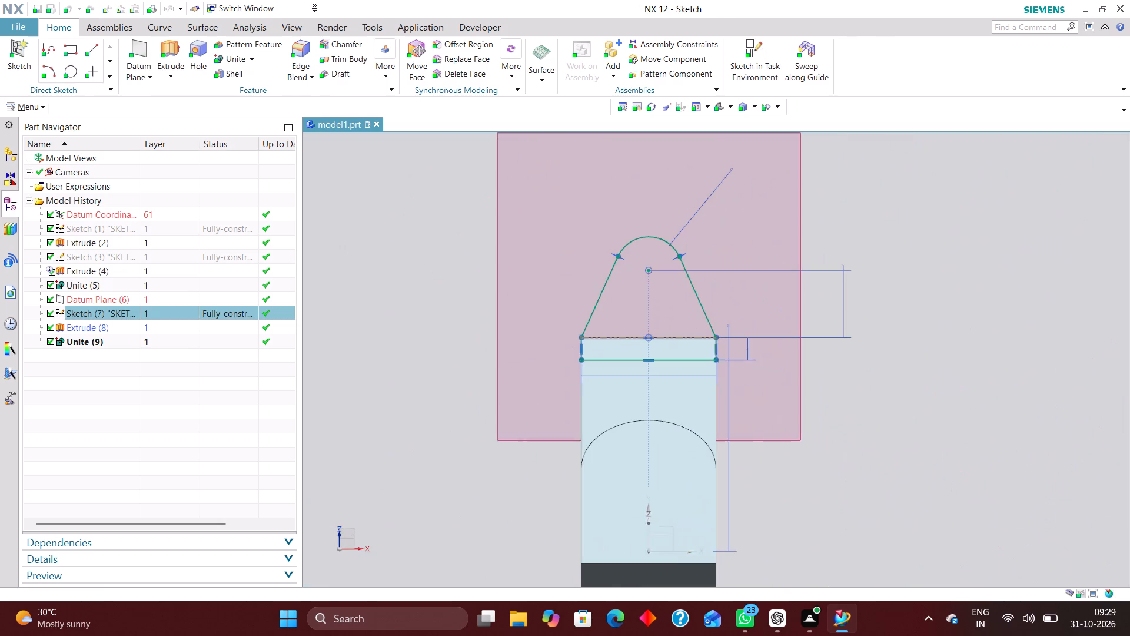
pyautogui.scroll(5, 729, 356)
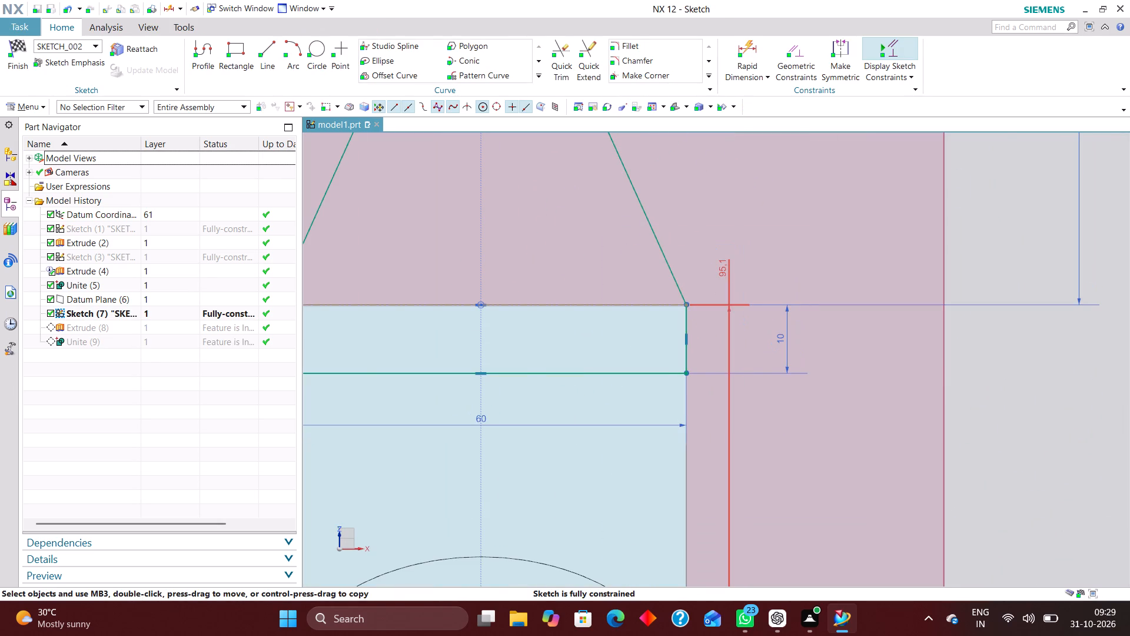
pyautogui.scroll(-3, 738, 357)
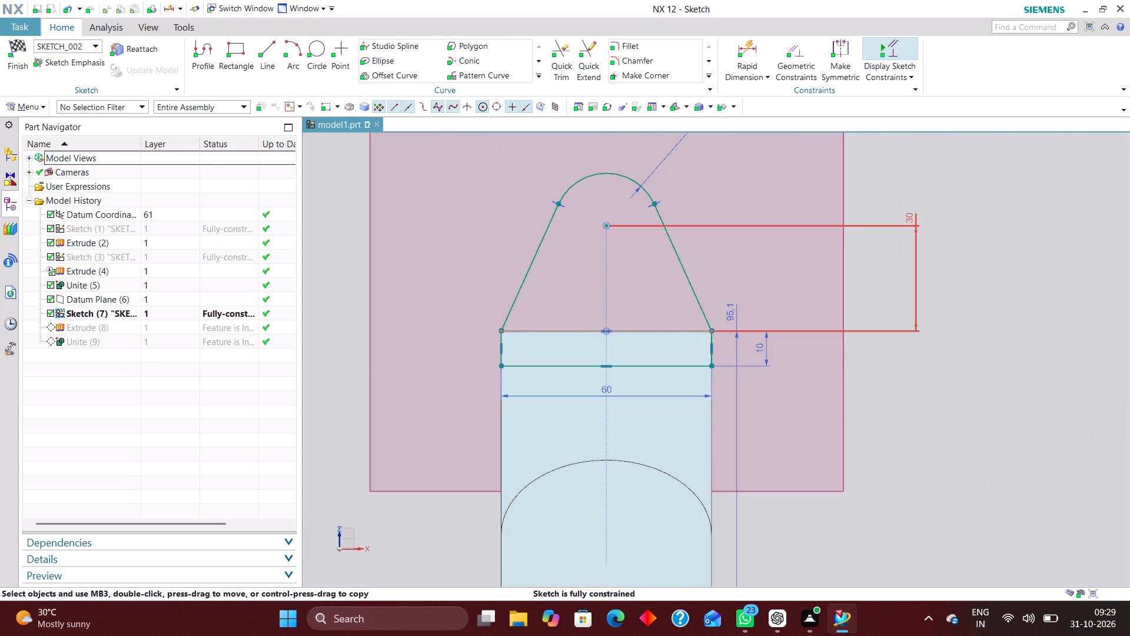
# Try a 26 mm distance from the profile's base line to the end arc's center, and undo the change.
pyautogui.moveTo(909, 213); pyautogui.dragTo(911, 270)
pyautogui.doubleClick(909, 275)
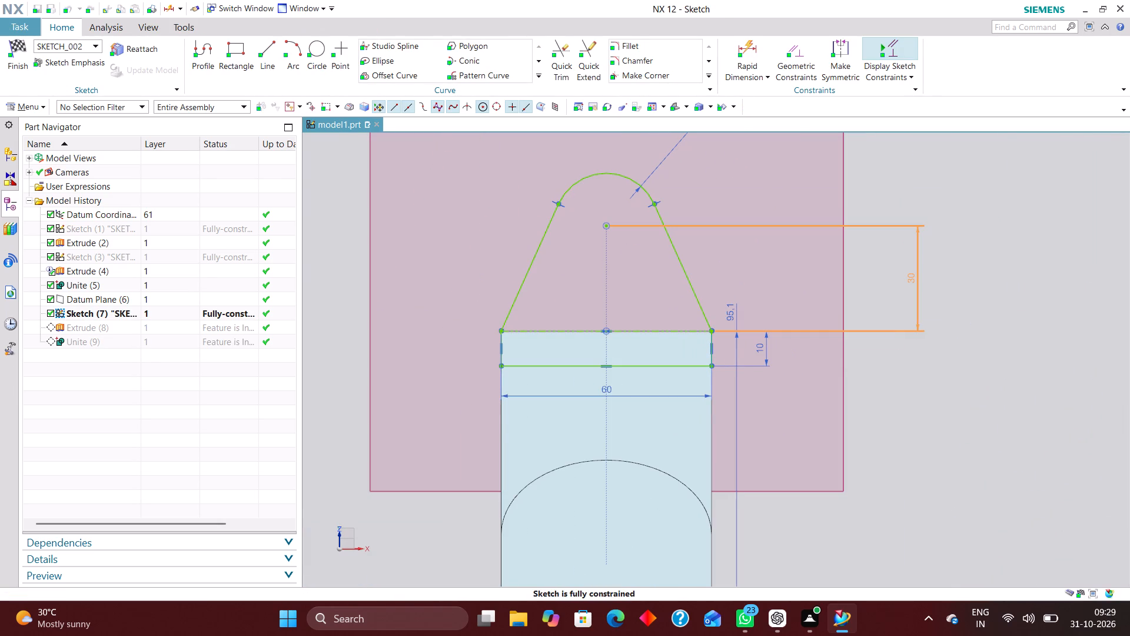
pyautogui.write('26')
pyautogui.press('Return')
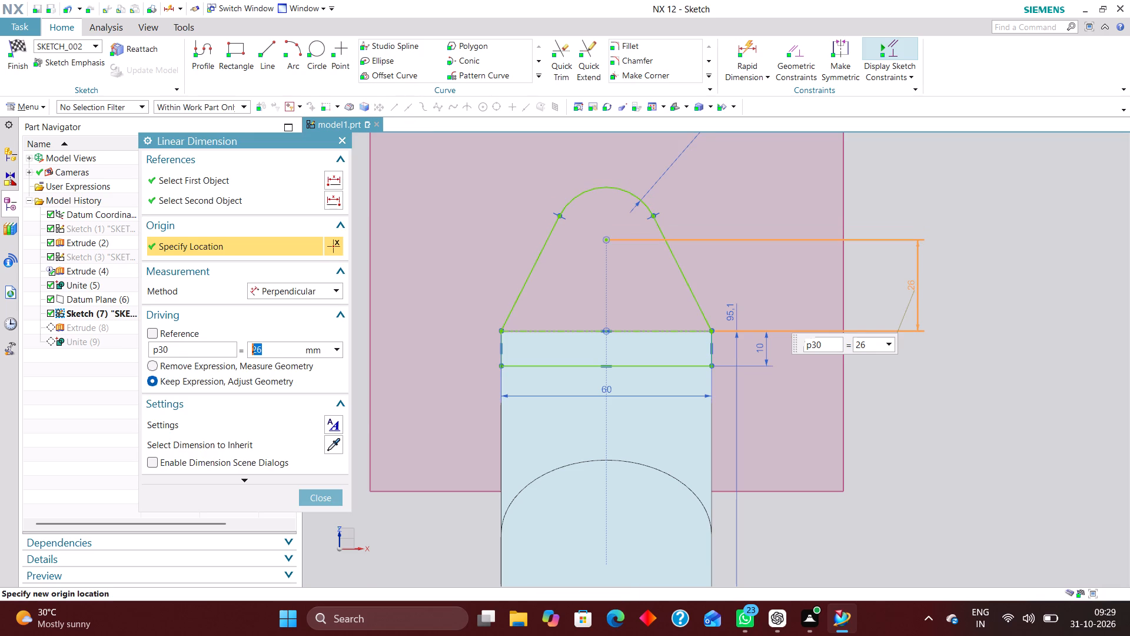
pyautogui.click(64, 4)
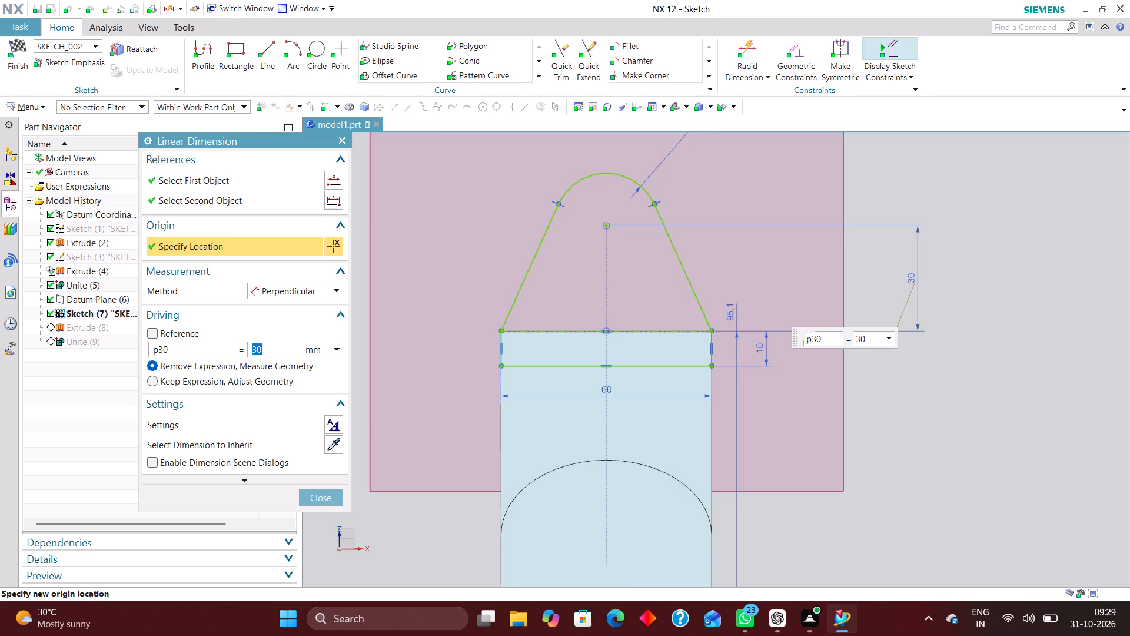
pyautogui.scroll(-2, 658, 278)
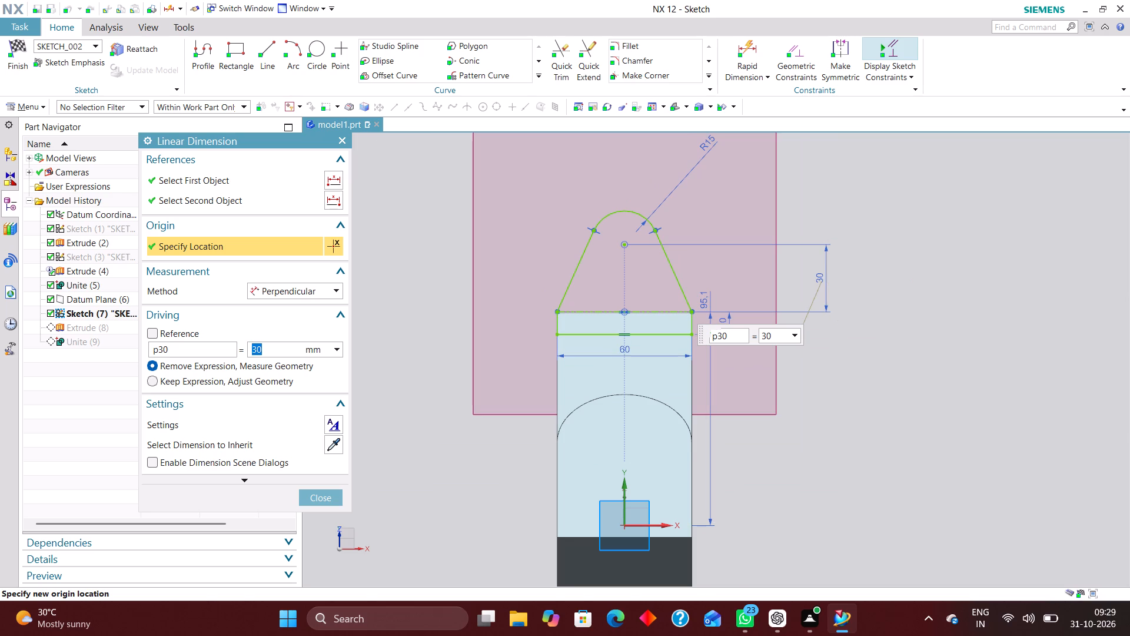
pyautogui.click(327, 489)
# Set the distance from the sketch origin to the tapered profile's base line to 92 mm and finish the sketch.
pyautogui.moveTo(700, 301); pyautogui.dragTo(753, 382)
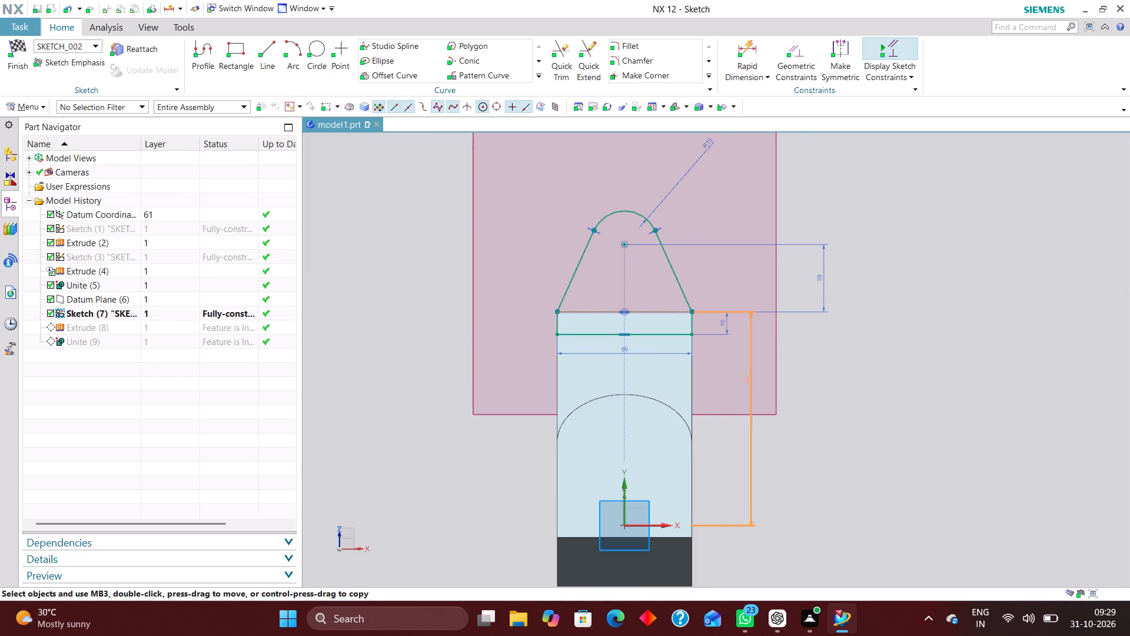
pyautogui.moveTo(753, 382); pyautogui.dragTo(825, 397)
pyautogui.doubleClick(827, 399)
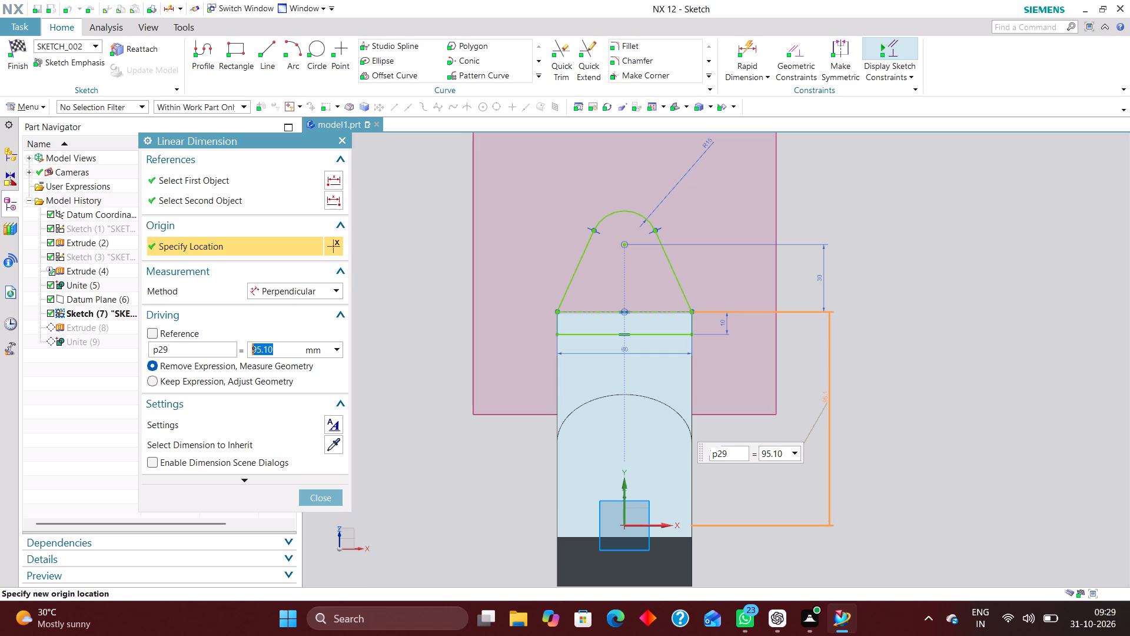
pyautogui.write('94')
pyautogui.press('BackSpace')
pyautogui.press('2')
pyautogui.press('Return')
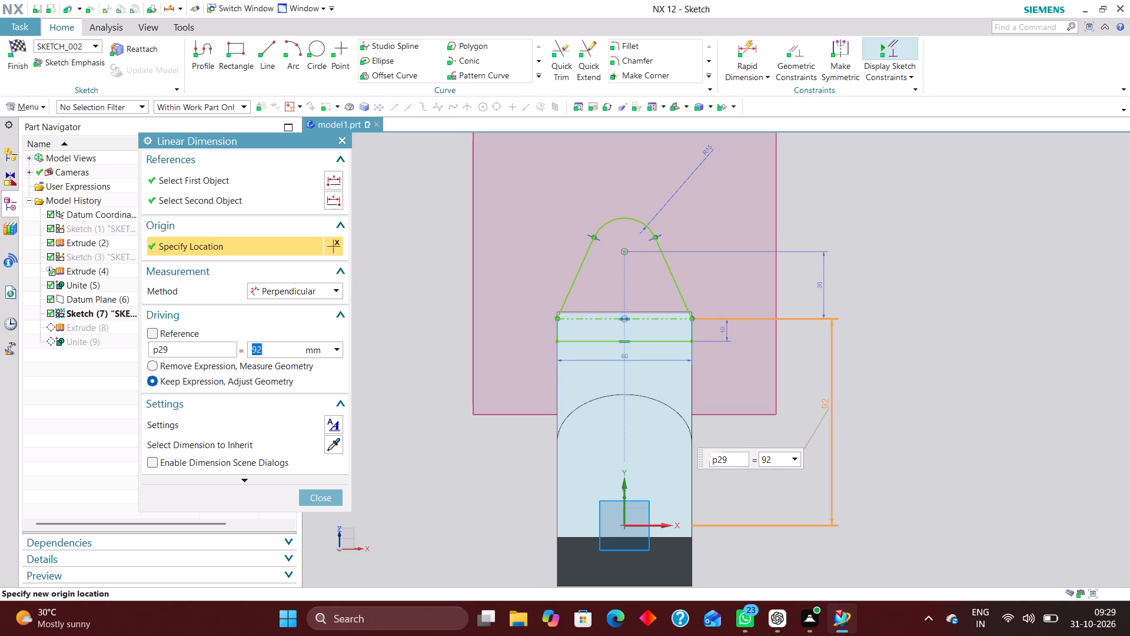
pyautogui.click(325, 501)
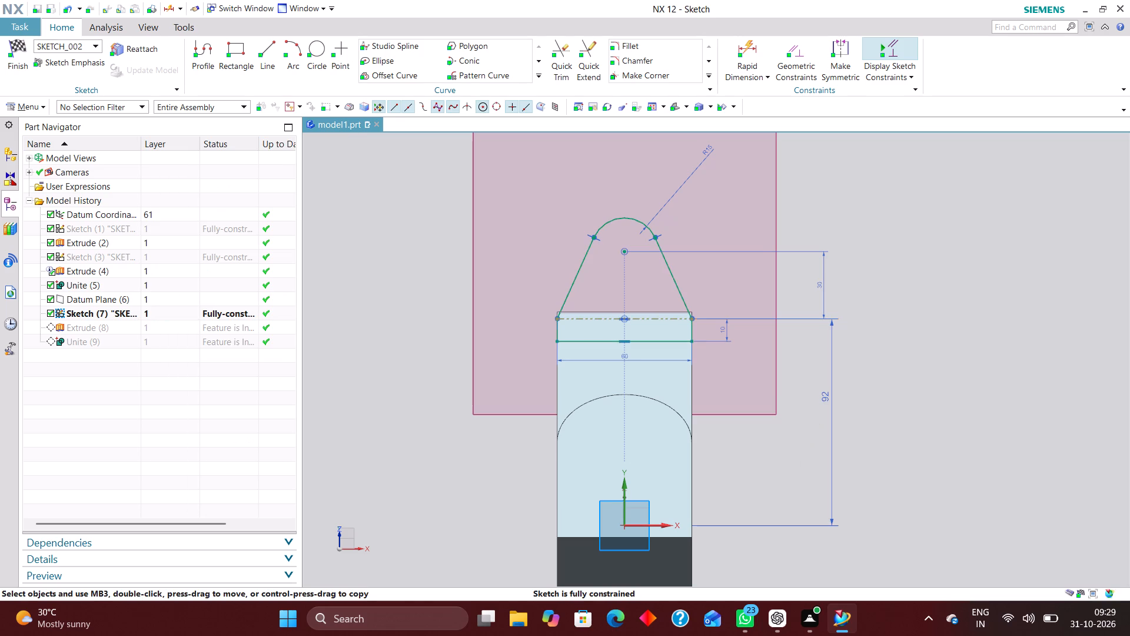
pyautogui.click(14, 45)
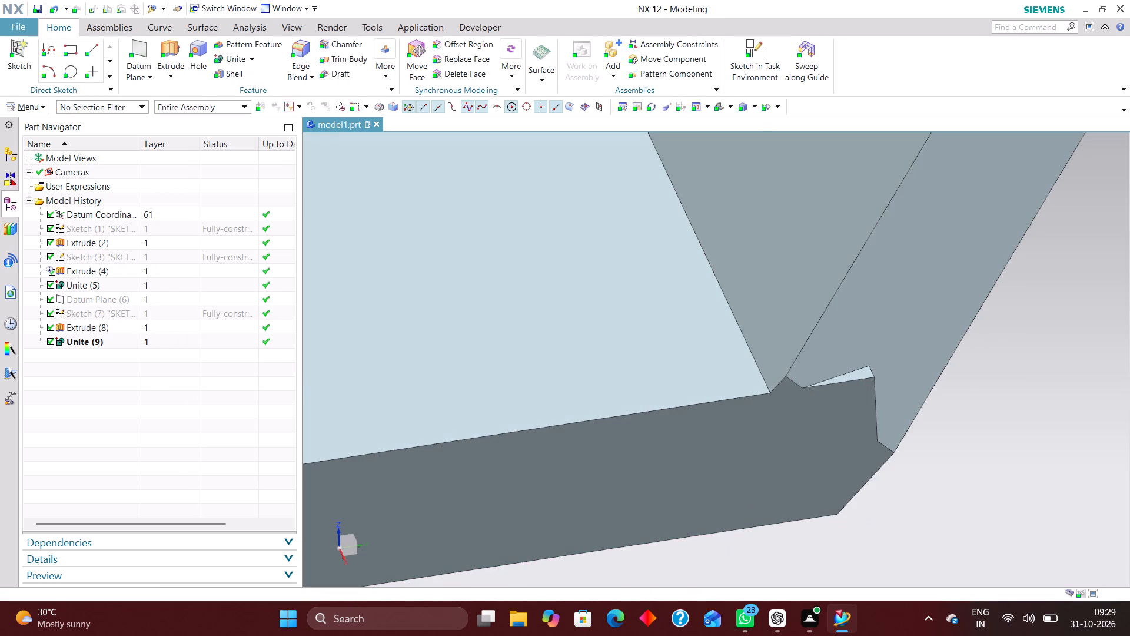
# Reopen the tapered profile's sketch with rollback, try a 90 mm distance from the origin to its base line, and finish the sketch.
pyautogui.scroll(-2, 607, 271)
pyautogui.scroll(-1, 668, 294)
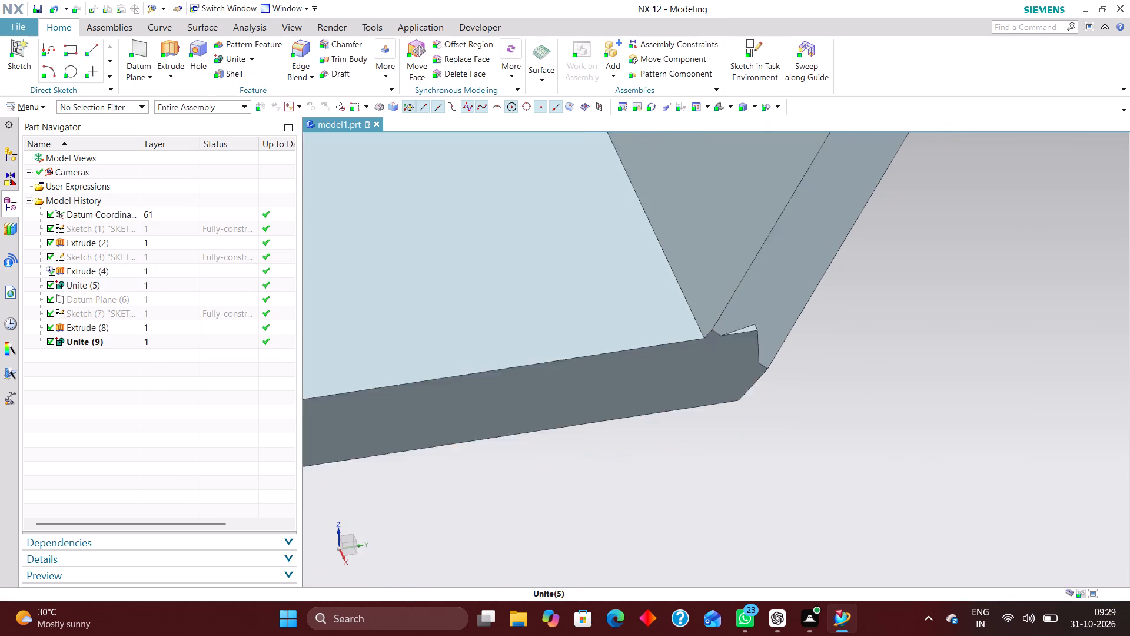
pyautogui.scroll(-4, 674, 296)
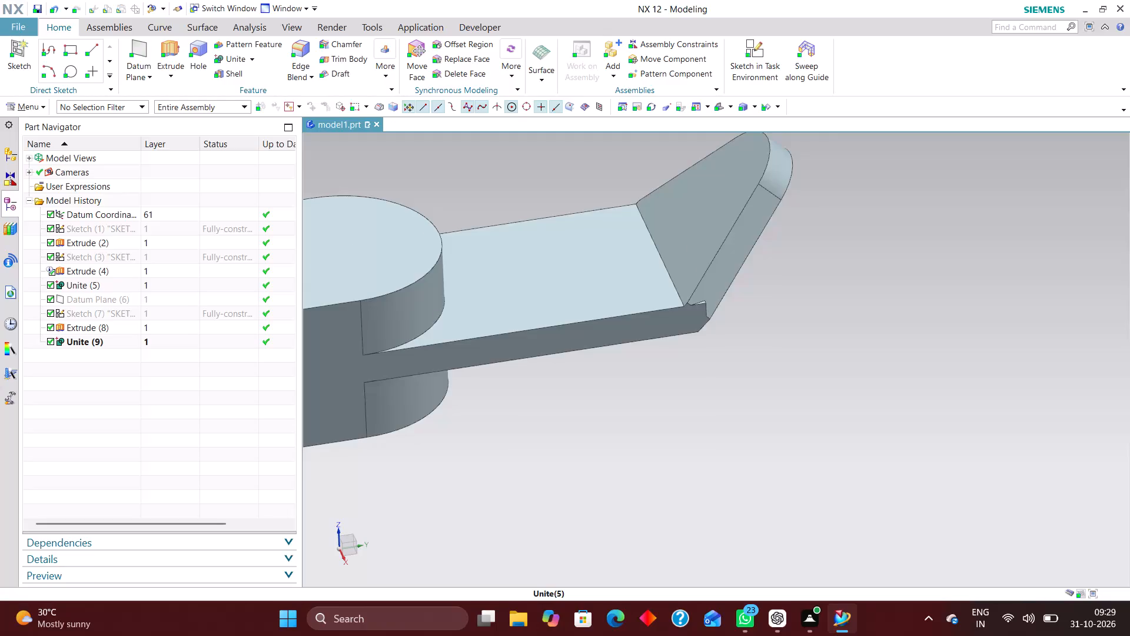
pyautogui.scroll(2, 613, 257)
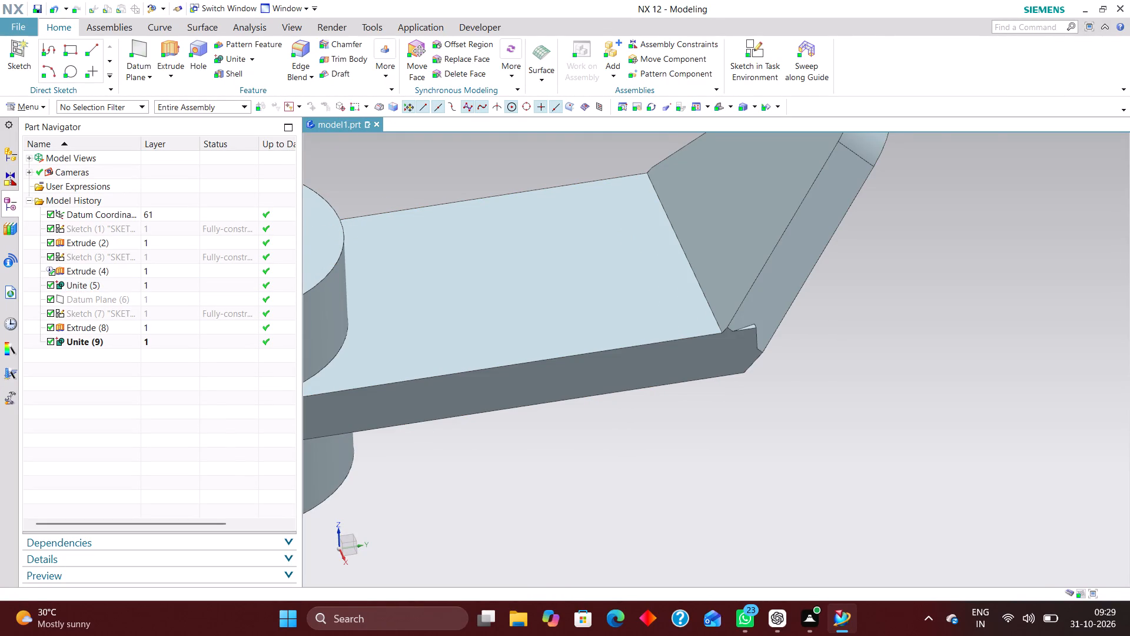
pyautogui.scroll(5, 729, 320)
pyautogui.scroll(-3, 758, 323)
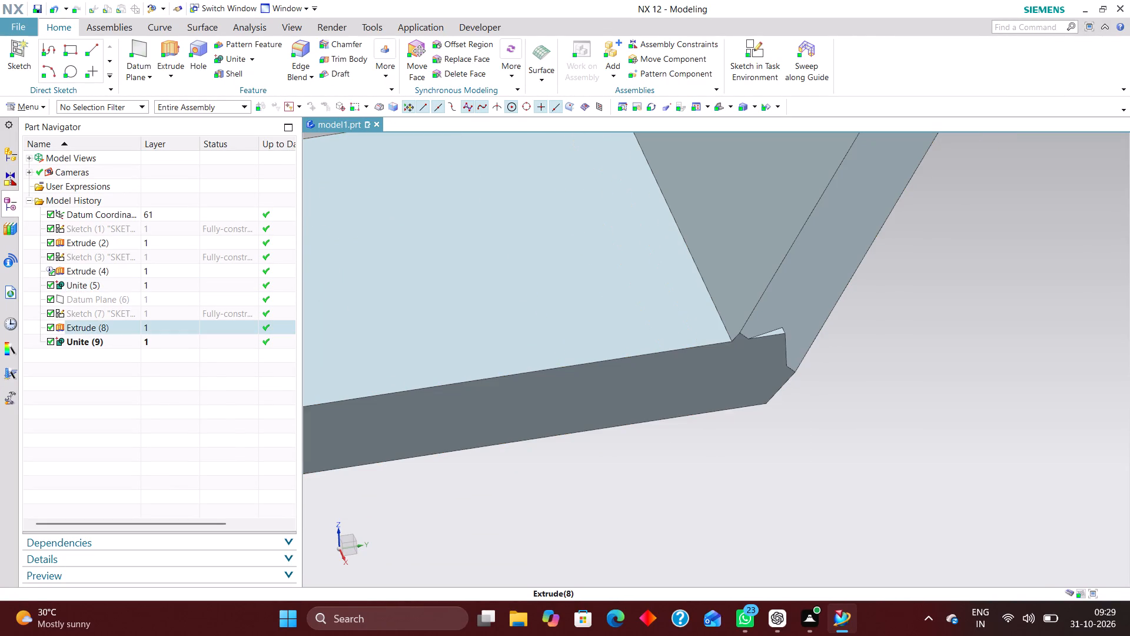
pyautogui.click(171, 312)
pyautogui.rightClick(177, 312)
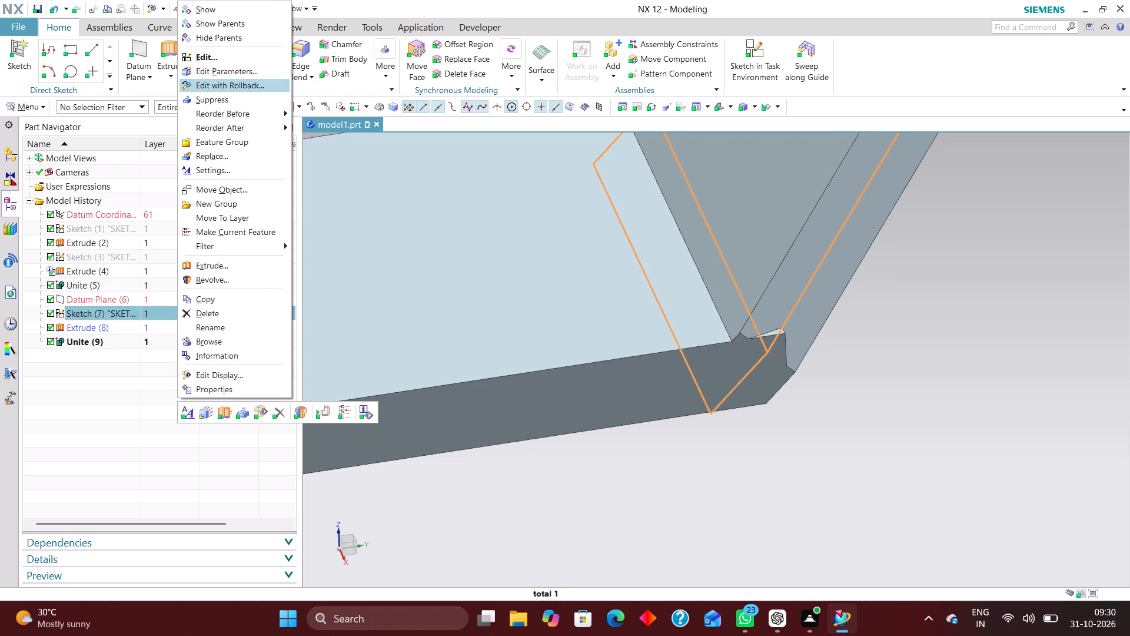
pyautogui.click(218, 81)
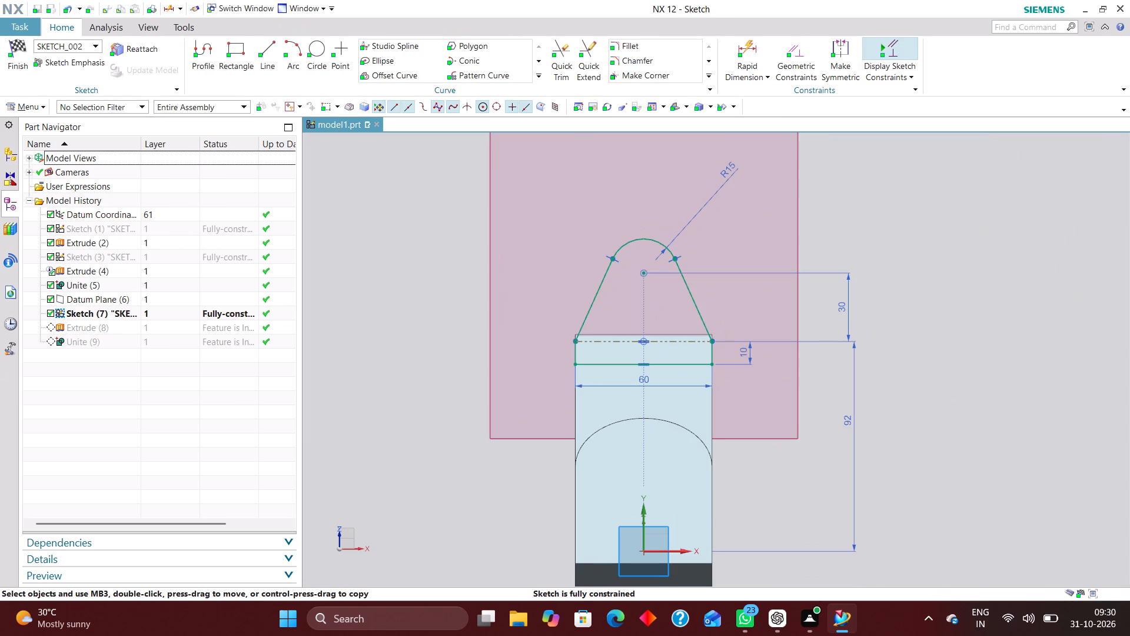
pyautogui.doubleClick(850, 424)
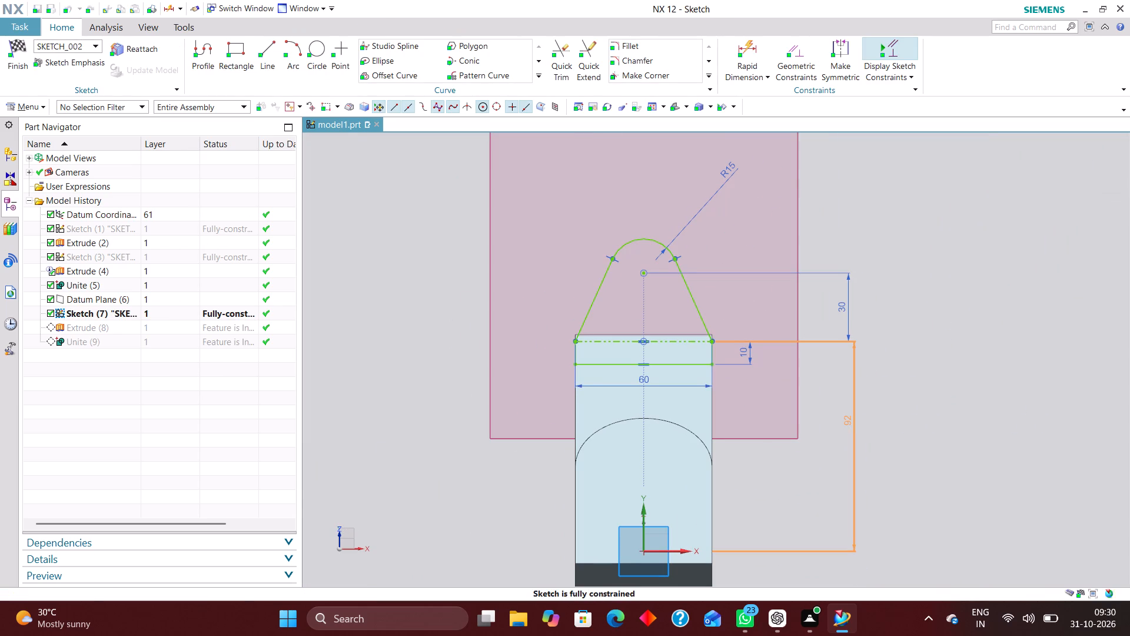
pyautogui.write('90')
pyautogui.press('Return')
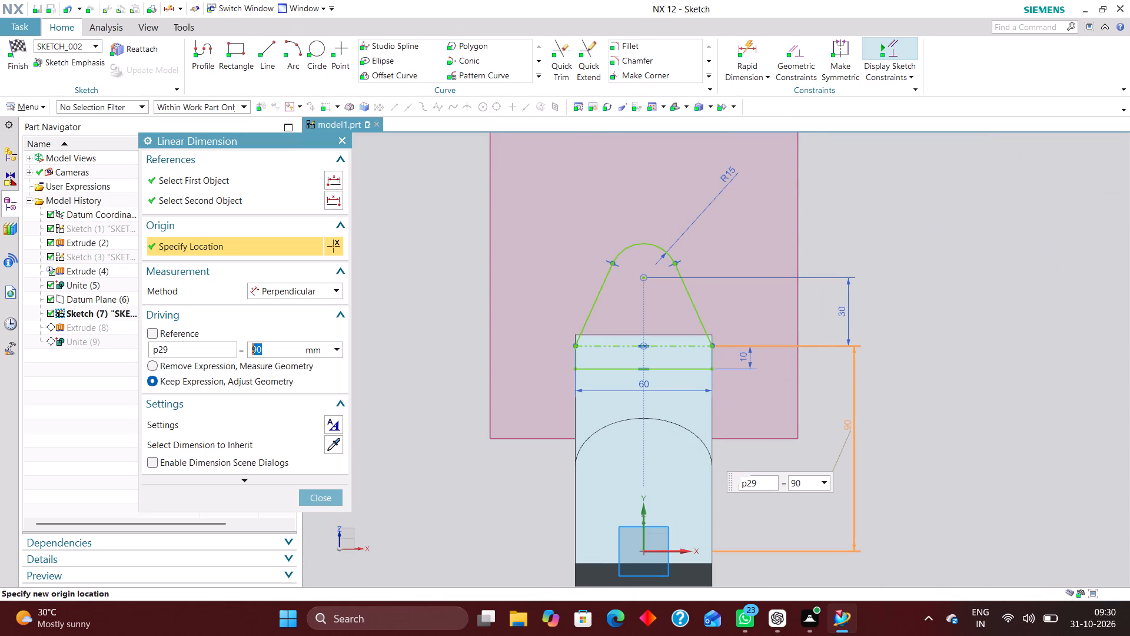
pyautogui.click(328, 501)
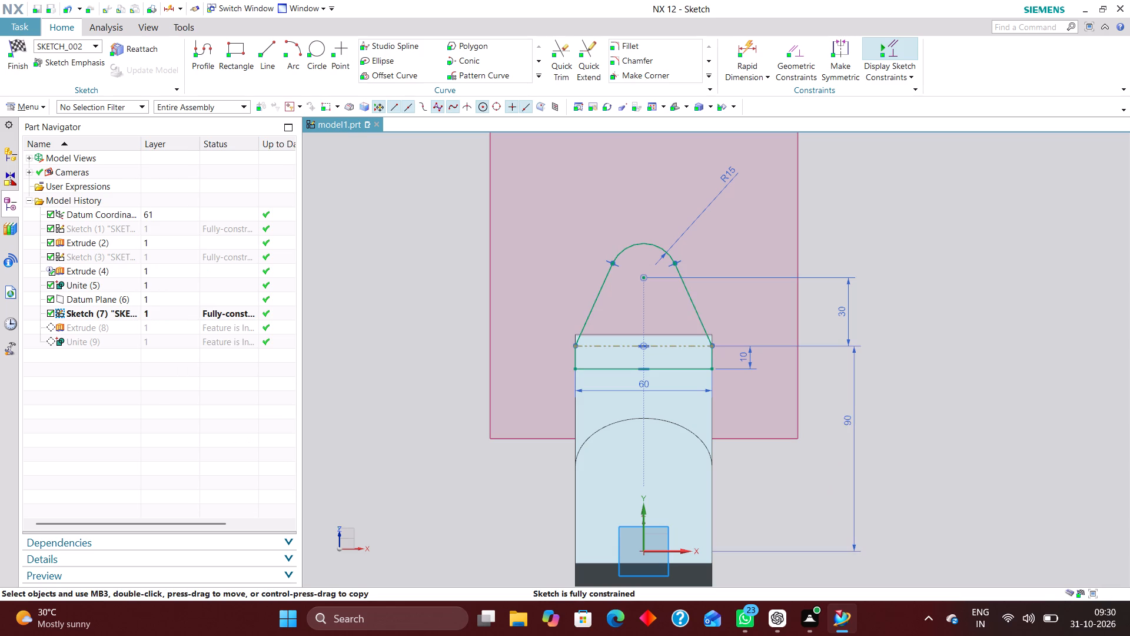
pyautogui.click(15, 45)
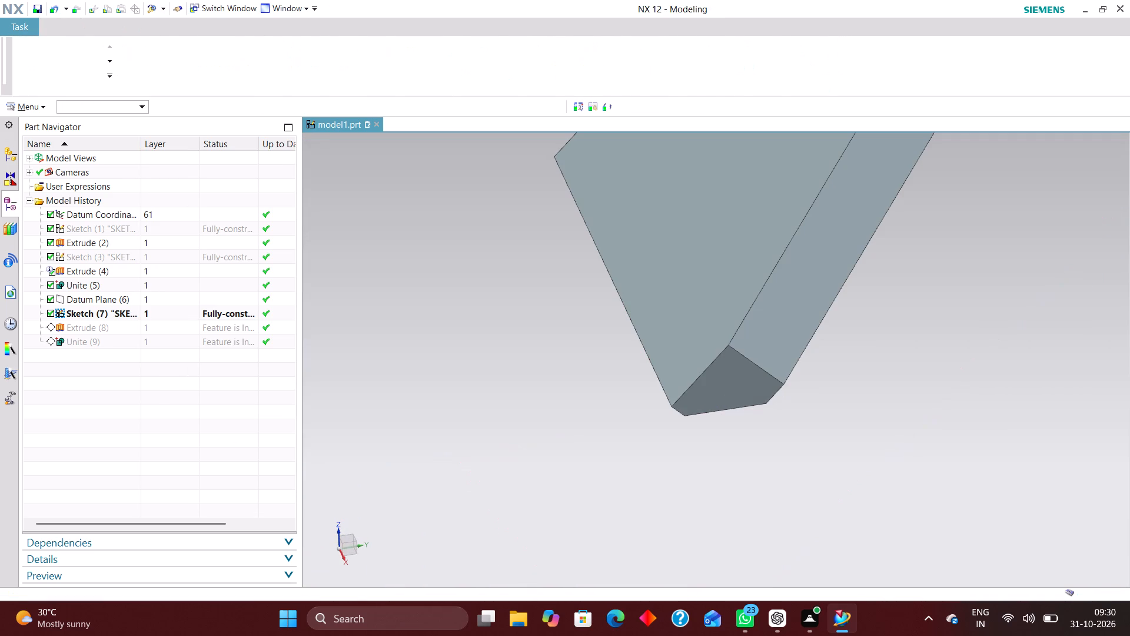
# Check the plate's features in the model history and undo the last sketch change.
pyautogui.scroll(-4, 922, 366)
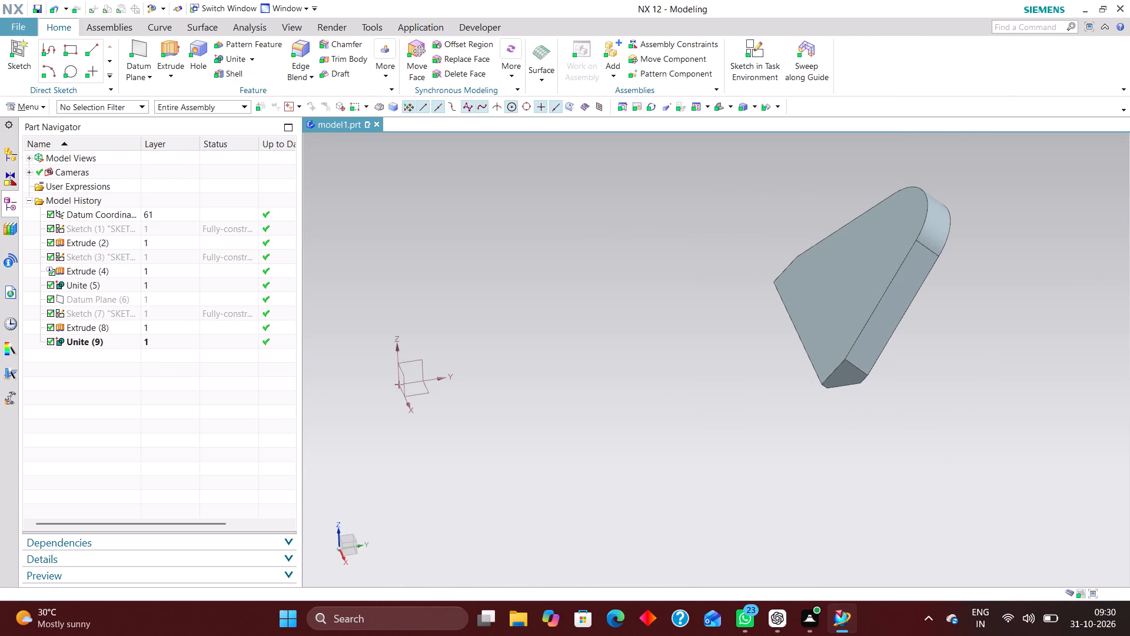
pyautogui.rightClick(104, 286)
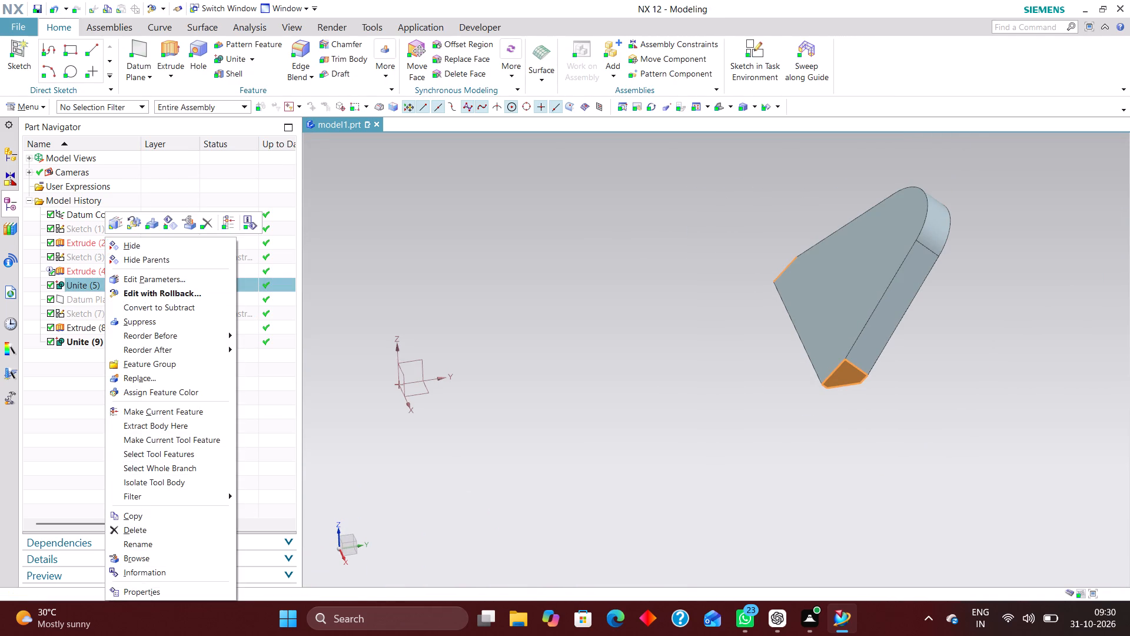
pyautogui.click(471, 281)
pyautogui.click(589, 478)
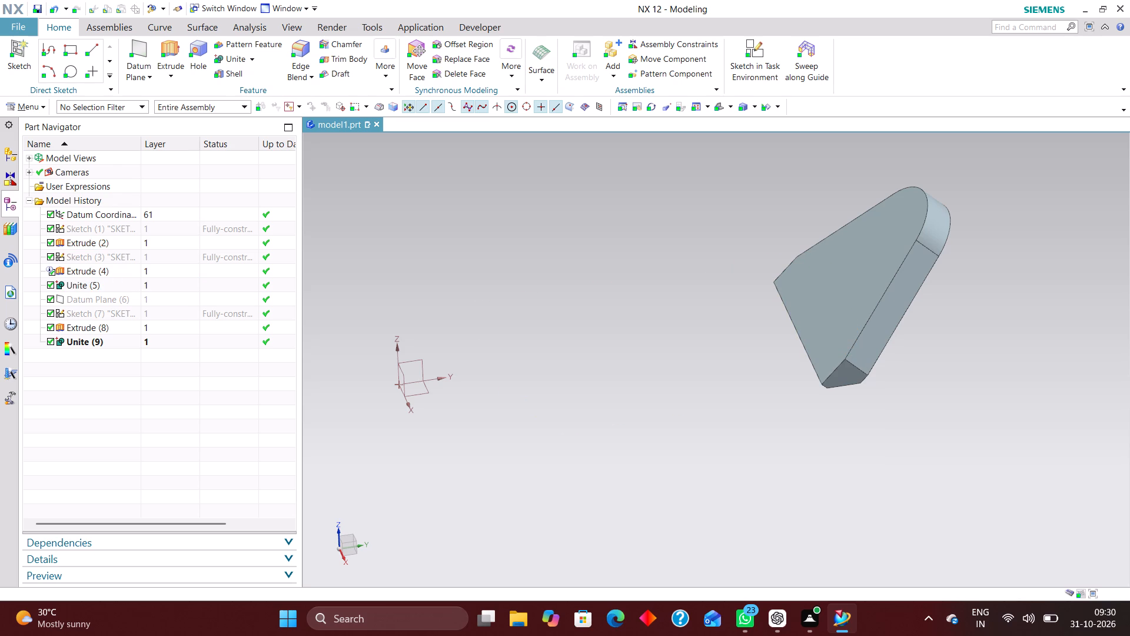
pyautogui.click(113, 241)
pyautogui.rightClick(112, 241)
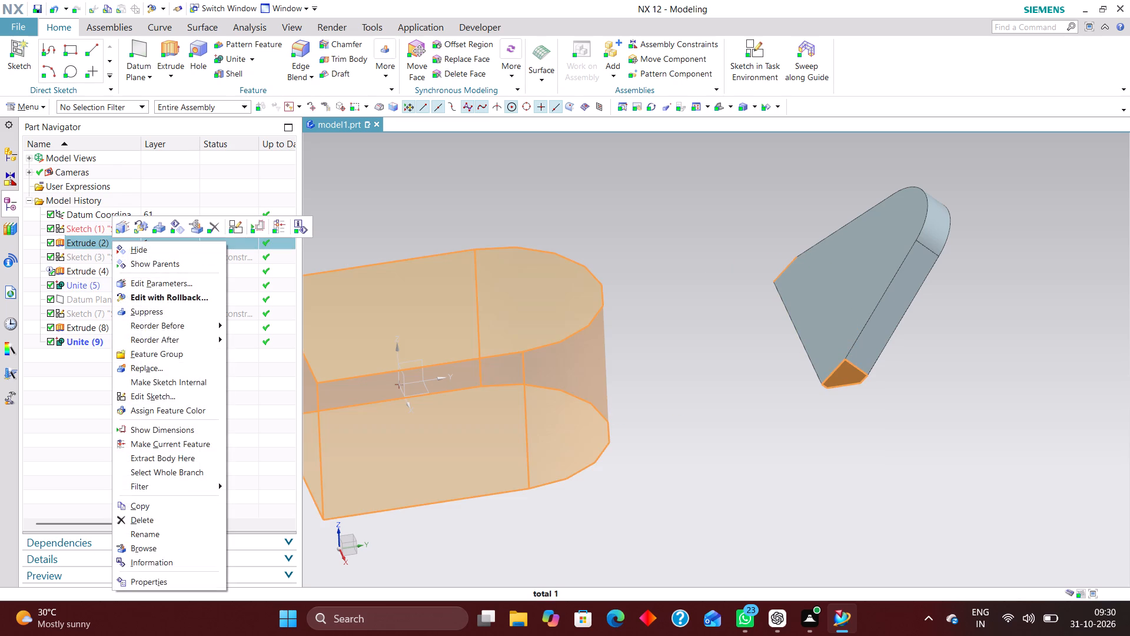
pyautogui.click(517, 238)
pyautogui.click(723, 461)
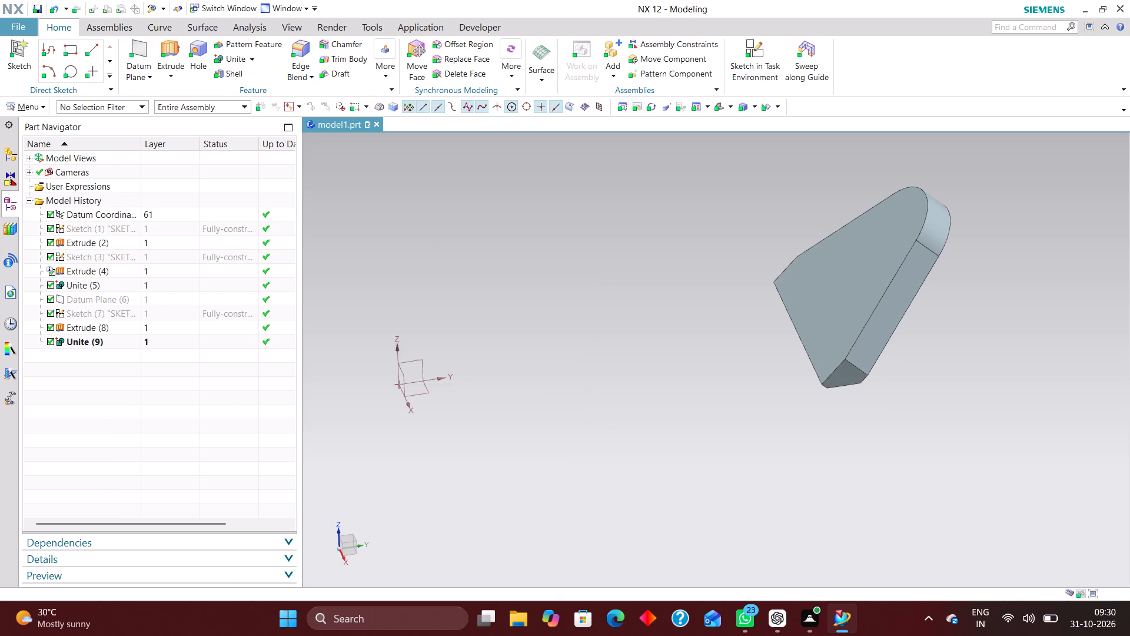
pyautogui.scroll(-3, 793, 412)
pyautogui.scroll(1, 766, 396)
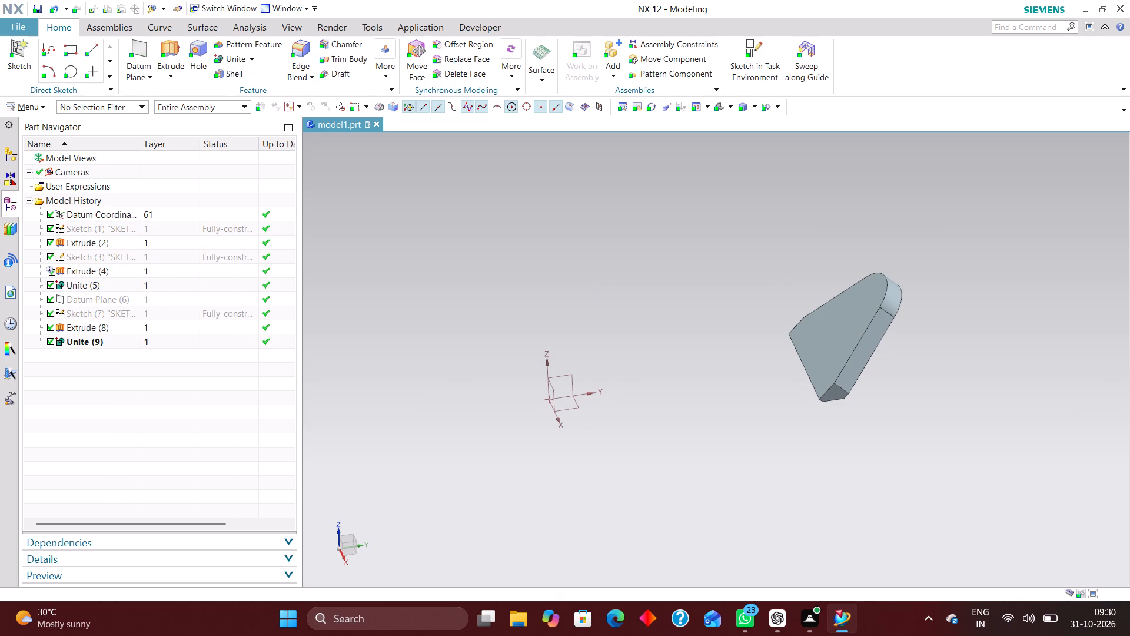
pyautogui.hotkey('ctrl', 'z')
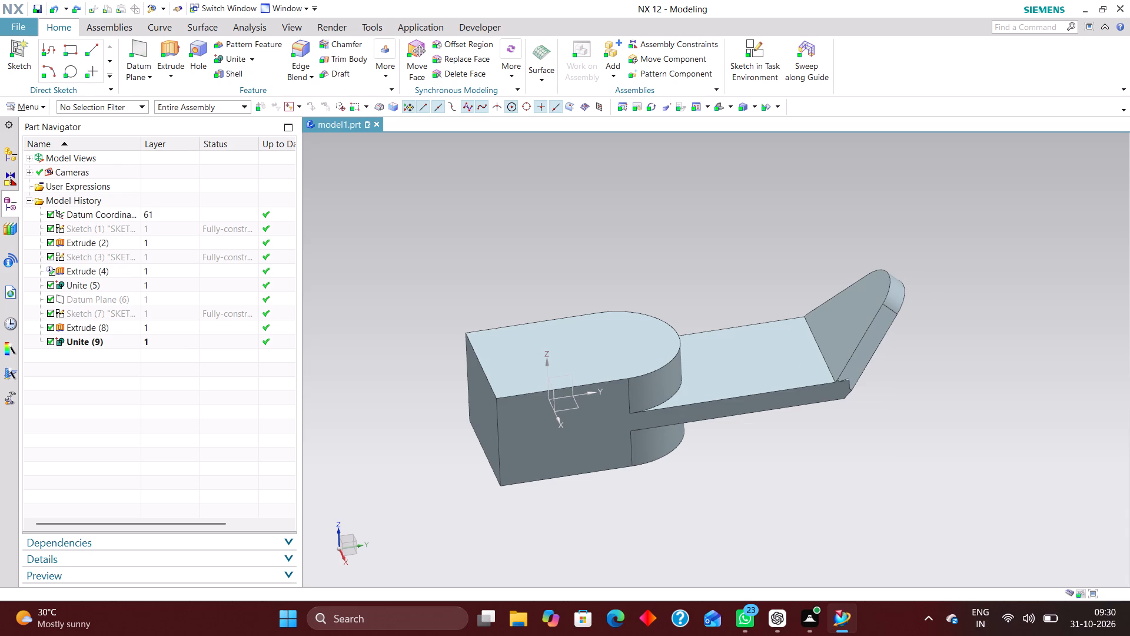
# Delete the last Unite feature, which joins the angled body to the plate.
pyautogui.scroll(5, 849, 383)
pyautogui.click(118, 340)
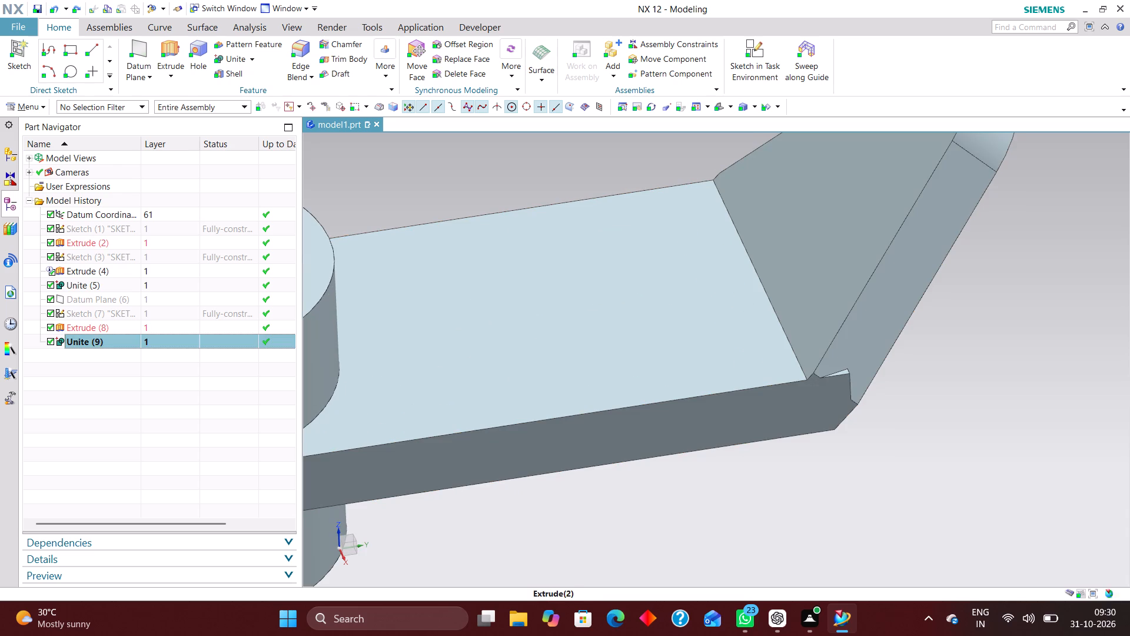
pyautogui.rightClick(118, 340)
pyautogui.click(218, 352)
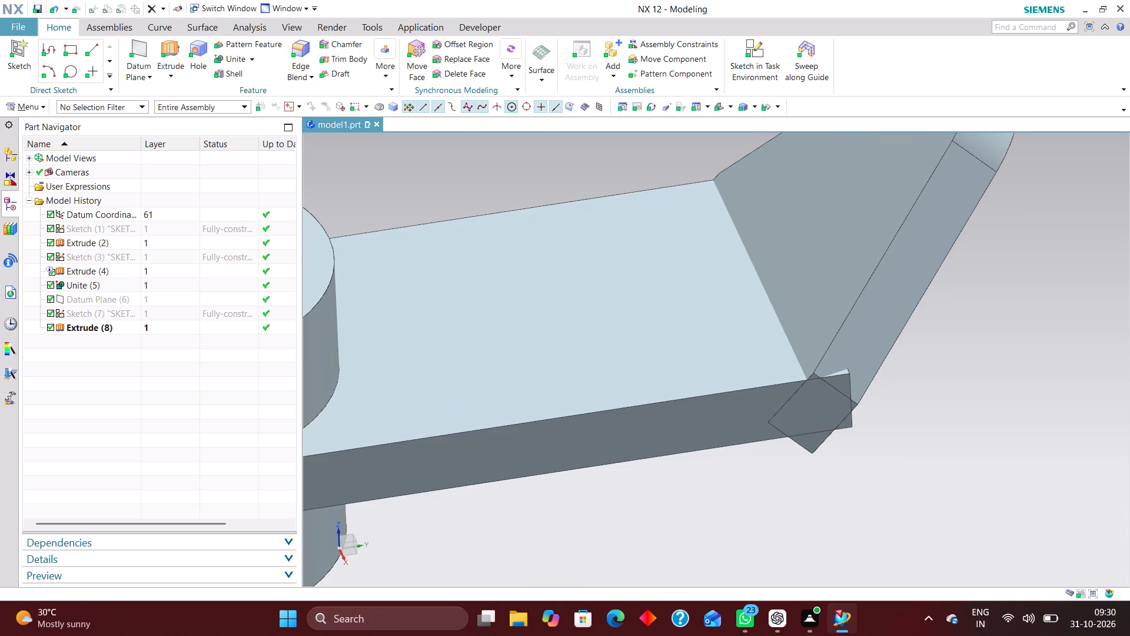
# Edit the flat plate's rectangle sketch with rollback and delete the dimension from the origin to its far edge.
pyautogui.scroll(4, 812, 355)
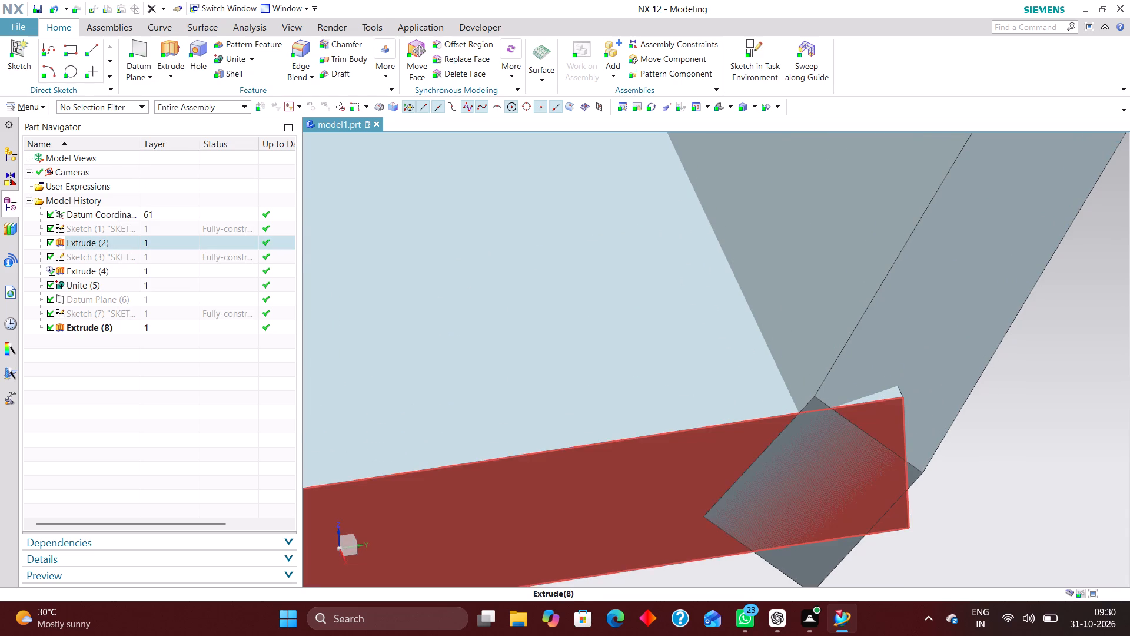
pyautogui.scroll(-3, 873, 416)
pyautogui.moveTo(863, 435); pyautogui.dragTo(876, 437, button='middle')
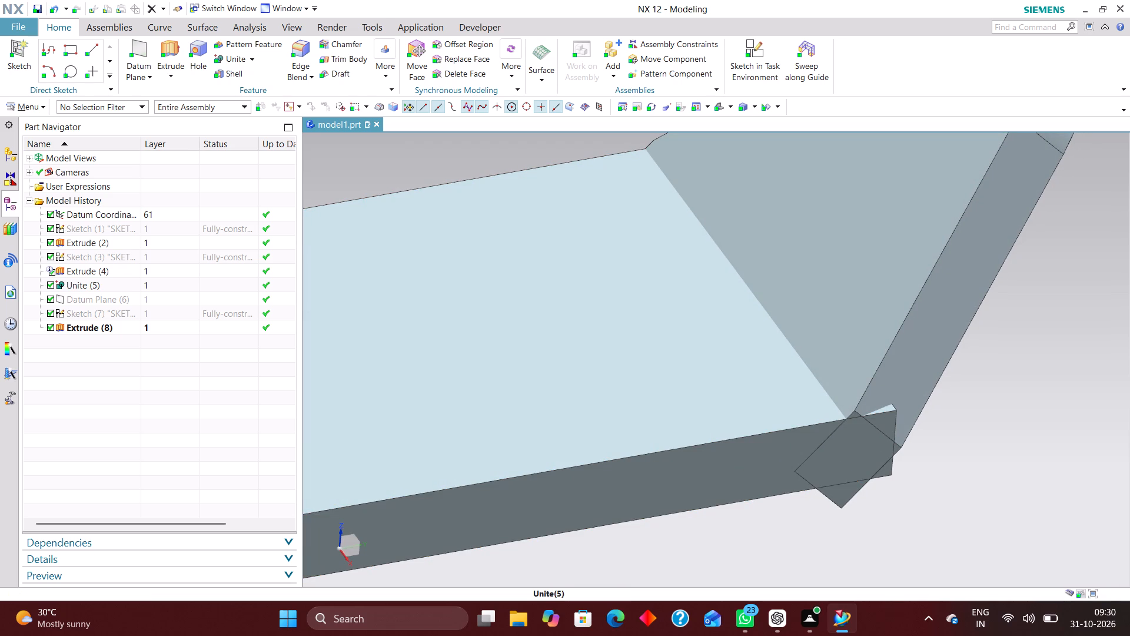
pyautogui.click(161, 254)
pyautogui.rightClick(161, 254)
pyautogui.click(229, 286)
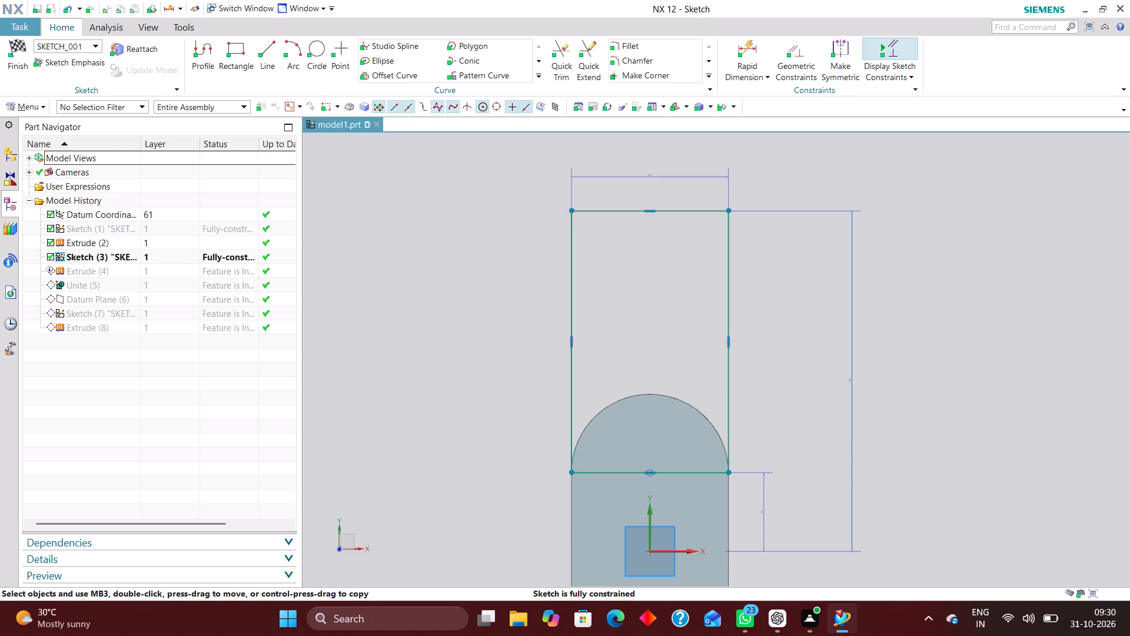
pyautogui.moveTo(852, 385); pyautogui.dragTo(789, 355, button='right')
pyautogui.moveTo(854, 376); pyautogui.dragTo(761, 364, button='right')
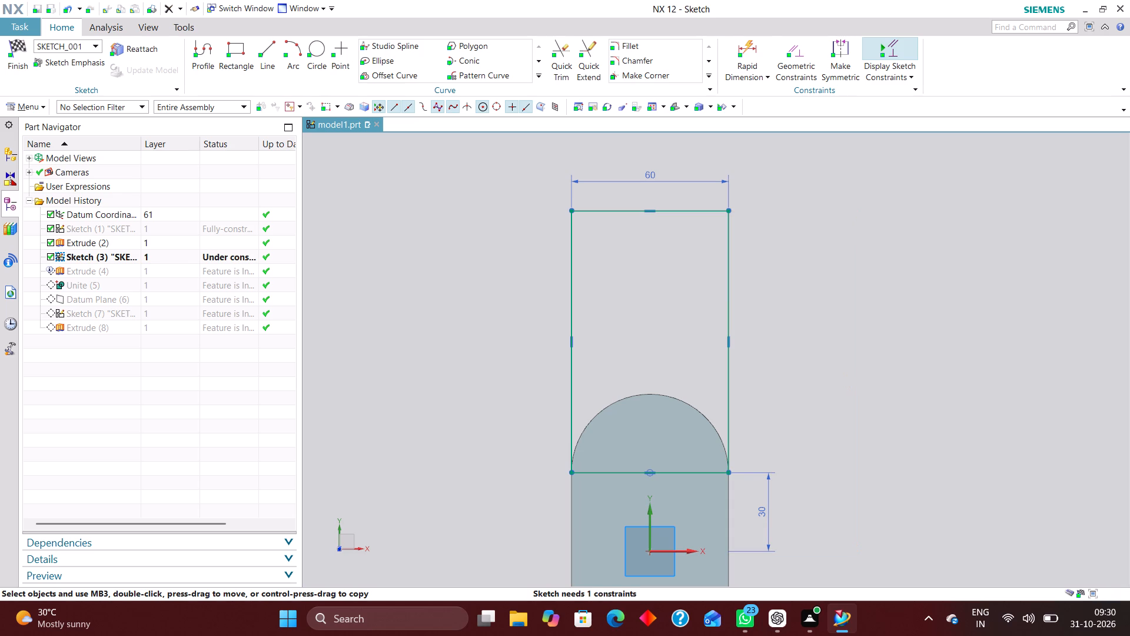
# Dimension the long side of the plate's rectangle and set it to 90 mm.
pyautogui.click(746, 51)
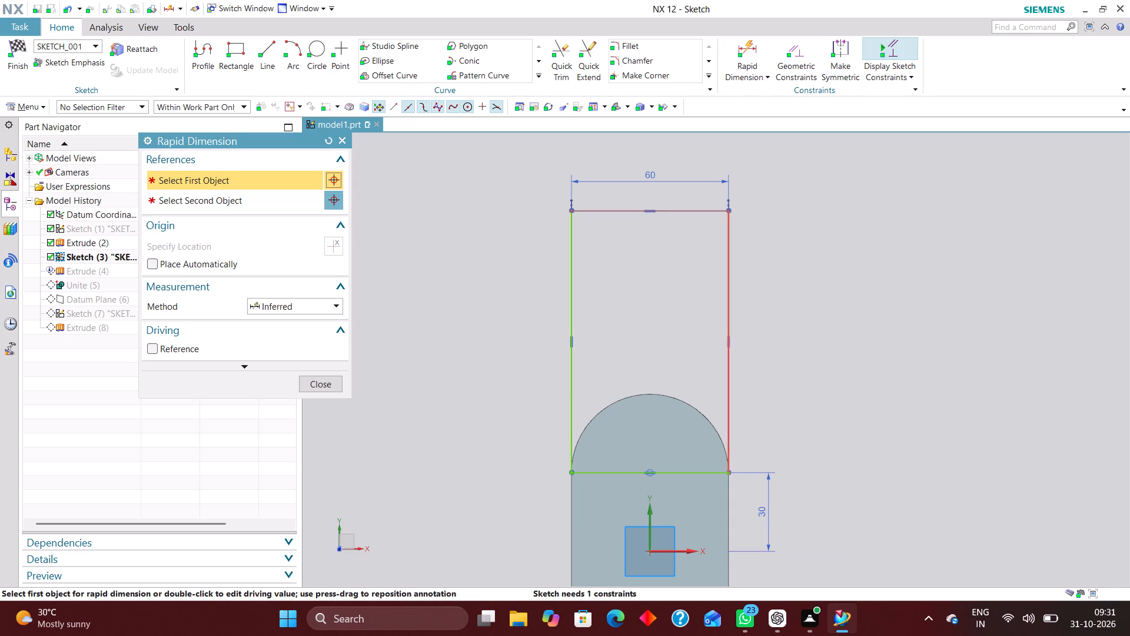
pyautogui.click(727, 384)
pyautogui.click(797, 337)
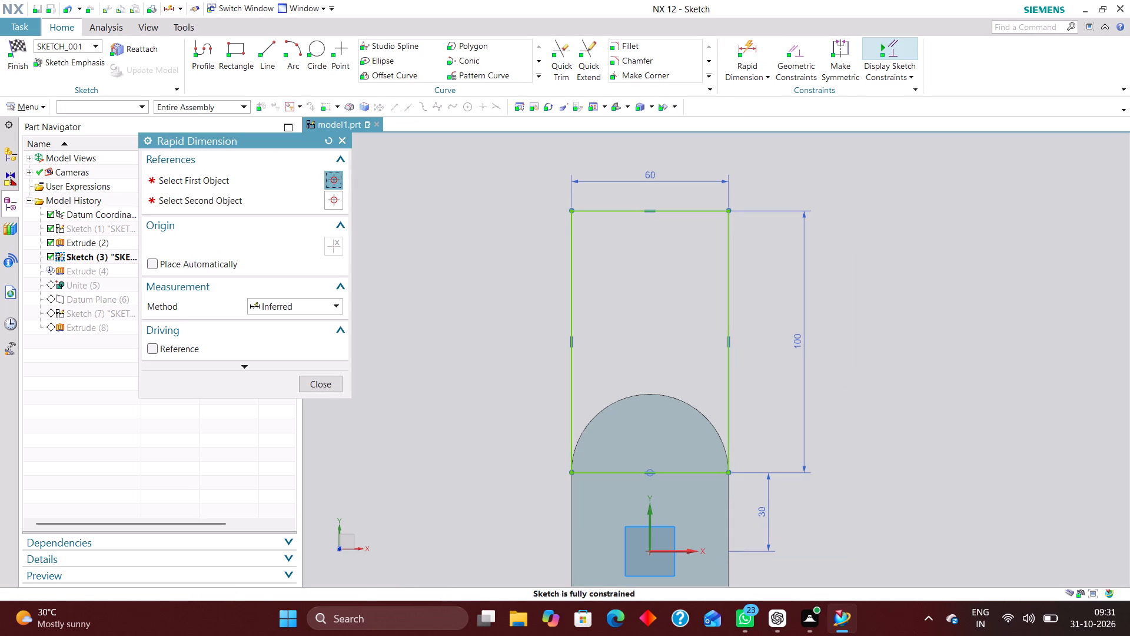
pyautogui.write('90')
pyautogui.press('Return')
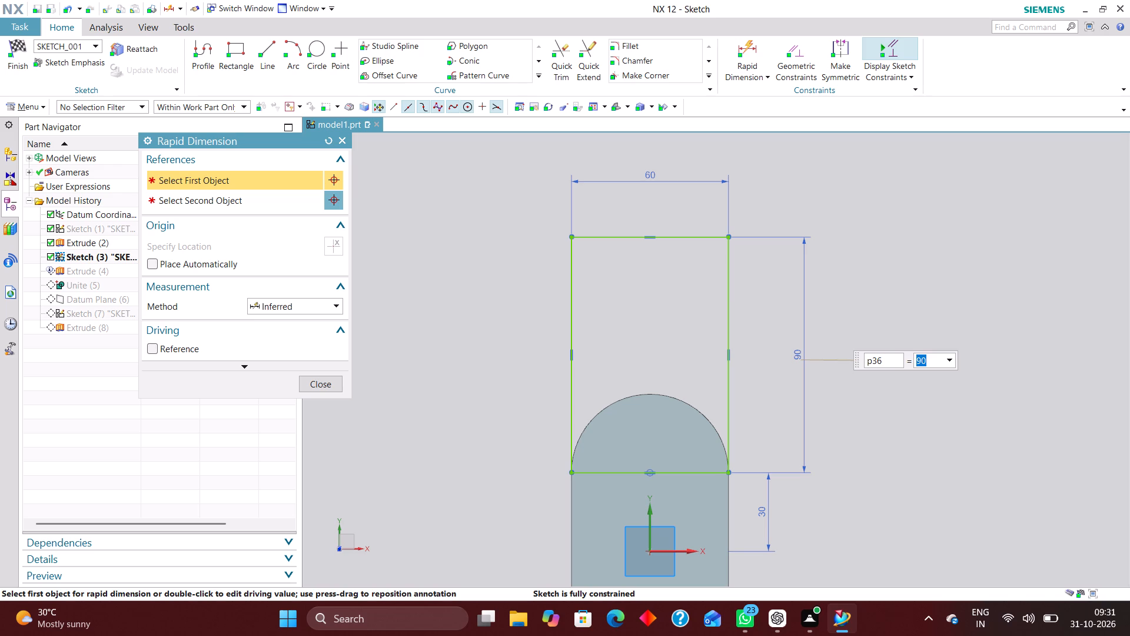
pyautogui.scroll(-3, 745, 338)
pyautogui.scroll(1, 757, 360)
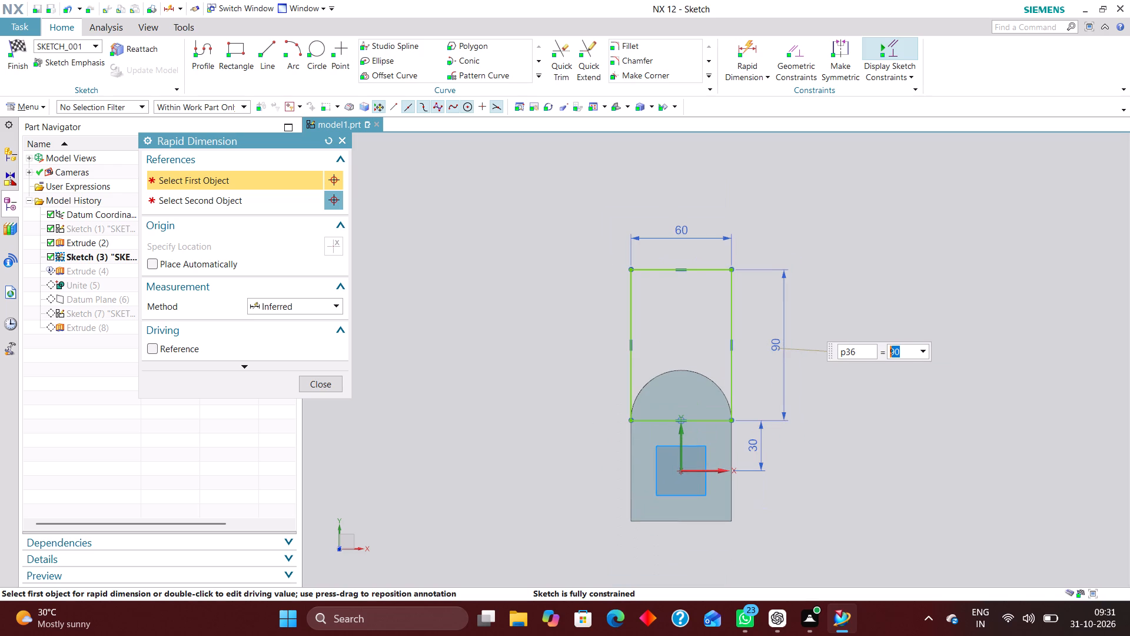
# Finish the plate's rectangle sketch and inspect the joint between the plate and the angled body.
pyautogui.click(335, 383)
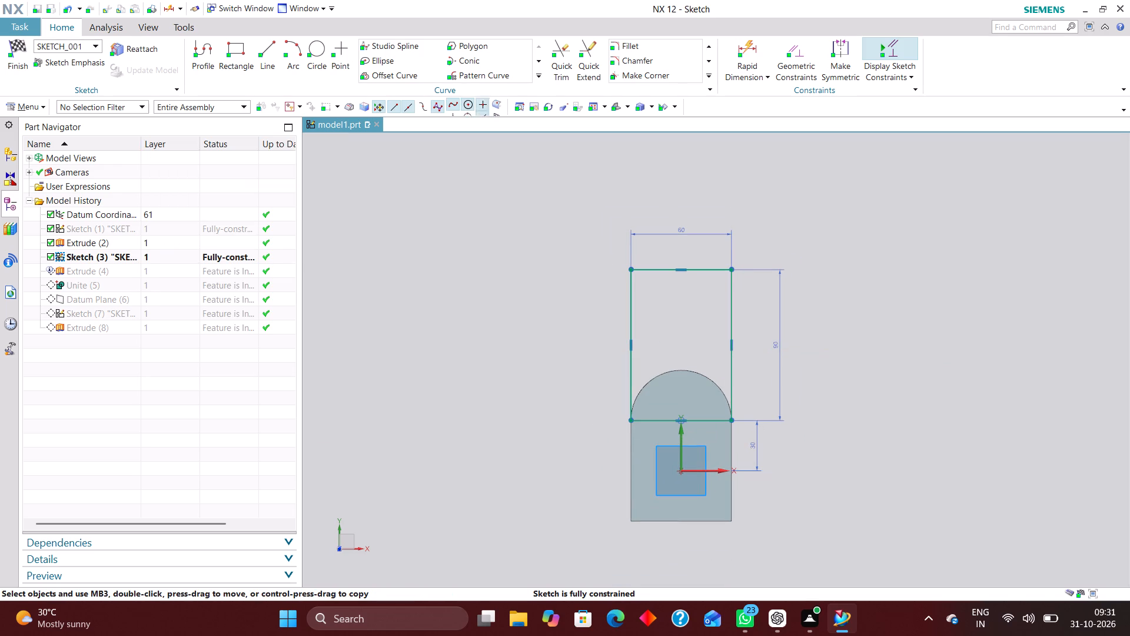
pyautogui.click(13, 55)
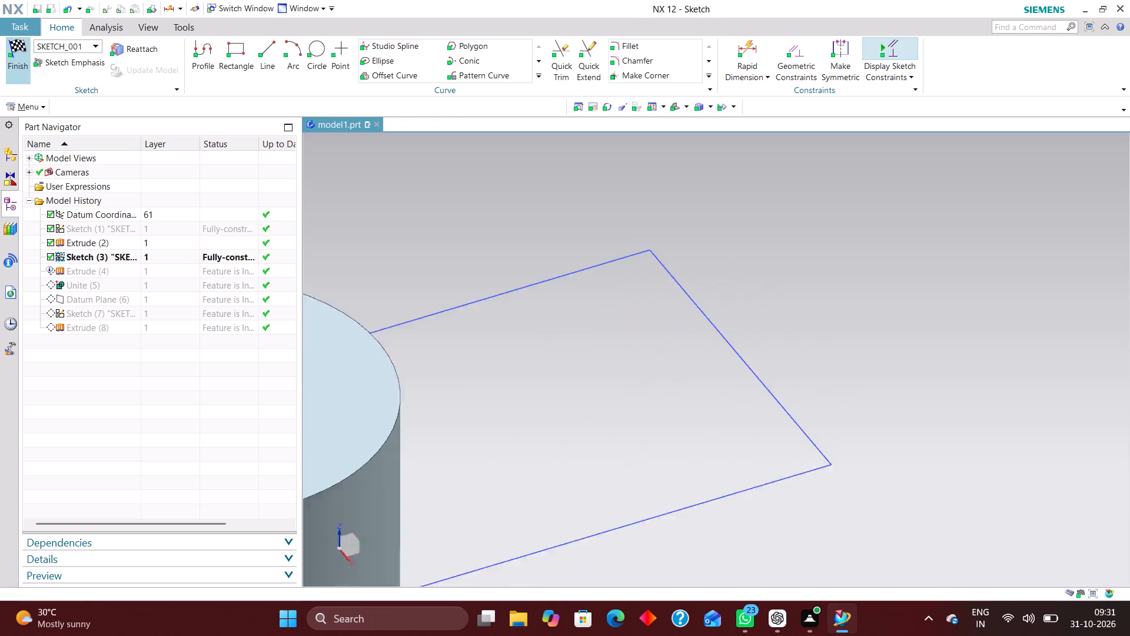
pyautogui.scroll(-6, 817, 311)
pyautogui.scroll(3, 835, 342)
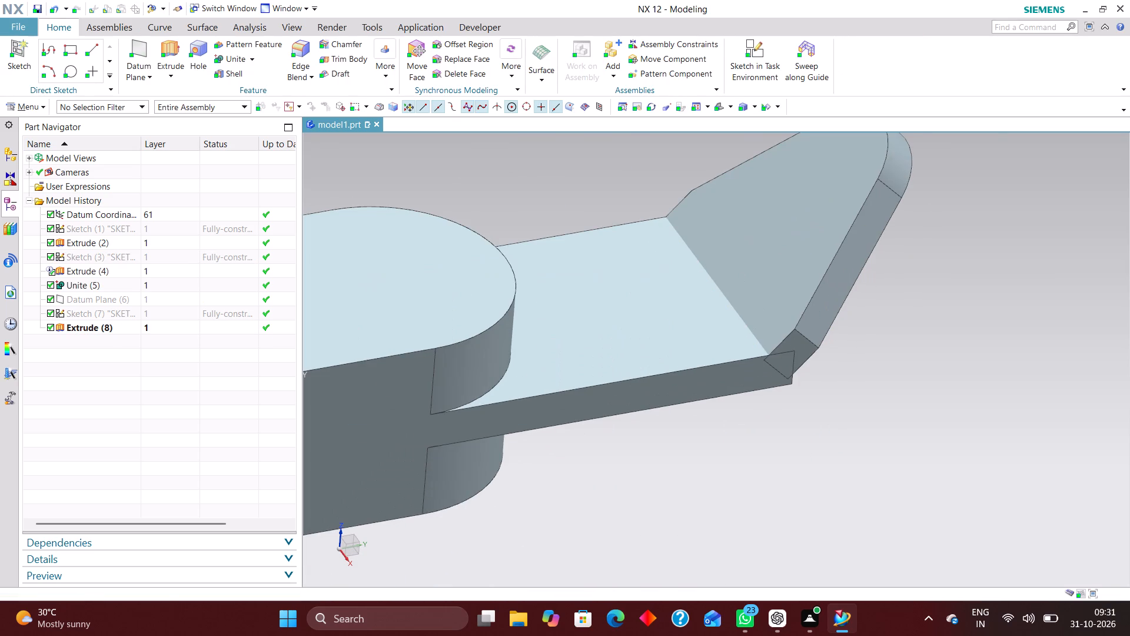
pyautogui.scroll(4, 826, 378)
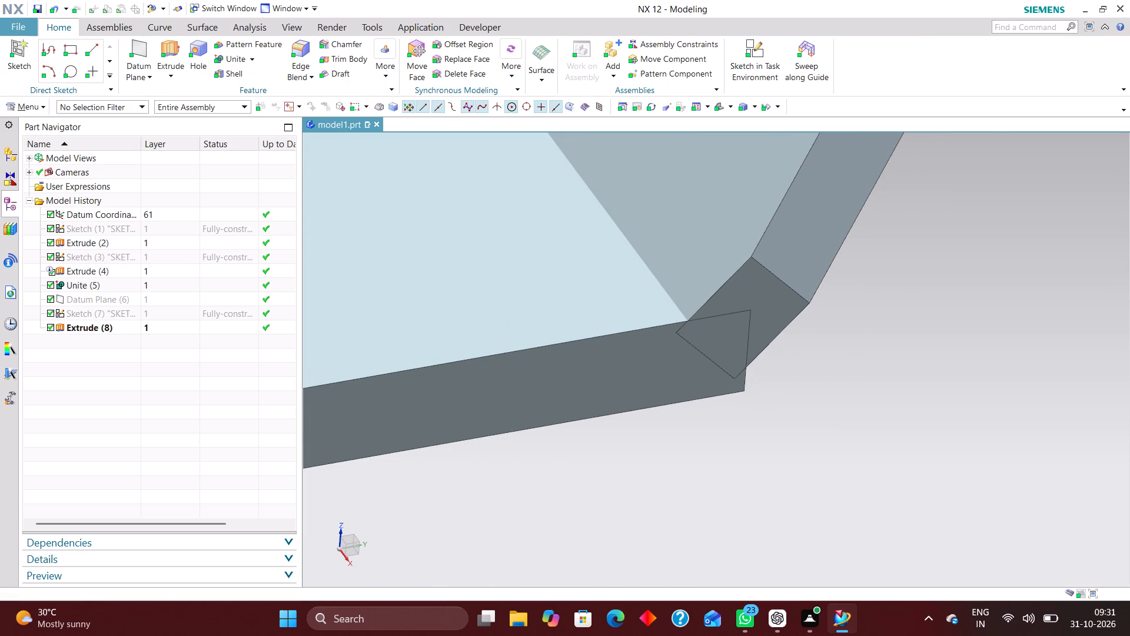
pyautogui.scroll(-4, 870, 359)
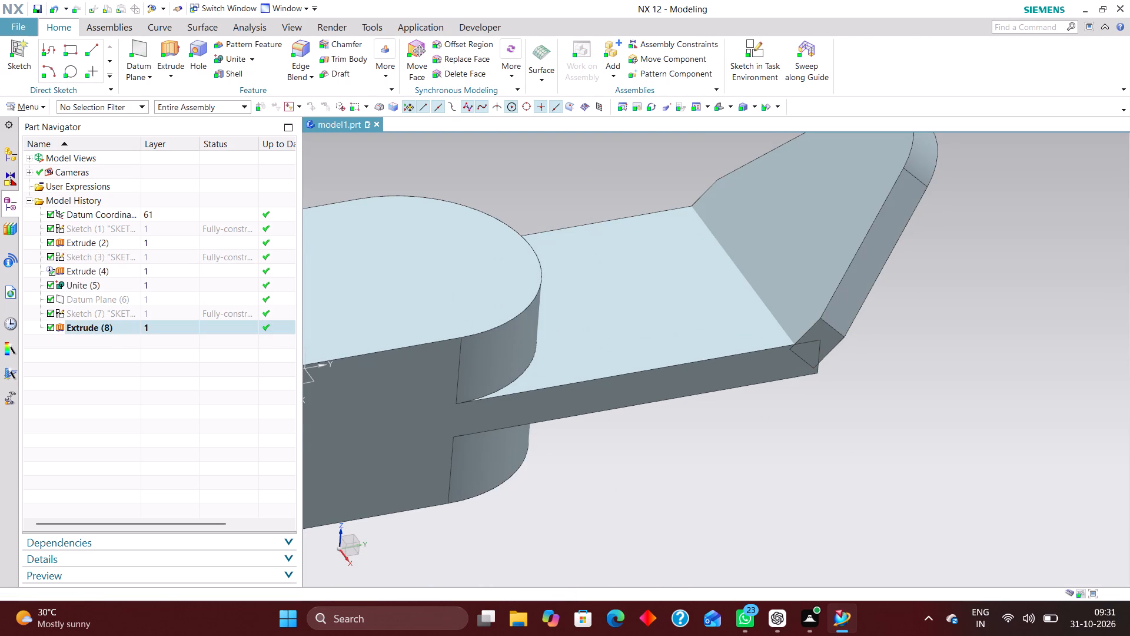
# Edit the tapered profile's sketch with rollback, try 90 and 89 mm for its distance from the origin, set 88 mm, and finish the sketch.
pyautogui.click(187, 310)
pyautogui.rightClick(187, 310)
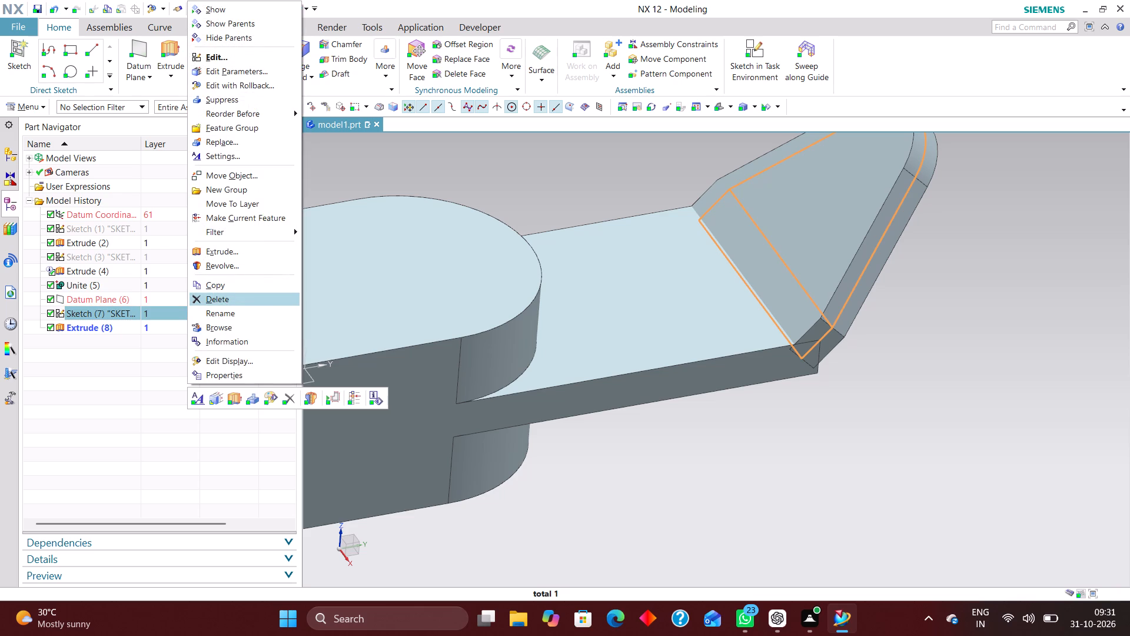
pyautogui.click(257, 85)
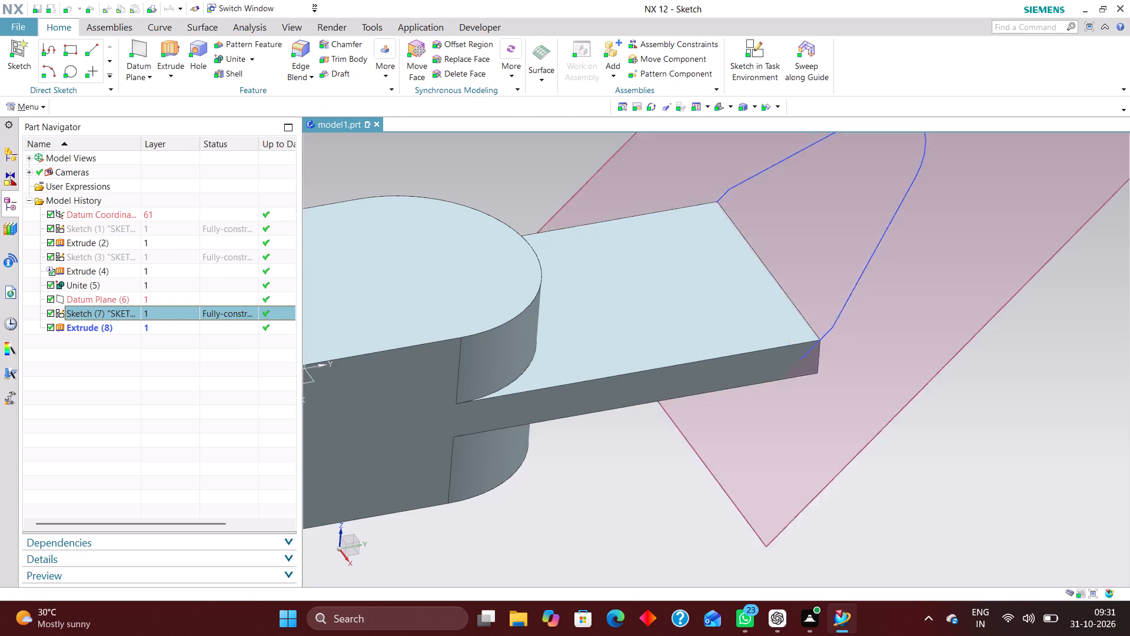
pyautogui.scroll(3, 727, 359)
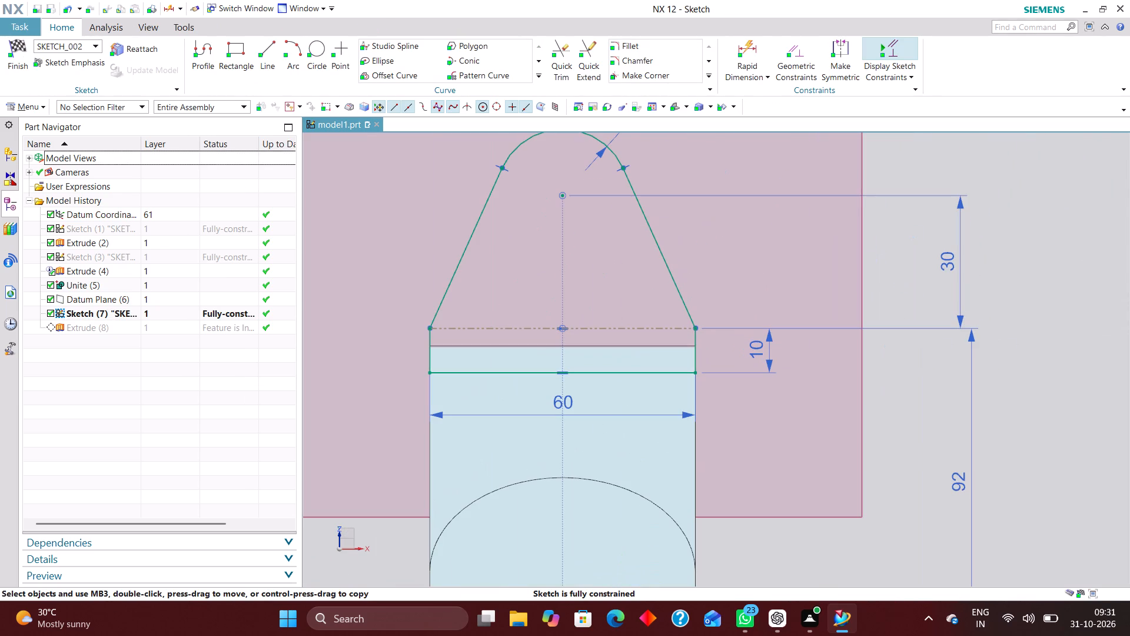
pyautogui.scroll(-3, 731, 317)
pyautogui.doubleClick(852, 397)
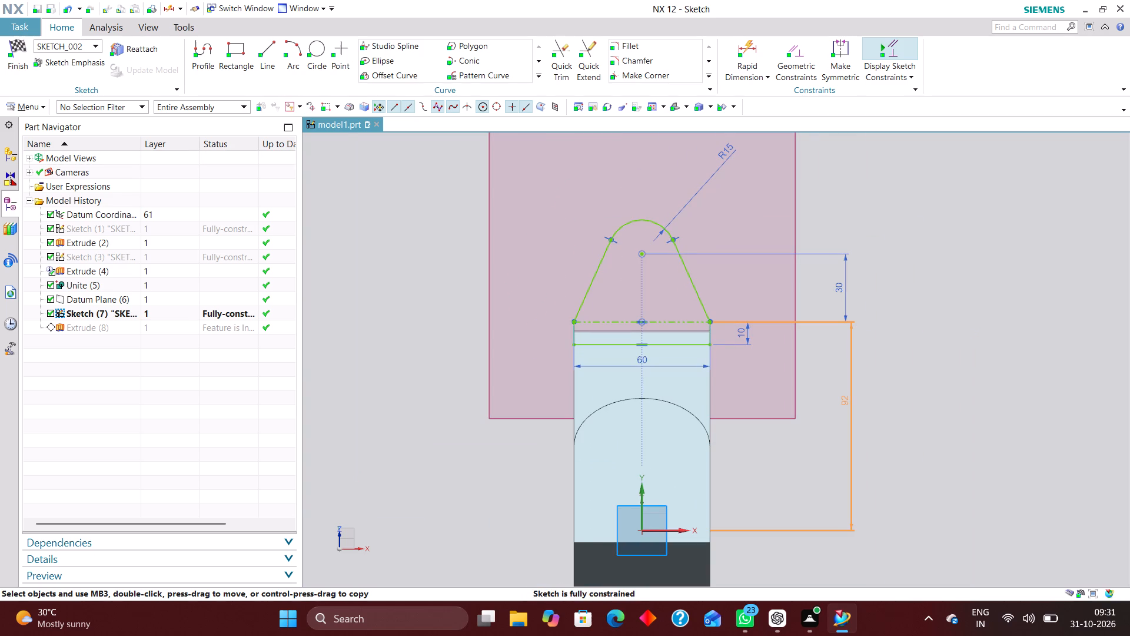
pyautogui.write('90')
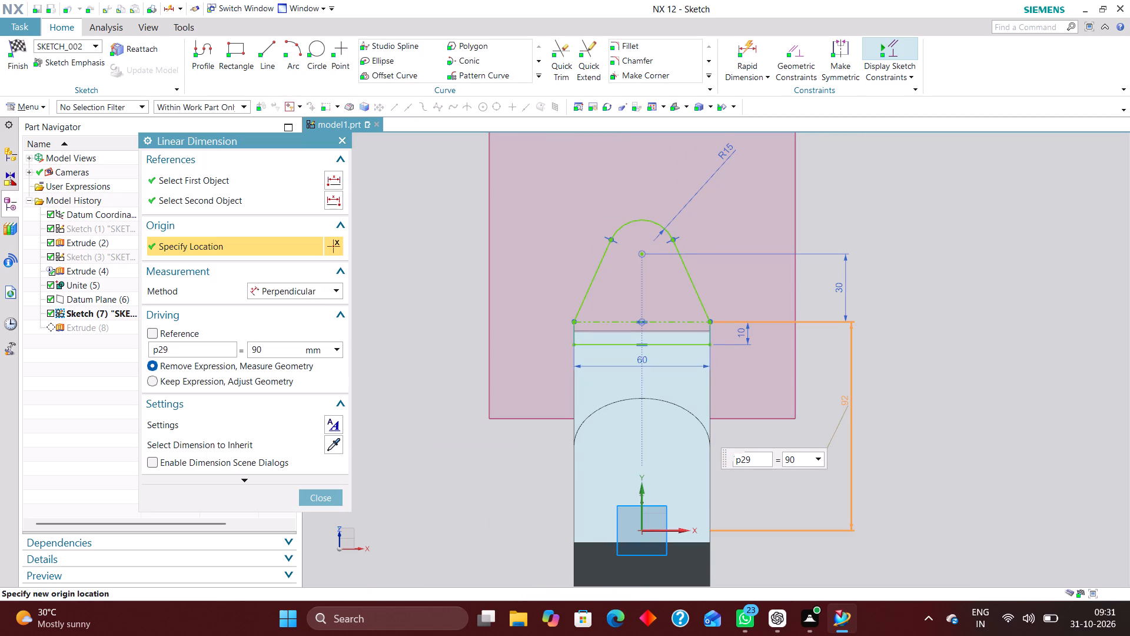
pyautogui.press('Return')
pyautogui.write('89')
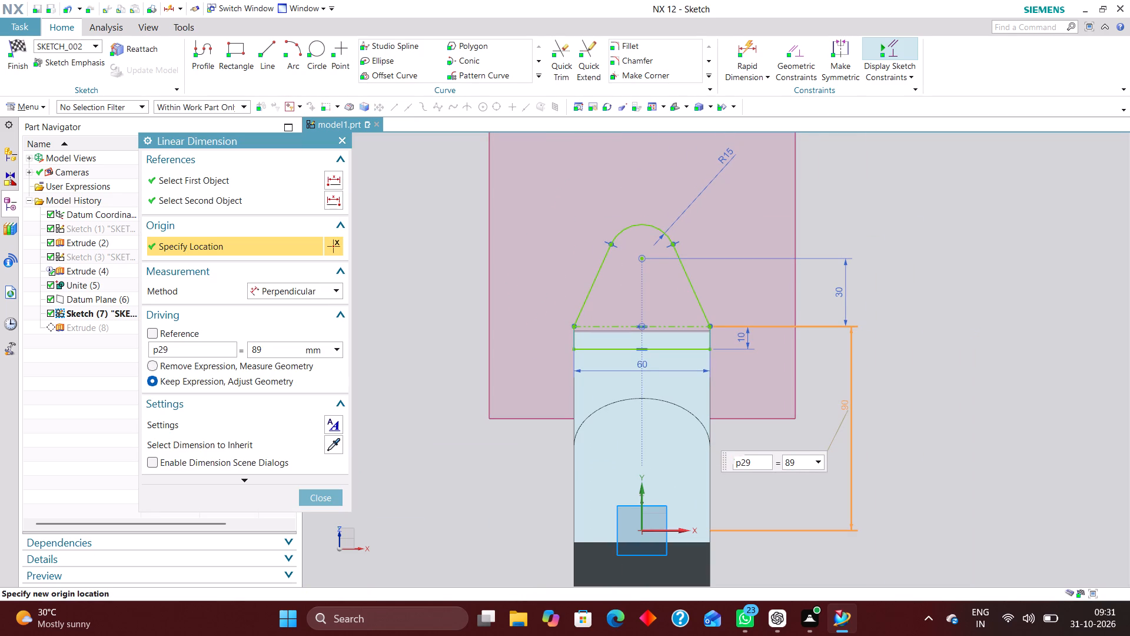
pyautogui.press('Return')
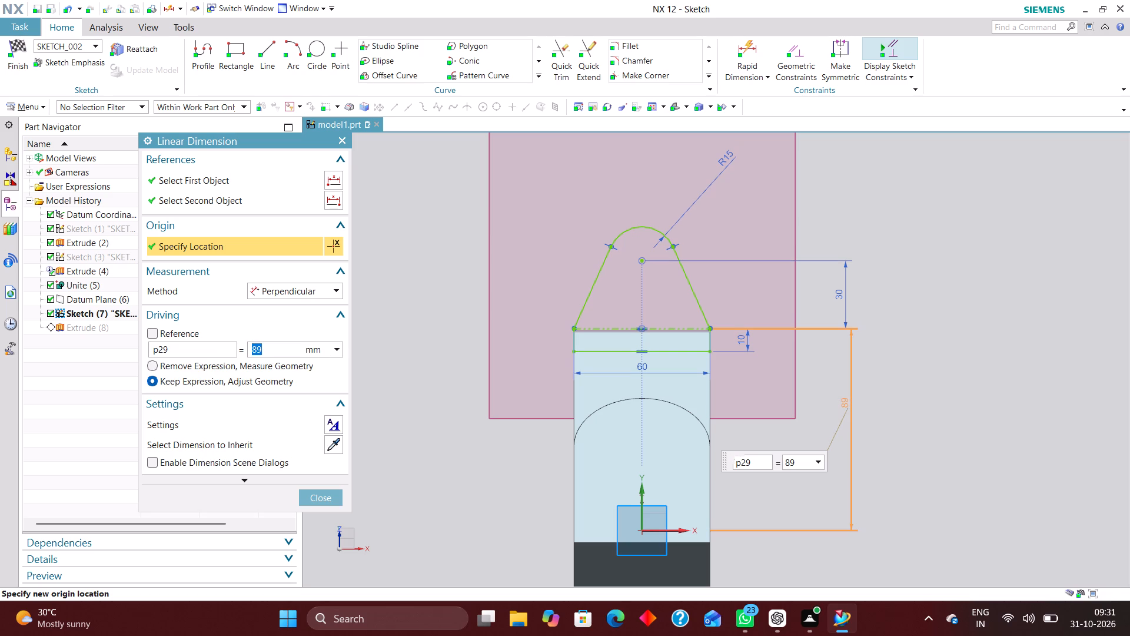
pyautogui.write('88')
pyautogui.press('Return')
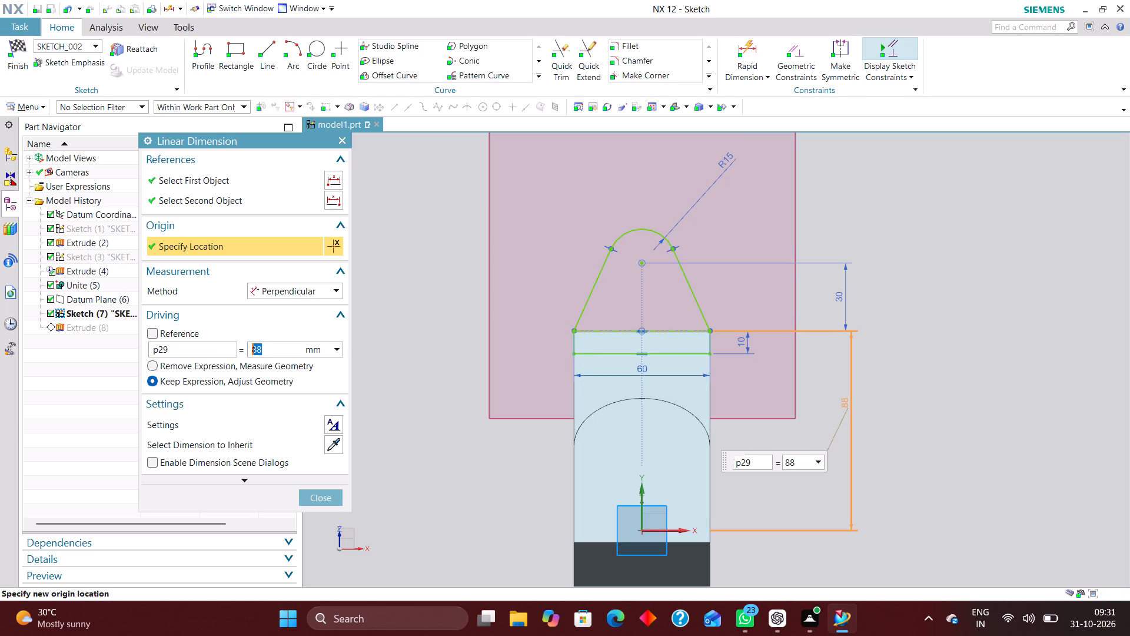
pyautogui.click(334, 500)
pyautogui.click(16, 41)
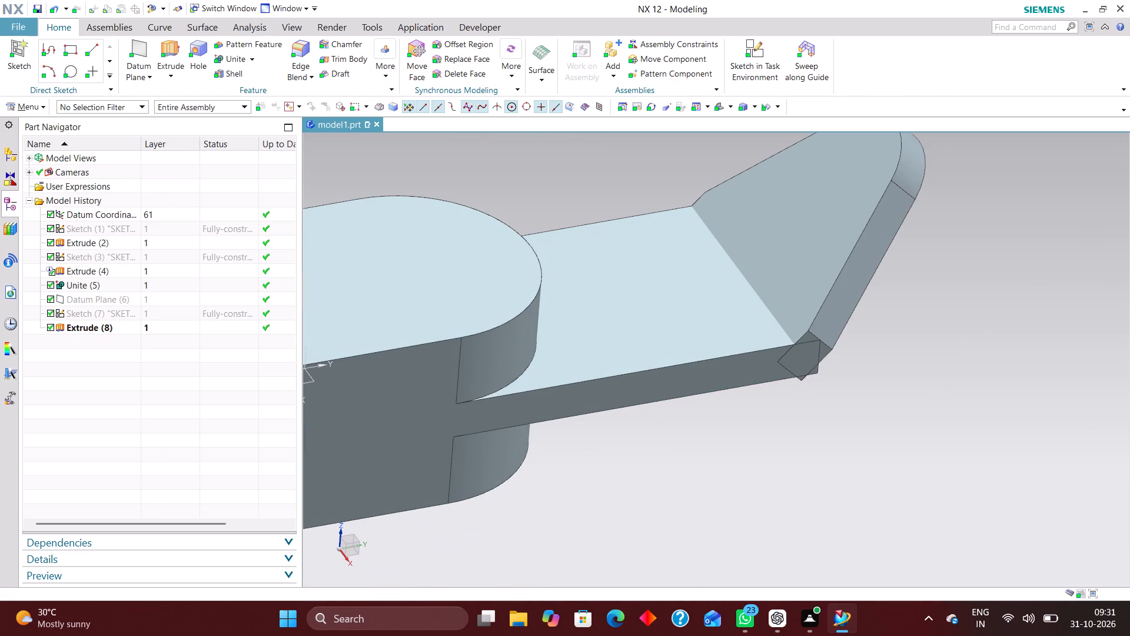
# Reopen the tapered profile's sketch with rollback and convert the reference line across the taper's base into an active line.
pyautogui.scroll(4, 850, 353)
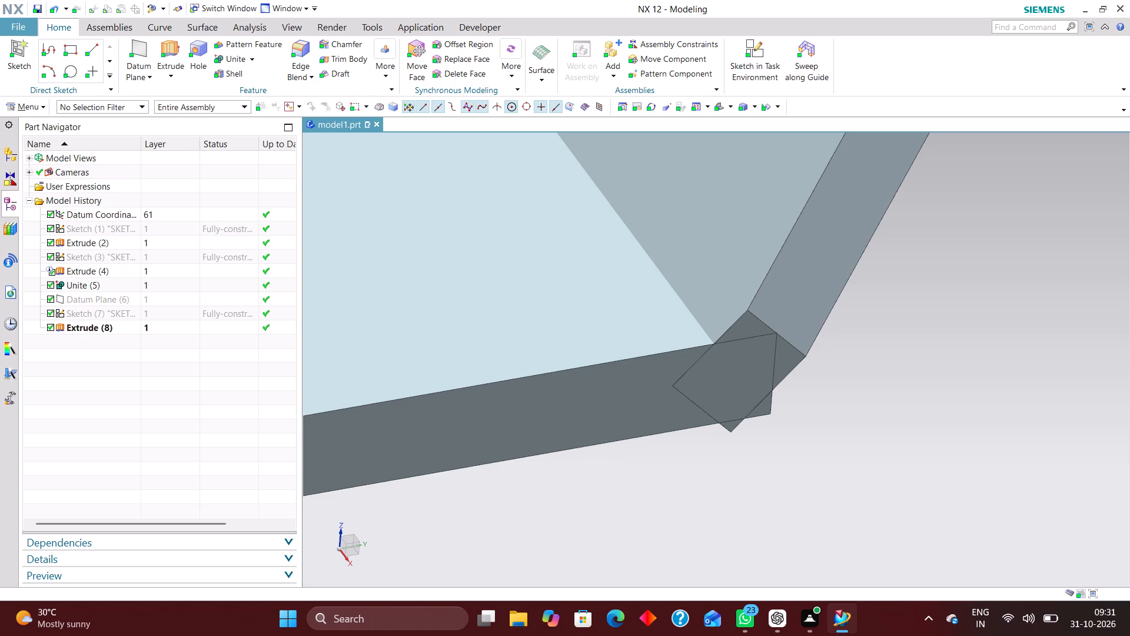
pyautogui.scroll(-3, 742, 400)
pyautogui.click(180, 312)
pyautogui.rightClick(180, 310)
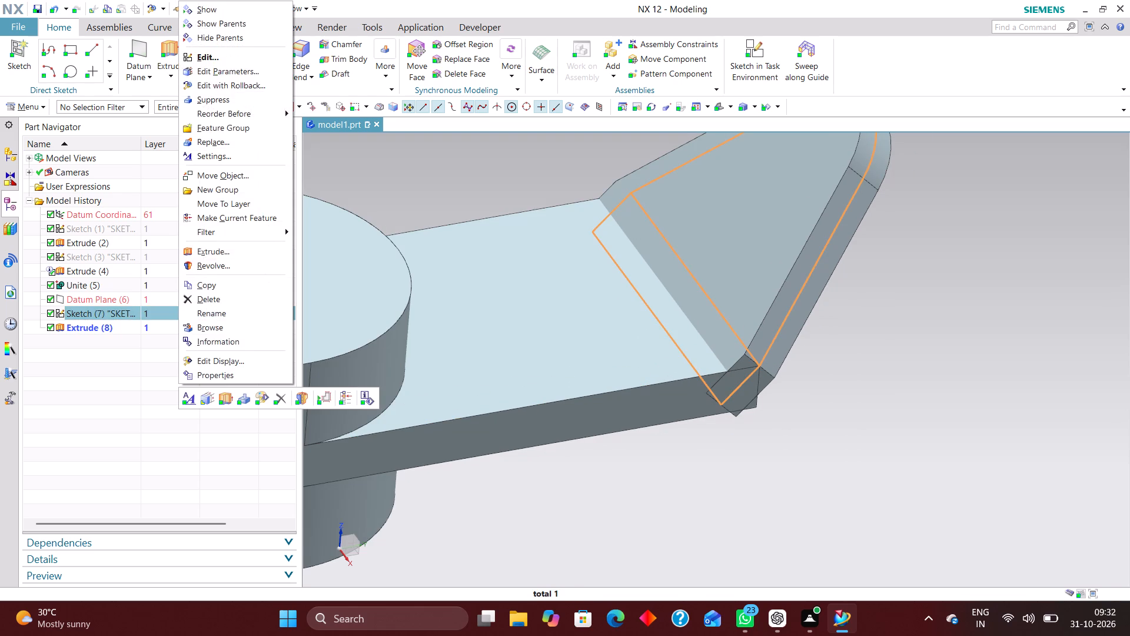
pyautogui.click(244, 82)
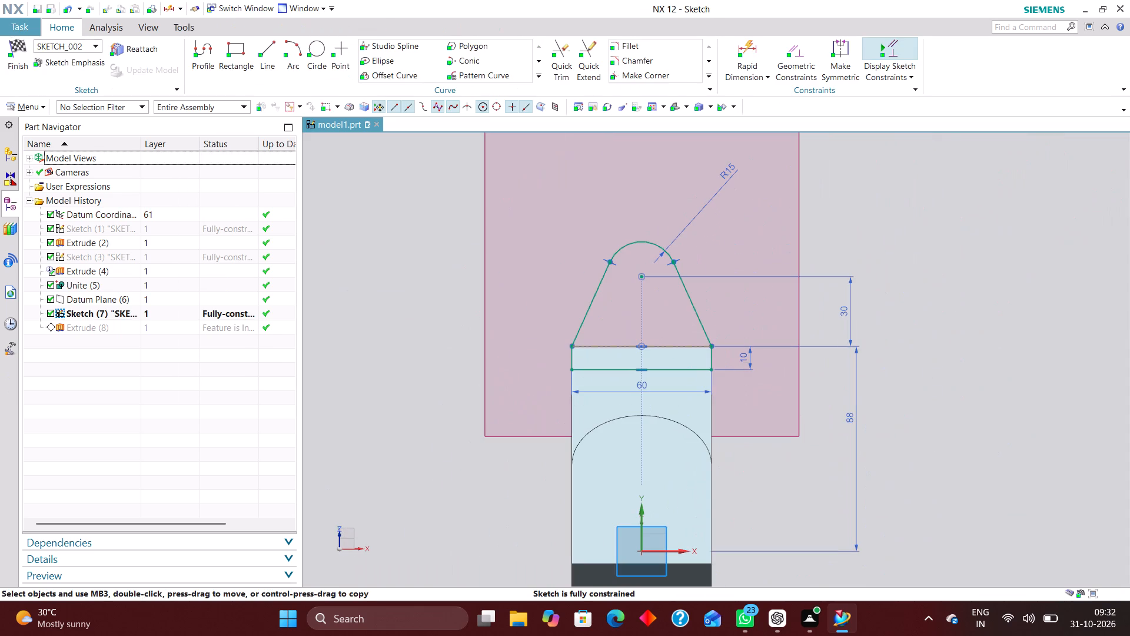
pyautogui.scroll(6, 658, 347)
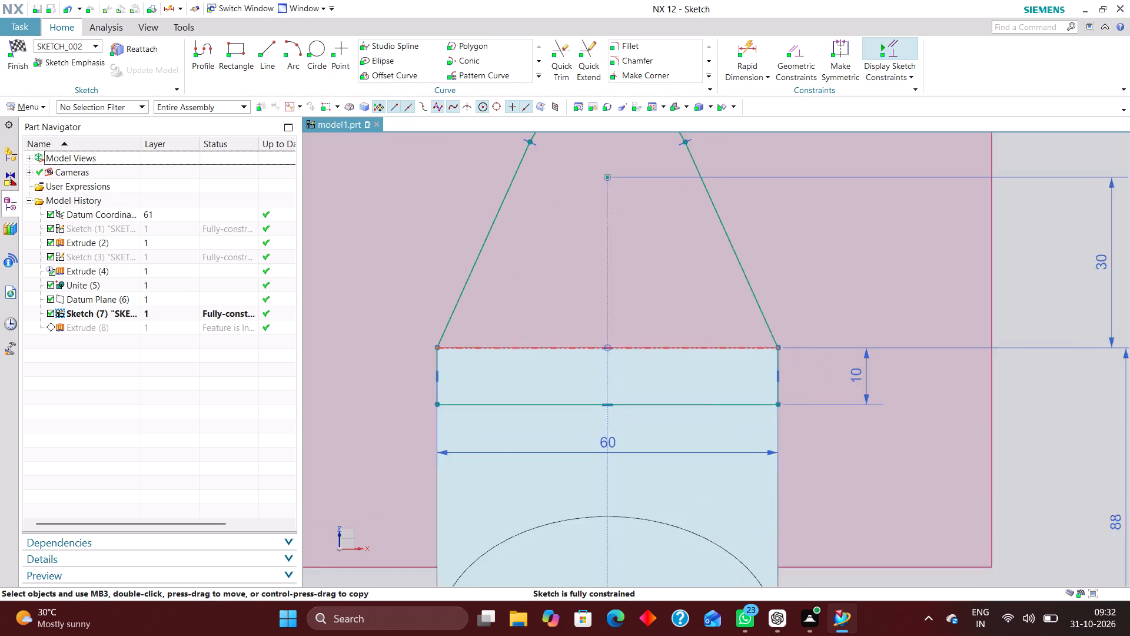
pyautogui.moveTo(679, 346); pyautogui.dragTo(728, 385, button='right')
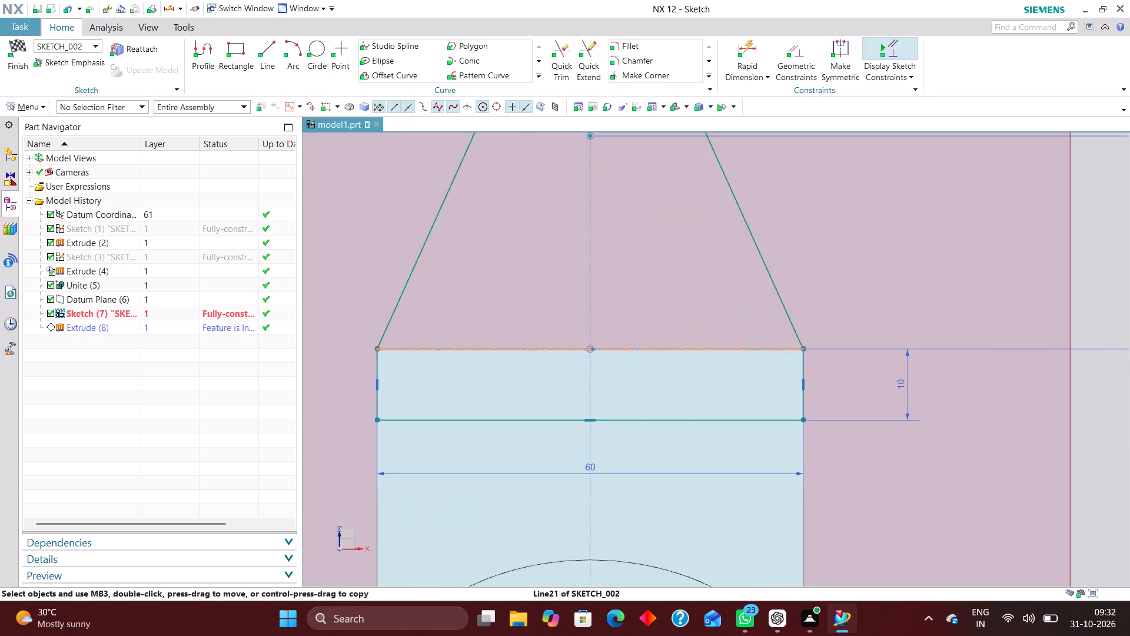
pyautogui.moveTo(723, 373); pyautogui.dragTo(736, 422, button='right')
pyautogui.moveTo(731, 349); pyautogui.dragTo(792, 413, button='right')
pyautogui.moveTo(734, 345); pyautogui.dragTo(799, 399, button='right')
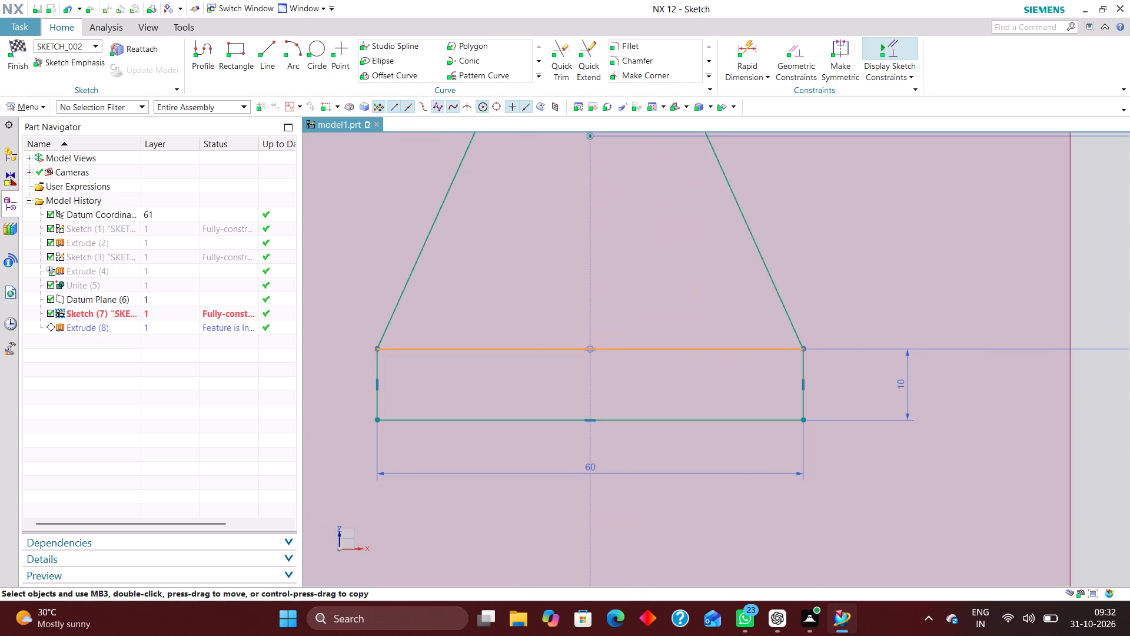
# Convert both short sides and the bottom line of the profile's rectangular part to reference, then finish the sketch without reviewing dependent sections.
pyautogui.moveTo(802, 367); pyautogui.dragTo(853, 433, button='right')
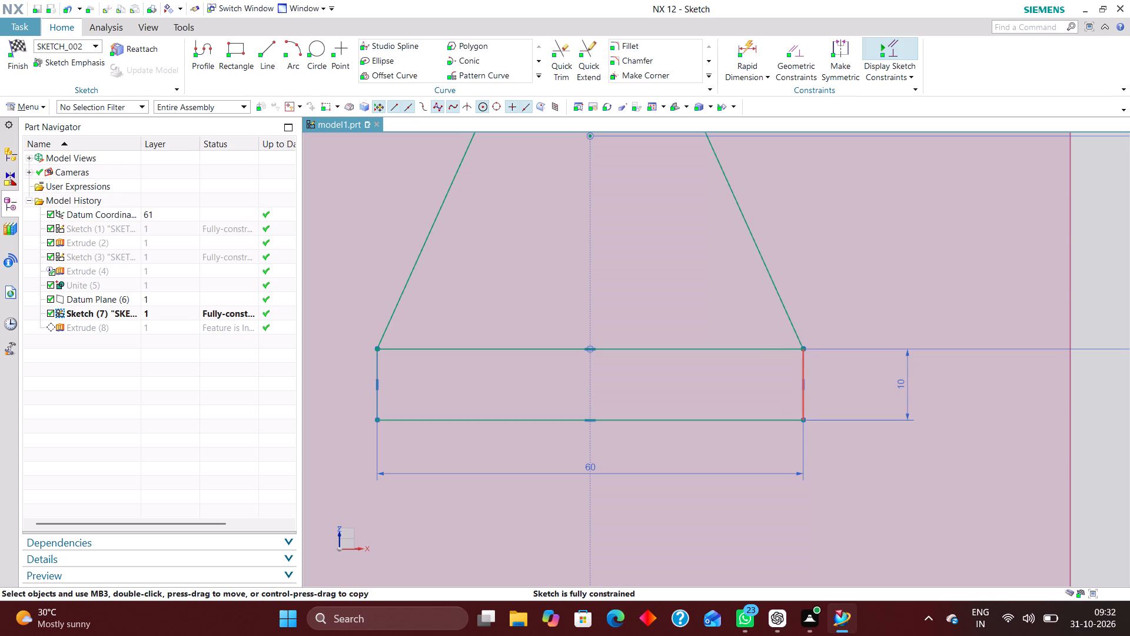
pyautogui.moveTo(803, 367); pyautogui.dragTo(833, 406, button='right')
pyautogui.moveTo(753, 418); pyautogui.dragTo(770, 468, button='right')
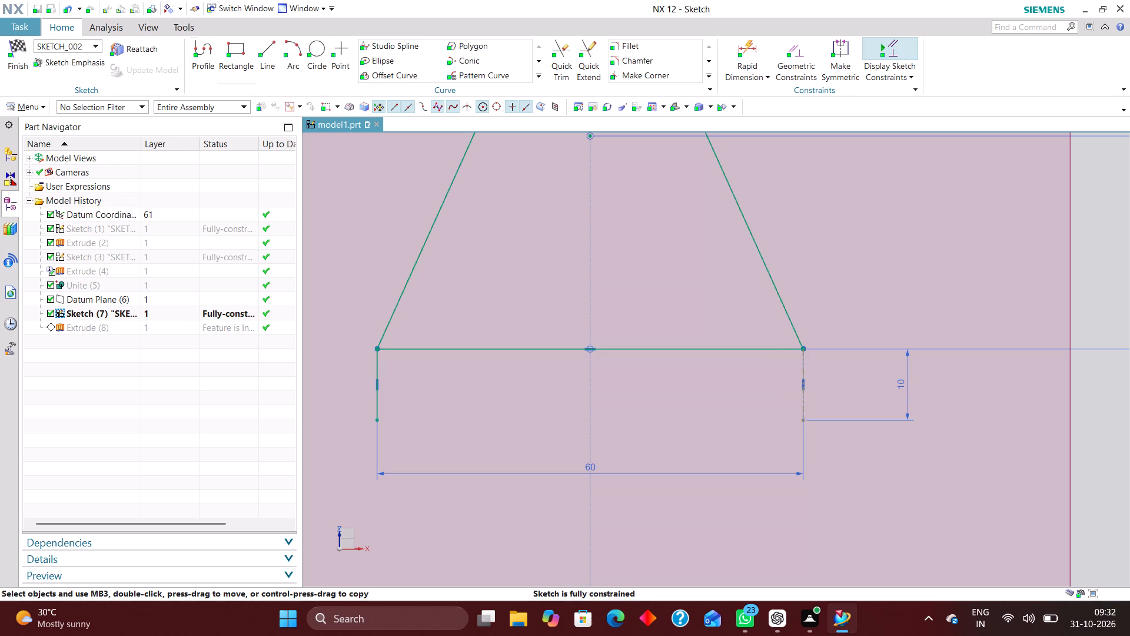
pyautogui.click(72, 10)
pyautogui.moveTo(669, 415); pyautogui.dragTo(672, 416, button='right')
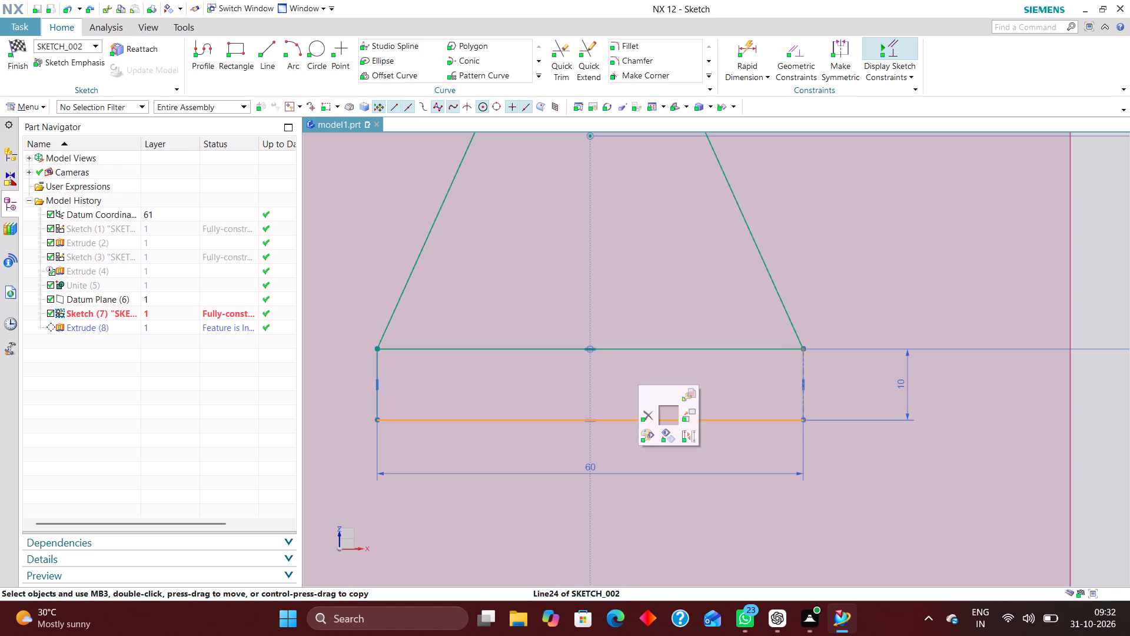
pyautogui.moveTo(672, 416); pyautogui.dragTo(748, 482, button='right')
pyautogui.moveTo(707, 422); pyautogui.dragTo(774, 485, button='right')
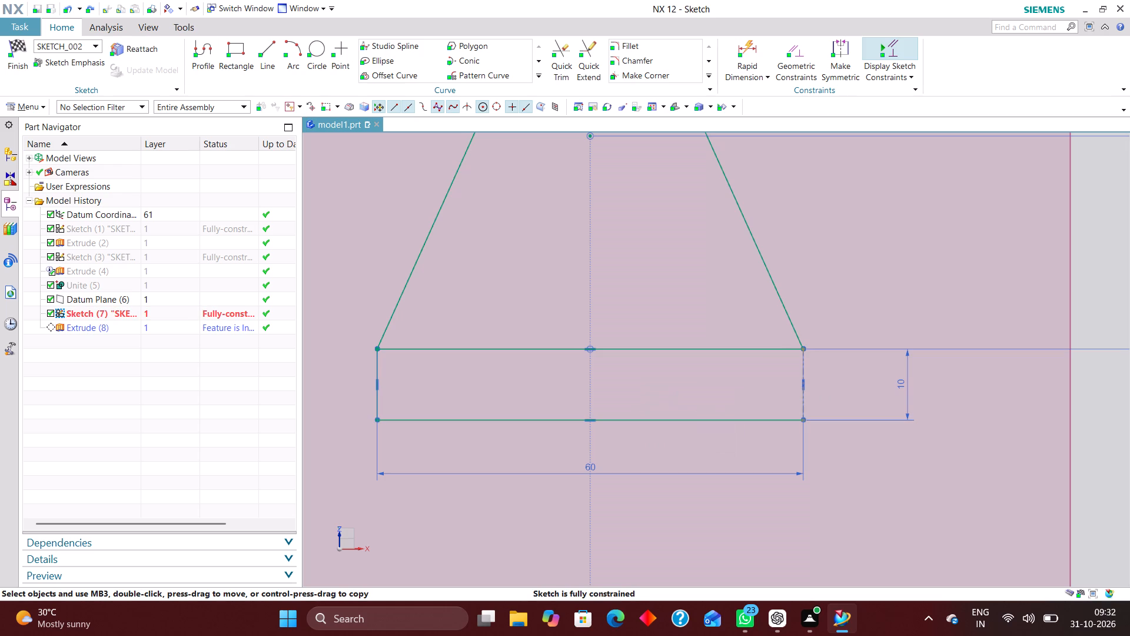
pyautogui.moveTo(725, 416); pyautogui.dragTo(792, 473, button='right')
pyautogui.moveTo(723, 415); pyautogui.dragTo(775, 456, button='right')
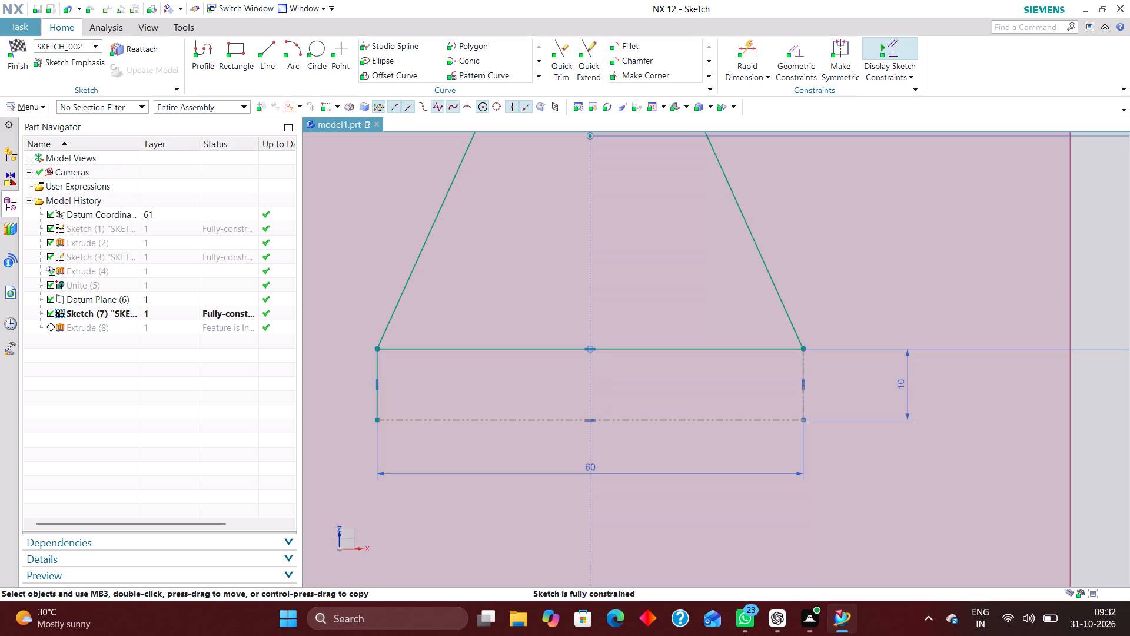
pyautogui.moveTo(372, 396); pyautogui.dragTo(431, 446, button='right')
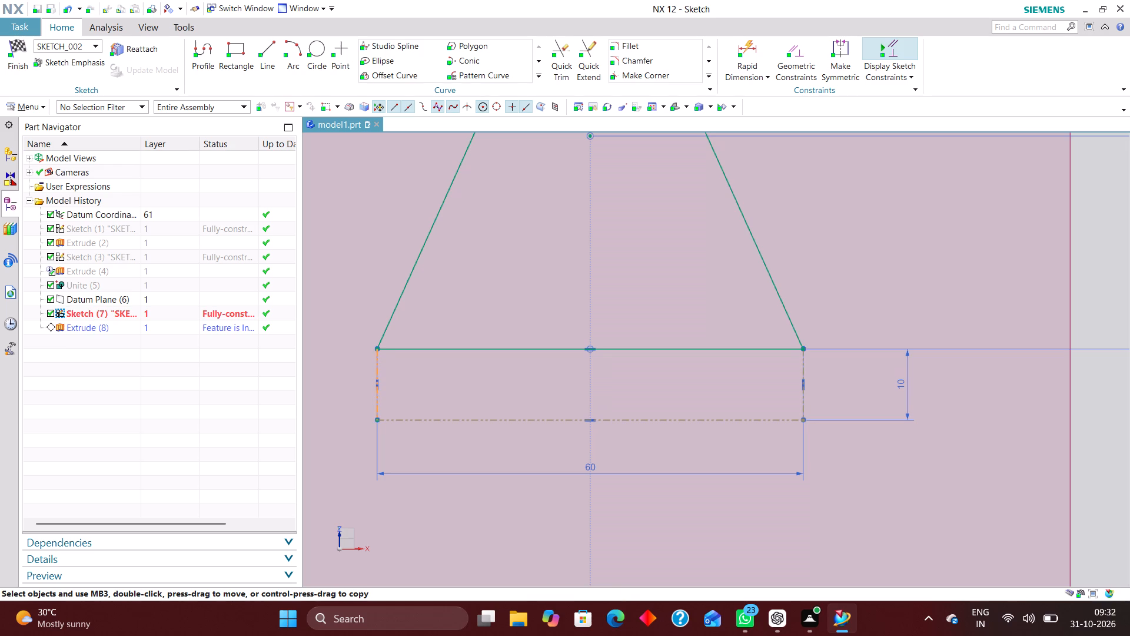
pyautogui.click(21, 49)
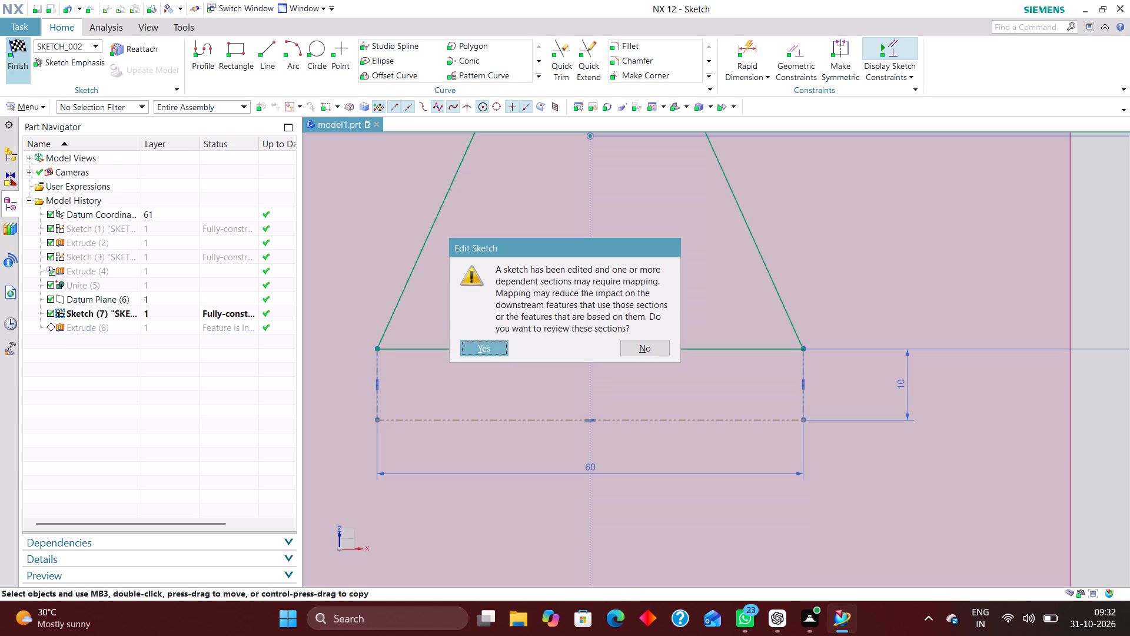
pyautogui.click(651, 344)
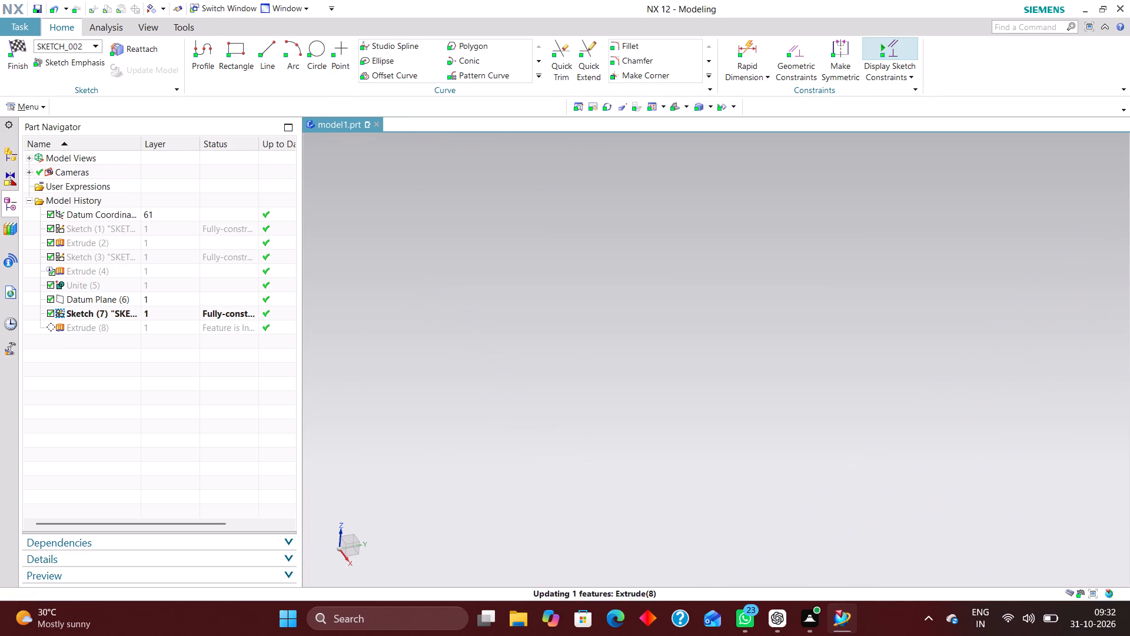
# Show the hidden plate body again from its extrude in the model history.
pyautogui.rightClick(105, 271)
pyautogui.click(137, 259)
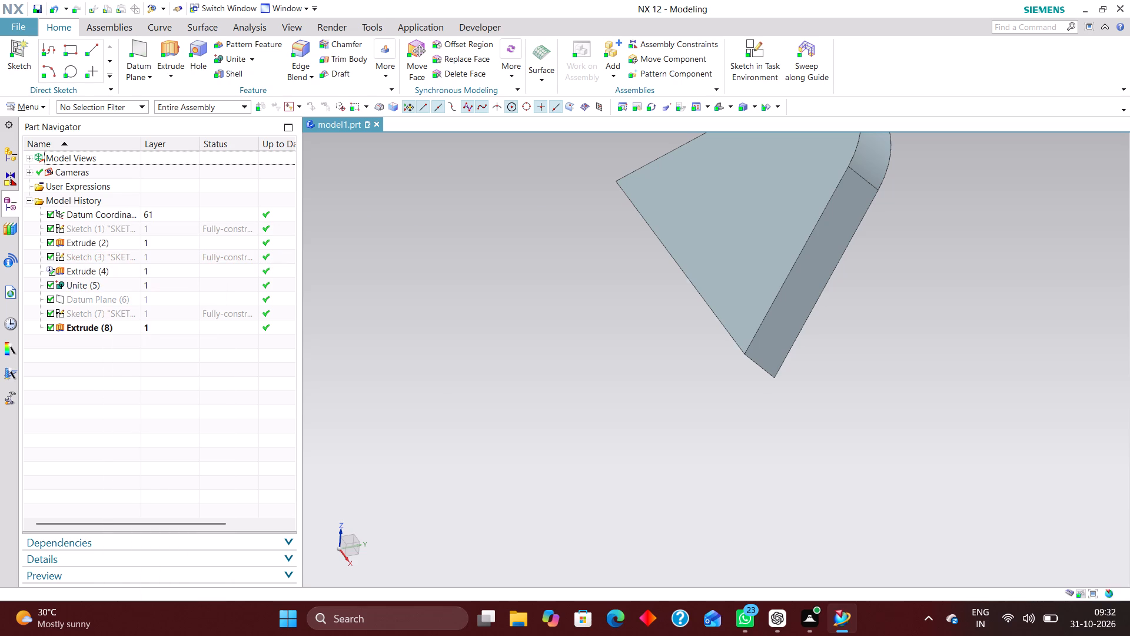
# Reopen the angled body's extrusion, try a symmetric distance of 1 mm, and switch its limits from symmetric to separate start and end values.
pyautogui.moveTo(863, 397); pyautogui.dragTo(850, 372, button='middle')
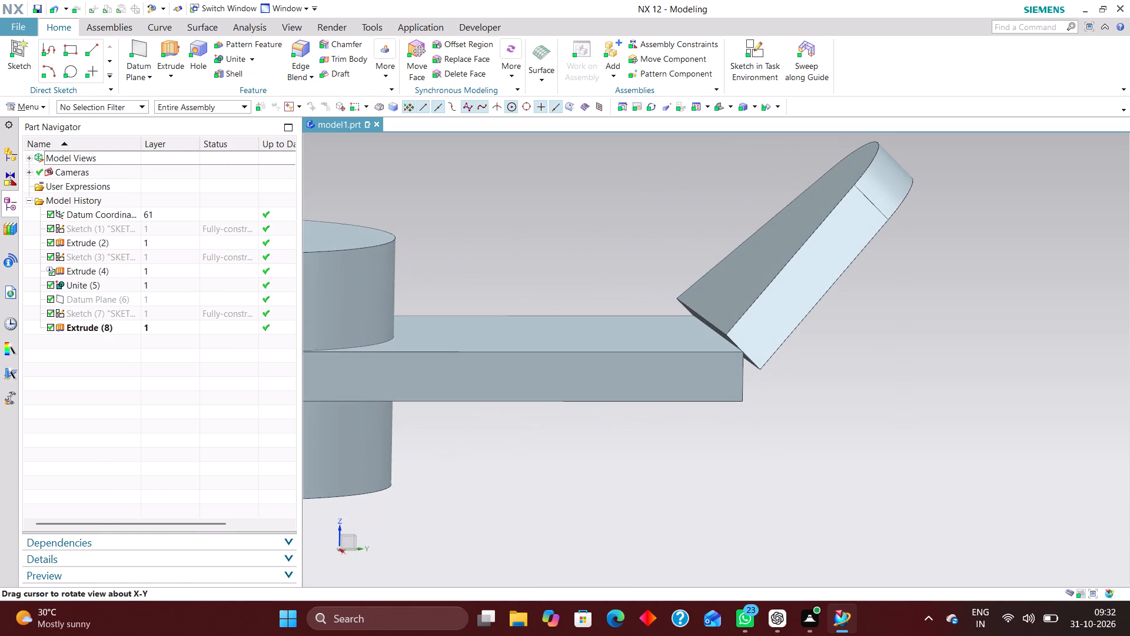
pyautogui.moveTo(947, 368); pyautogui.dragTo(891, 376, button='right')
pyautogui.scroll(4, 722, 316)
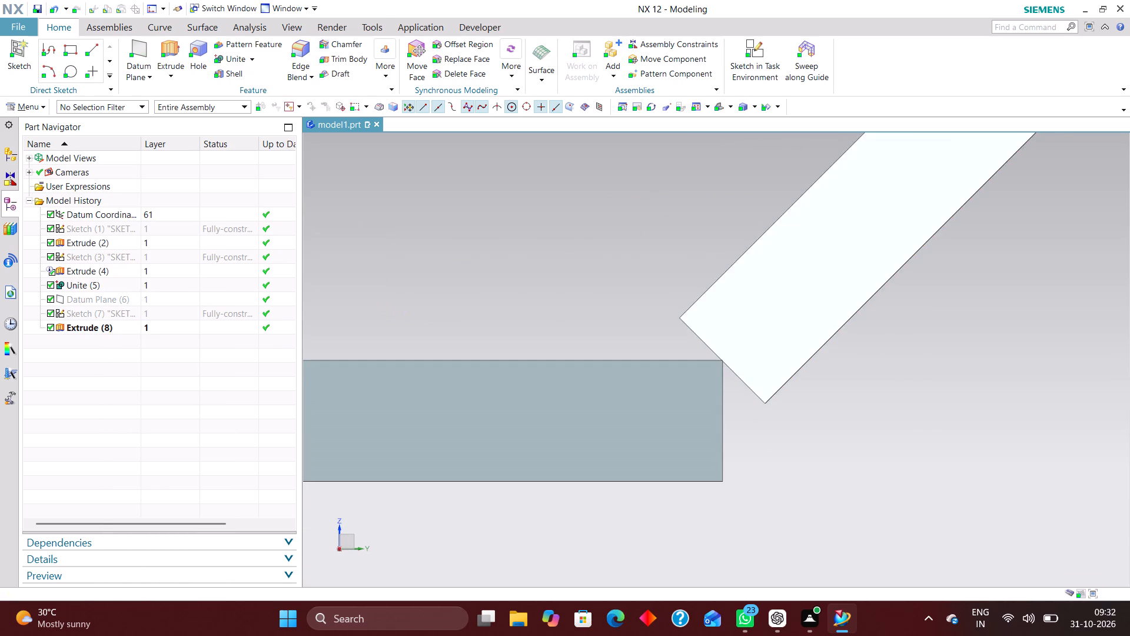
pyautogui.scroll(-2, 838, 409)
pyautogui.doubleClick(786, 348)
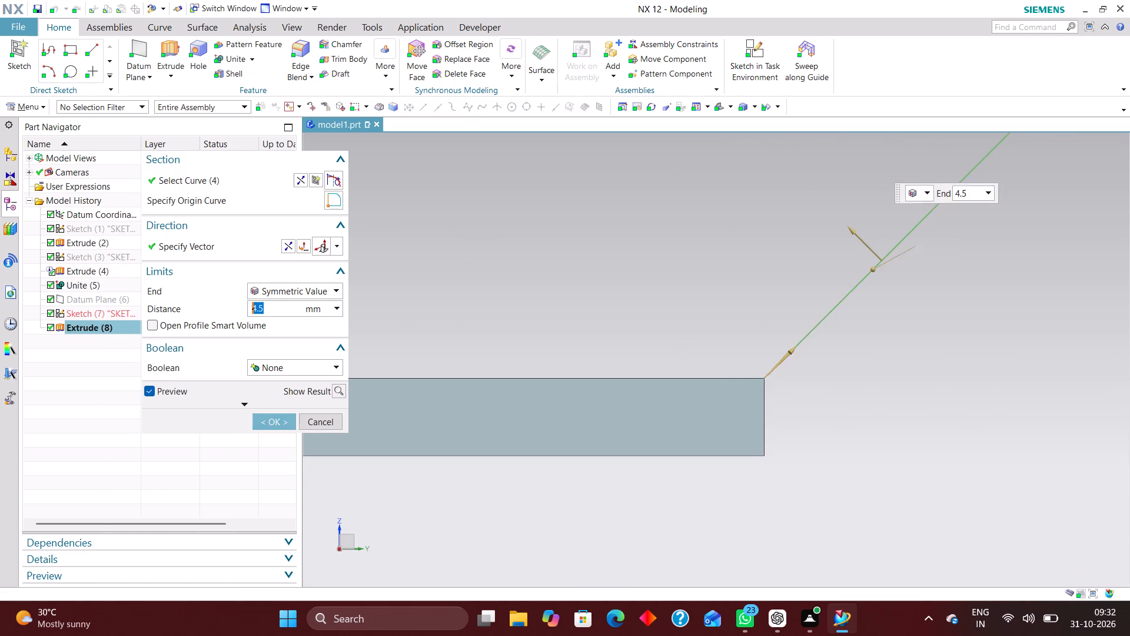
pyautogui.moveTo(850, 226); pyautogui.dragTo(875, 247)
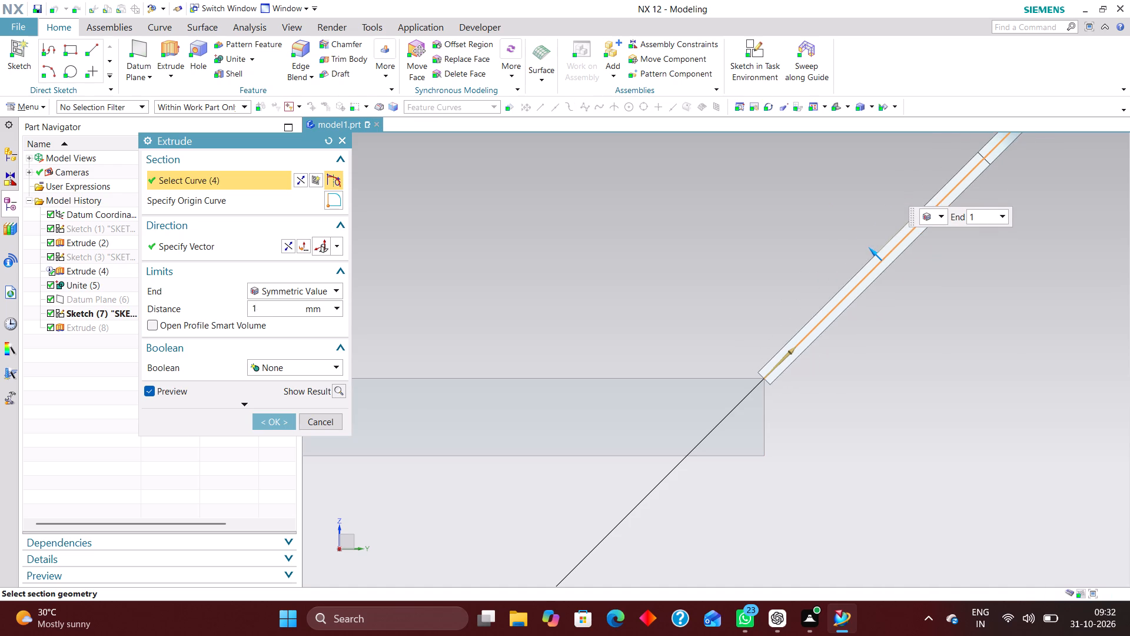
pyautogui.moveTo(875, 247); pyautogui.dragTo(877, 243)
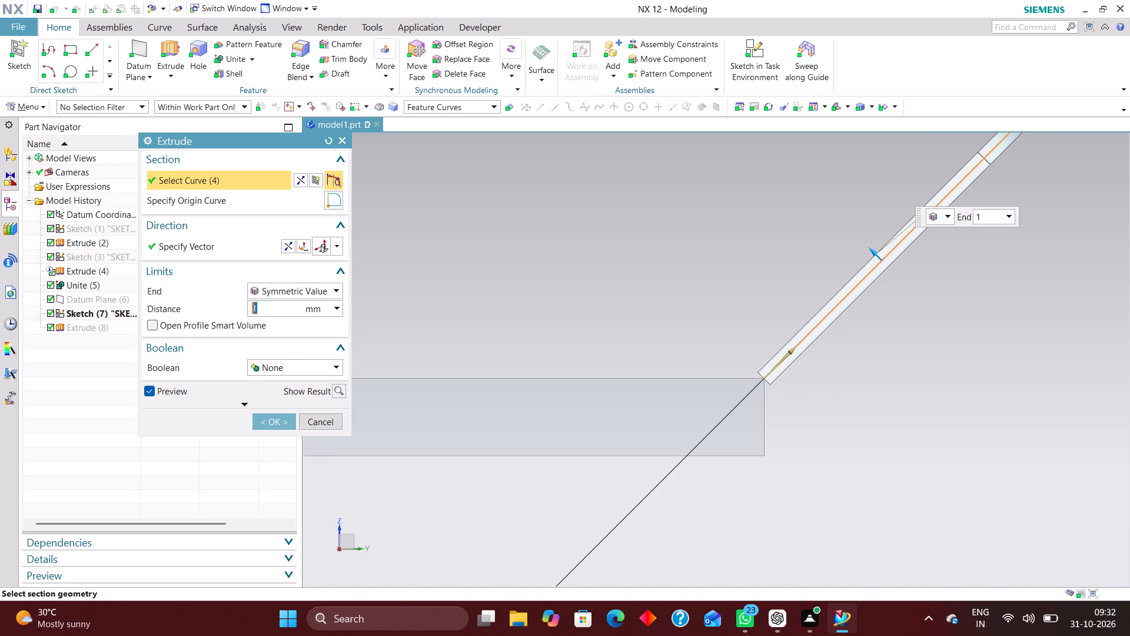
pyautogui.click(333, 284)
pyautogui.click(321, 298)
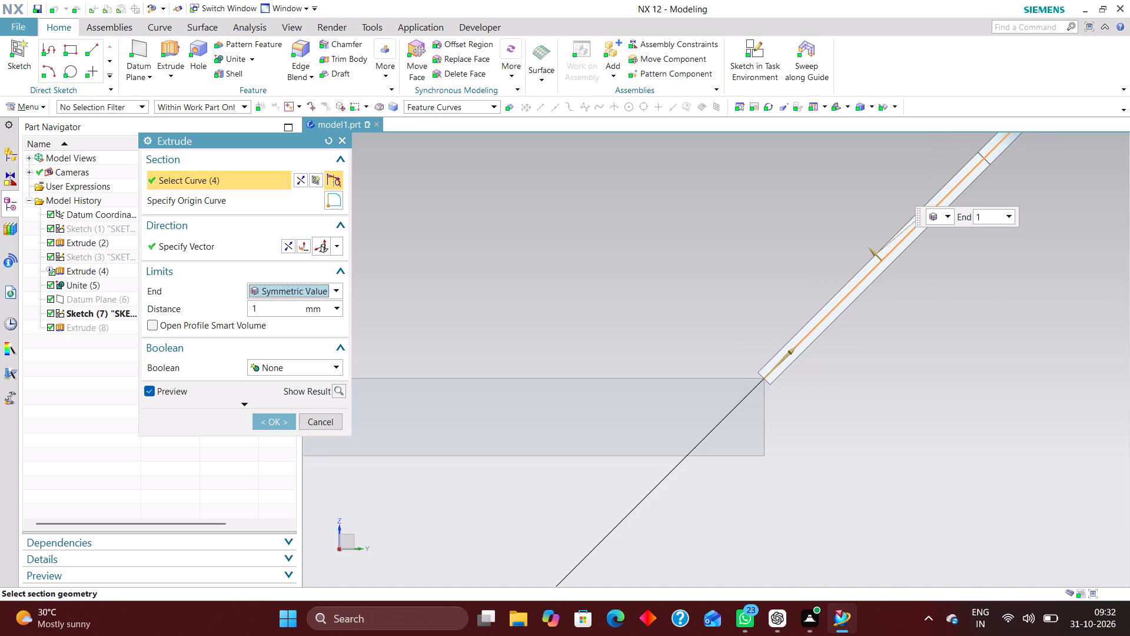
pyautogui.click(333, 288)
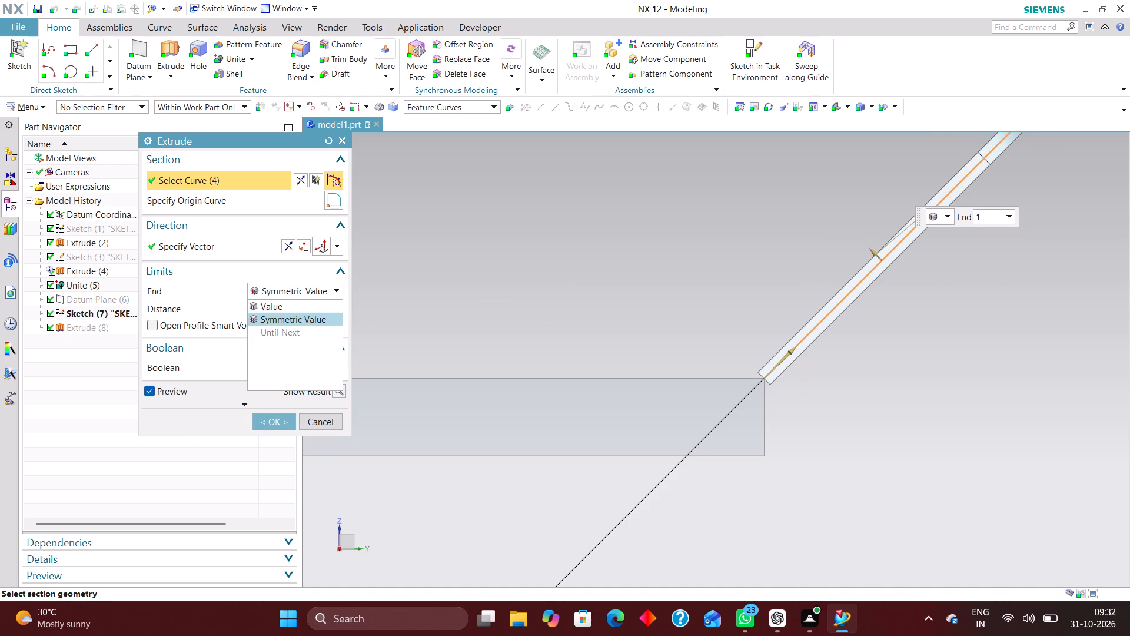
pyautogui.click(305, 302)
# Set the angled body's extrusion limits to a start of -10.5 mm and an end of 0 mm, and accept the edit.
pyautogui.moveTo(890, 266); pyautogui.dragTo(915, 286)
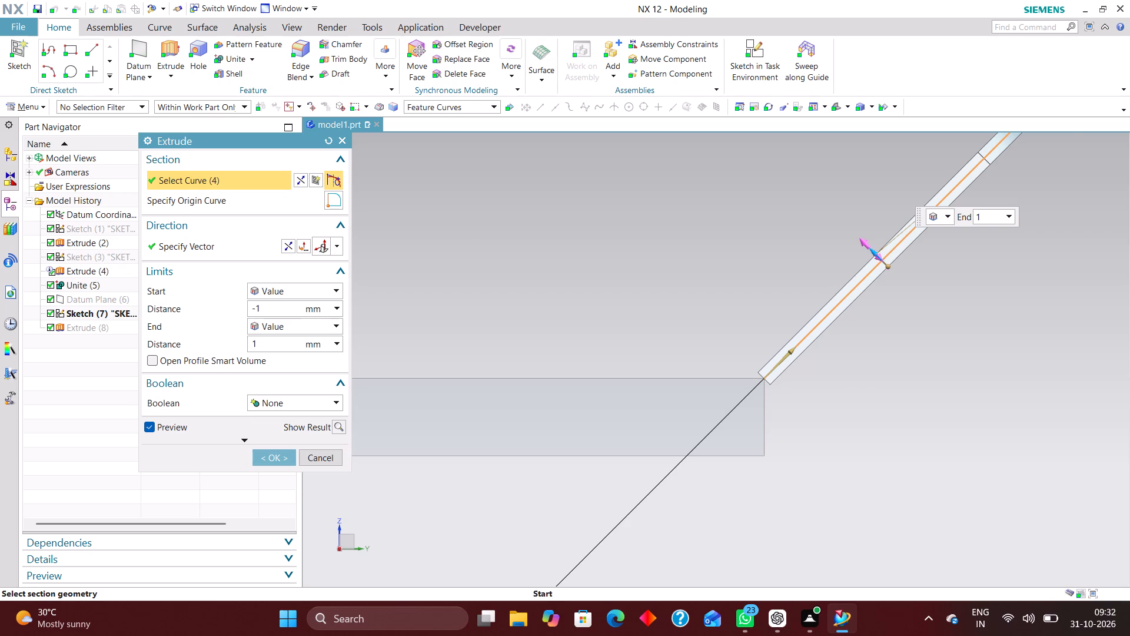
pyautogui.moveTo(915, 286); pyautogui.dragTo(960, 319)
pyautogui.moveTo(874, 247); pyautogui.dragTo(881, 253)
pyautogui.scroll(3, 778, 435)
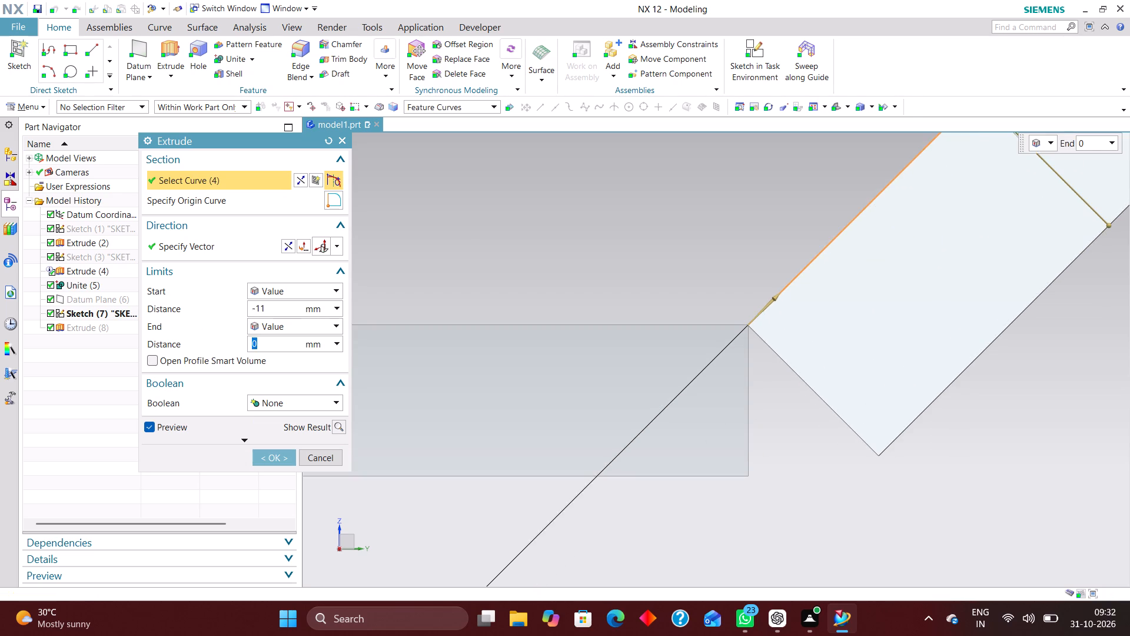
pyautogui.scroll(-3, 817, 430)
pyautogui.moveTo(971, 327); pyautogui.dragTo(964, 324)
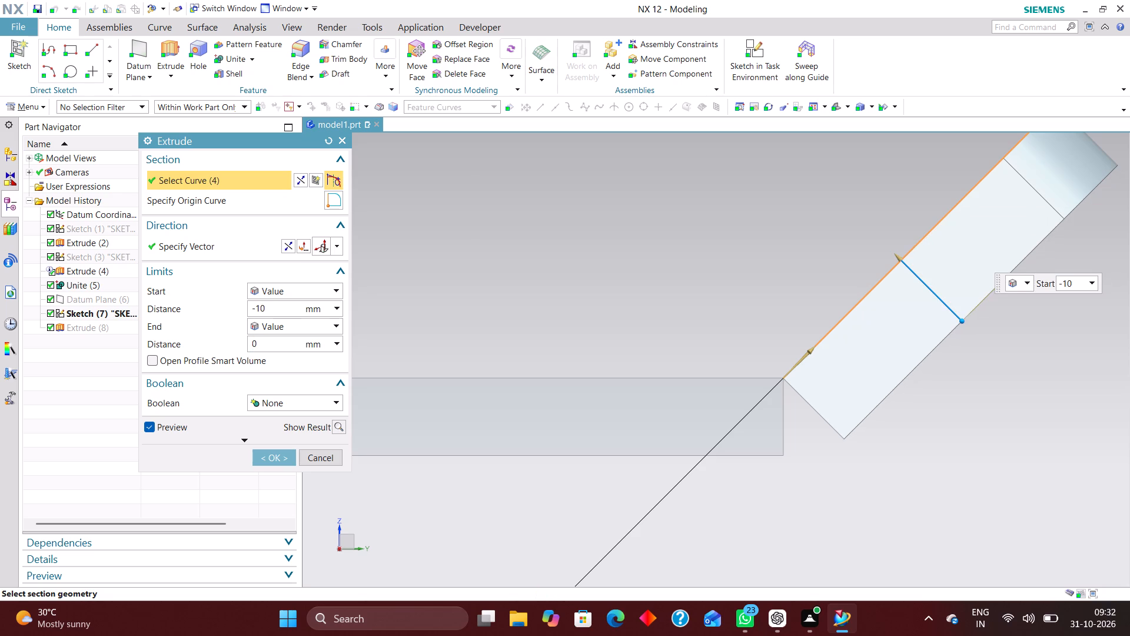
pyautogui.moveTo(964, 324); pyautogui.dragTo(965, 324)
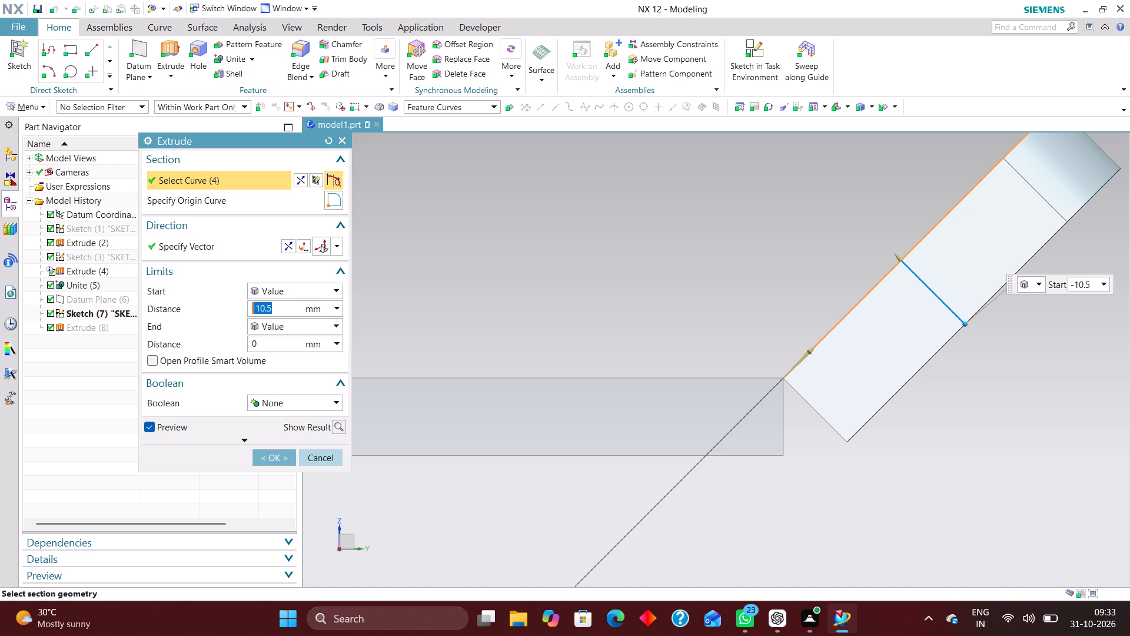
pyautogui.click(271, 452)
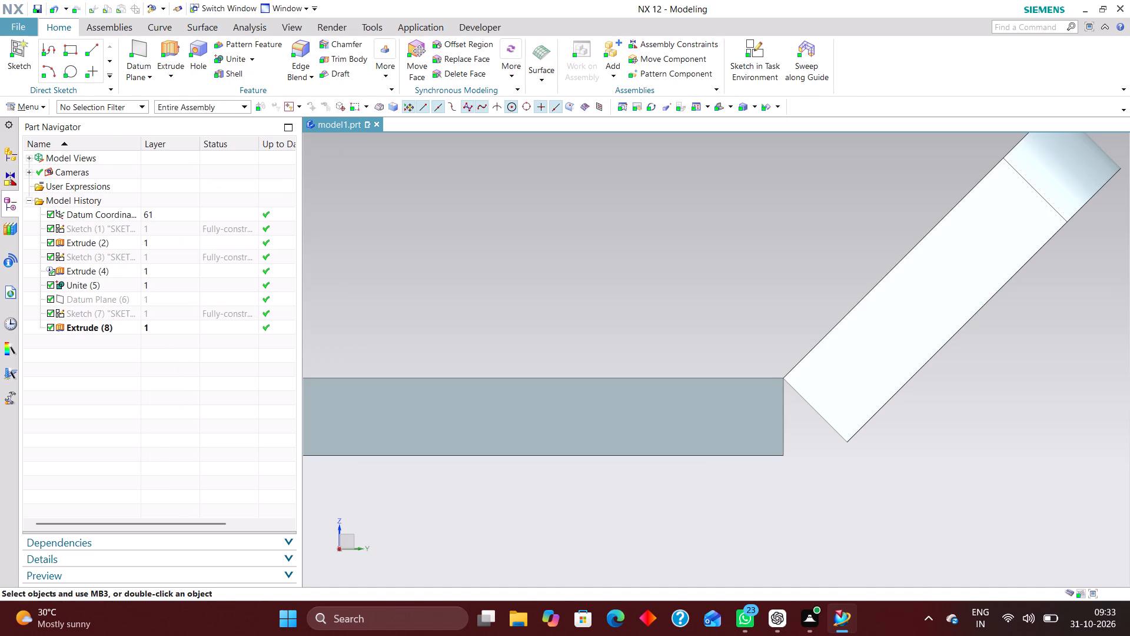
# Examine the joint between the angled body and the plate's end from an oblique view and from the side.
pyautogui.moveTo(657, 316); pyautogui.dragTo(680, 353, button='middle')
pyautogui.scroll(7, 810, 467)
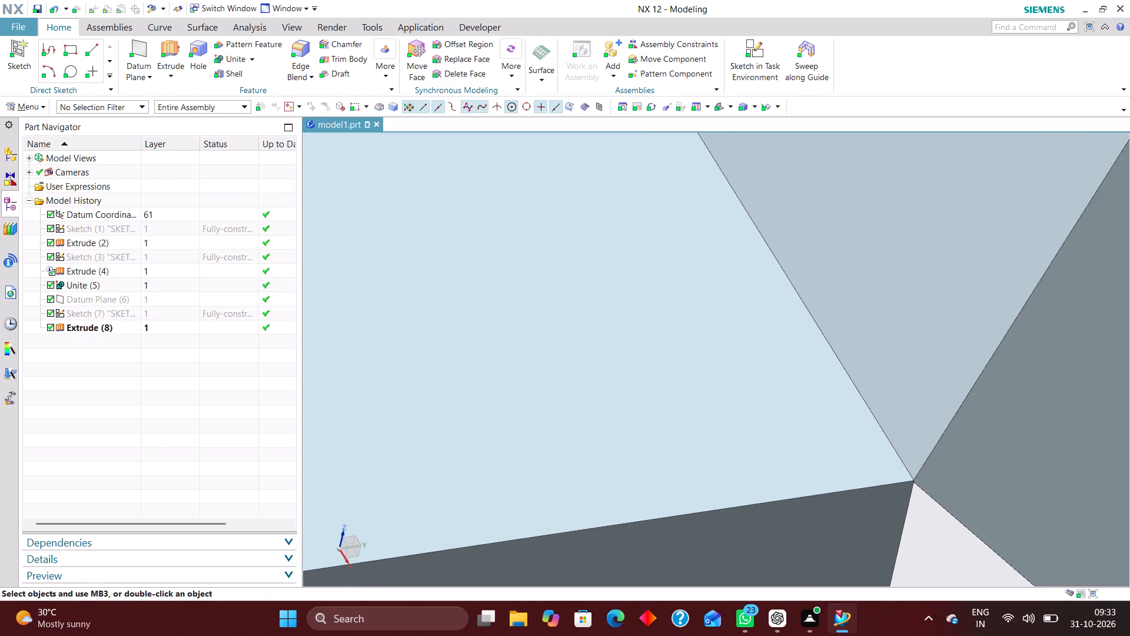
pyautogui.scroll(16, 918, 476)
pyautogui.scroll(-5, 824, 424)
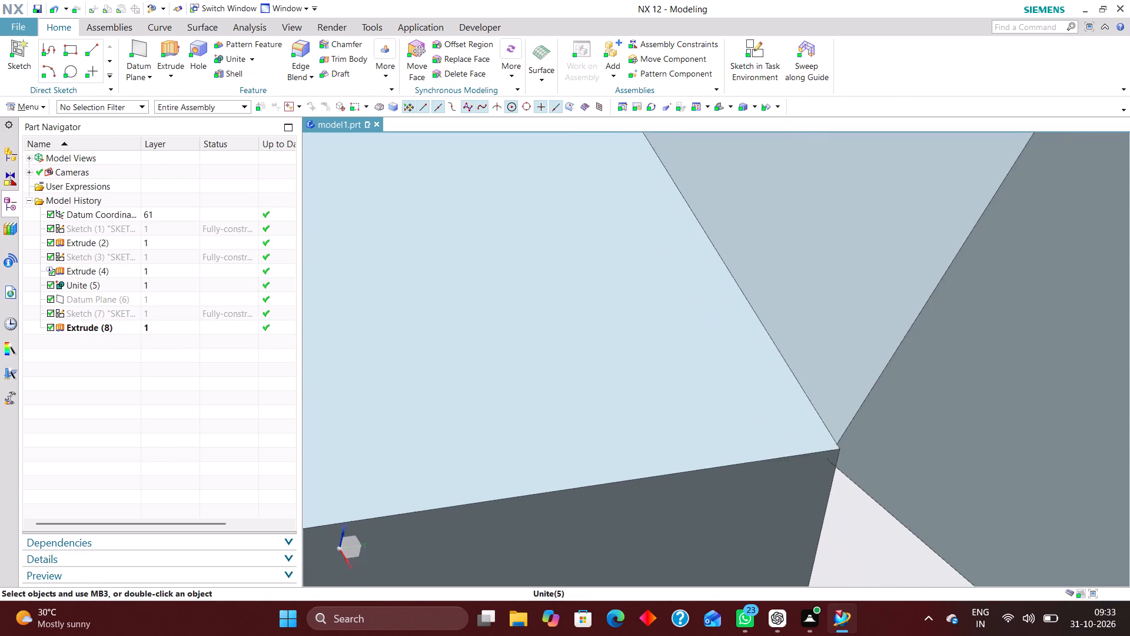
pyautogui.scroll(-16, 850, 453)
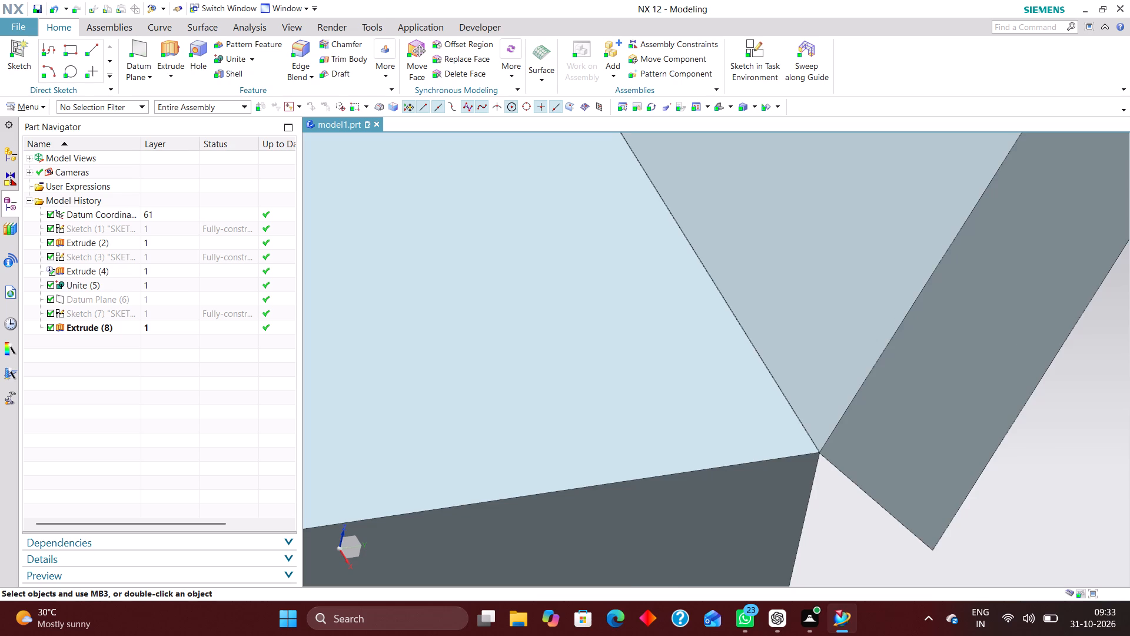
pyautogui.scroll(-4, 799, 429)
pyautogui.moveTo(989, 438); pyautogui.dragTo(882, 433, button='right')
pyautogui.scroll(3, 765, 367)
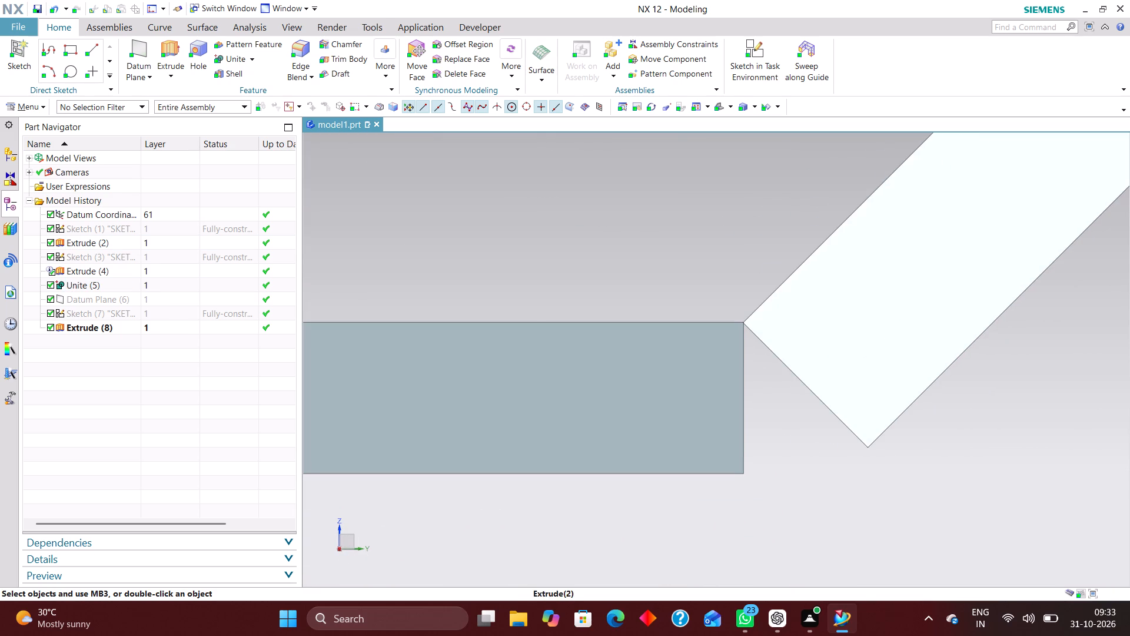
# Unite the angled body, as the tool, with the plate body as the target.
pyautogui.click(241, 58)
pyautogui.click(499, 344)
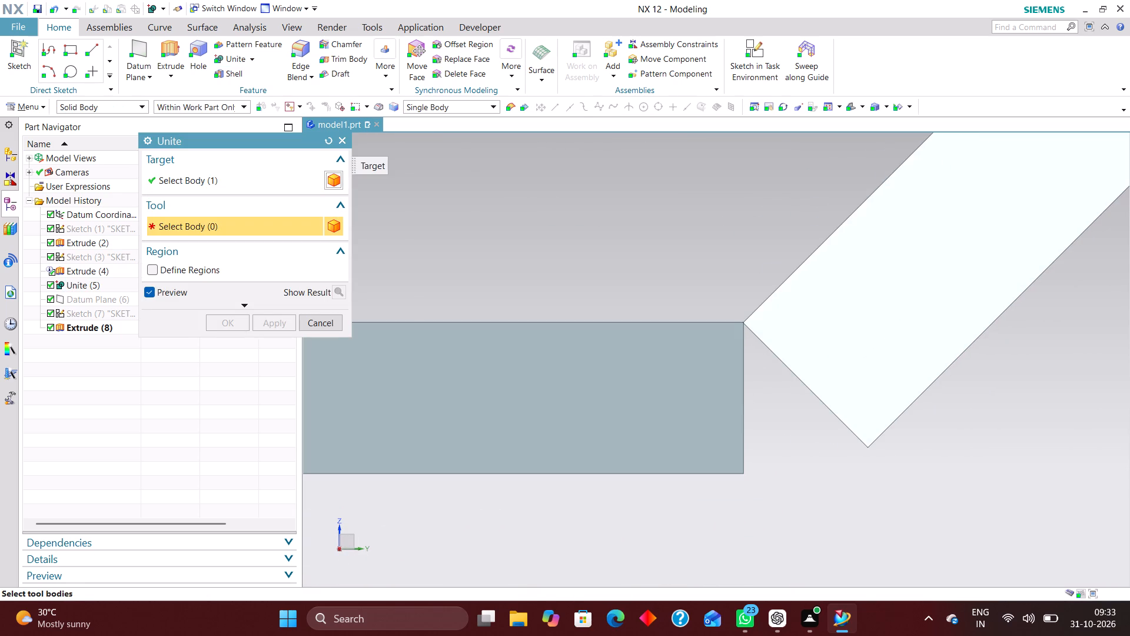
pyautogui.click(805, 313)
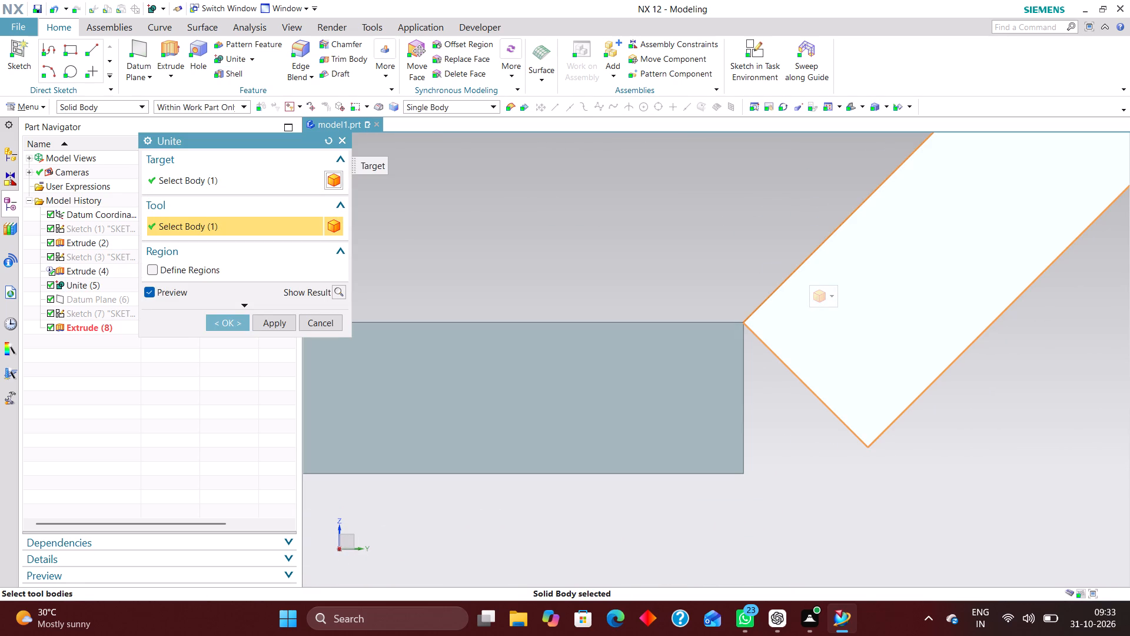
pyautogui.click(224, 319)
# Edit the angled body's extrusion and set its start distance to -9 mm.
pyautogui.moveTo(726, 371); pyautogui.dragTo(733, 383, button='middle')
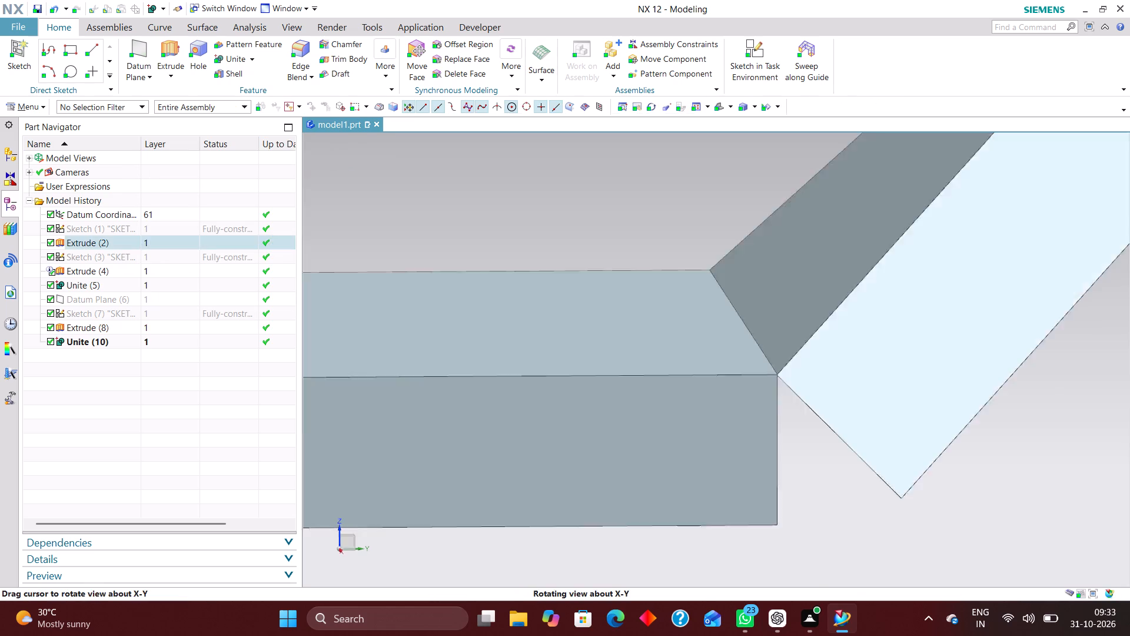
pyautogui.moveTo(733, 383); pyautogui.dragTo(765, 390, button='middle')
pyautogui.moveTo(765, 390); pyautogui.dragTo(749, 396, button='middle')
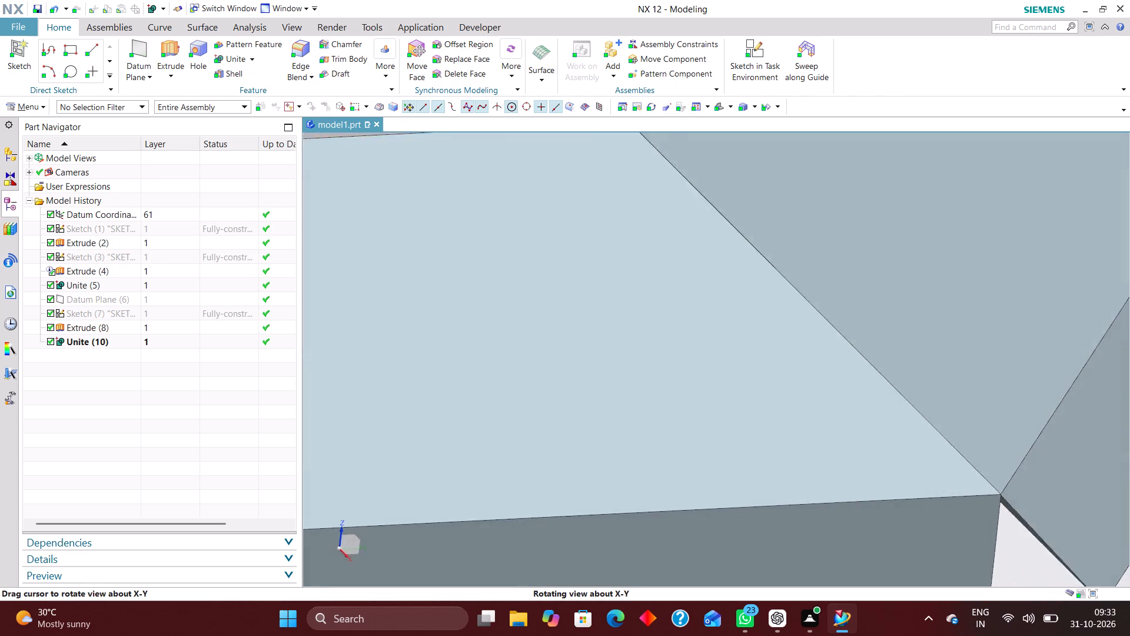
pyautogui.moveTo(749, 396); pyautogui.dragTo(745, 408, button='middle')
pyautogui.scroll(-4, 741, 359)
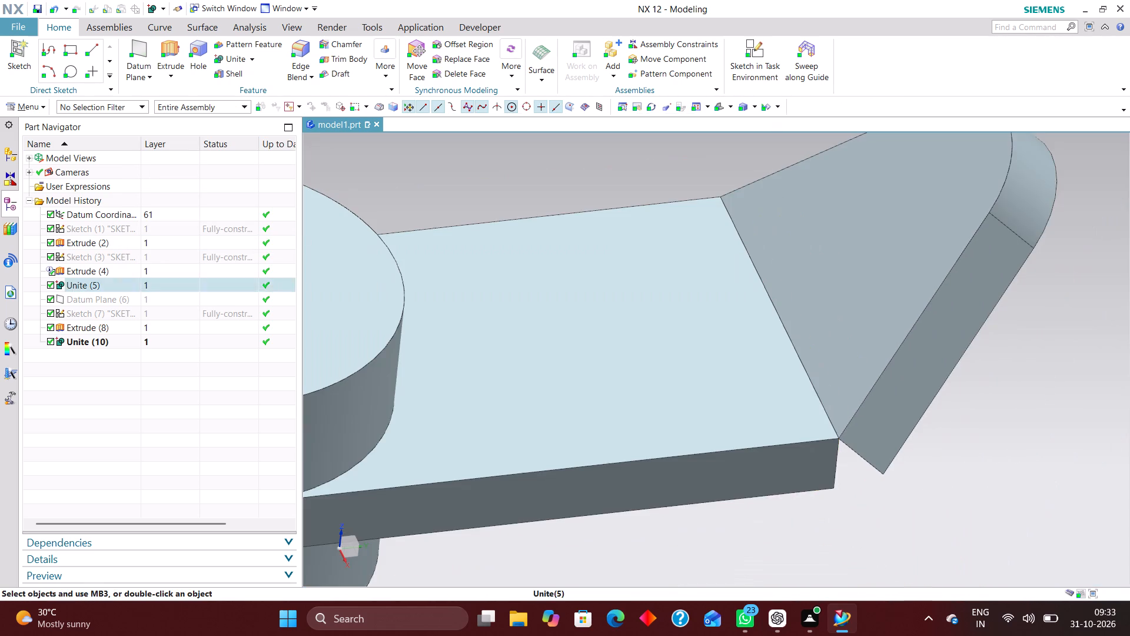
pyautogui.moveTo(887, 471); pyautogui.dragTo(886, 454, button='middle')
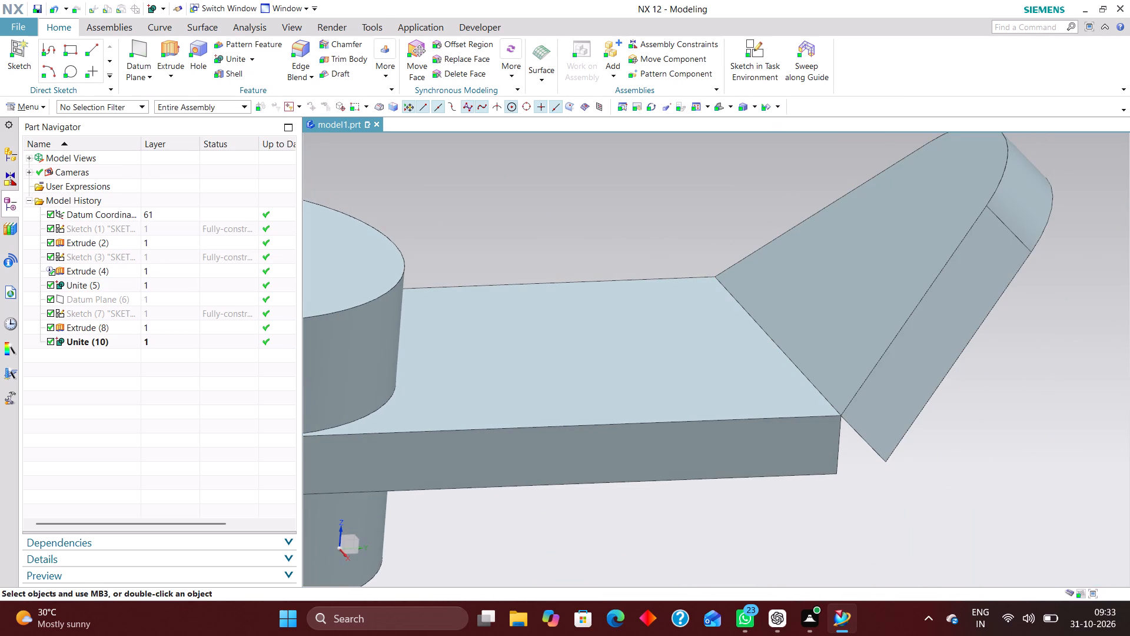
pyautogui.moveTo(1008, 436); pyautogui.dragTo(941, 436, button='right')
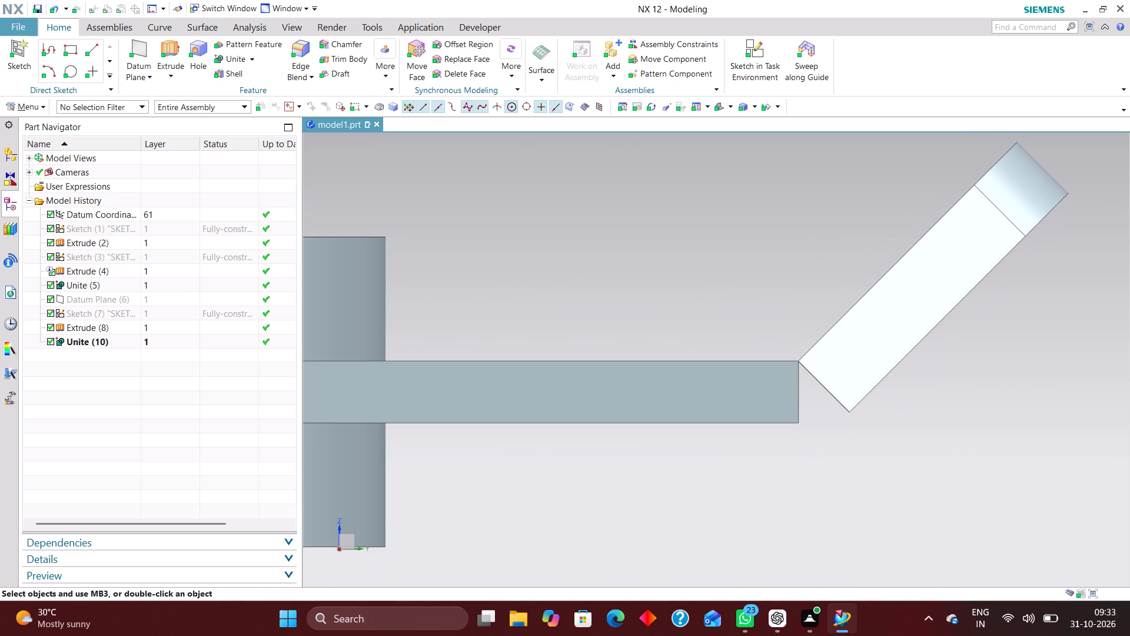
pyautogui.doubleClick(869, 330)
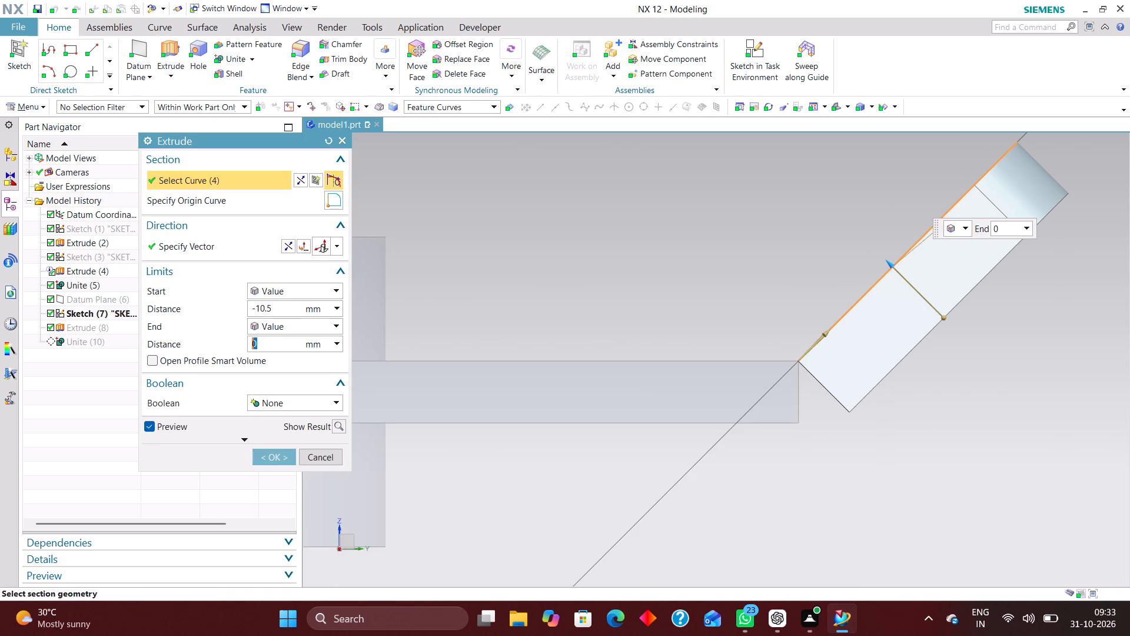
pyautogui.moveTo(272, 307); pyautogui.dragTo(229, 305)
pyautogui.write('-9')
pyautogui.press('Return')
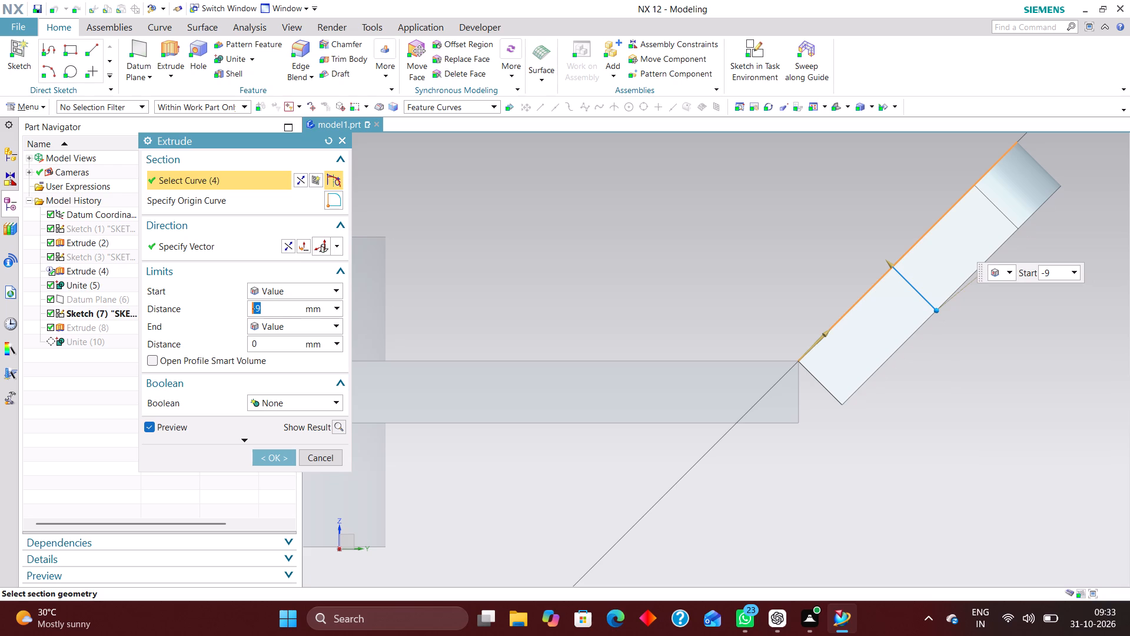
pyautogui.click(275, 456)
# Create a new sketch in the task environment on the datum coordinate system's YZ plane.
pyautogui.scroll(3, 815, 432)
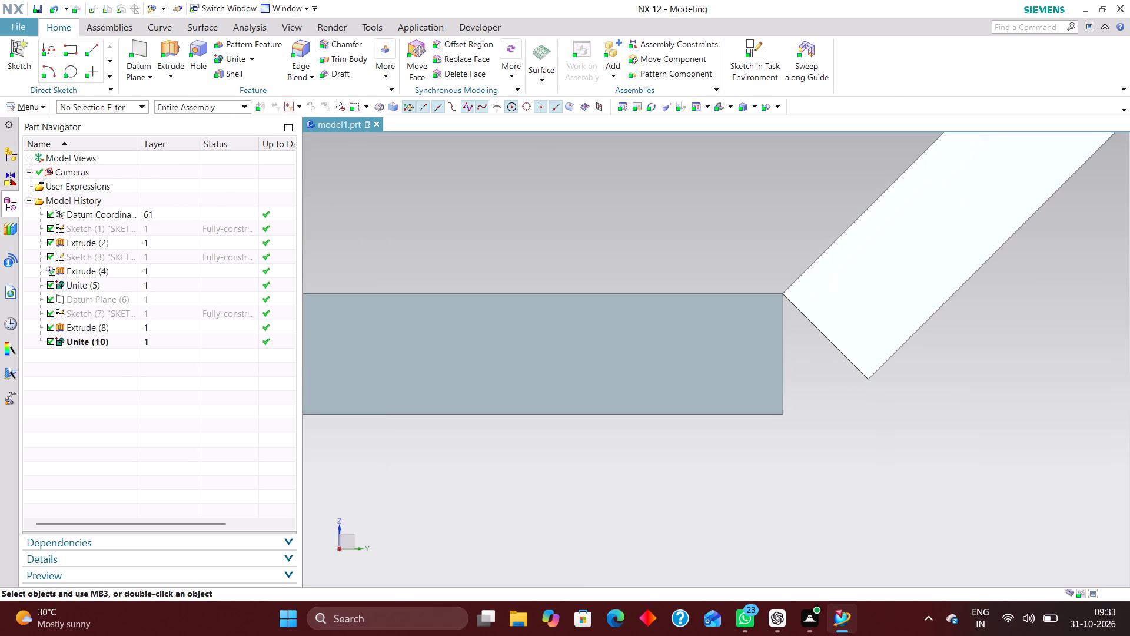
pyautogui.scroll(-4, 818, 439)
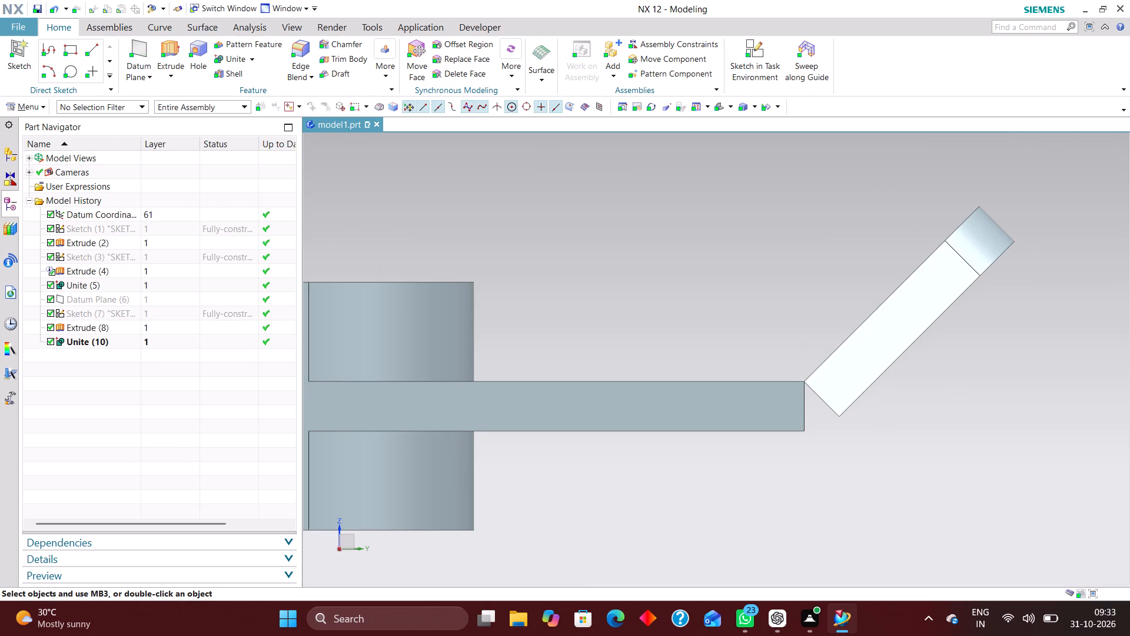
pyautogui.click(748, 52)
pyautogui.scroll(-3, 797, 322)
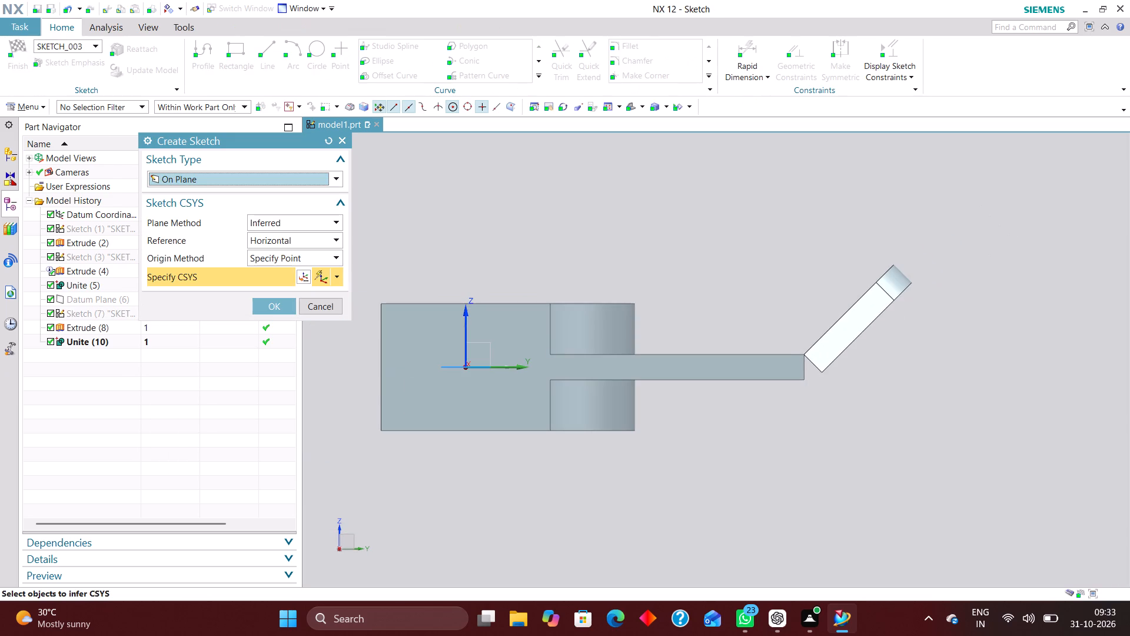
pyautogui.moveTo(706, 301); pyautogui.dragTo(745, 330, button='middle')
pyautogui.scroll(3, 516, 381)
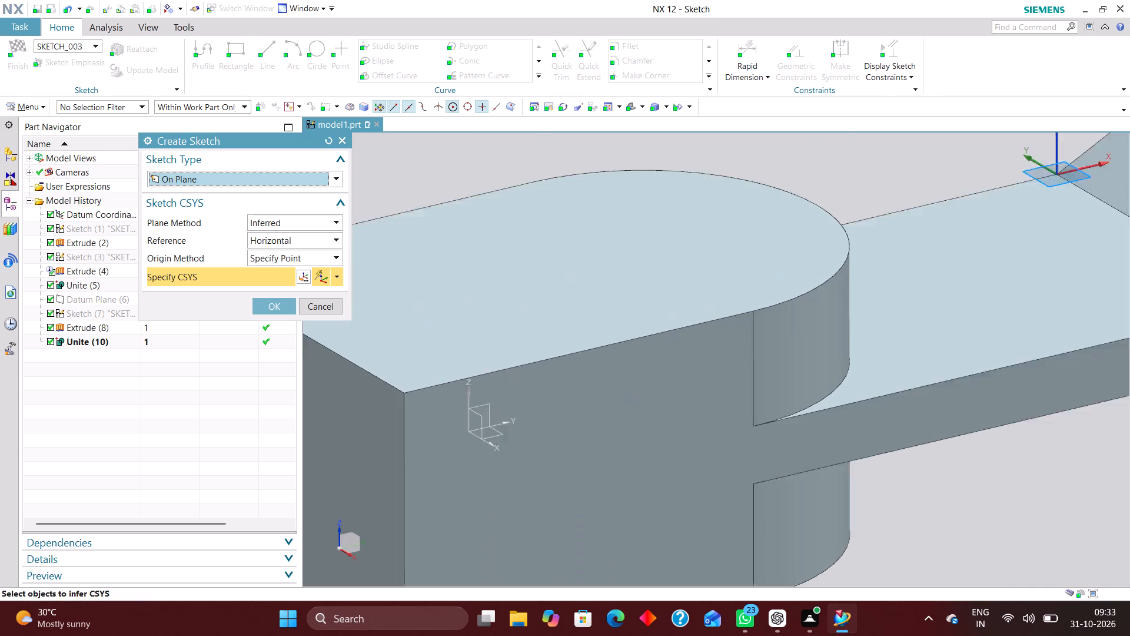
pyautogui.scroll(2, 503, 377)
pyautogui.click(478, 417)
pyautogui.click(285, 304)
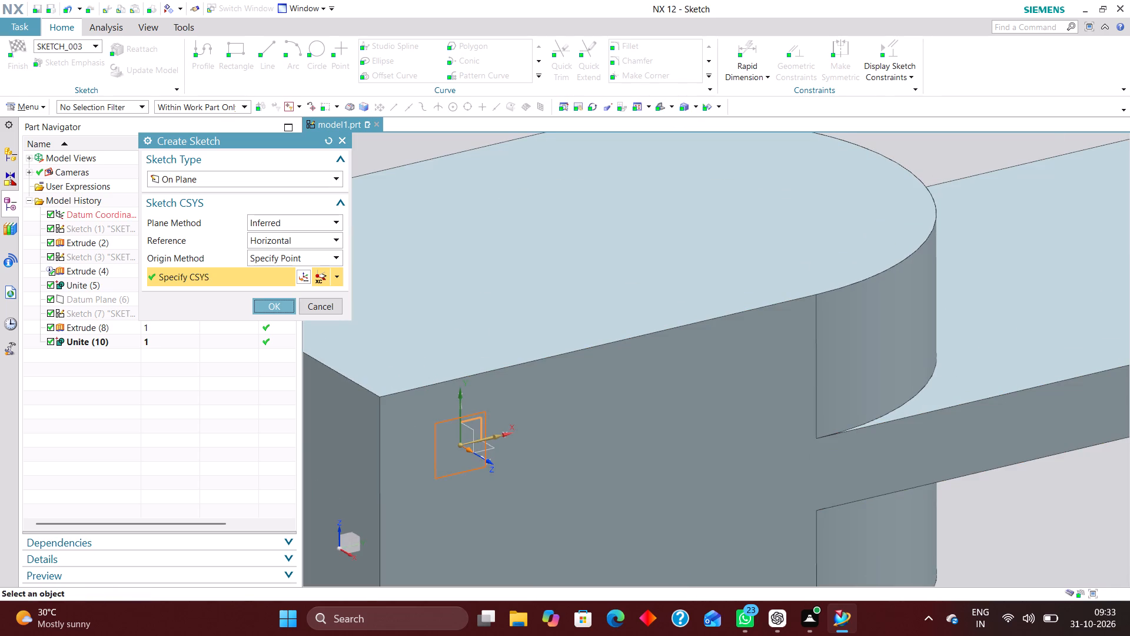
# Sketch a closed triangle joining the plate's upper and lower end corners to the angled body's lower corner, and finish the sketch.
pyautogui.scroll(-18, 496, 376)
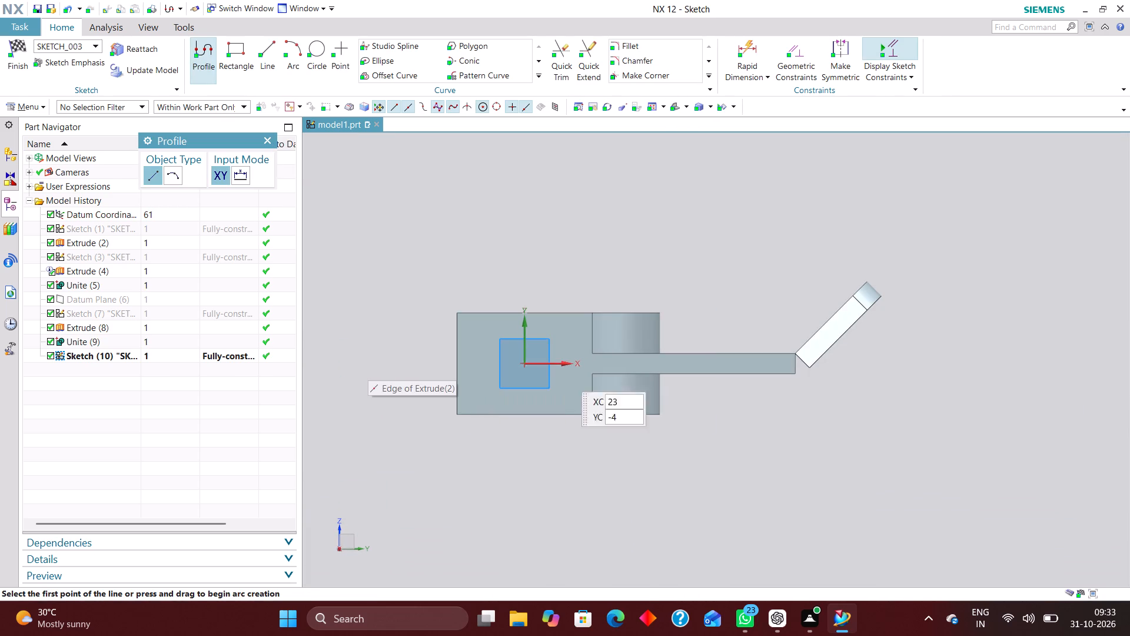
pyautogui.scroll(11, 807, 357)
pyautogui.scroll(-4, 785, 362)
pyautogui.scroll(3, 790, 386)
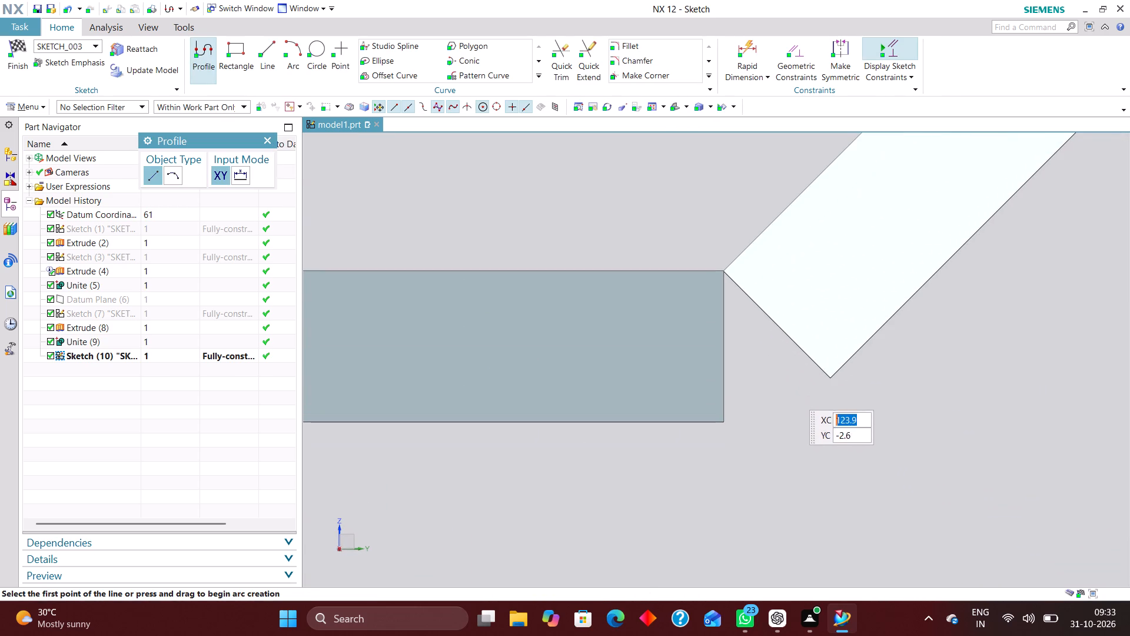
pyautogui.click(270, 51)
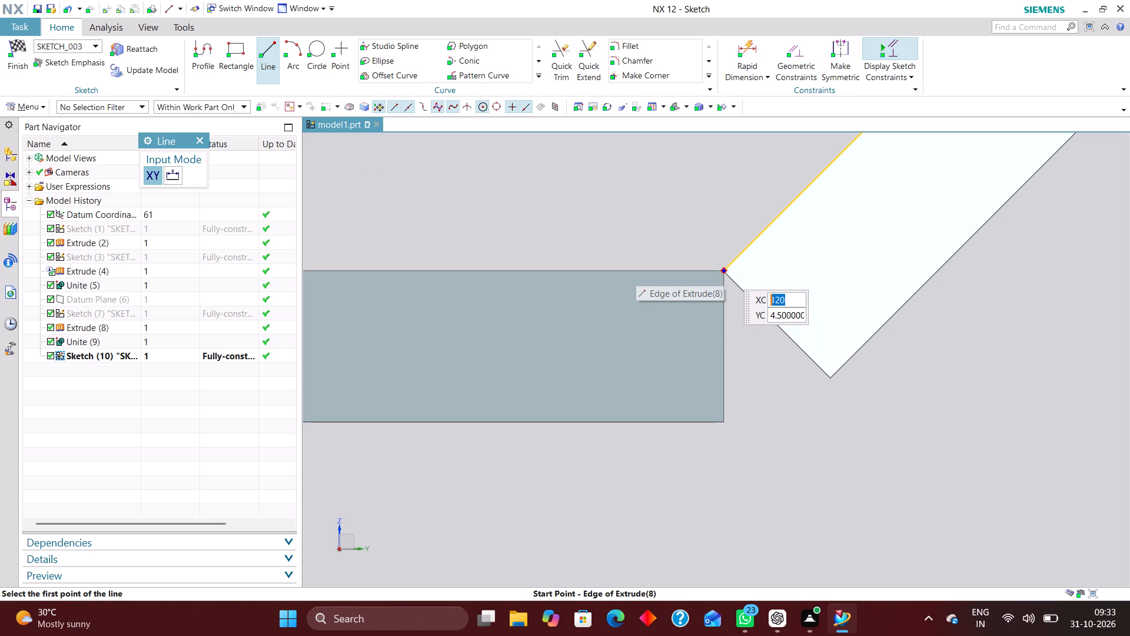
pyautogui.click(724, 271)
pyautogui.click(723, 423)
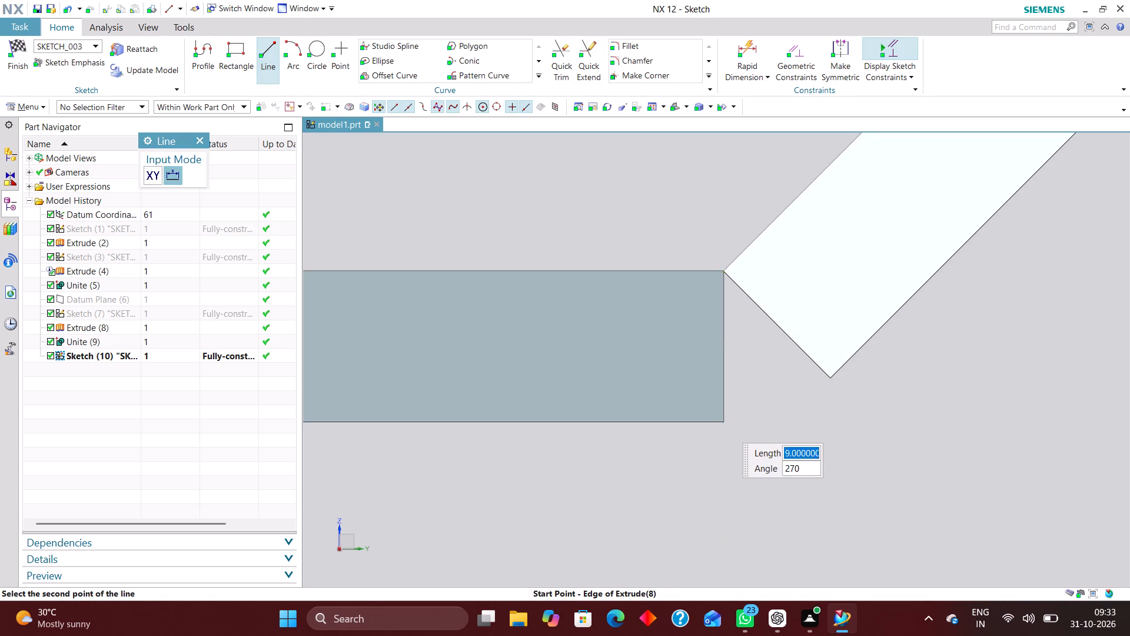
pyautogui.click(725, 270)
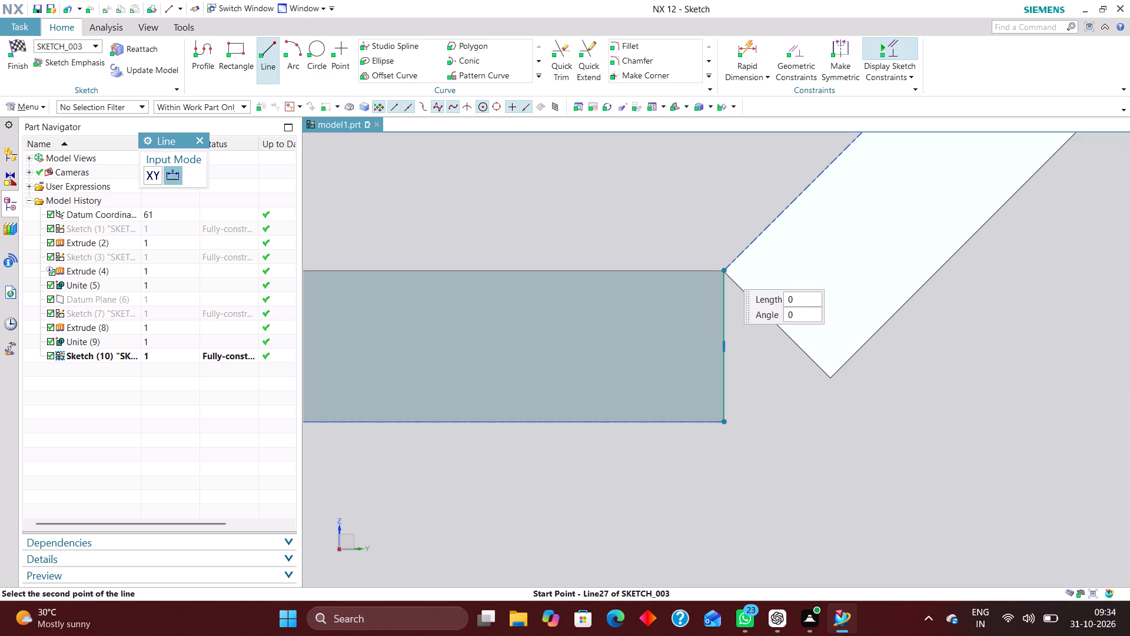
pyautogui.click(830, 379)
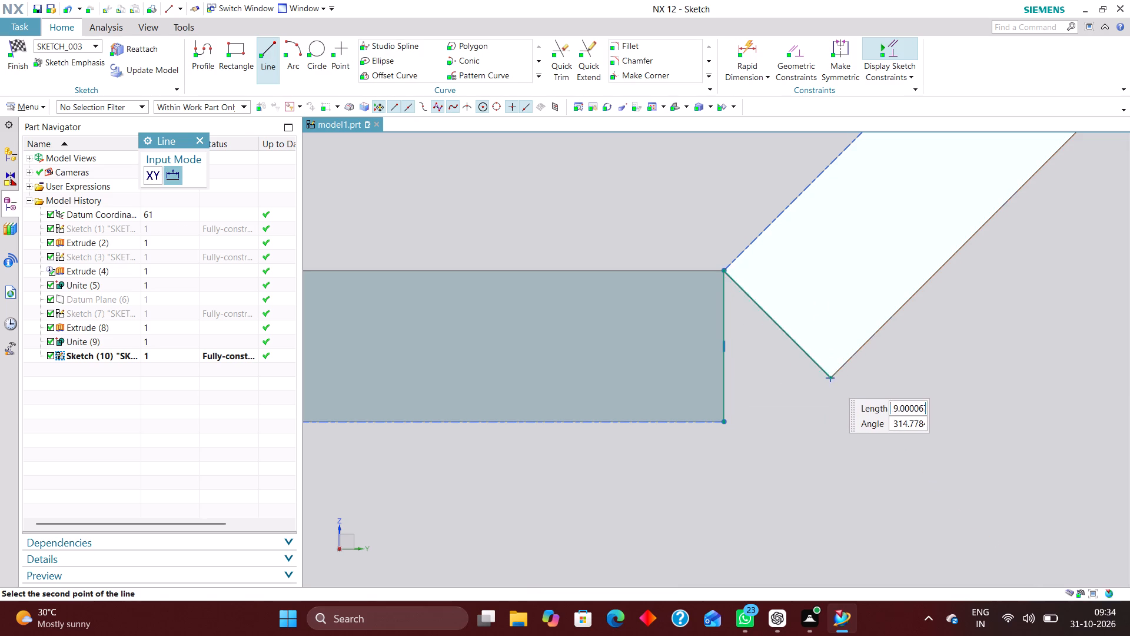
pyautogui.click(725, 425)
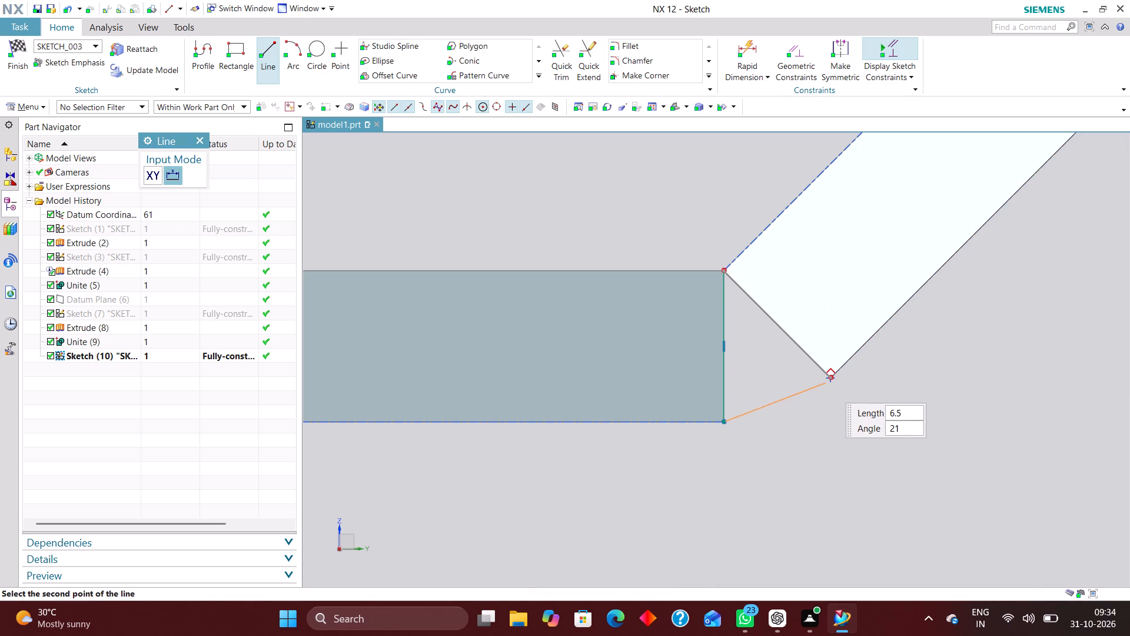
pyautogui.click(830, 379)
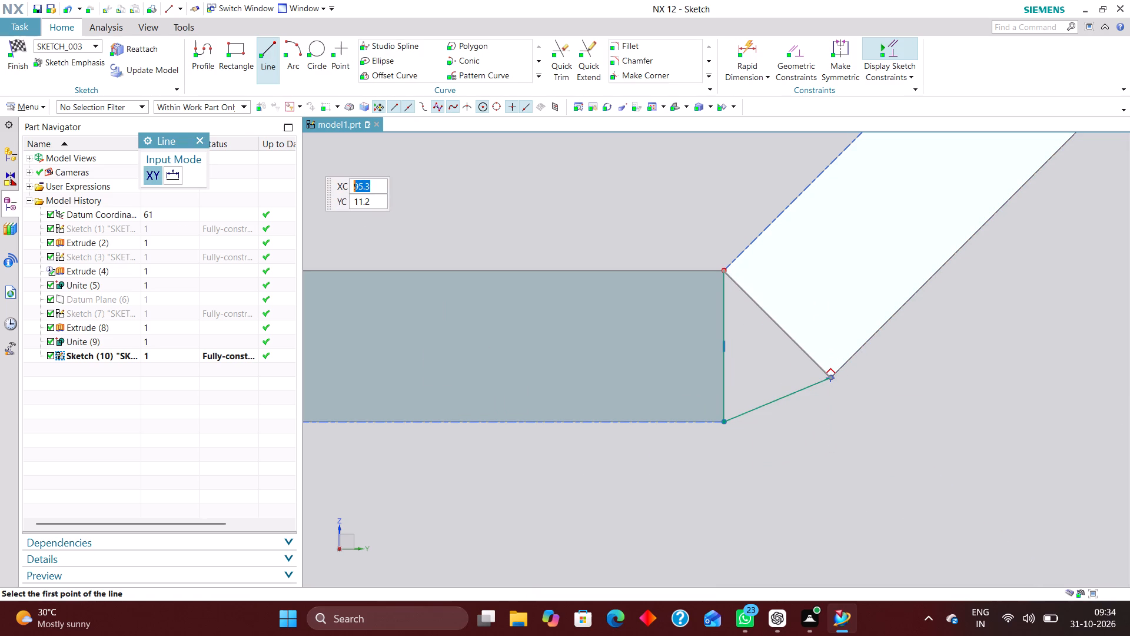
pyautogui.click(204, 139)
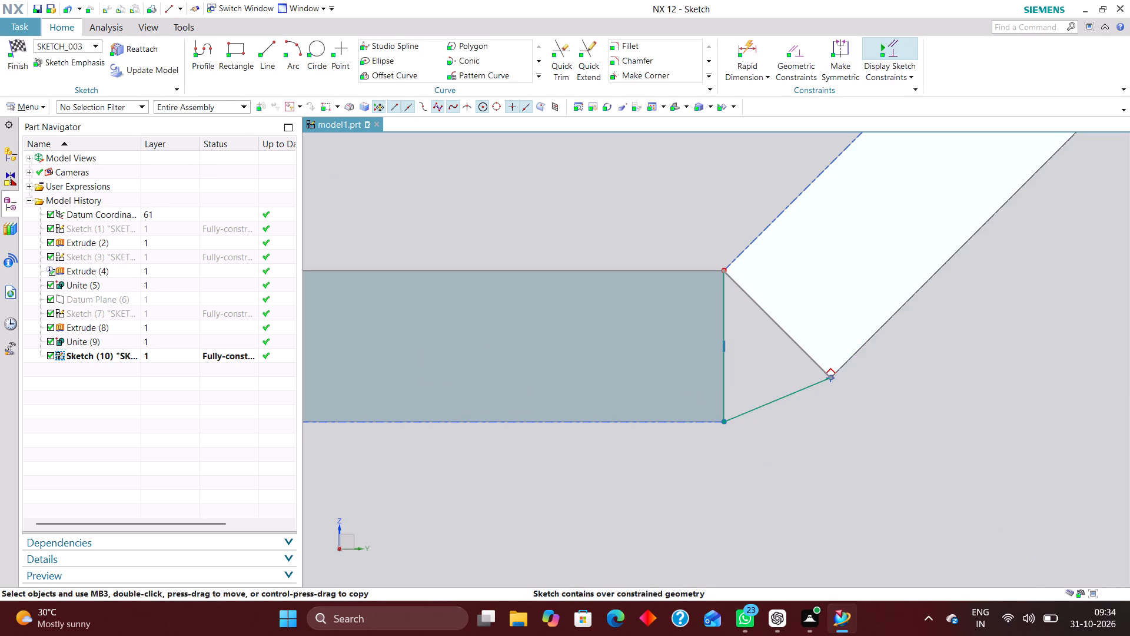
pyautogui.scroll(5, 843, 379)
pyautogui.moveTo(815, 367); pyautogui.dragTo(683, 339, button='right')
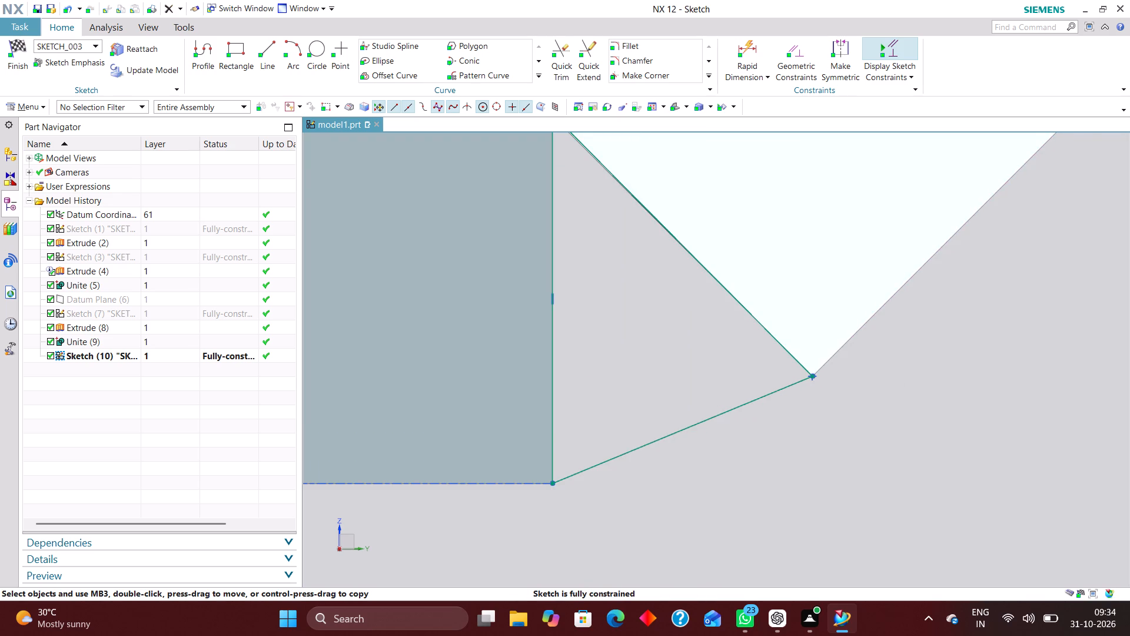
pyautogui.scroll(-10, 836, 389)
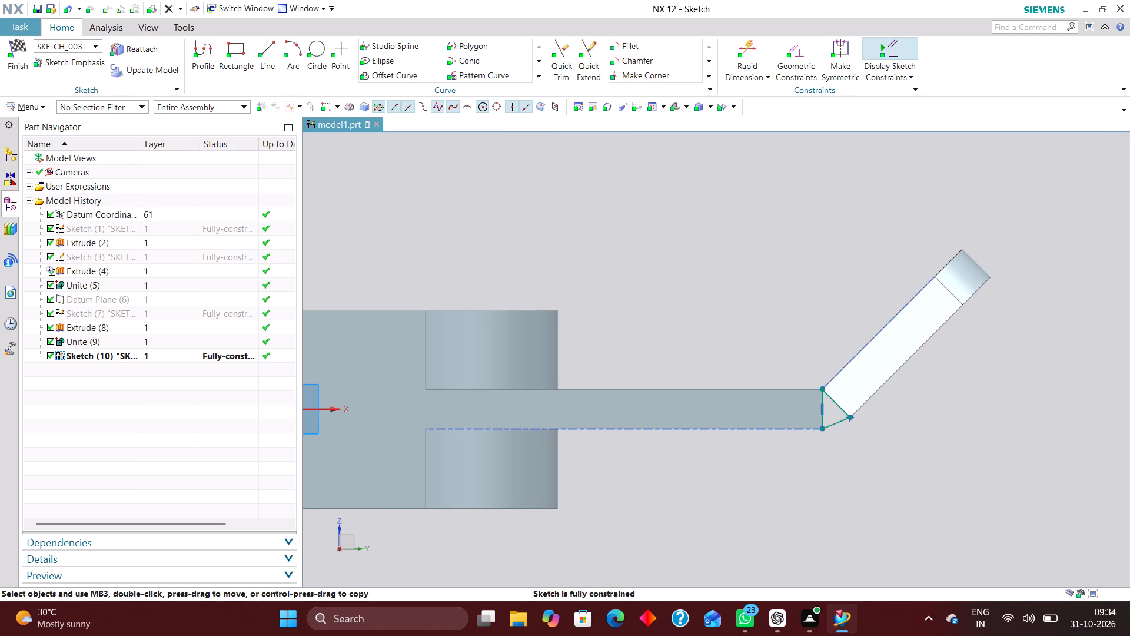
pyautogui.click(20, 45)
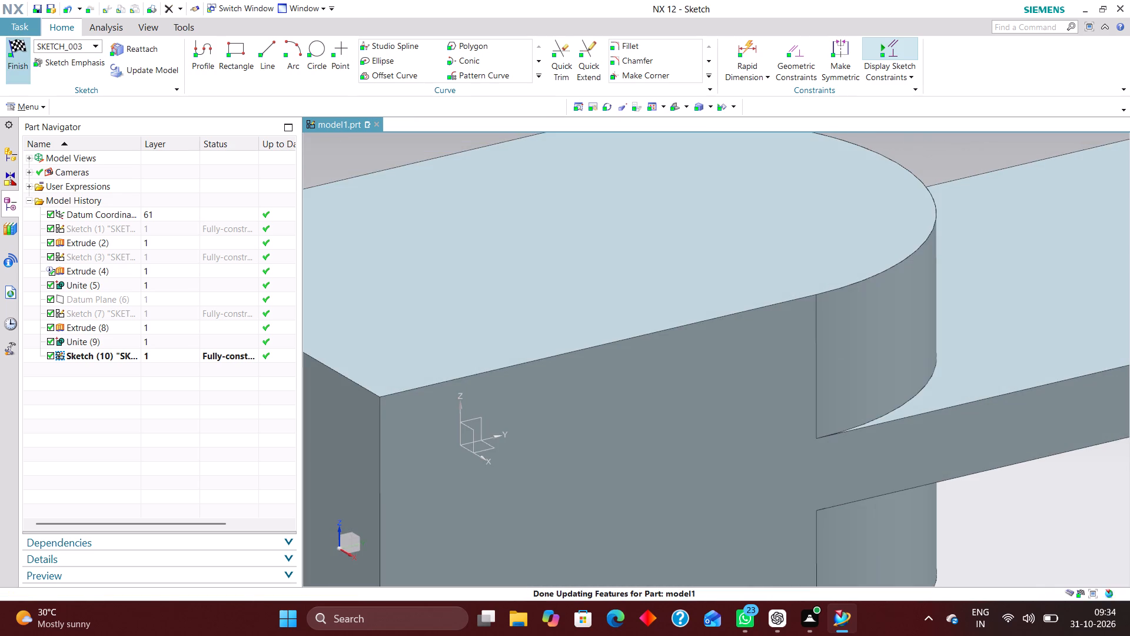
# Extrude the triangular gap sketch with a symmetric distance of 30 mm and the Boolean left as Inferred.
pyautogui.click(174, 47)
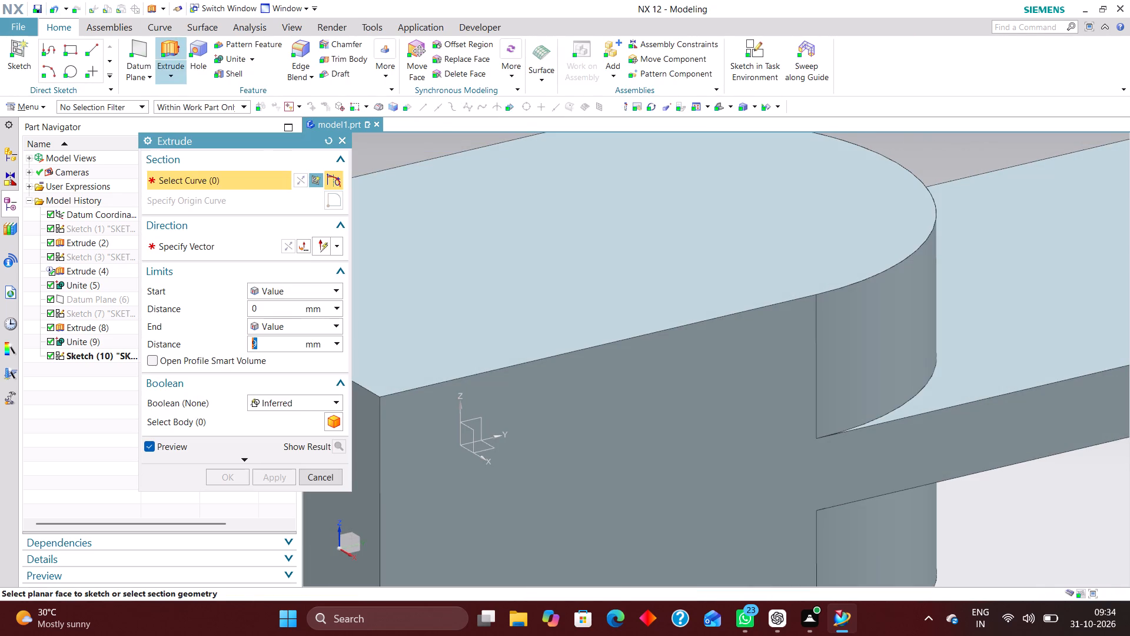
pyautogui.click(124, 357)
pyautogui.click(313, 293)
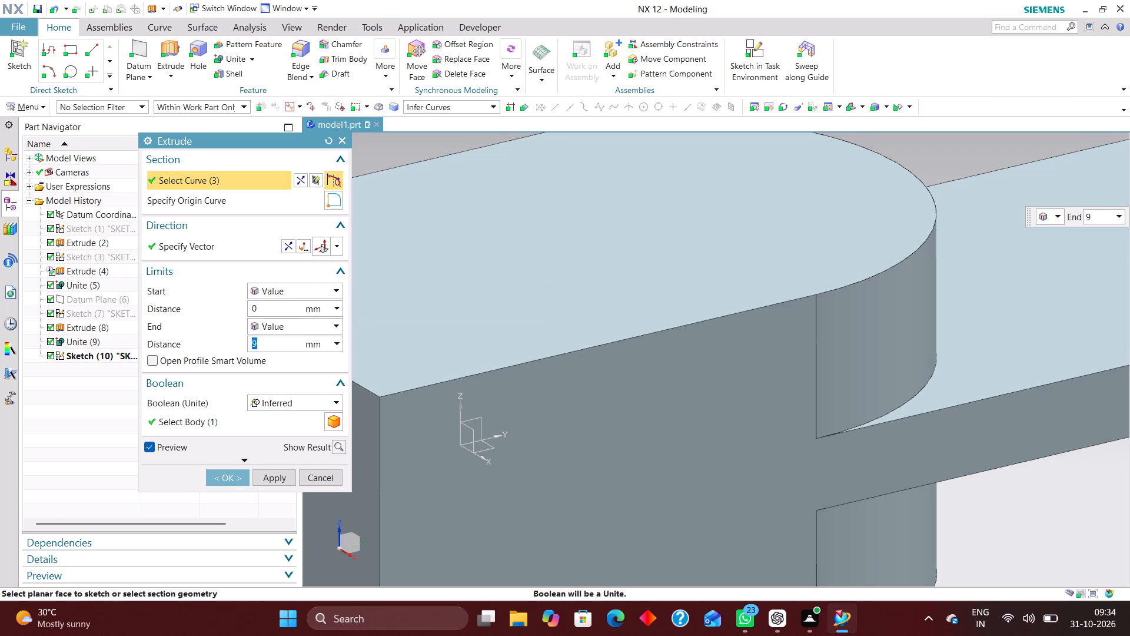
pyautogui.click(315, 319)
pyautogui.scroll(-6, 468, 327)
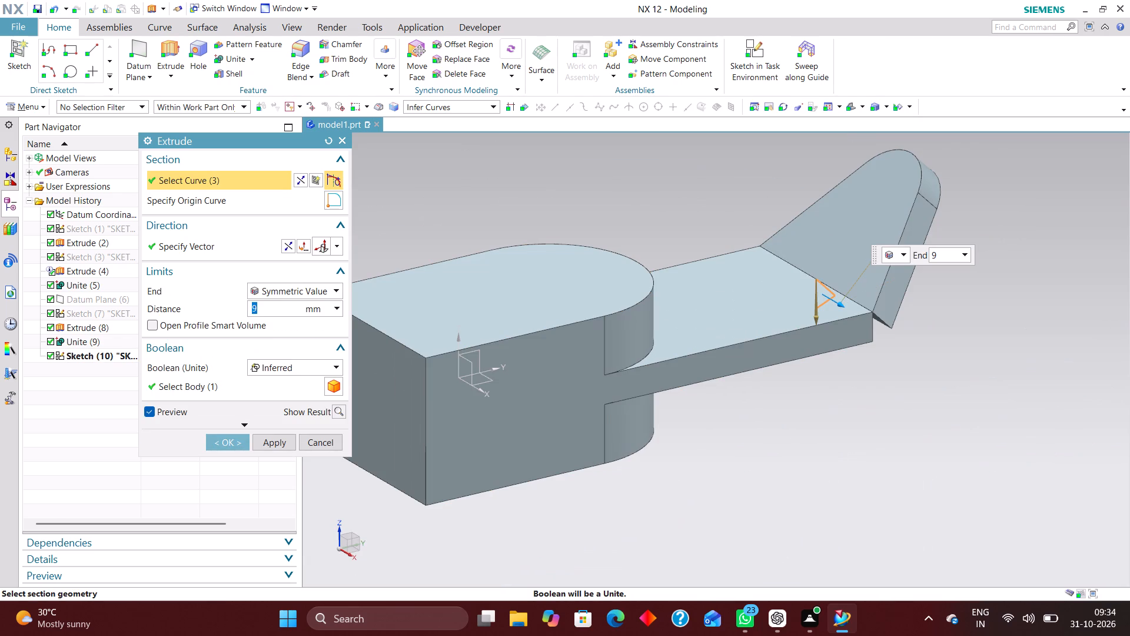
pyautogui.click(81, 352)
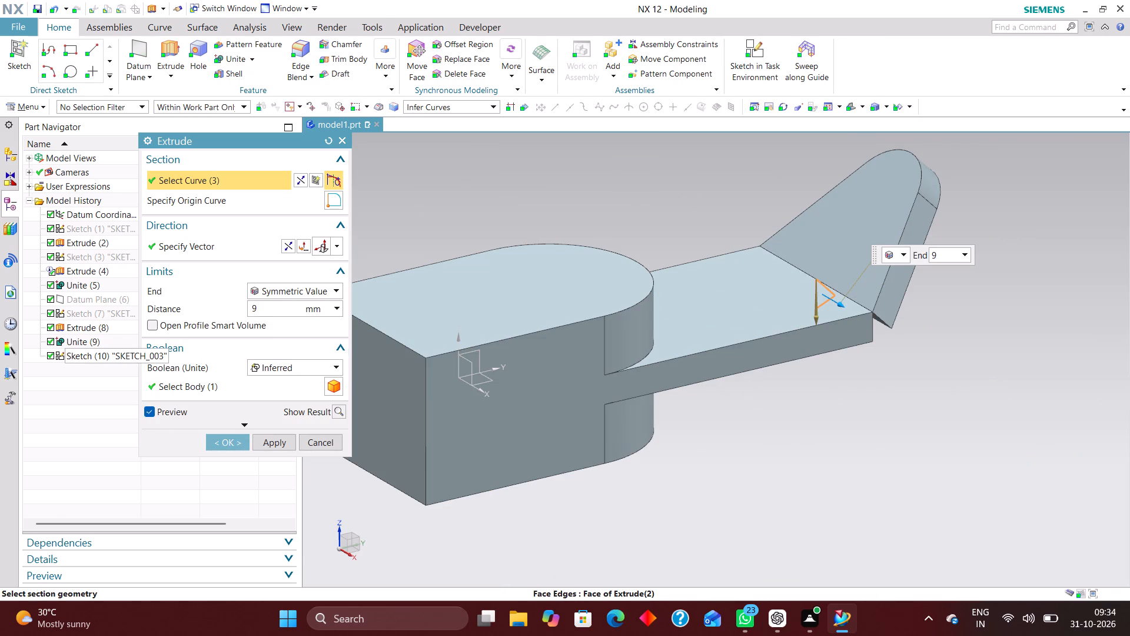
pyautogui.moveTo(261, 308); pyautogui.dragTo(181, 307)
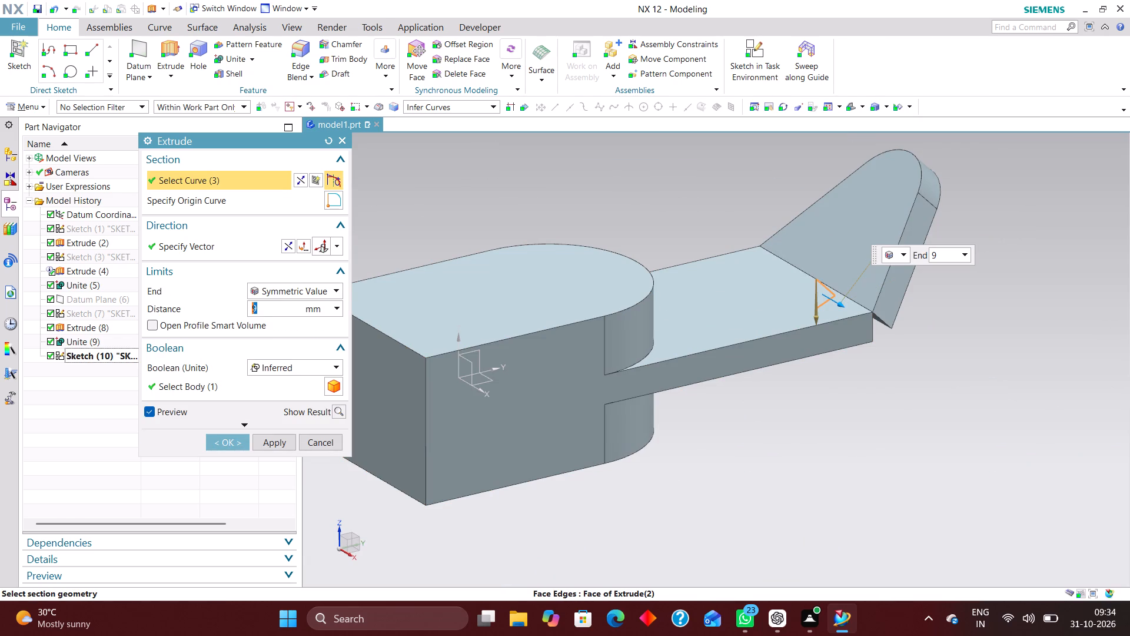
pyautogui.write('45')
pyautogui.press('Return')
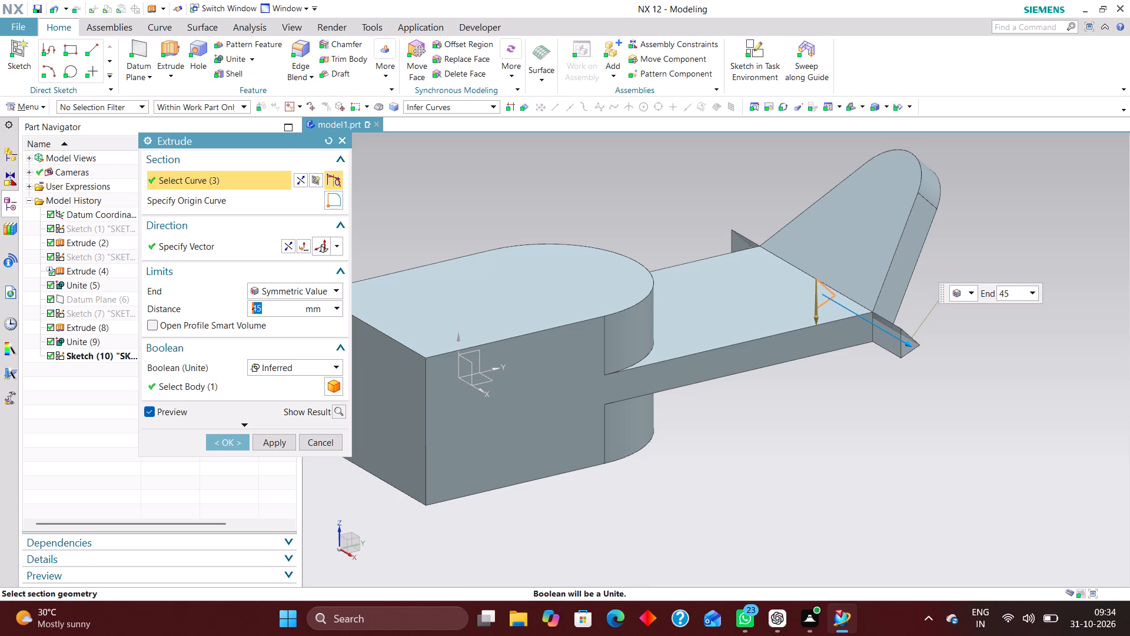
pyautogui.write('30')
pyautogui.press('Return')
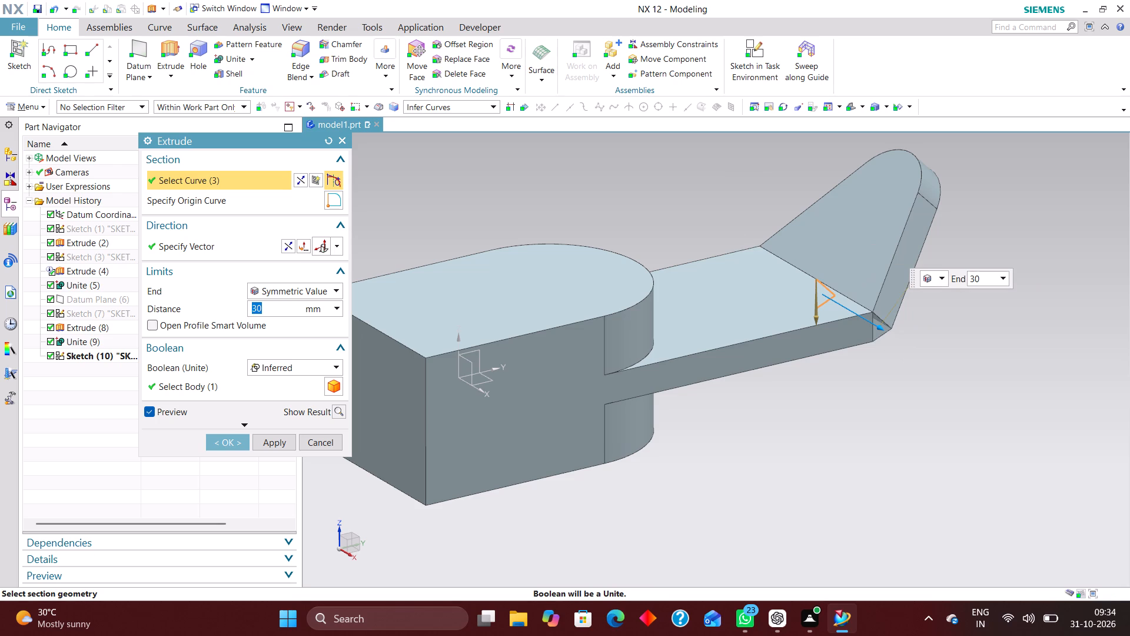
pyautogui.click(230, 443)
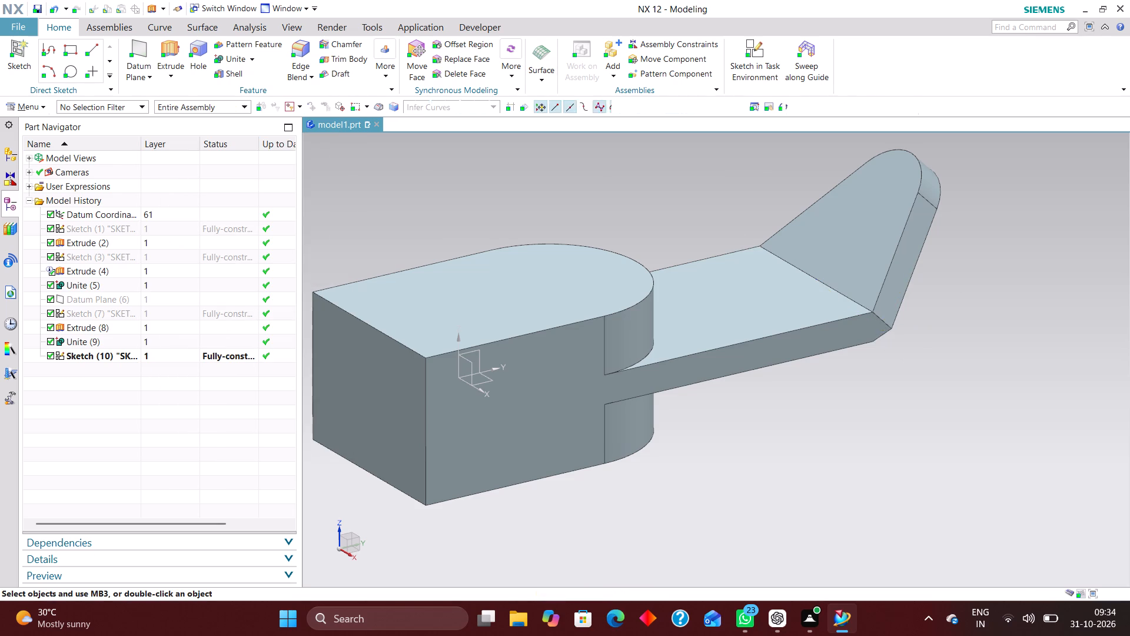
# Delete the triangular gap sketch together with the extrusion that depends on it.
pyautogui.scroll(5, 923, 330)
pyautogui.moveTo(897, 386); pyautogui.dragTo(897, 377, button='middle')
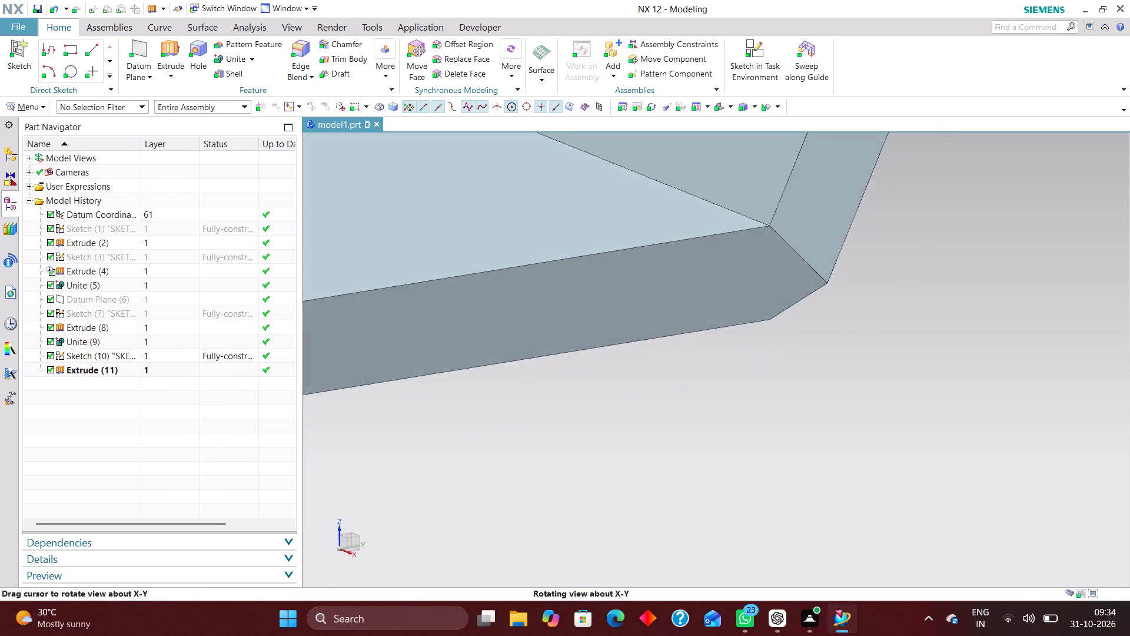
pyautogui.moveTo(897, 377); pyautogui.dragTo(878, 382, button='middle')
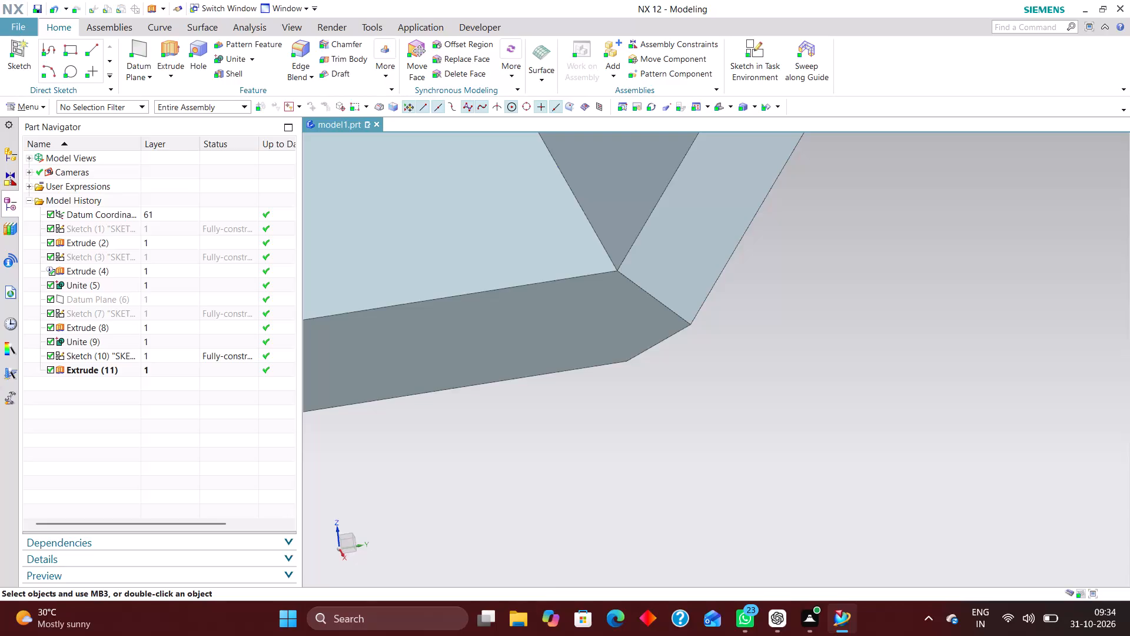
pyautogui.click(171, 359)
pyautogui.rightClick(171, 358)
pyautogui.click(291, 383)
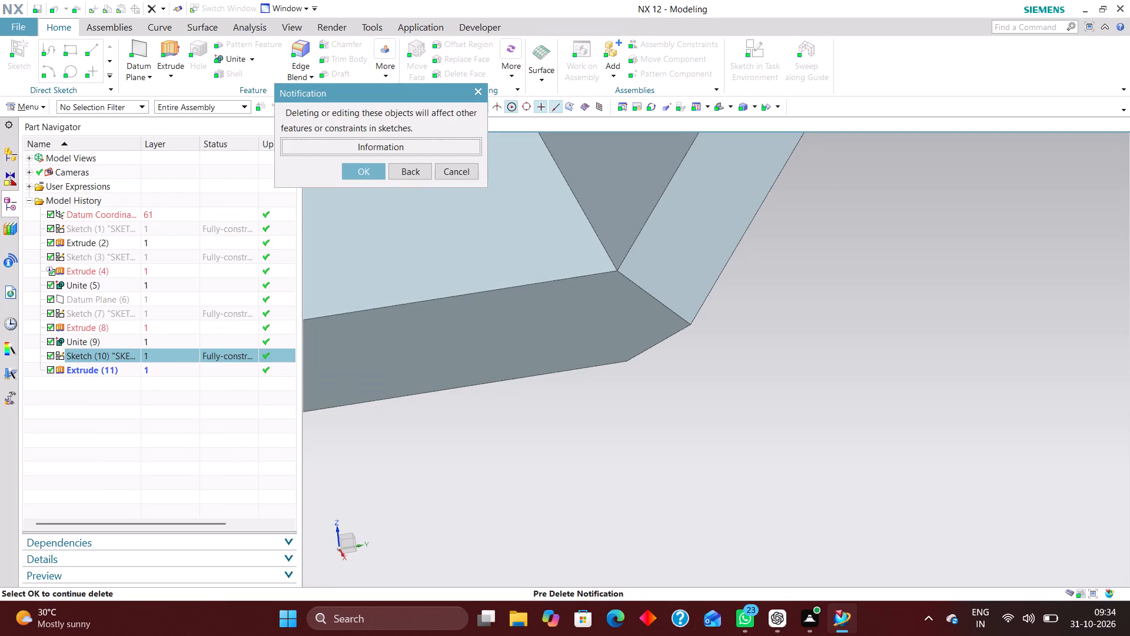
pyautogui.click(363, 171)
# Examine the open joint between the plate's end and the angled body from the side, end and underside.
pyautogui.scroll(-3, 666, 416)
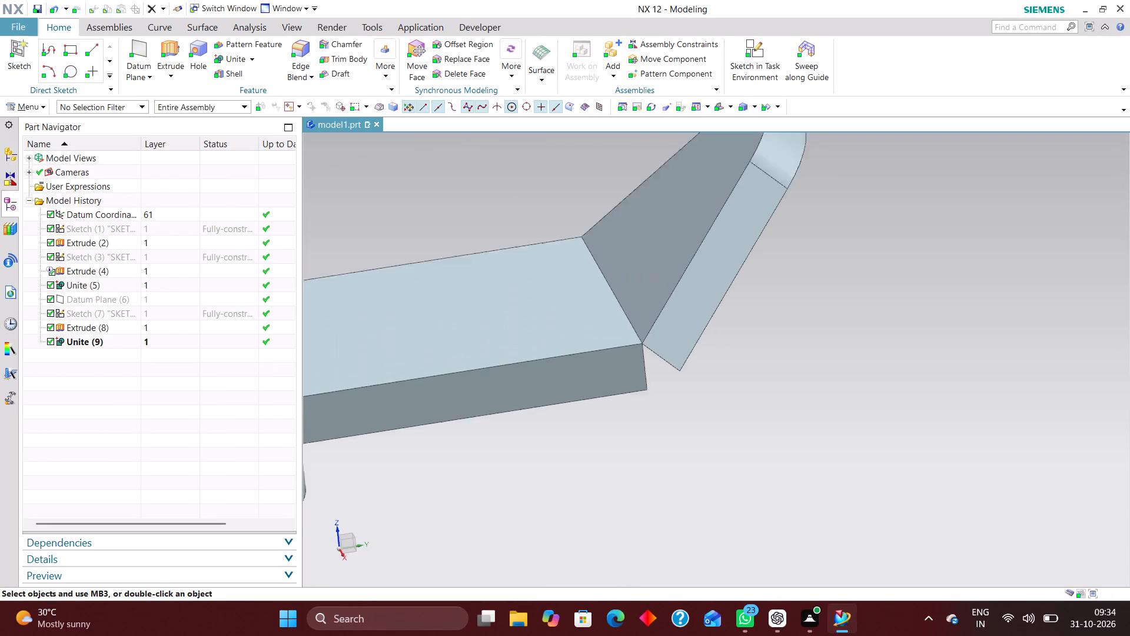
pyautogui.scroll(-1, 670, 422)
pyautogui.moveTo(730, 422); pyautogui.dragTo(733, 413, button='middle')
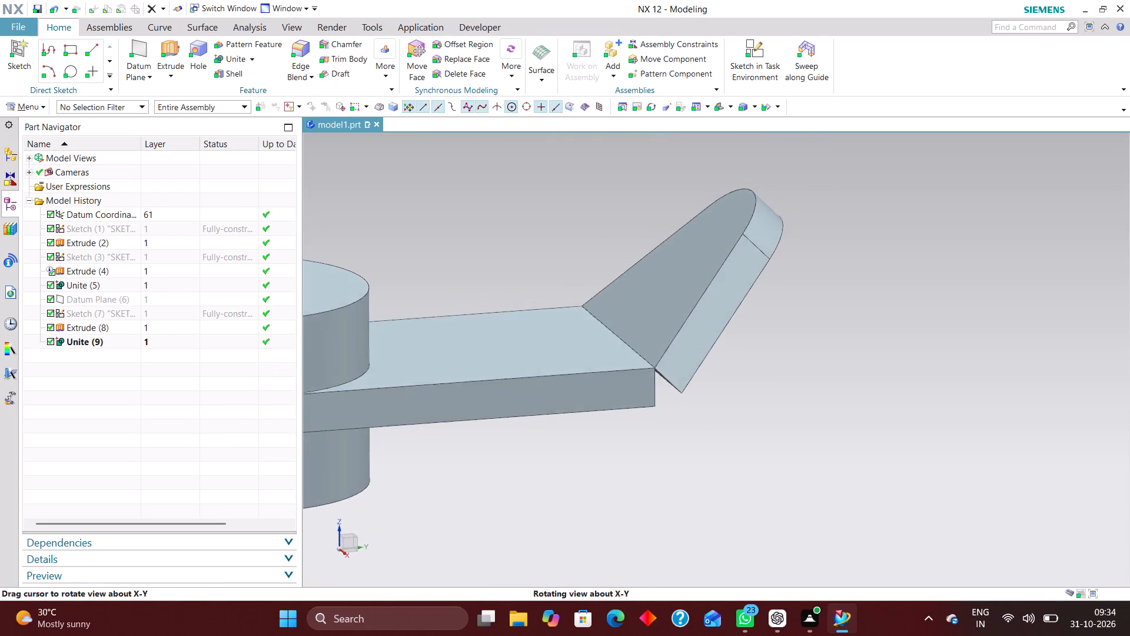
pyautogui.moveTo(733, 413); pyautogui.dragTo(731, 409, button='middle')
pyautogui.moveTo(789, 404); pyautogui.dragTo(757, 405, button='right')
pyautogui.scroll(-2, 868, 429)
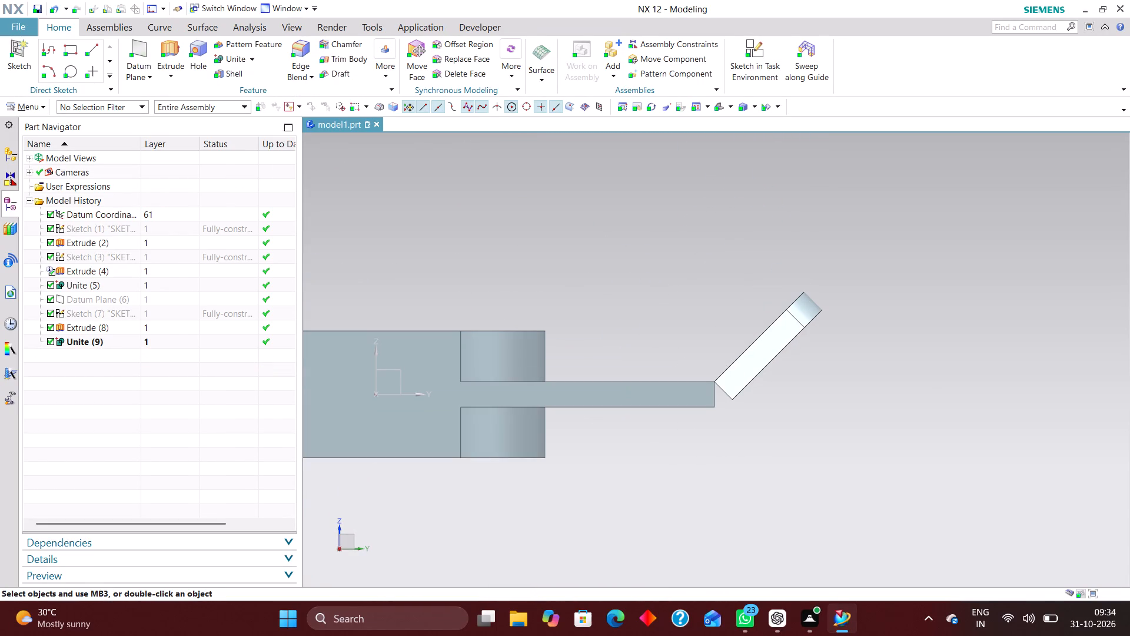
pyautogui.scroll(4, 701, 378)
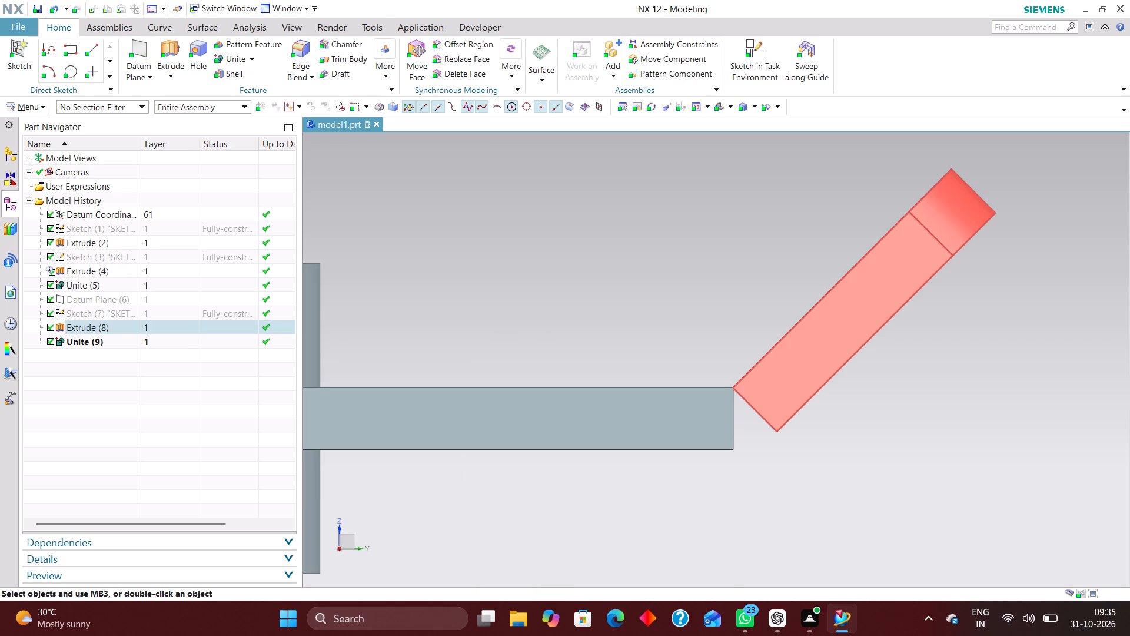
pyautogui.moveTo(817, 448); pyautogui.dragTo(830, 476, button='middle')
pyautogui.scroll(-3, 827, 387)
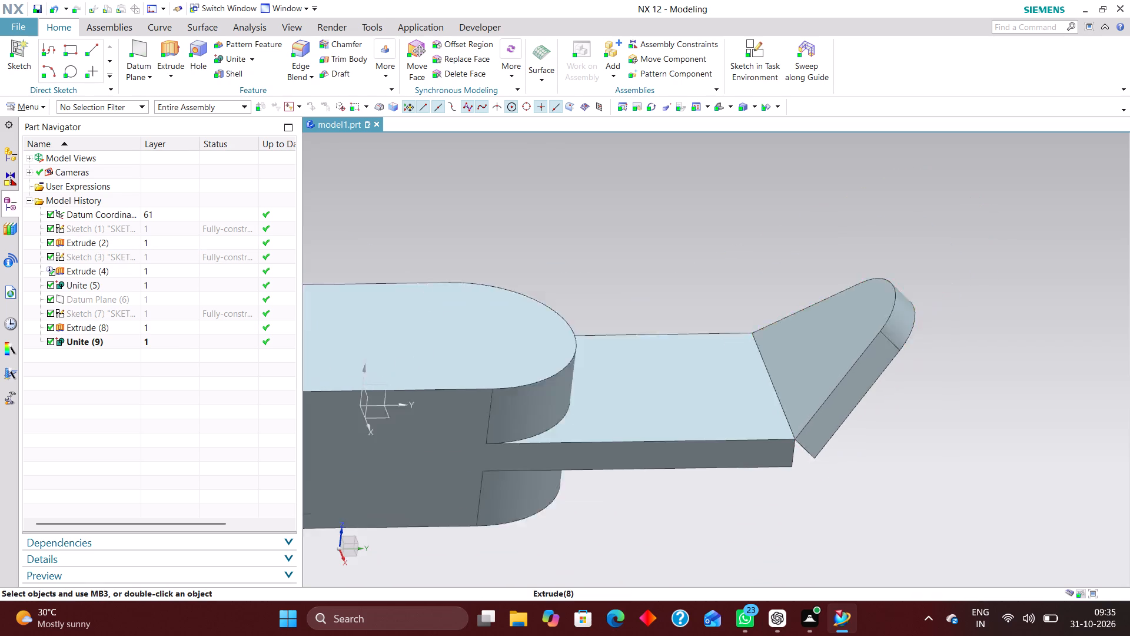
pyautogui.scroll(-1, 830, 396)
pyautogui.moveTo(794, 360); pyautogui.dragTo(810, 373, button='middle')
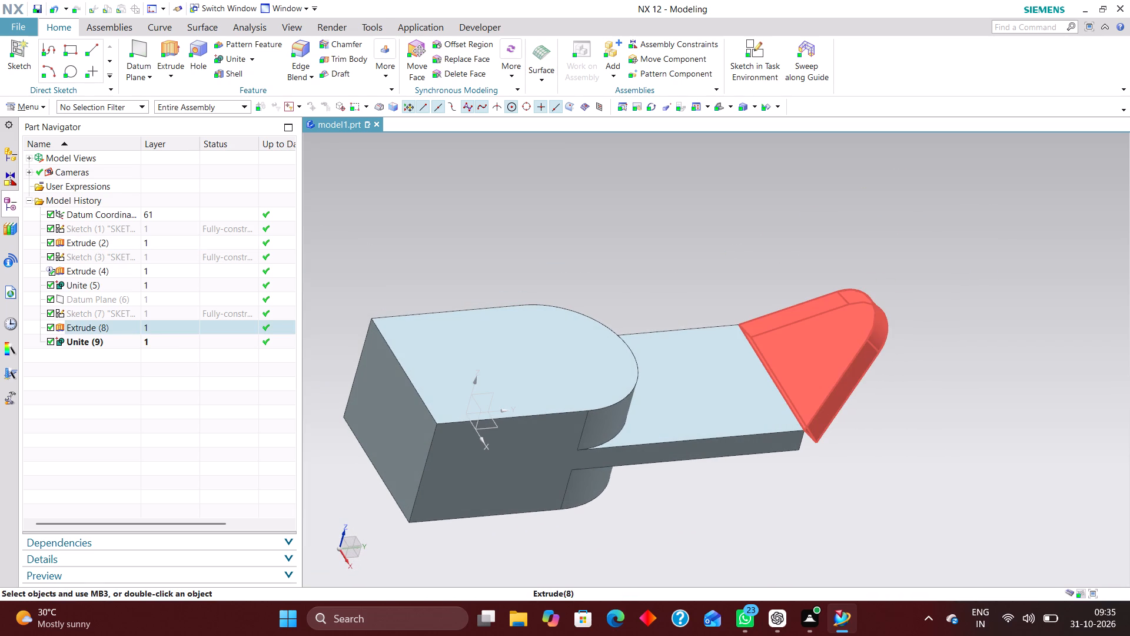
pyautogui.click(719, 110)
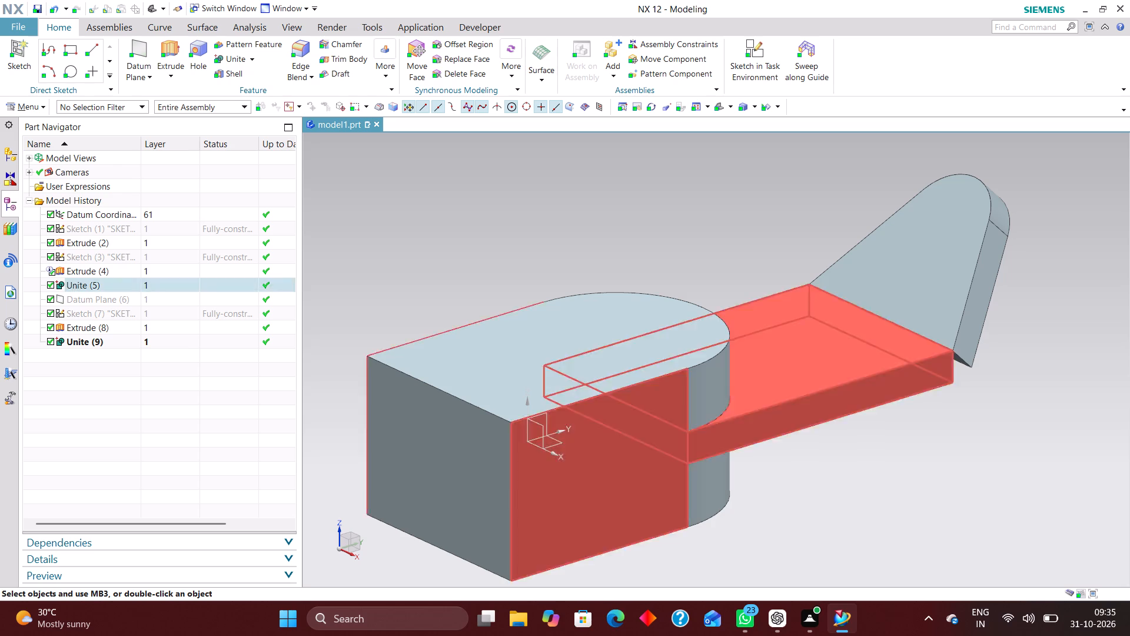
pyautogui.scroll(7, 939, 348)
pyautogui.scroll(8, 997, 355)
pyautogui.scroll(6, 983, 402)
pyautogui.scroll(7, 944, 430)
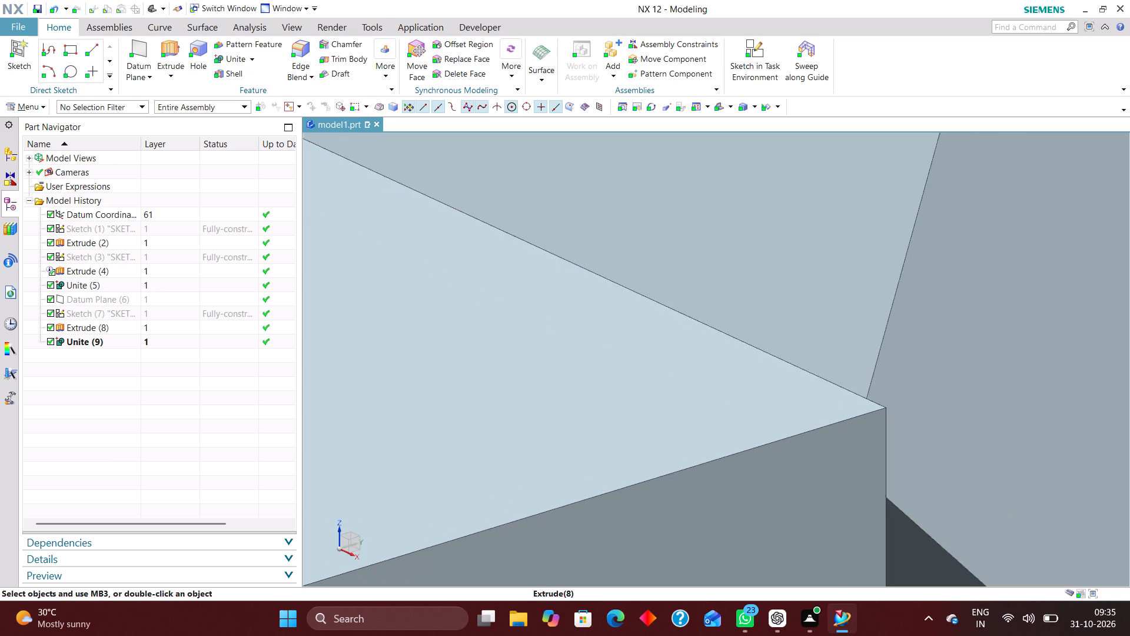
pyautogui.scroll(-5, 883, 367)
pyautogui.moveTo(915, 382); pyautogui.dragTo(905, 382, button='middle')
pyautogui.scroll(-7, 903, 379)
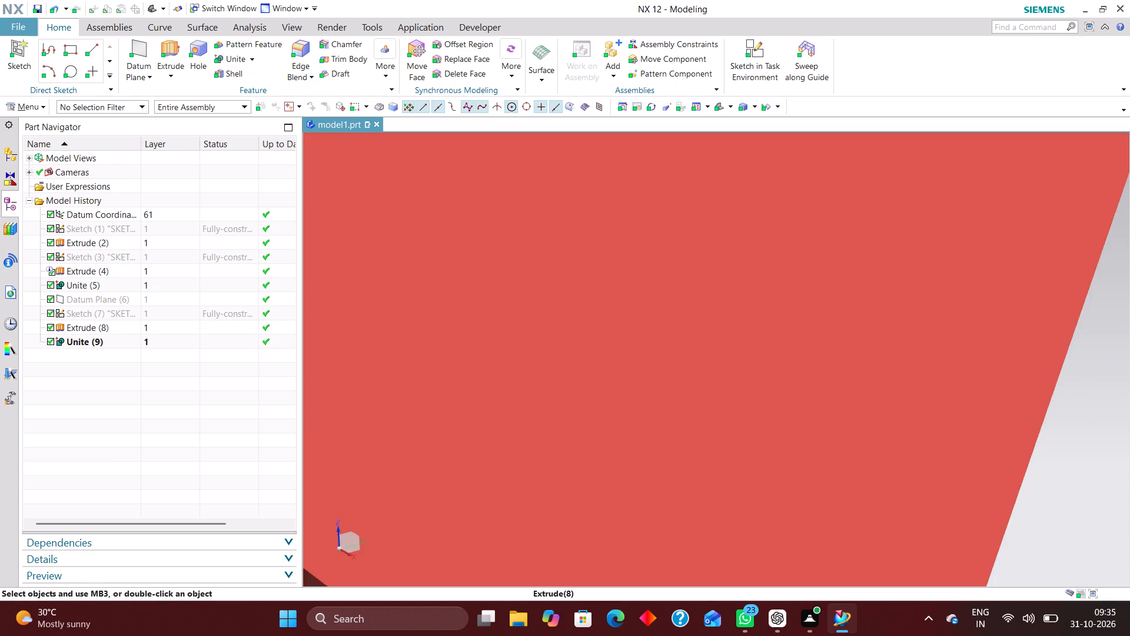
pyautogui.scroll(-6, 889, 387)
pyautogui.middleClick(850, 392)
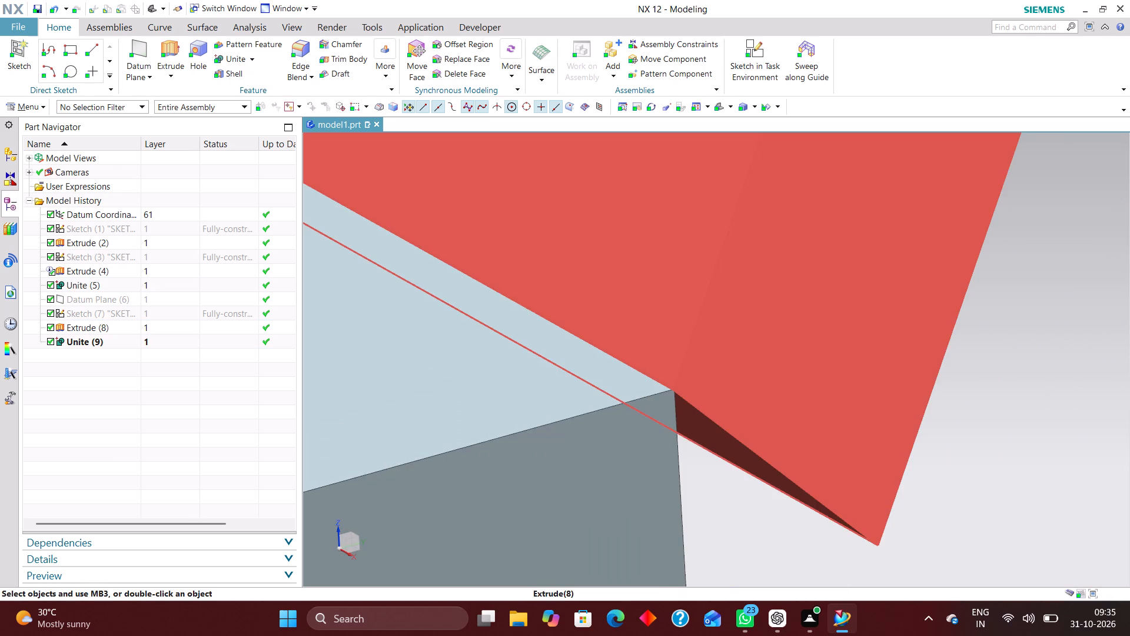
pyautogui.moveTo(988, 426); pyautogui.dragTo(971, 429, button='middle')
pyautogui.scroll(-7, 960, 410)
pyautogui.moveTo(962, 414); pyautogui.dragTo(892, 431, button='middle')
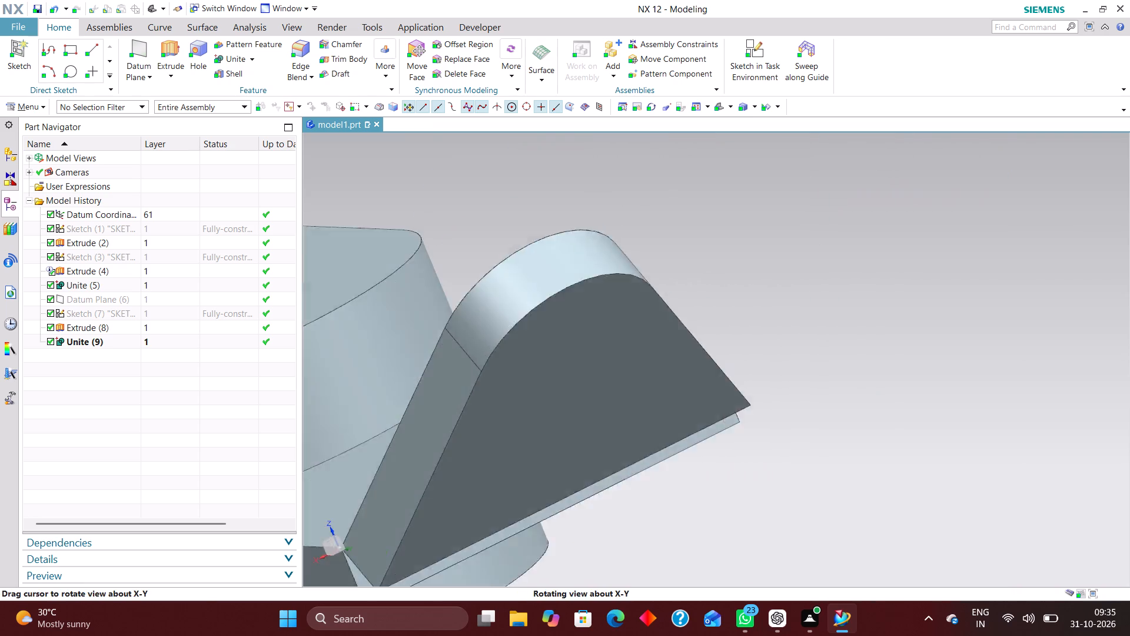
pyautogui.moveTo(892, 431); pyautogui.dragTo(909, 439, button='middle')
pyautogui.moveTo(924, 411); pyautogui.dragTo(812, 420, button='right')
pyautogui.scroll(-4, 936, 395)
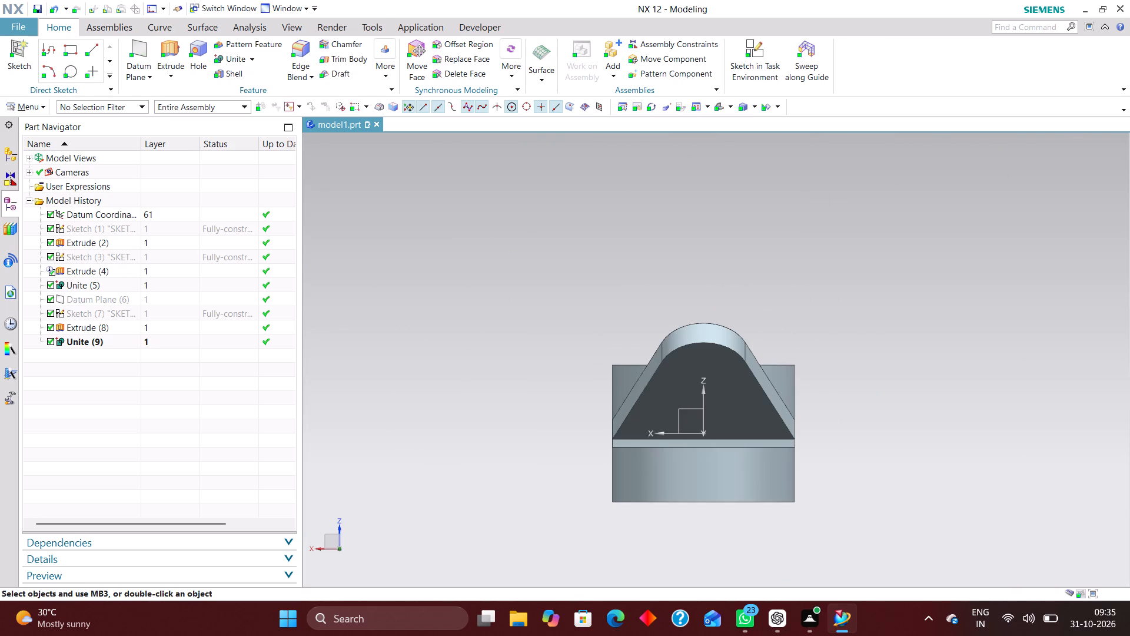
pyautogui.scroll(6, 636, 419)
pyautogui.scroll(13, 569, 430)
pyautogui.scroll(2, 494, 354)
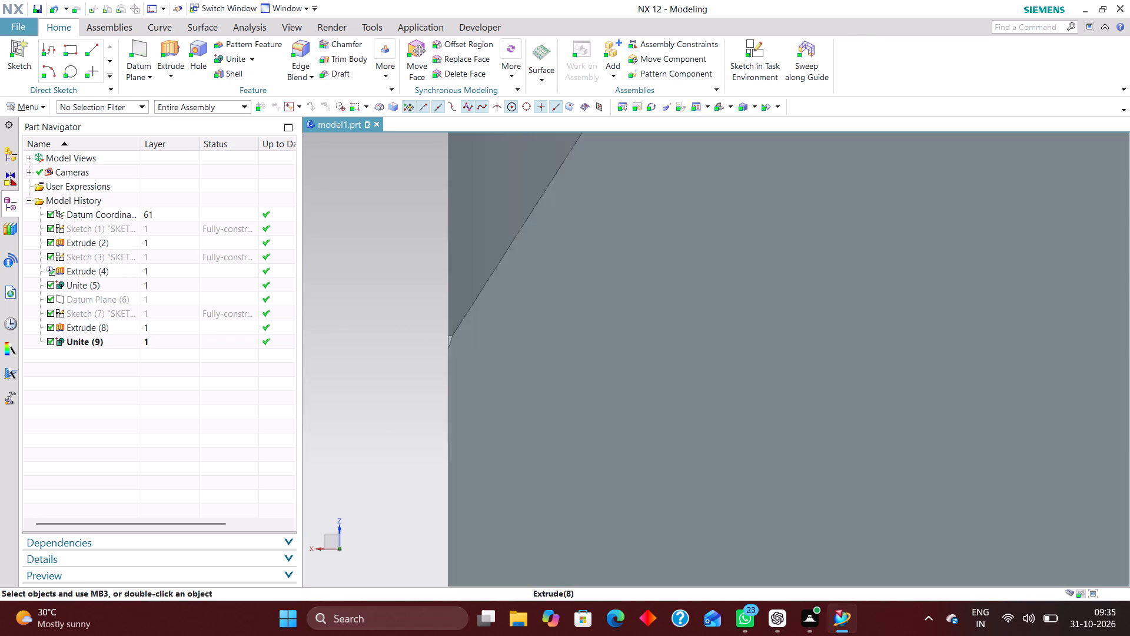
pyautogui.scroll(5, 494, 354)
pyautogui.scroll(5, 360, 296)
pyautogui.scroll(-7, 395, 312)
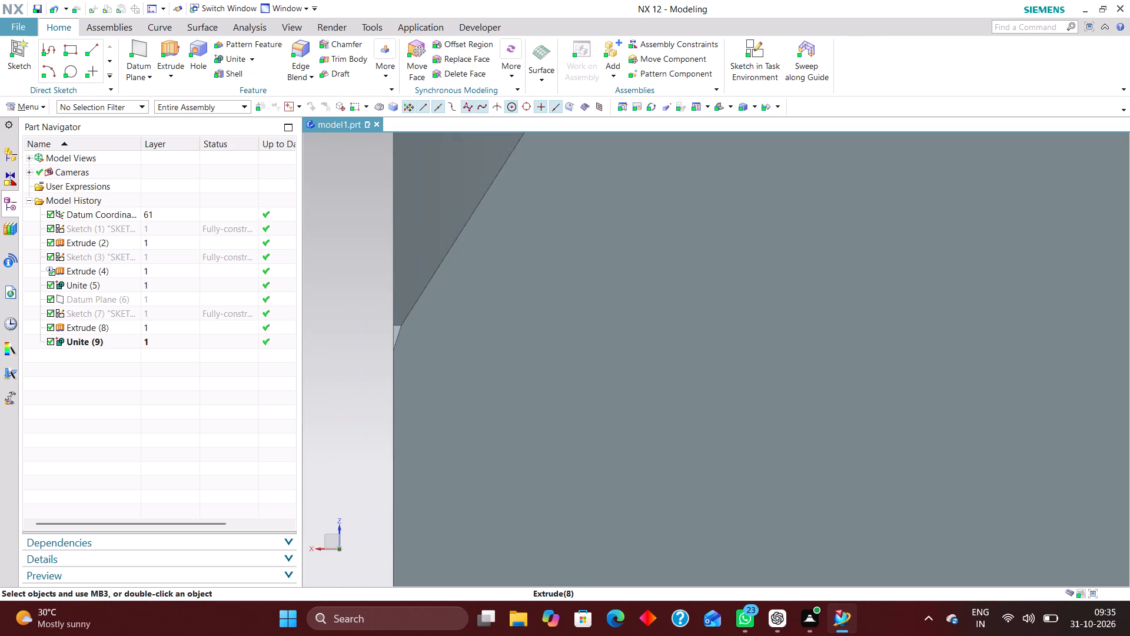
pyautogui.moveTo(431, 365); pyautogui.dragTo(498, 374, button='middle')
pyautogui.scroll(-20, 497, 372)
pyautogui.scroll(-3, 497, 372)
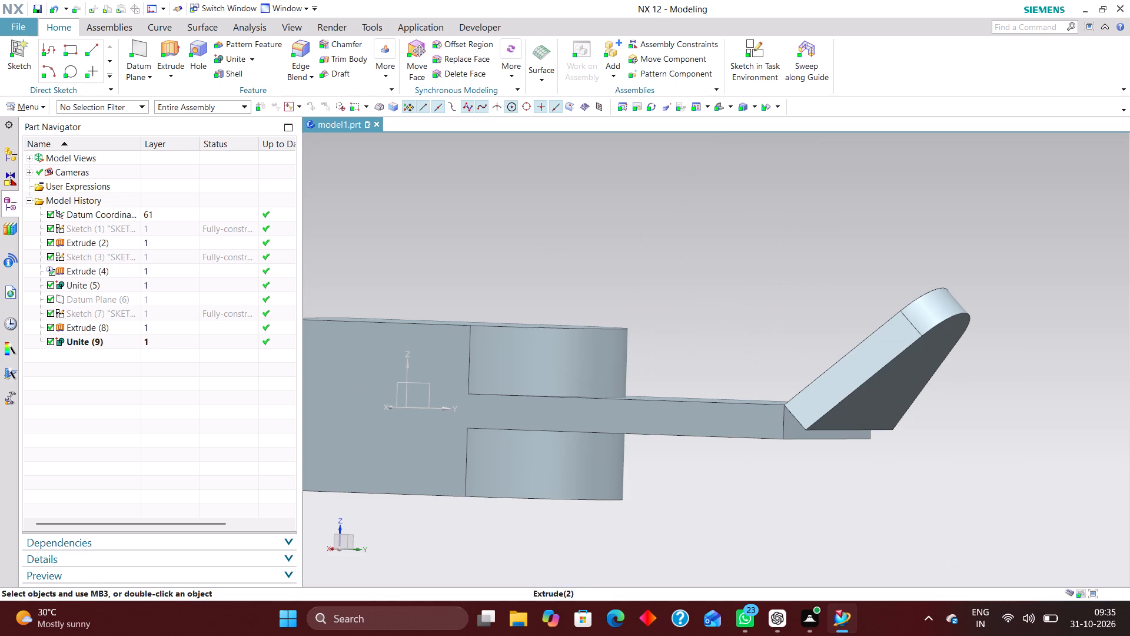
pyautogui.moveTo(733, 346); pyautogui.dragTo(765, 360, button='middle')
pyautogui.scroll(7, 859, 429)
pyautogui.moveTo(758, 322); pyautogui.dragTo(780, 330, button='middle')
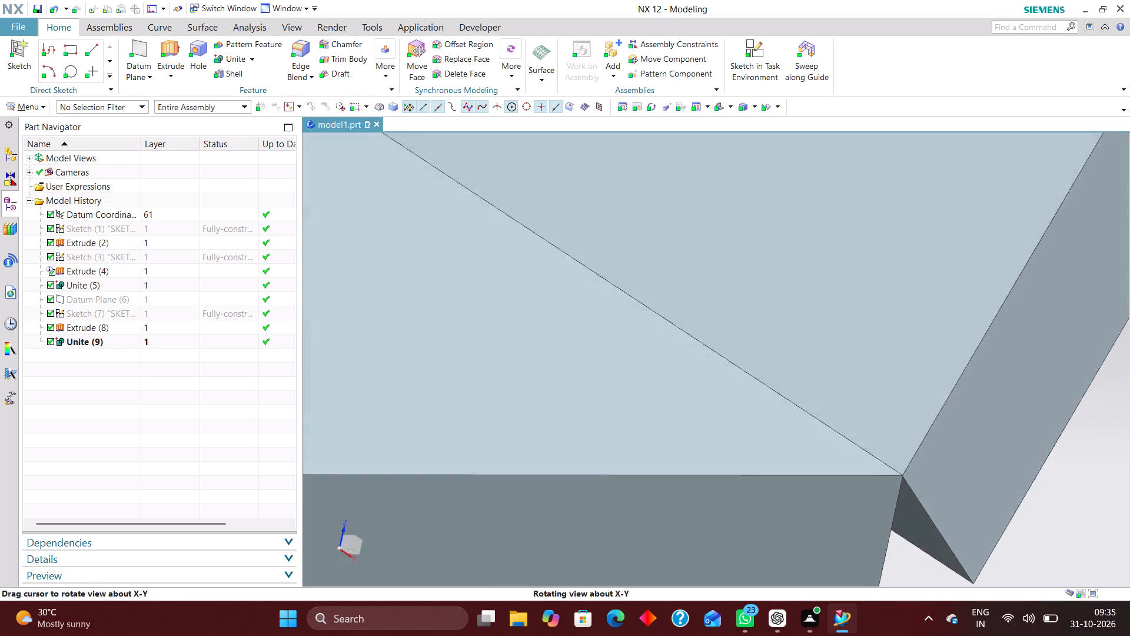
pyautogui.moveTo(780, 330); pyautogui.dragTo(778, 359, button='middle')
pyautogui.scroll(-5, 769, 324)
pyautogui.scroll(3, 803, 366)
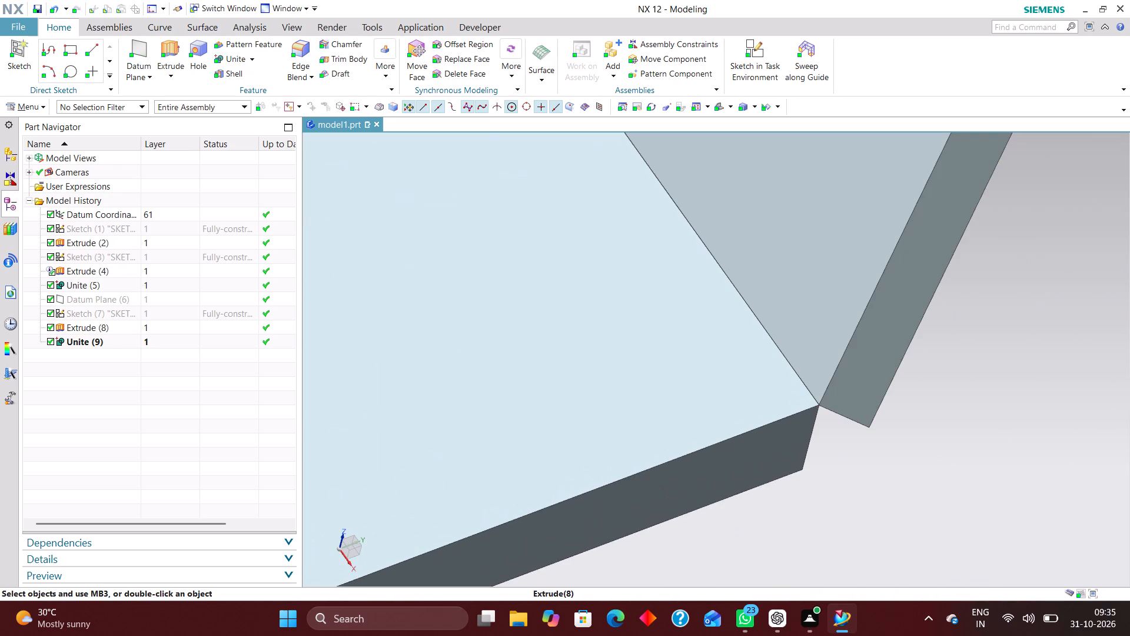
# Open the angled body's profile sketch for editing and hide the solid body behind it.
pyautogui.click(177, 317)
pyautogui.rightClick(178, 316)
pyautogui.click(213, 85)
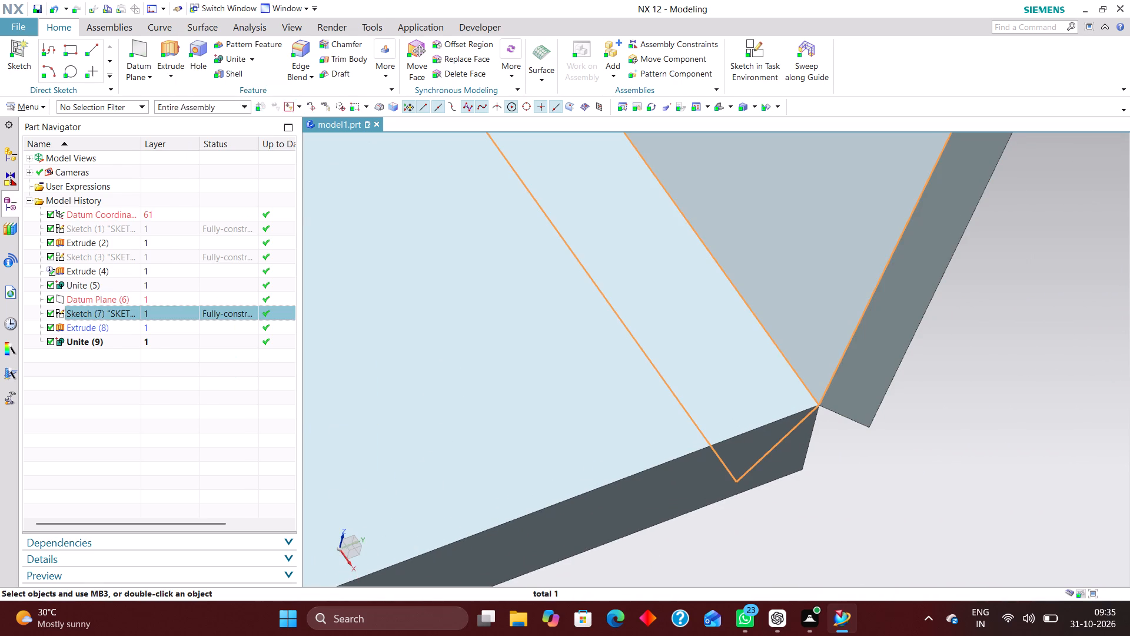
pyautogui.scroll(6, 646, 357)
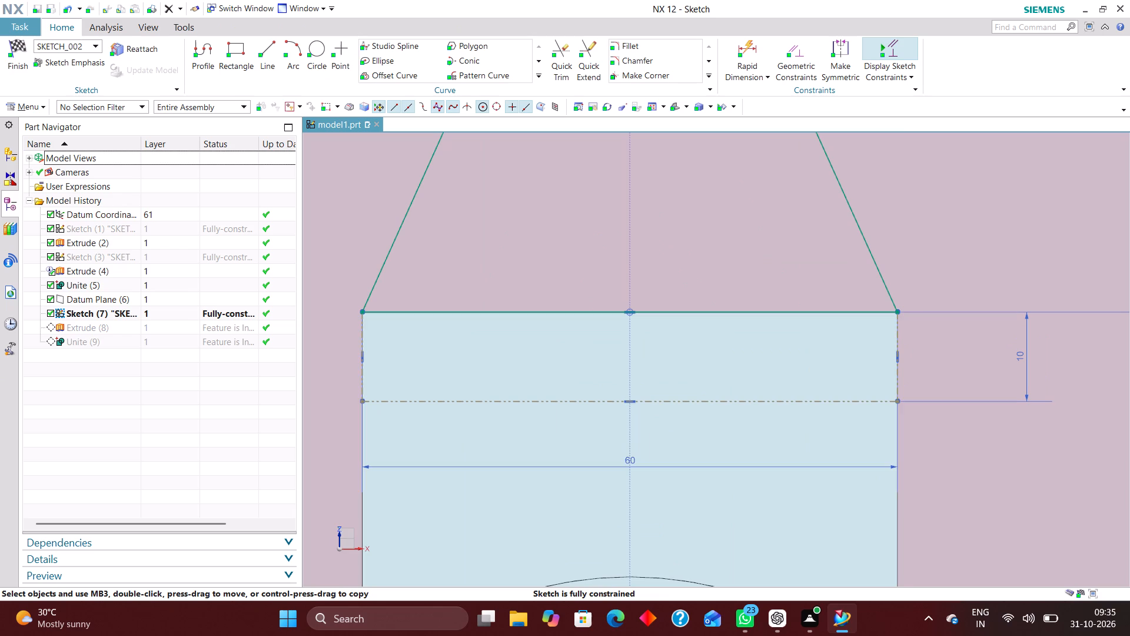
pyautogui.moveTo(703, 359); pyautogui.dragTo(703, 430, button='right')
# Delete the three reference lines forming the 10 mm deep rectangle below the profile's base line, and finish the sketch.
pyautogui.moveTo(733, 402); pyautogui.dragTo(611, 371, button='right')
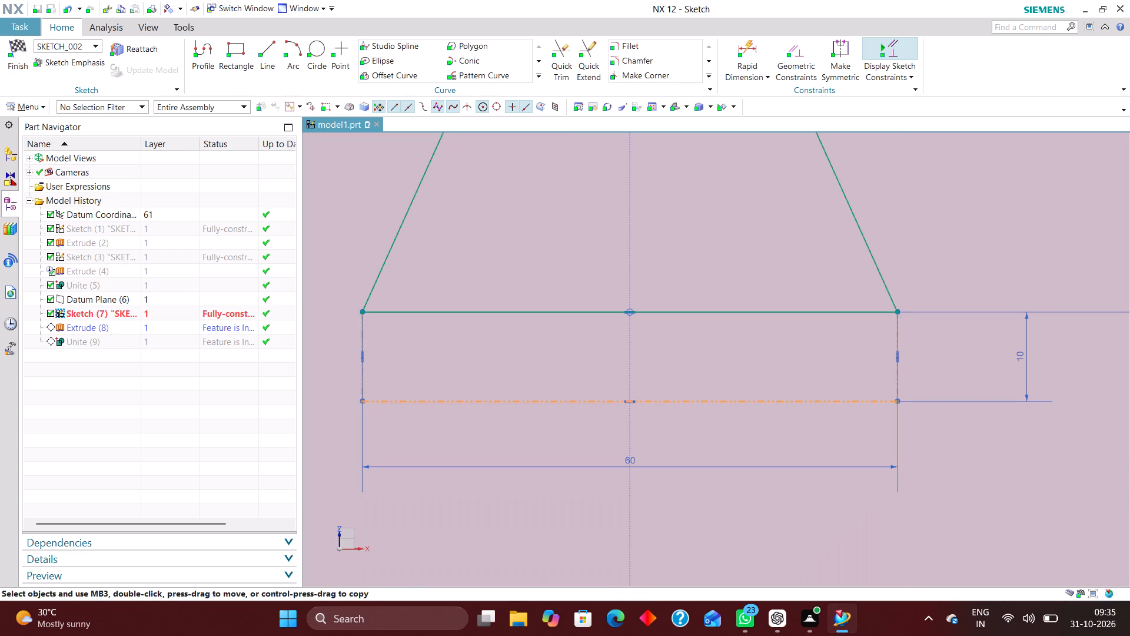
pyautogui.moveTo(901, 379); pyautogui.dragTo(803, 373, button='right')
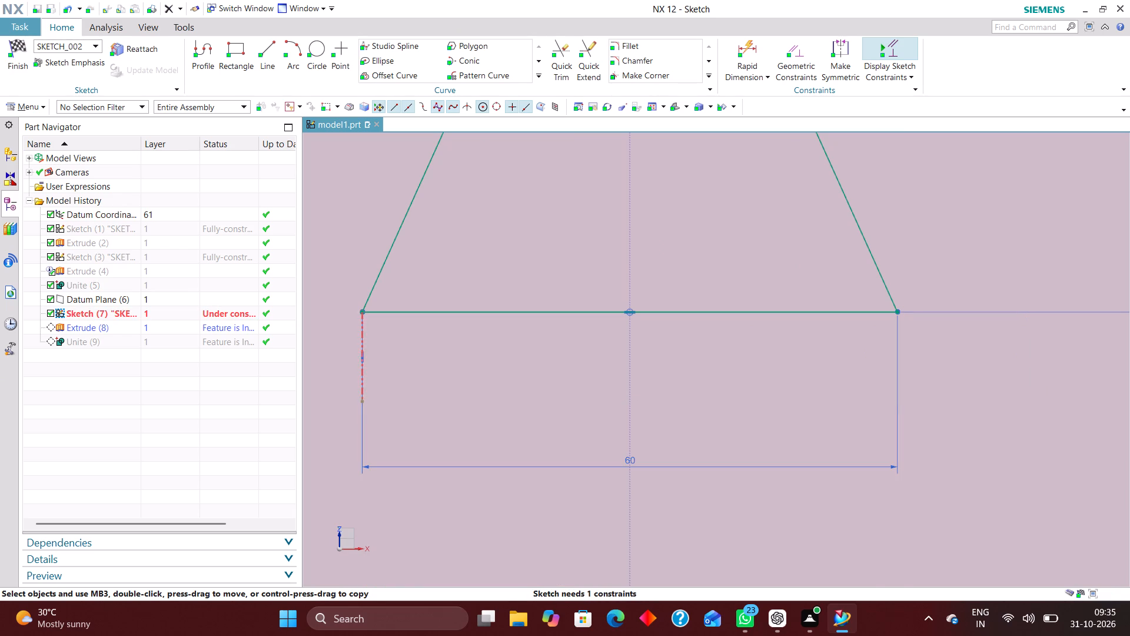
pyautogui.moveTo(363, 339); pyautogui.dragTo(344, 343, button='right')
pyautogui.scroll(-7, 558, 332)
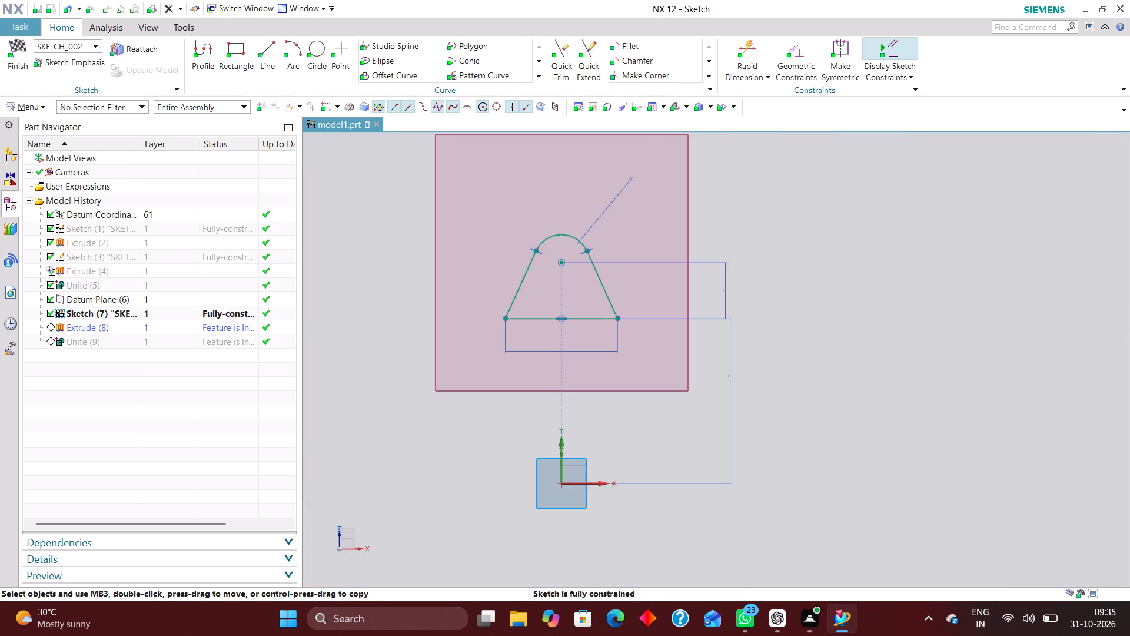
pyautogui.scroll(2, 722, 300)
pyautogui.click(732, 288)
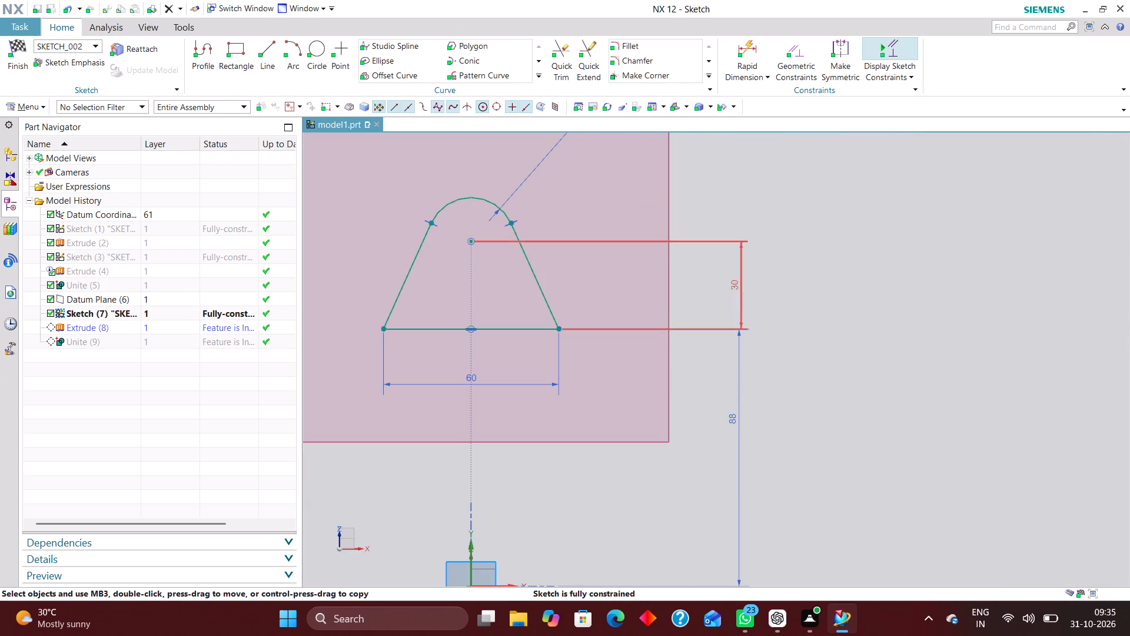
pyautogui.scroll(-3, 711, 308)
pyautogui.scroll(1, 538, 333)
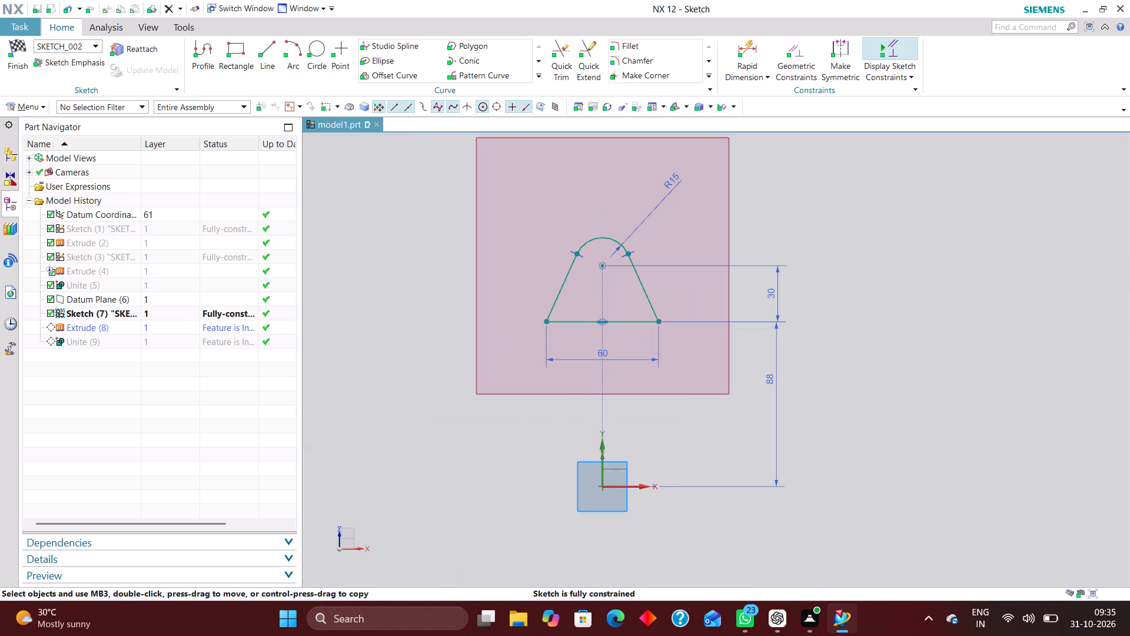
pyautogui.click(26, 44)
# Show the hidden solid body again.
pyautogui.scroll(-3, 587, 300)
pyautogui.rightClick(115, 324)
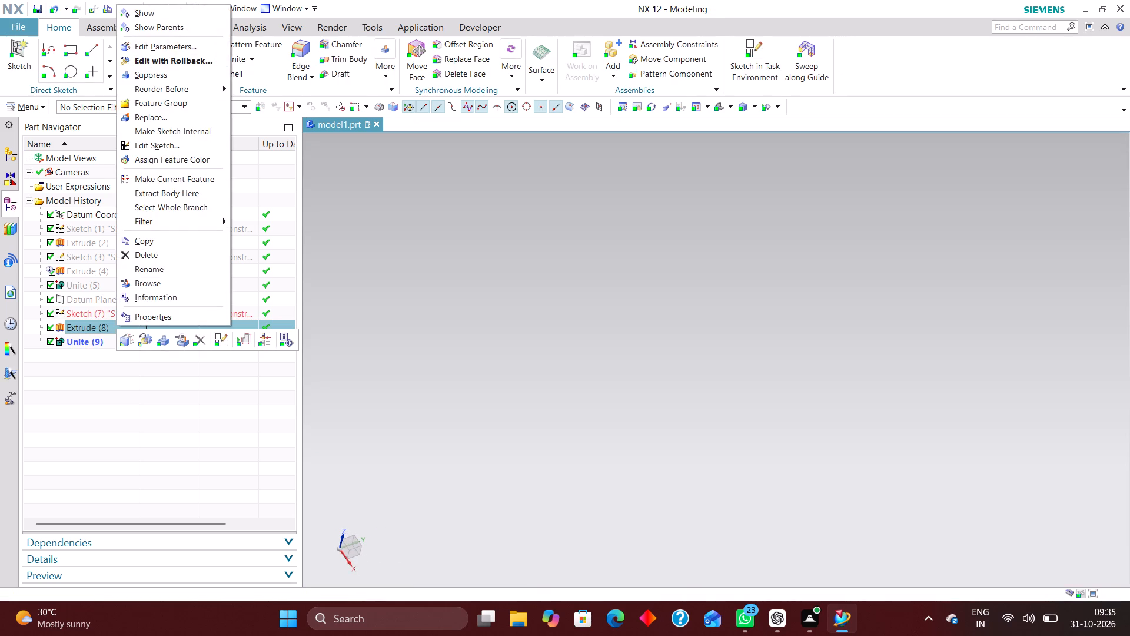
pyautogui.click(167, 16)
pyautogui.scroll(-5, 578, 306)
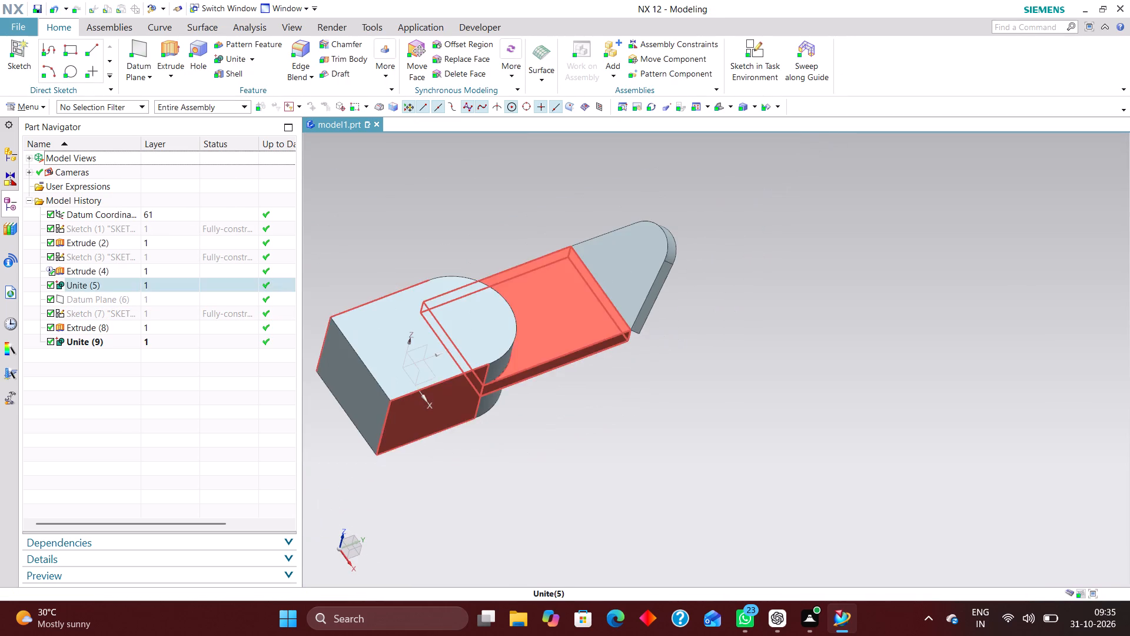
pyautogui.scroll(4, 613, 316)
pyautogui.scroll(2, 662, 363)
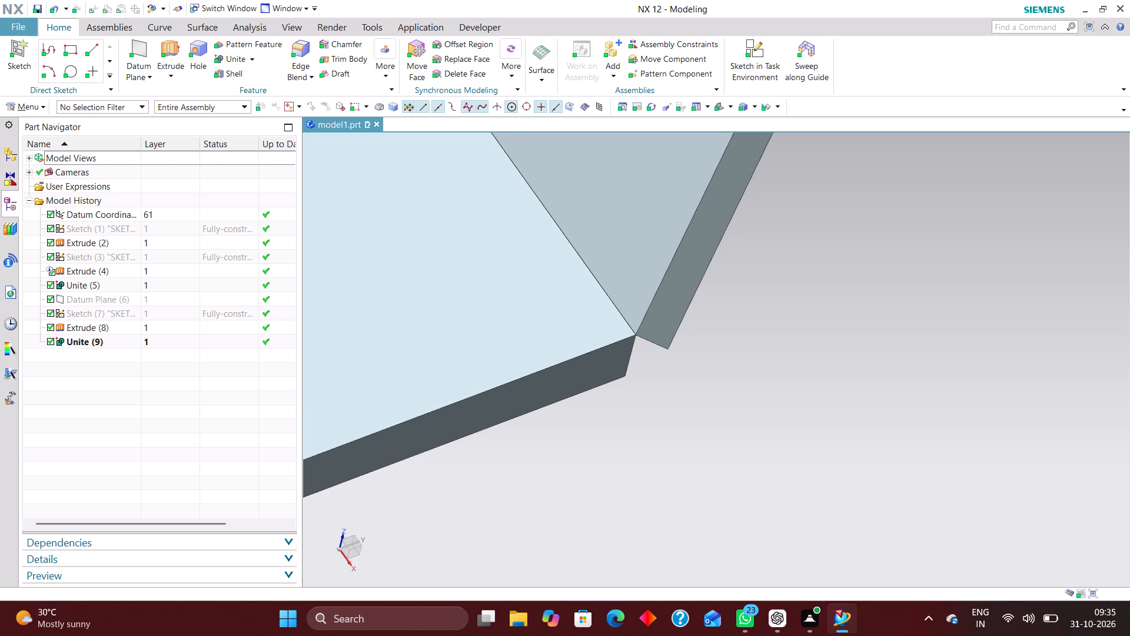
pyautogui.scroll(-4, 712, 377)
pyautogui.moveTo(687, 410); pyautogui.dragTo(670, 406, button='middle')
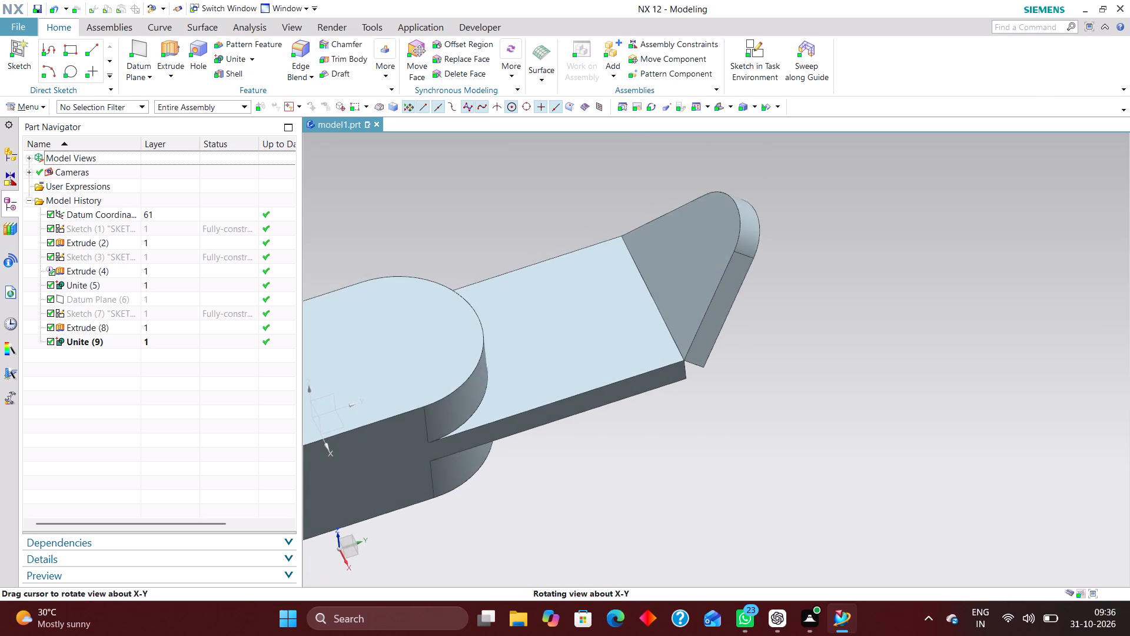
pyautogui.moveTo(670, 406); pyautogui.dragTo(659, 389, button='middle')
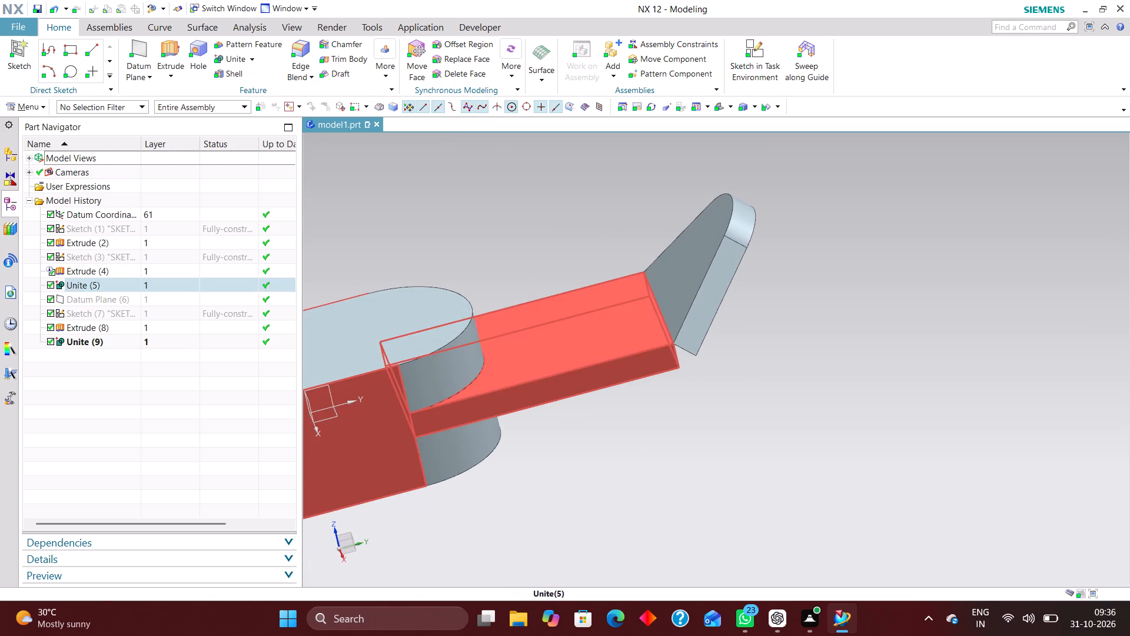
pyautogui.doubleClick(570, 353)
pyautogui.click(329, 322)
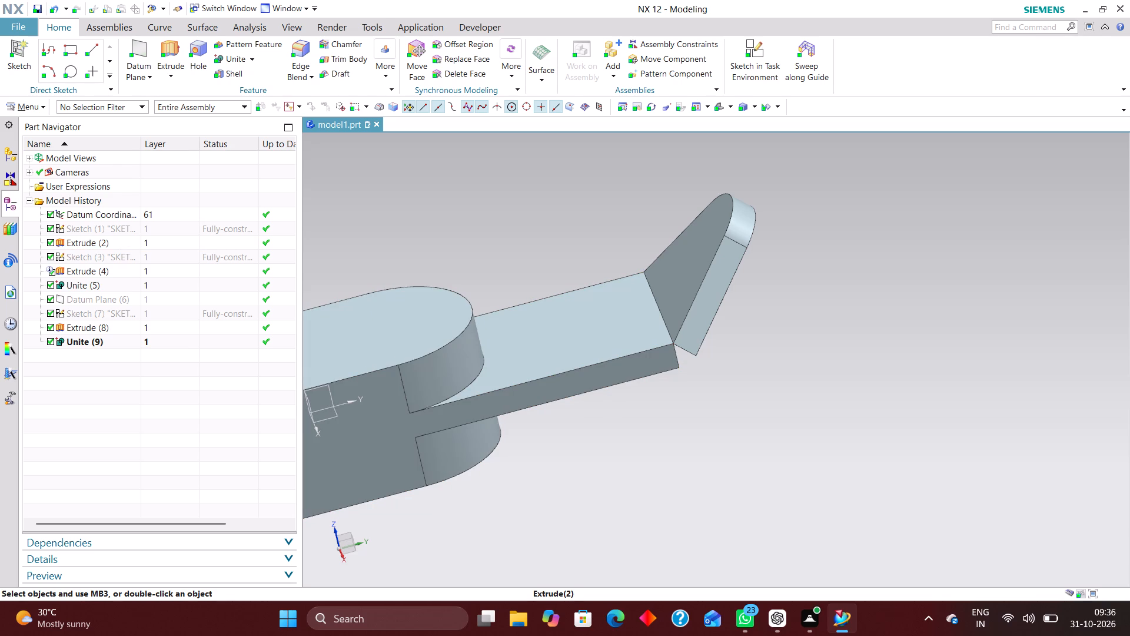
# Open the angled datum plane's definition with rollback and check its planar reference, through axis and angle.
pyautogui.click(158, 299)
pyautogui.rightClick(155, 298)
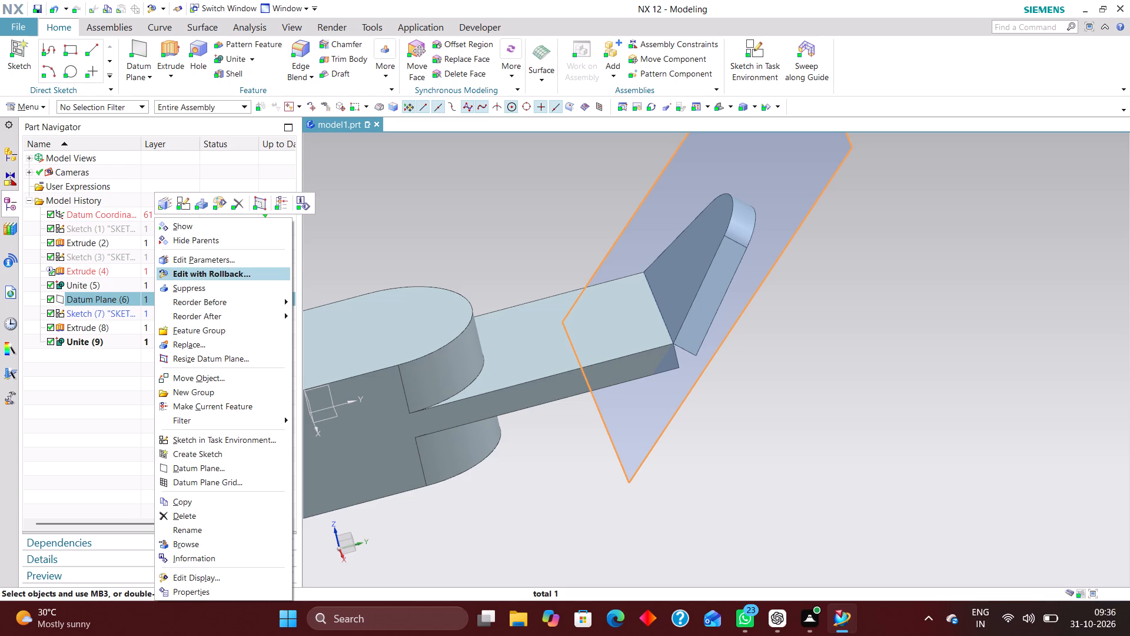
pyautogui.click(231, 276)
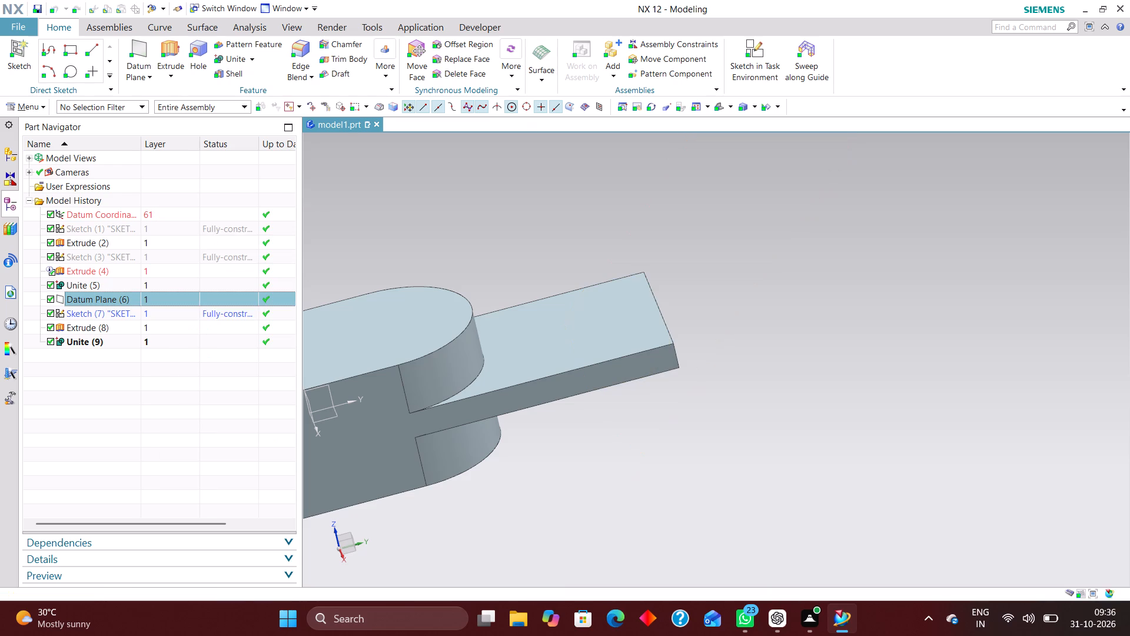
pyautogui.moveTo(802, 367); pyautogui.dragTo(738, 372, button='right')
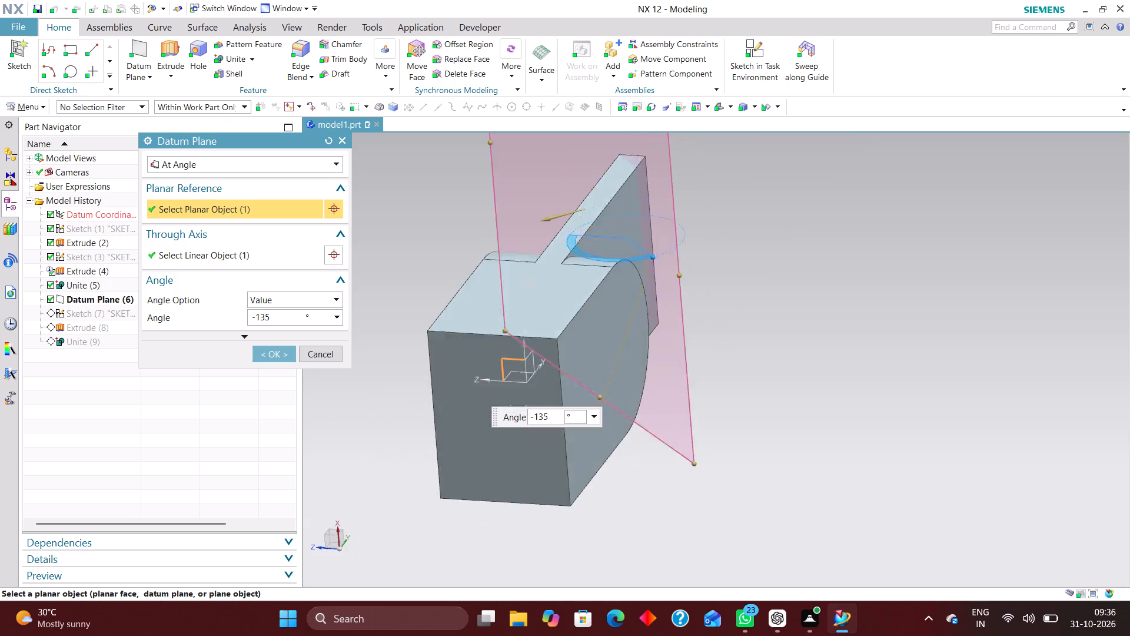
pyautogui.moveTo(731, 373); pyautogui.dragTo(666, 485, button='middle')
pyautogui.moveTo(842, 474); pyautogui.dragTo(673, 467, button='right')
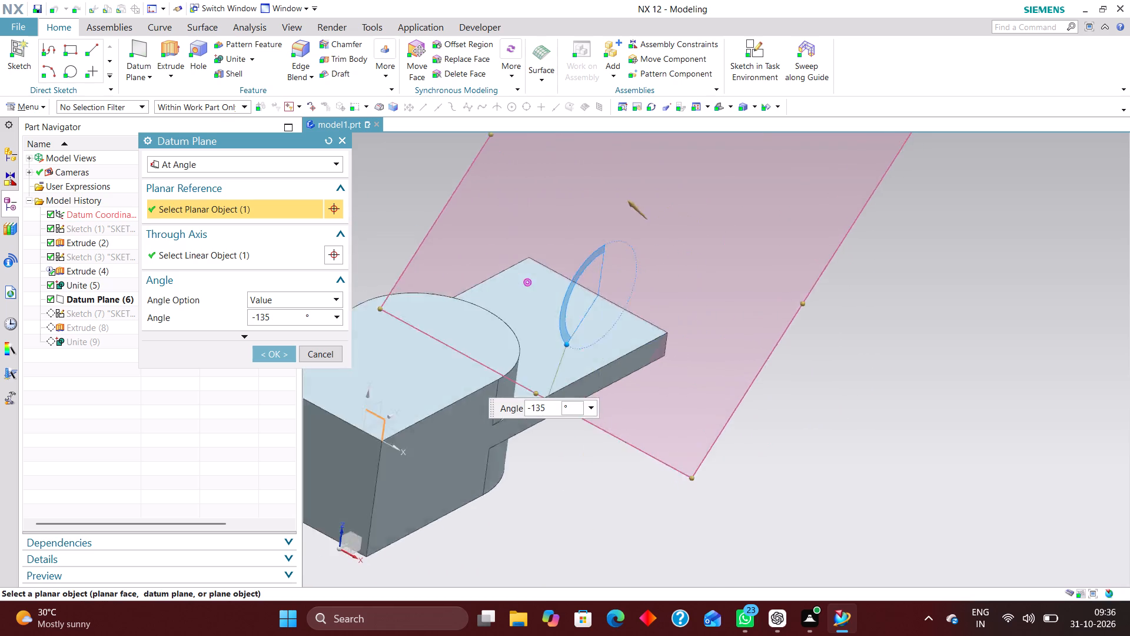
pyautogui.click(323, 351)
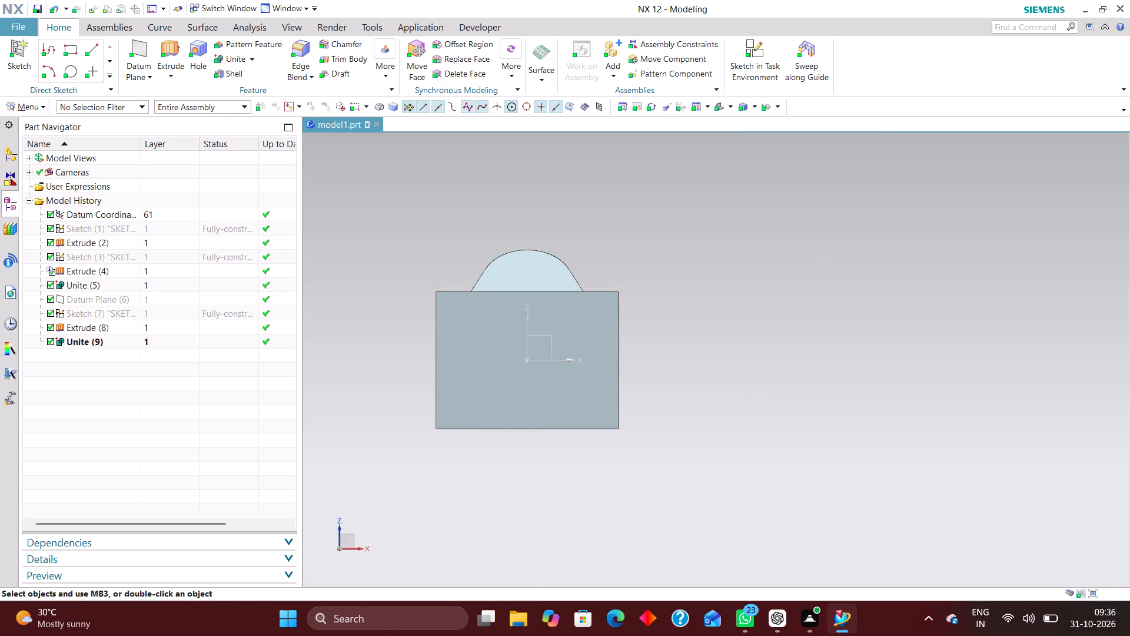
# Suppress the angled datum plane that carries the angled body's profile sketch, and dismiss the update report.
pyautogui.moveTo(678, 369); pyautogui.dragTo(607, 412, button='middle')
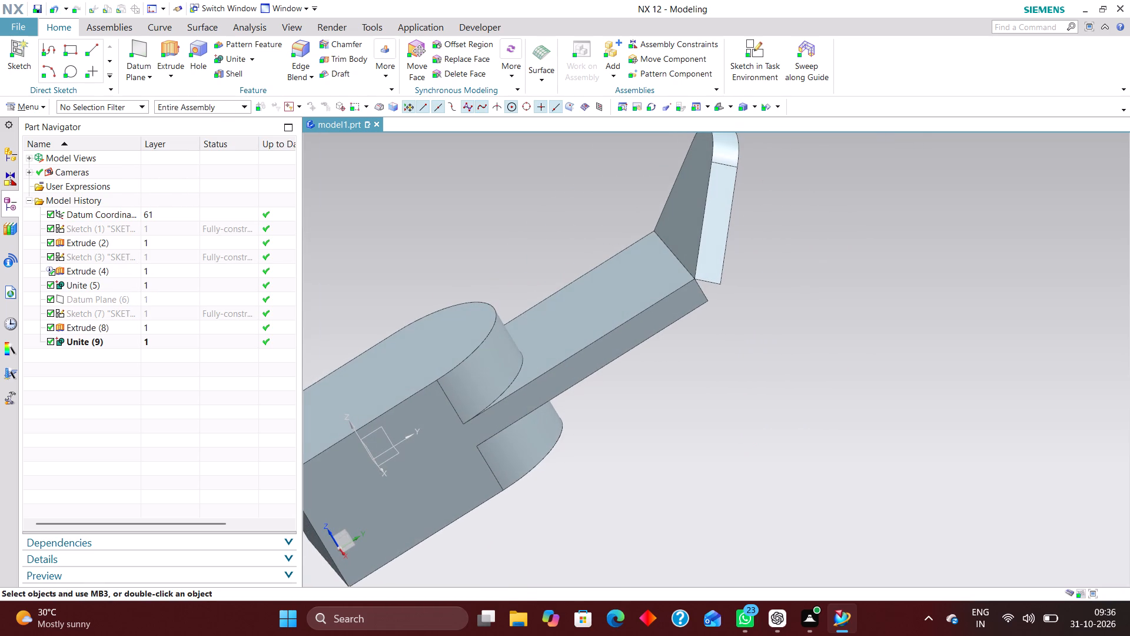
pyautogui.click(158, 297)
pyautogui.rightClick(158, 296)
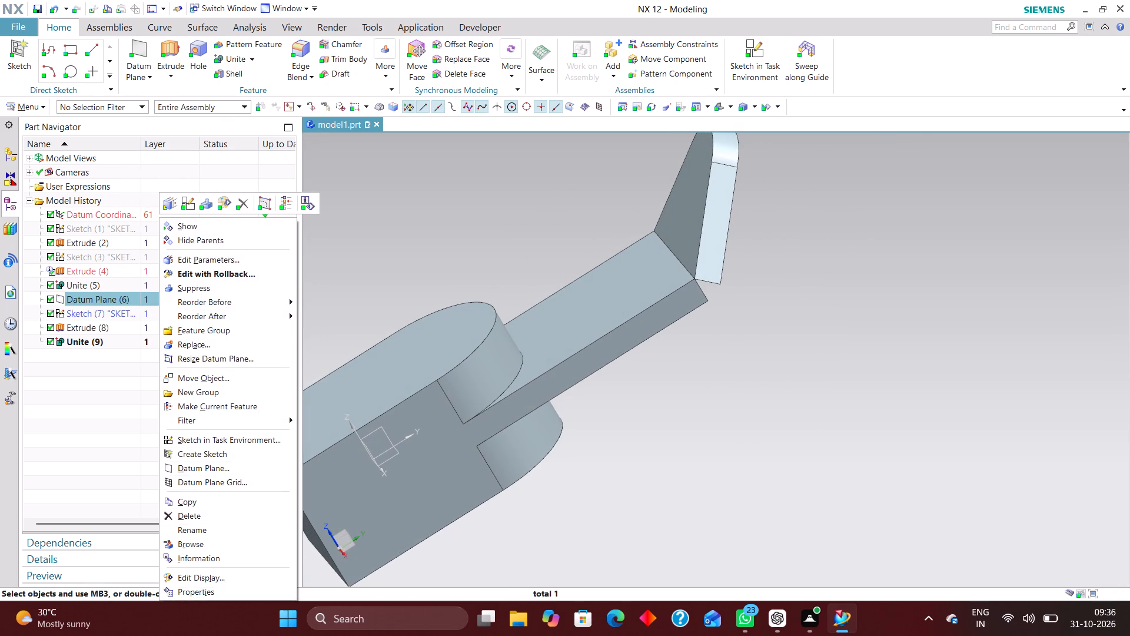
pyautogui.click(202, 286)
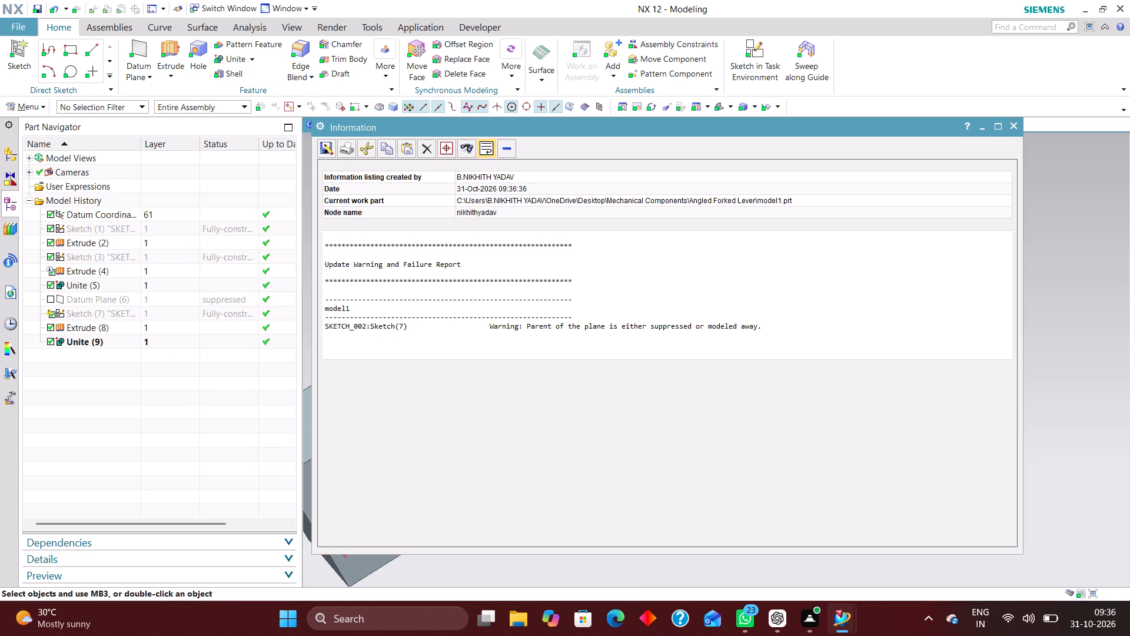
pyautogui.click(982, 127)
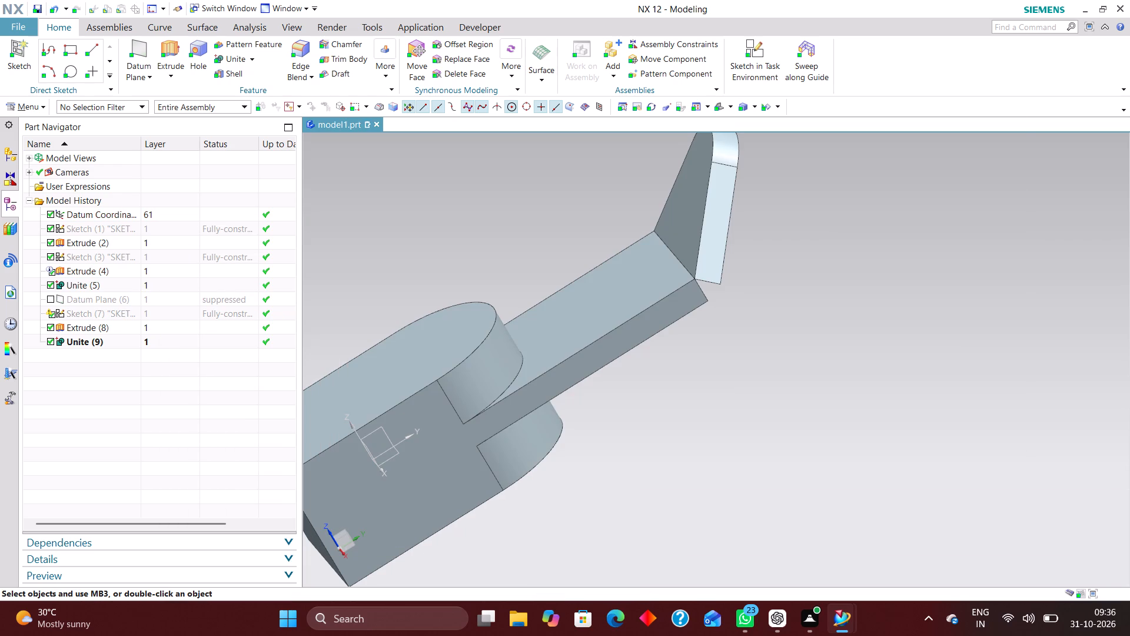
# Suppress the angled body's extrusion, Extrude (8), together with its dependent unite.
pyautogui.click(123, 327)
pyautogui.rightClick(122, 327)
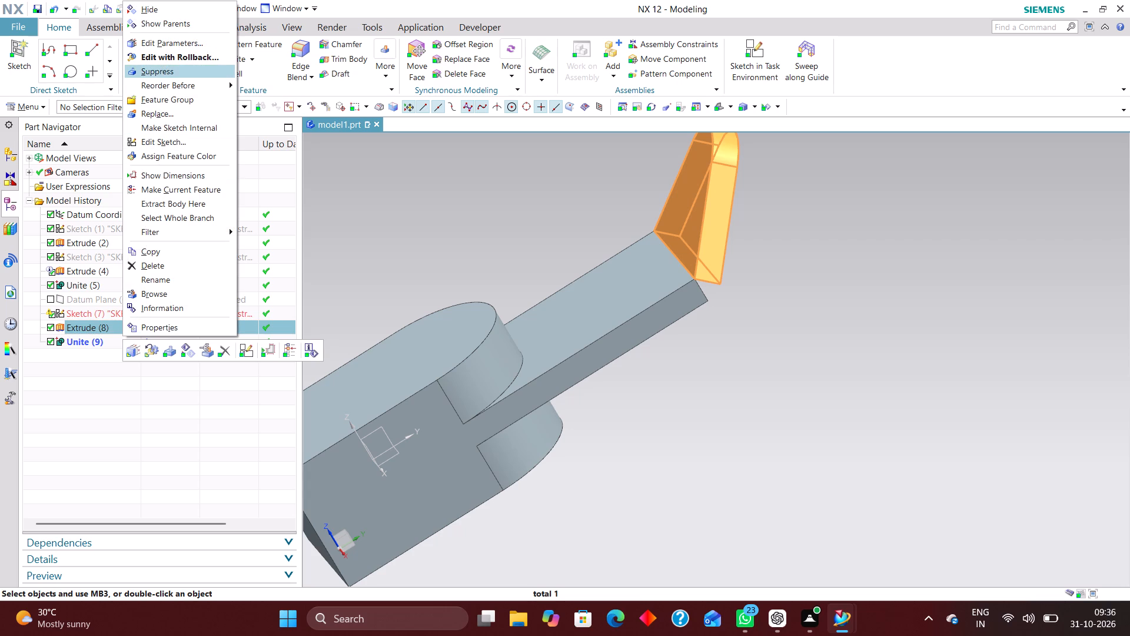
pyautogui.click(188, 74)
# Measure the distance from the vertical edge where the lower rounded lobe begins to the plate's end face.
pyautogui.moveTo(756, 327); pyautogui.dragTo(743, 358, button='middle')
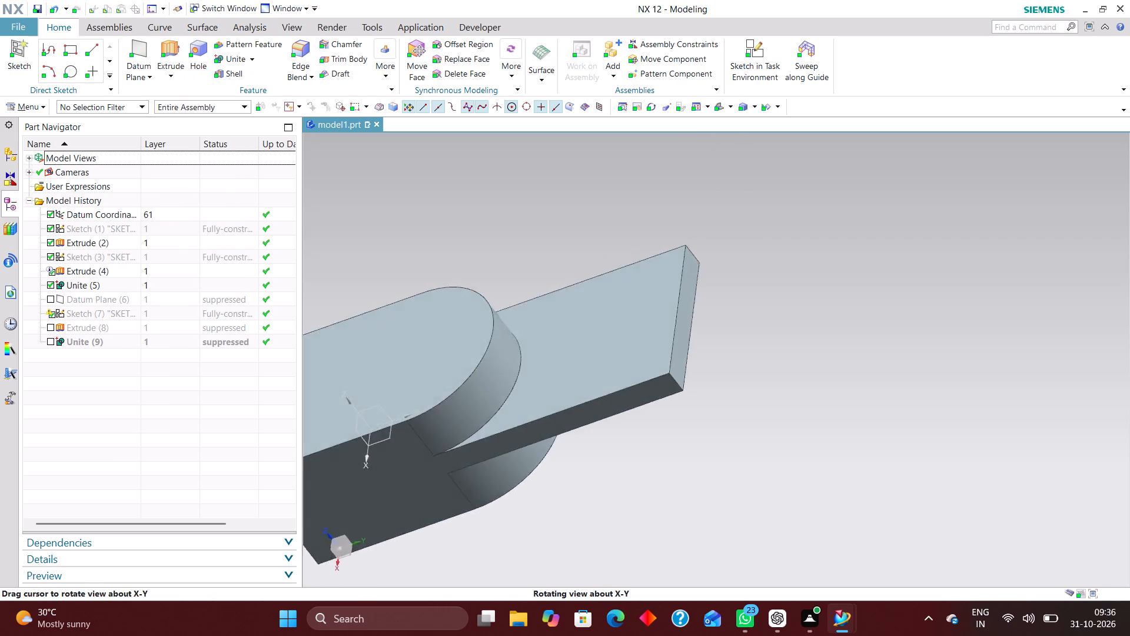
pyautogui.moveTo(743, 358); pyautogui.dragTo(766, 328, button='middle')
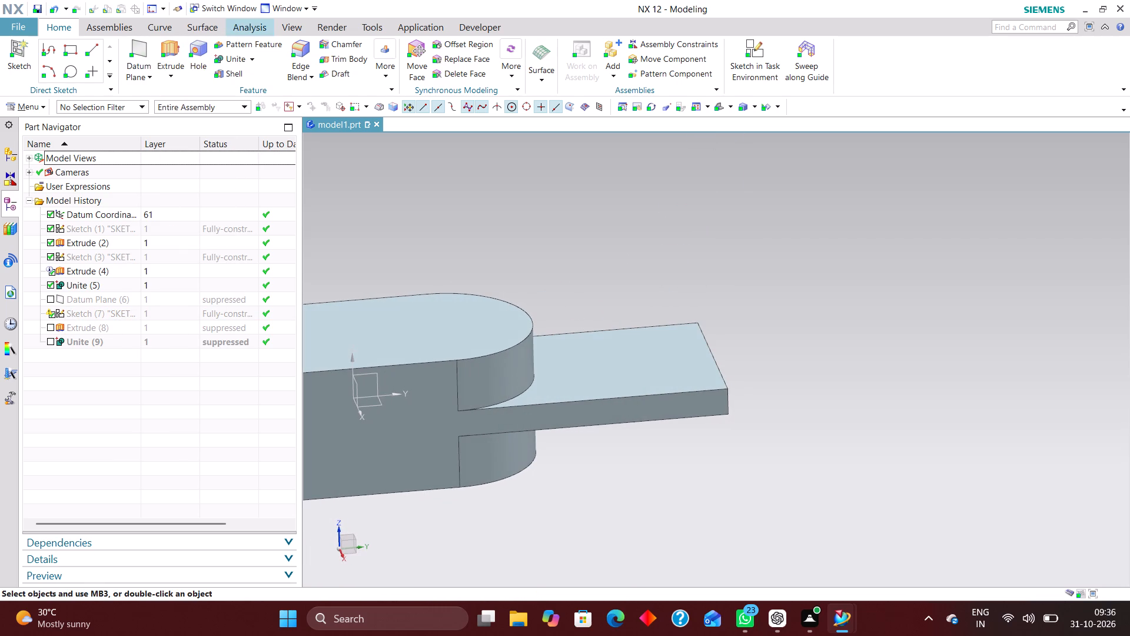
pyautogui.click(253, 29)
pyautogui.click(21, 57)
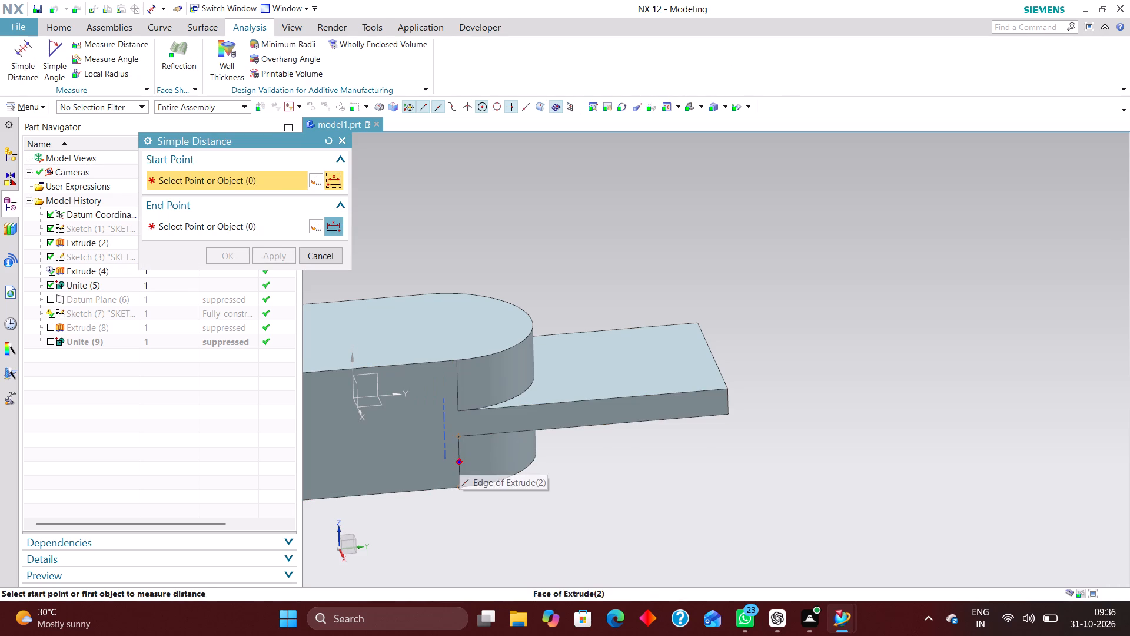
pyautogui.click(459, 461)
pyautogui.scroll(1, 719, 443)
pyautogui.moveTo(717, 446); pyautogui.dragTo(663, 458, button='middle')
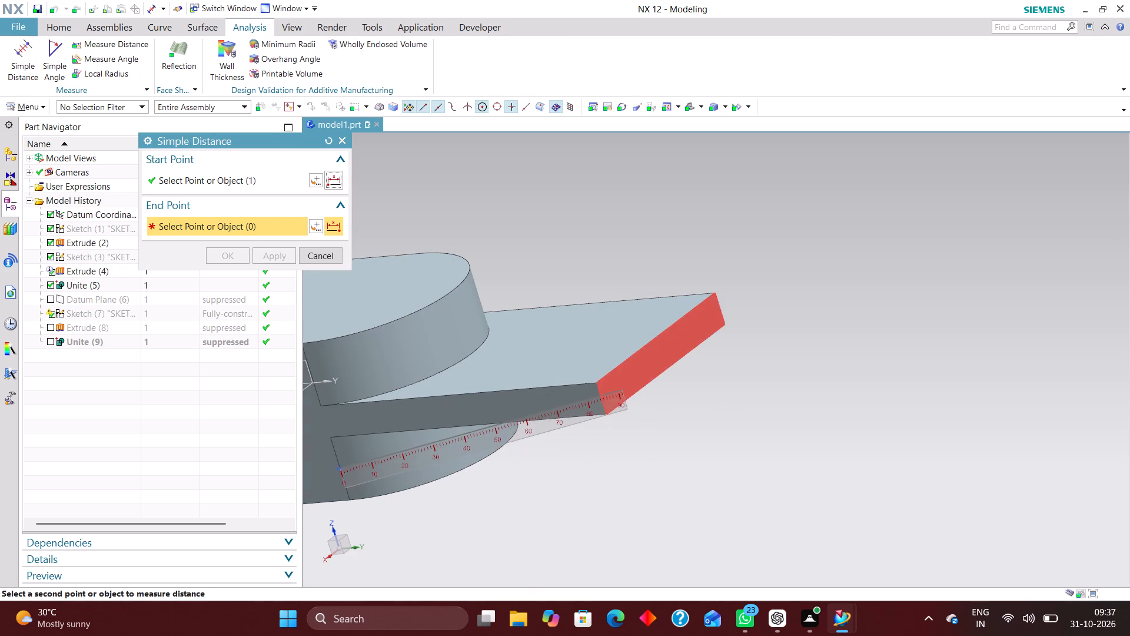
pyautogui.click(622, 388)
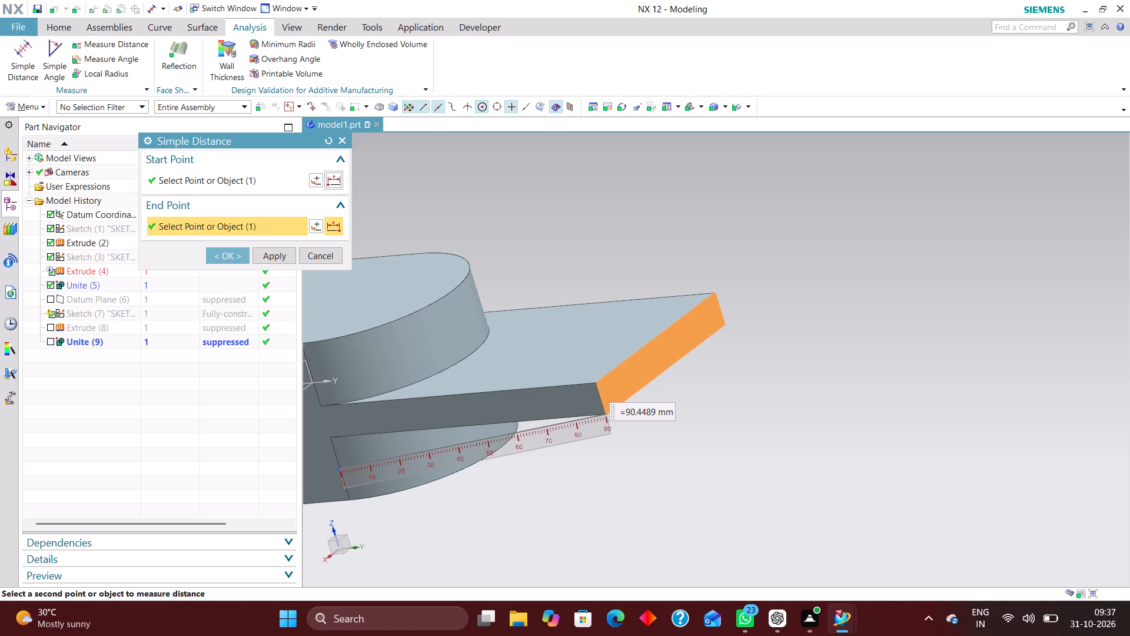
pyautogui.click(335, 261)
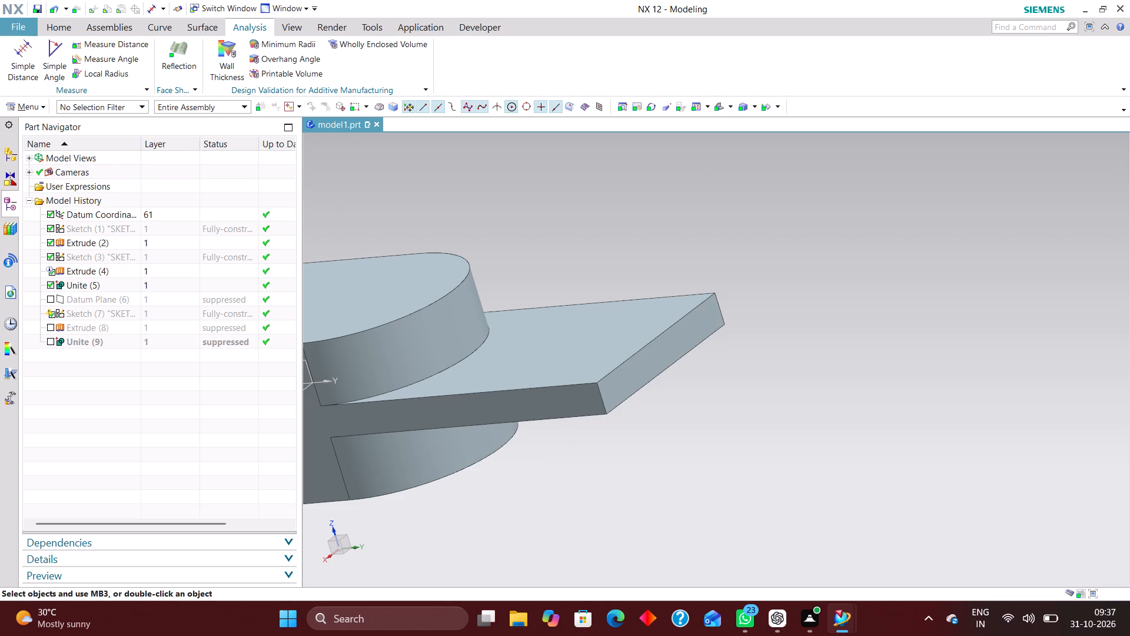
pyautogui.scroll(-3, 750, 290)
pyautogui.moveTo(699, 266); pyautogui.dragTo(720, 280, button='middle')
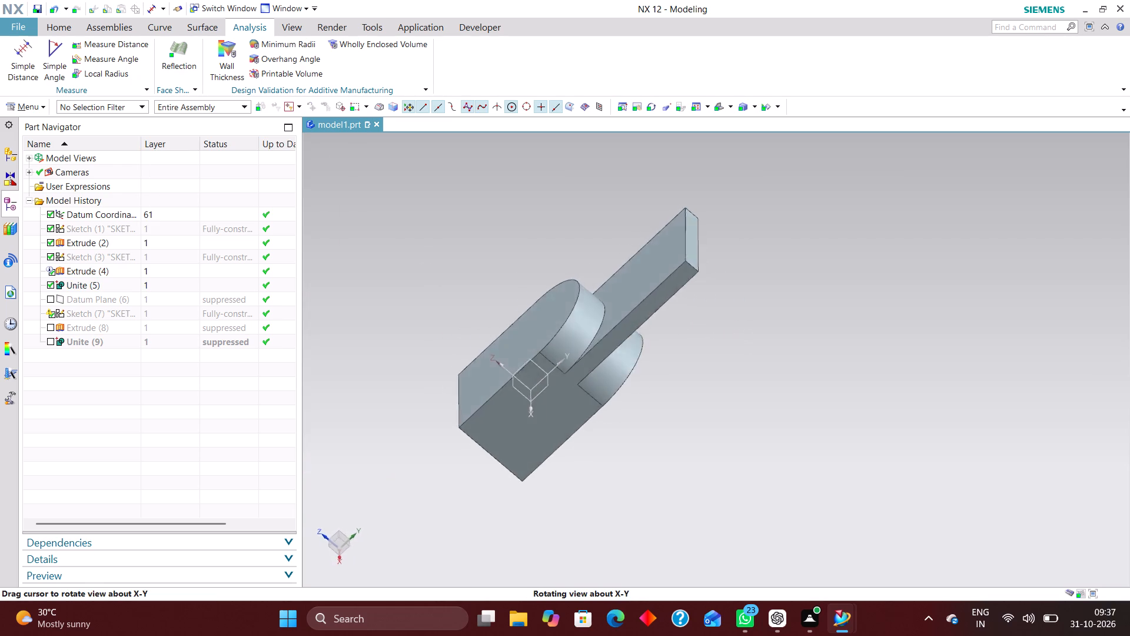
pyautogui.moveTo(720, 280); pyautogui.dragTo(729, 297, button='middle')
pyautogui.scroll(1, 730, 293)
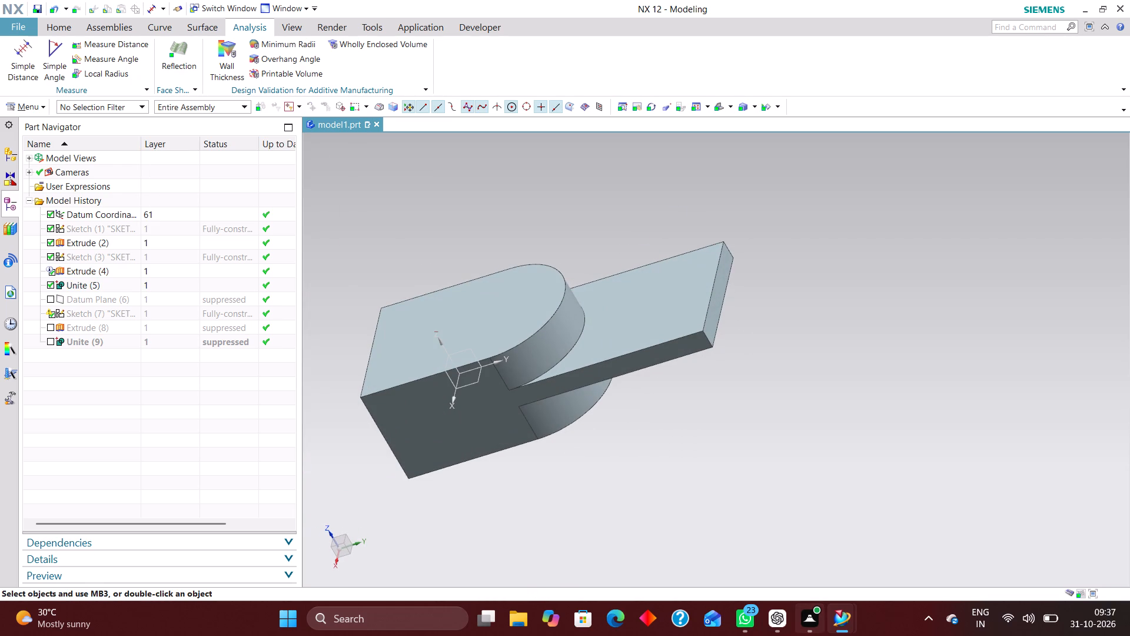
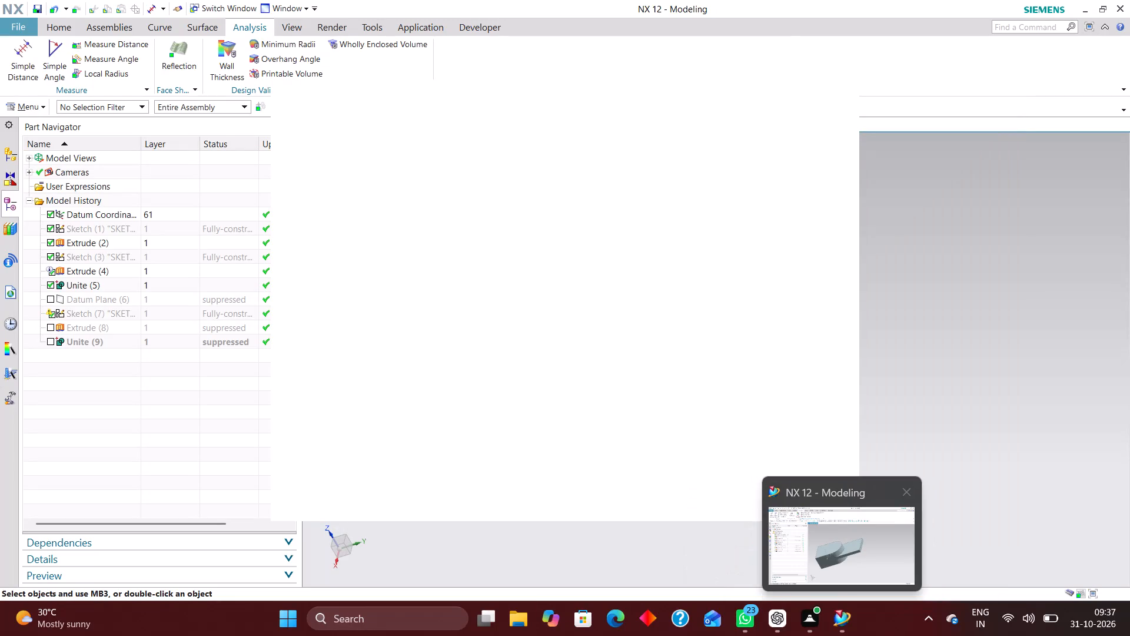
# Switch to the NX model and examine the round-ended block with its projecting flat plate.
pyautogui.click(817, 540)
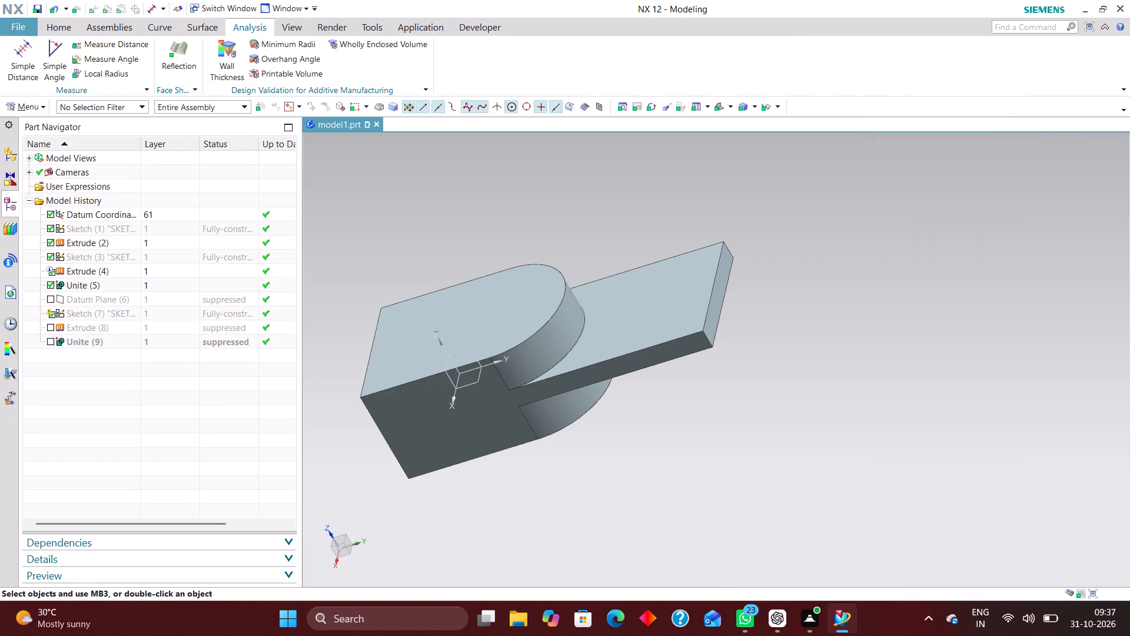
pyautogui.click(59, 29)
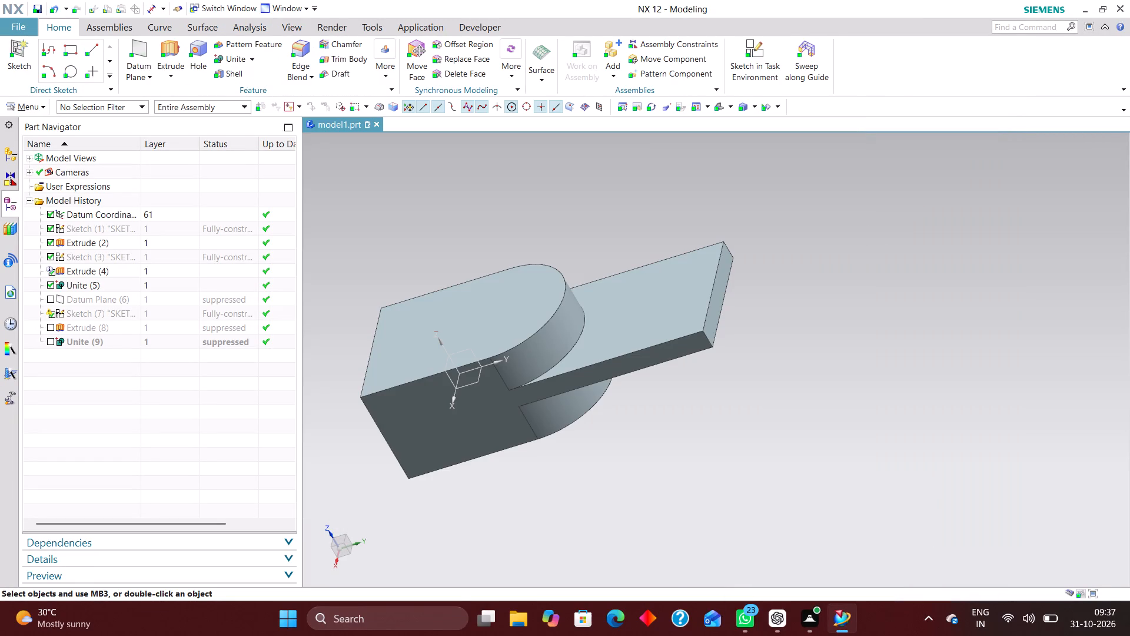
pyautogui.click(719, 108)
pyautogui.scroll(-3, 696, 352)
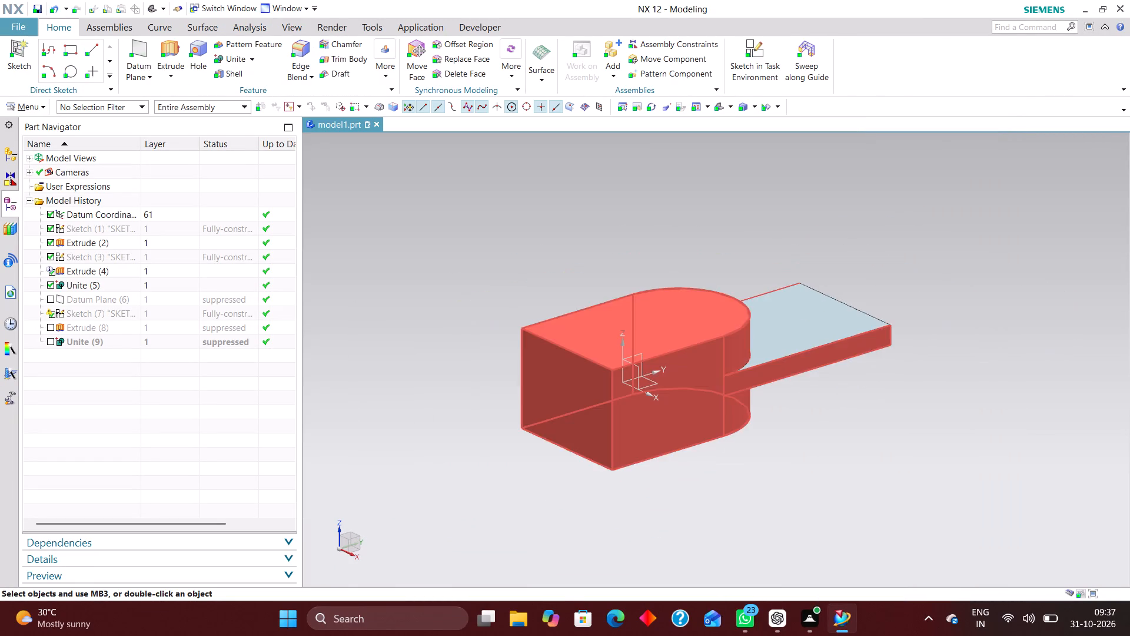
pyautogui.scroll(2, 733, 326)
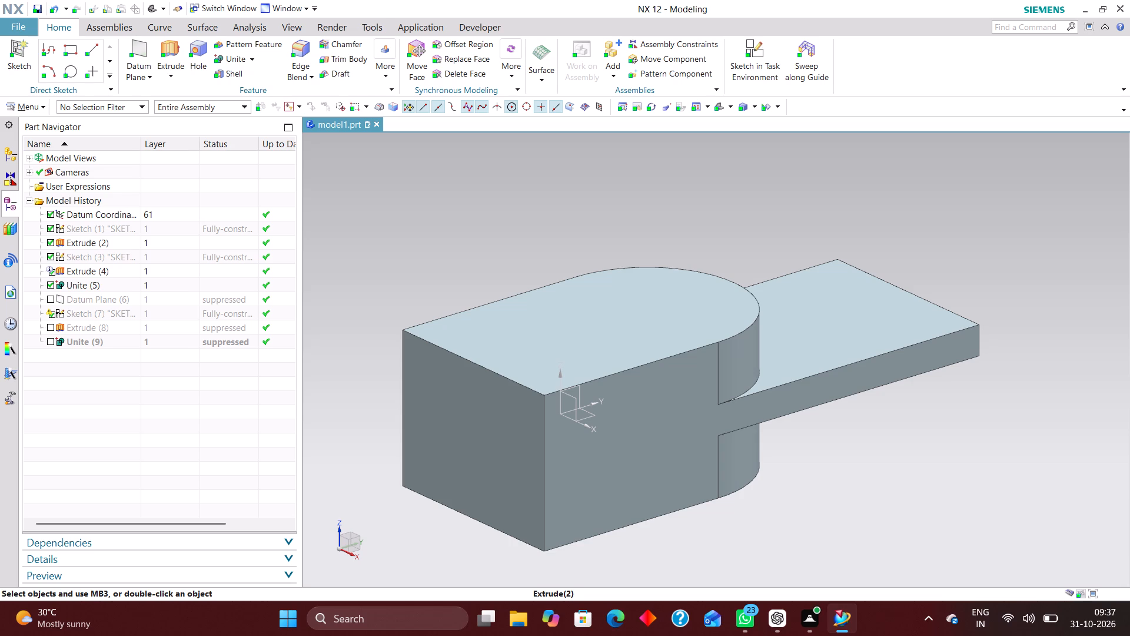
pyautogui.scroll(2, 993, 318)
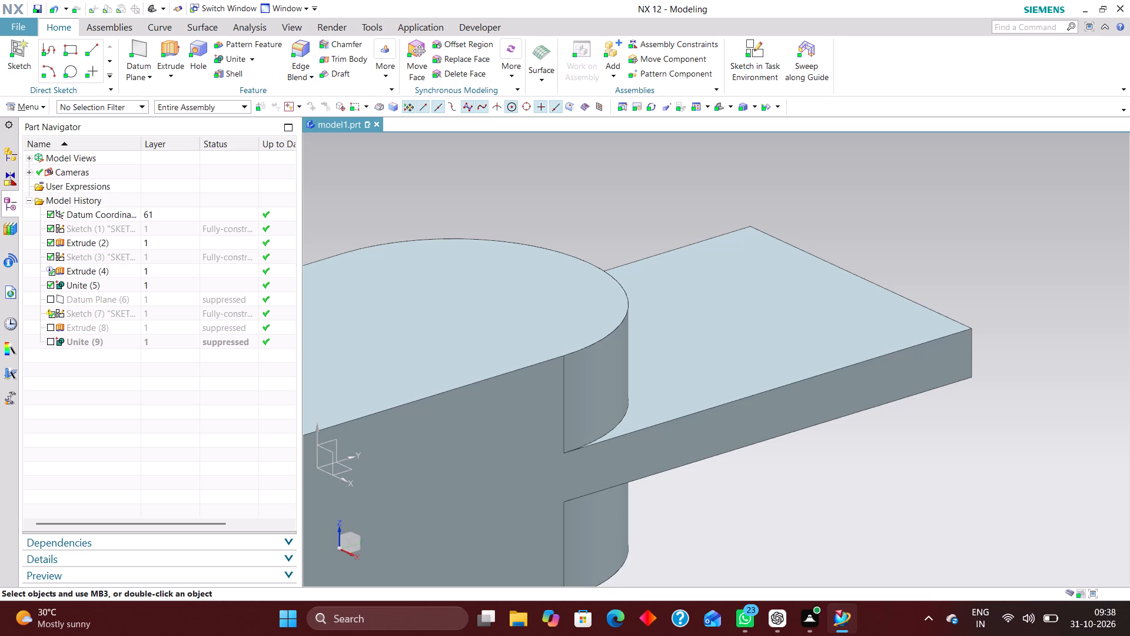
pyautogui.scroll(-10, 892, 412)
pyautogui.scroll(2, 894, 428)
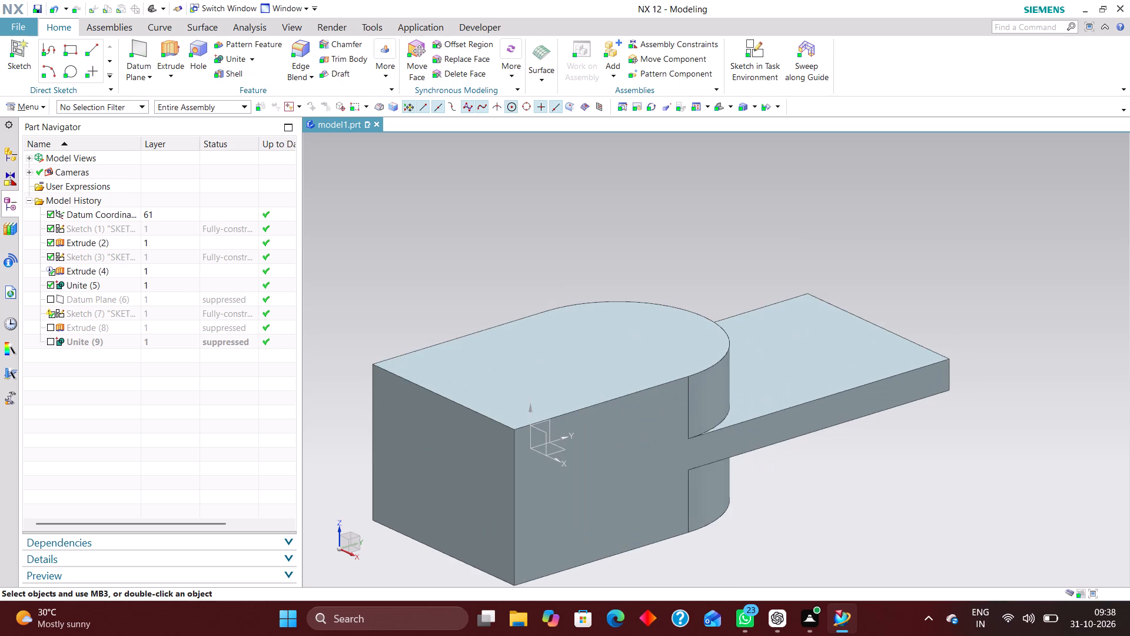
pyautogui.scroll(-2, 941, 426)
pyautogui.scroll(3, 934, 418)
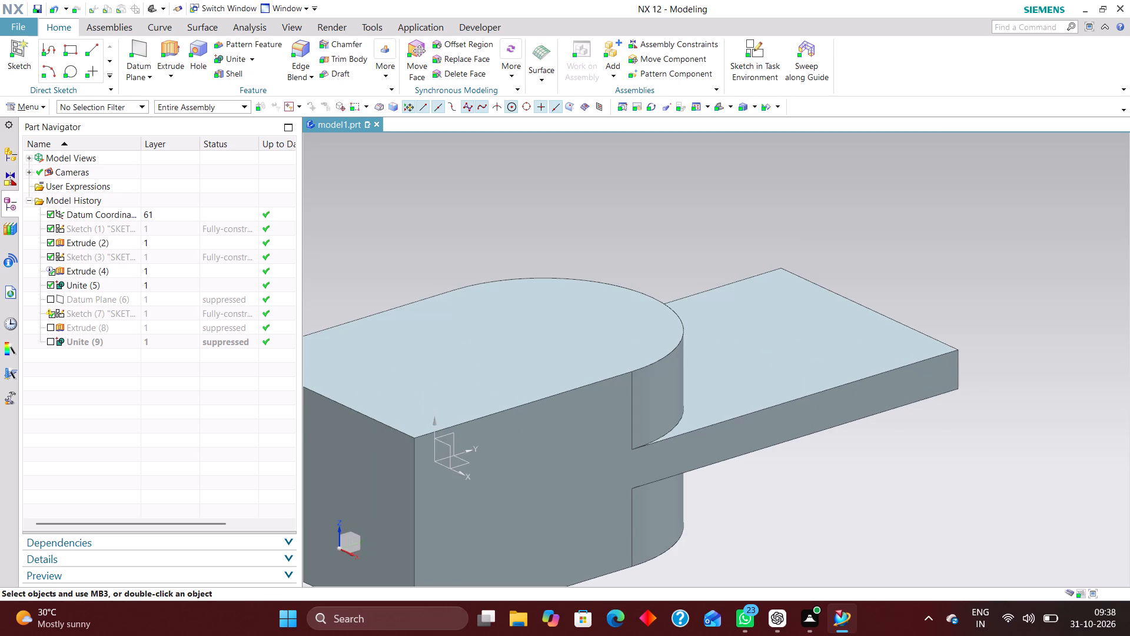
# Define an At Angle datum plane at -135° from a datum coordinate system plane, through the block's upper flat-end edge.
pyautogui.click(148, 55)
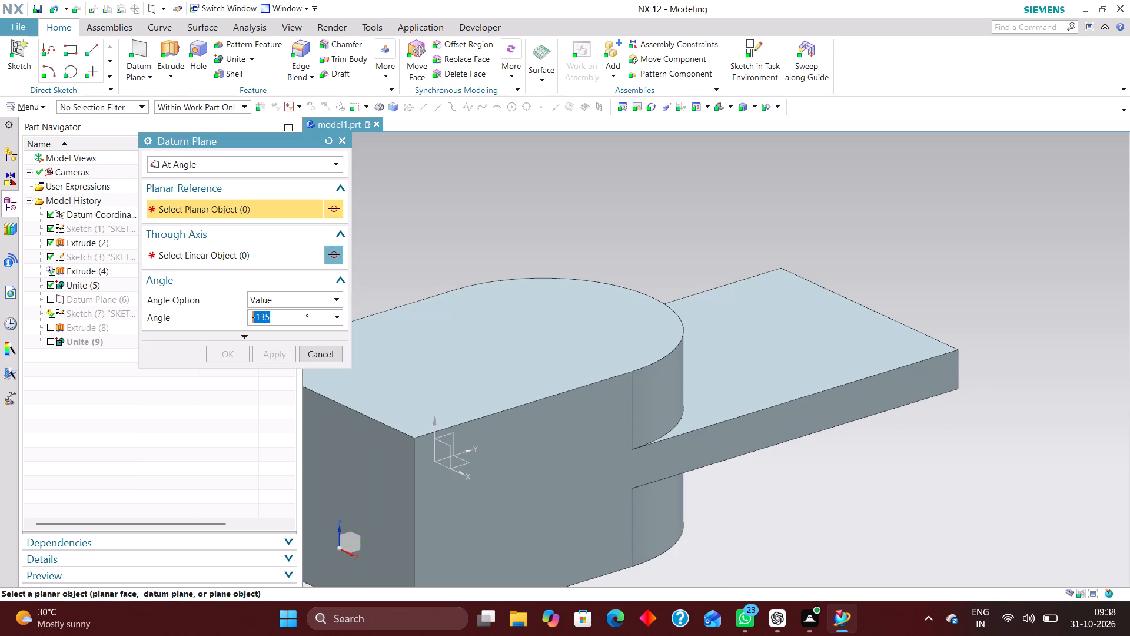
pyautogui.scroll(-2, 872, 485)
pyautogui.scroll(3, 650, 464)
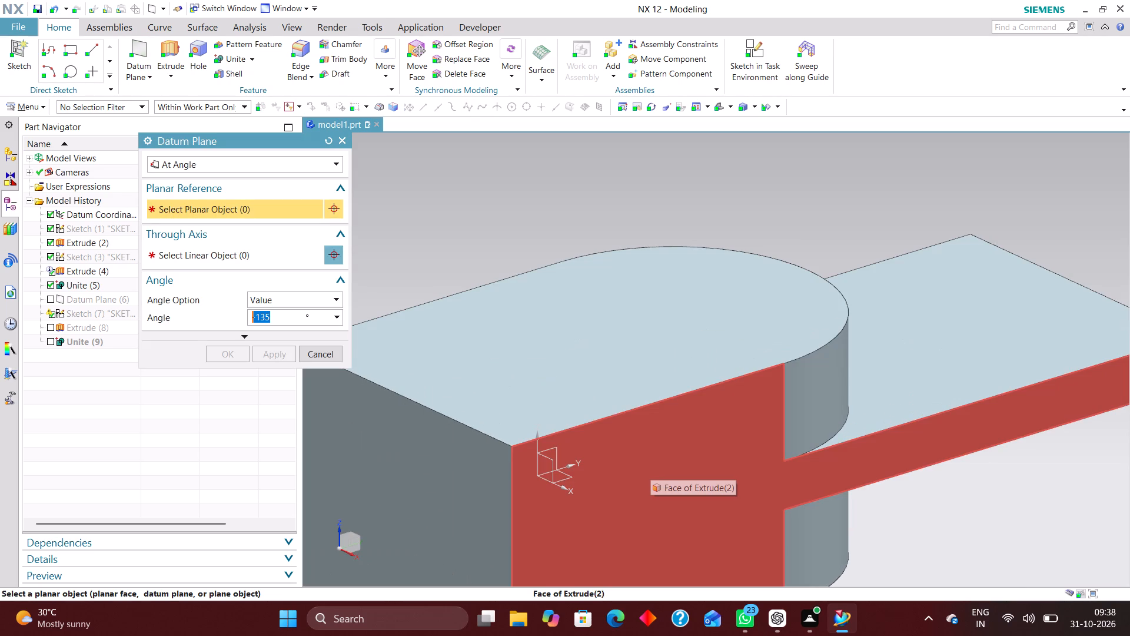
pyautogui.click(551, 465)
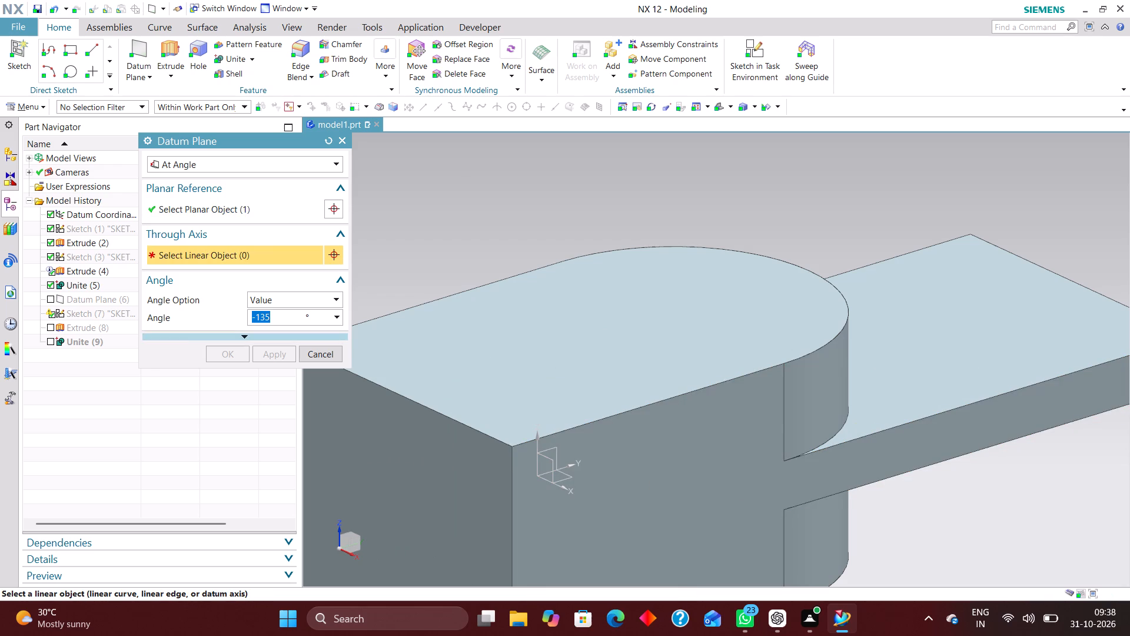
pyautogui.click(470, 428)
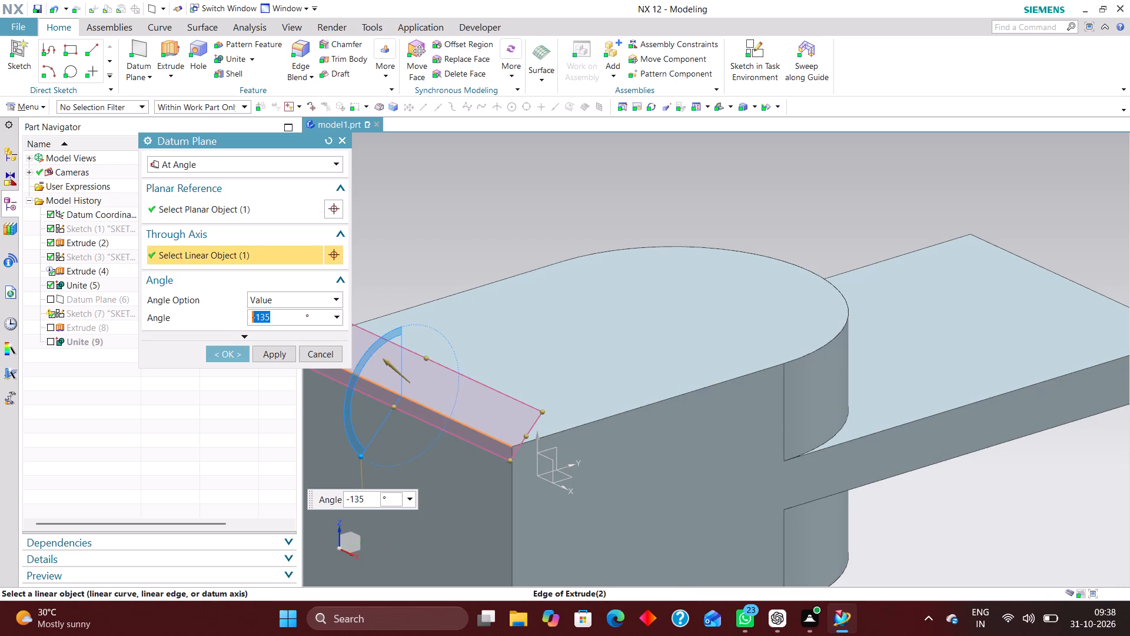
pyautogui.scroll(-4, 581, 425)
pyautogui.moveTo(699, 469); pyautogui.dragTo(669, 477, button='middle')
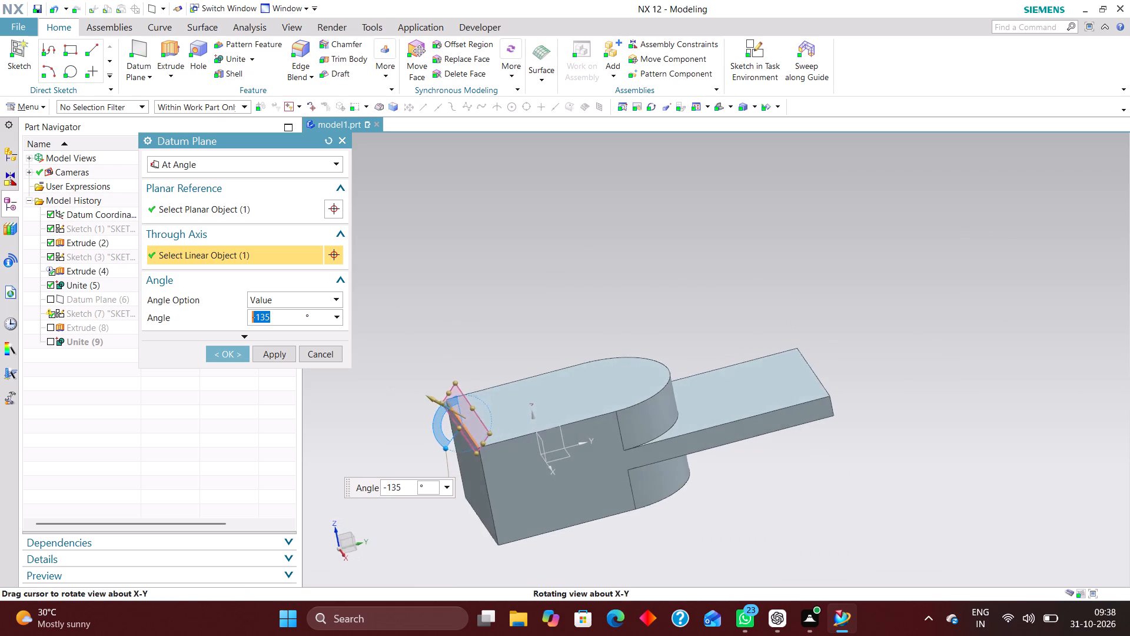
pyautogui.moveTo(669, 477); pyautogui.dragTo(660, 486, button='middle')
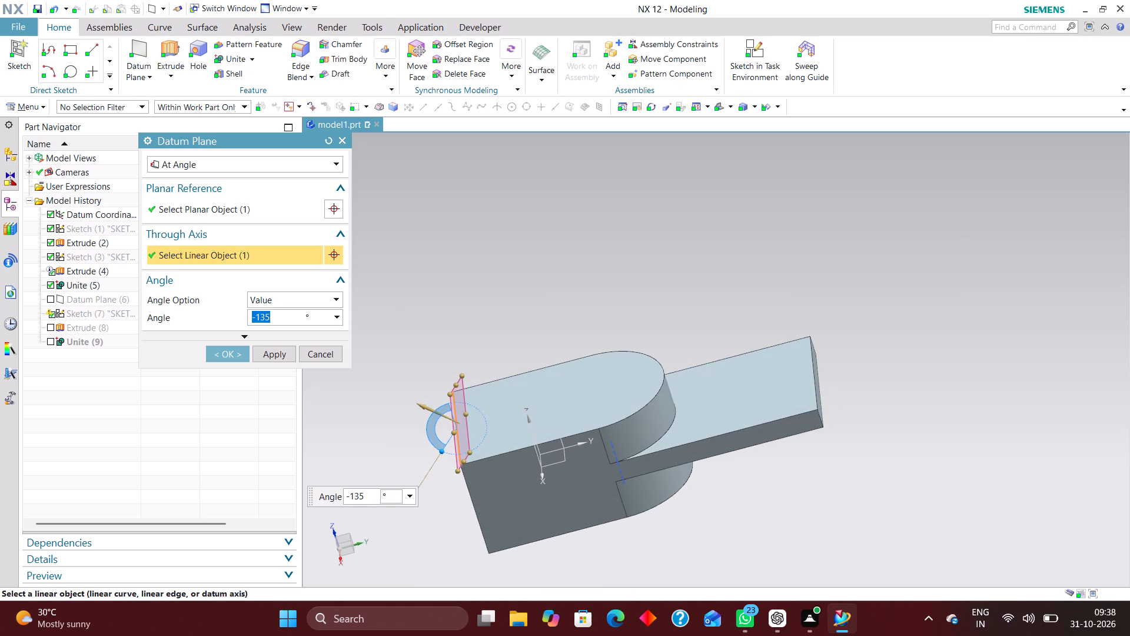
# Enlarge the angled datum plane to about 63 by 163 and create it.
pyautogui.moveTo(466, 415); pyautogui.dragTo(829, 344)
pyautogui.moveTo(454, 432); pyautogui.dragTo(400, 483)
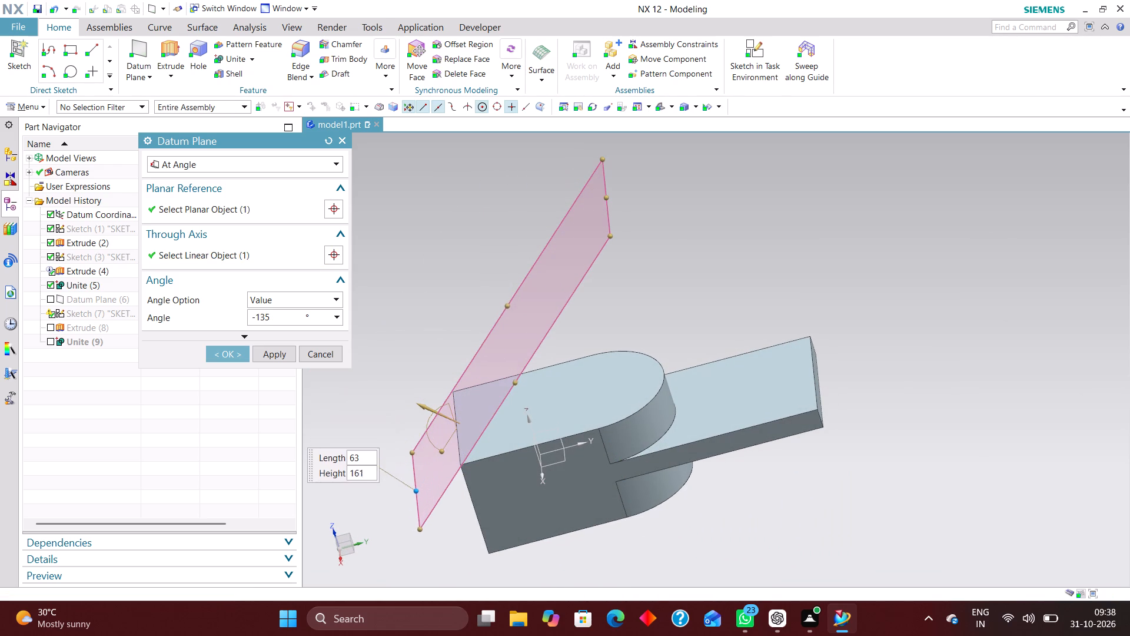
pyautogui.moveTo(400, 483); pyautogui.dragTo(399, 485)
pyautogui.moveTo(696, 547); pyautogui.dragTo(710, 531, button='middle')
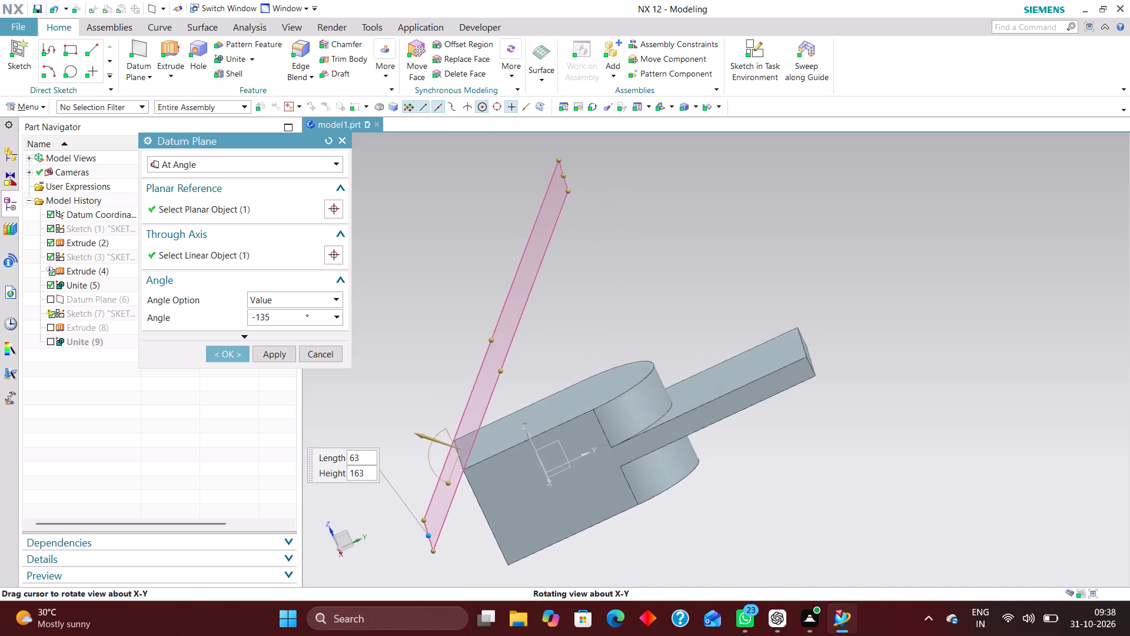
pyautogui.moveTo(710, 531); pyautogui.dragTo(721, 521, button='middle')
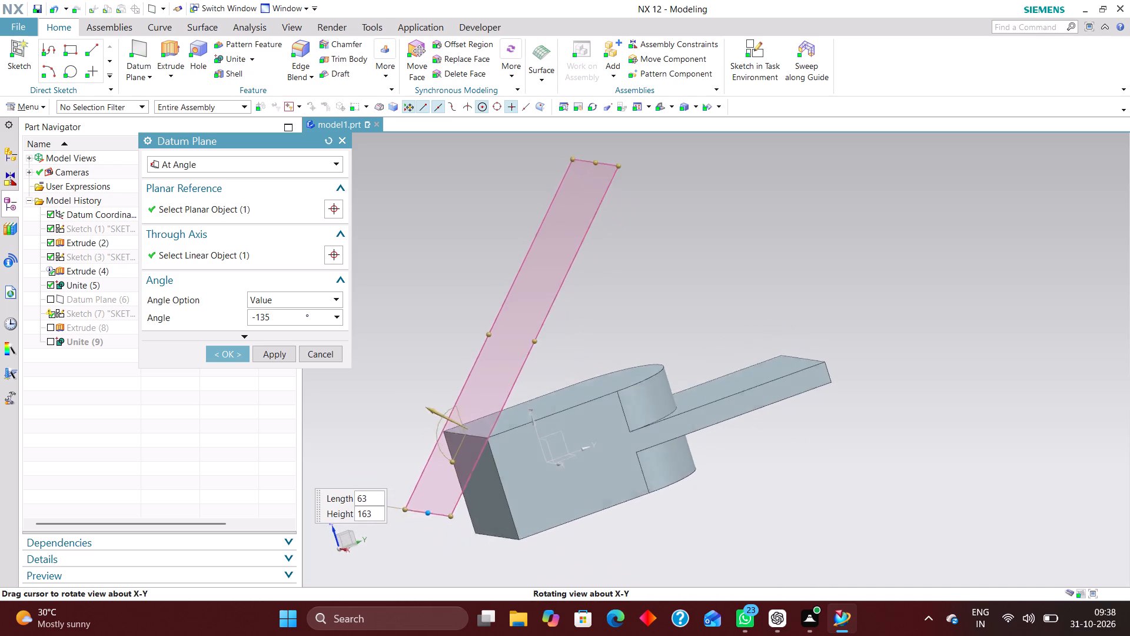
pyautogui.moveTo(721, 521); pyautogui.dragTo(704, 516, button='middle')
pyautogui.moveTo(916, 474); pyautogui.dragTo(734, 486, button='right')
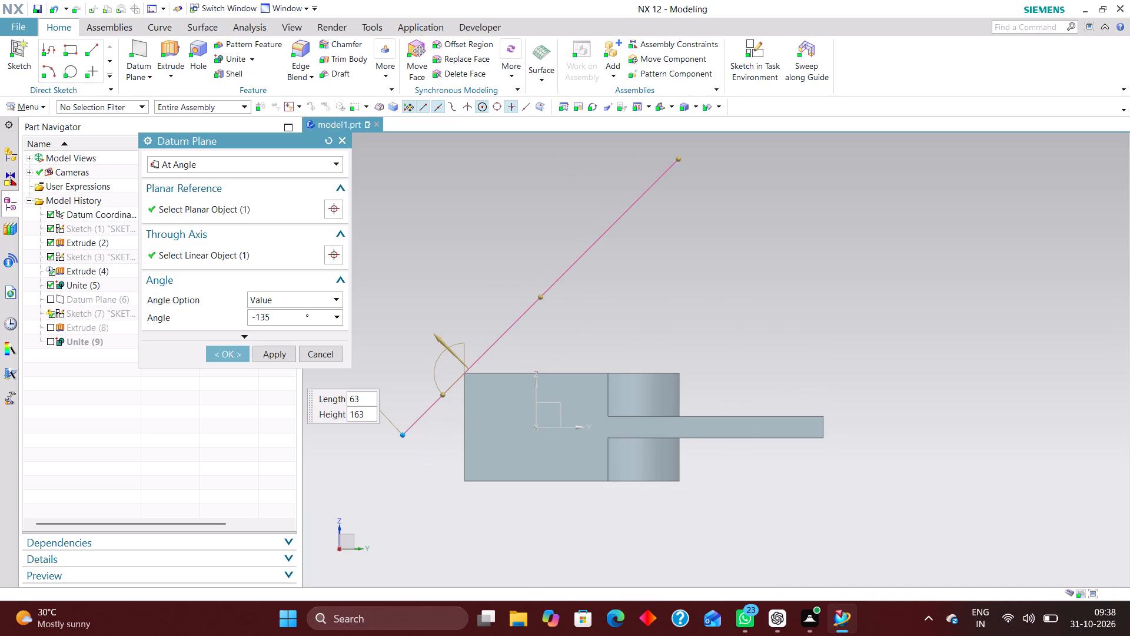
pyautogui.moveTo(765, 499); pyautogui.dragTo(769, 524, button='middle')
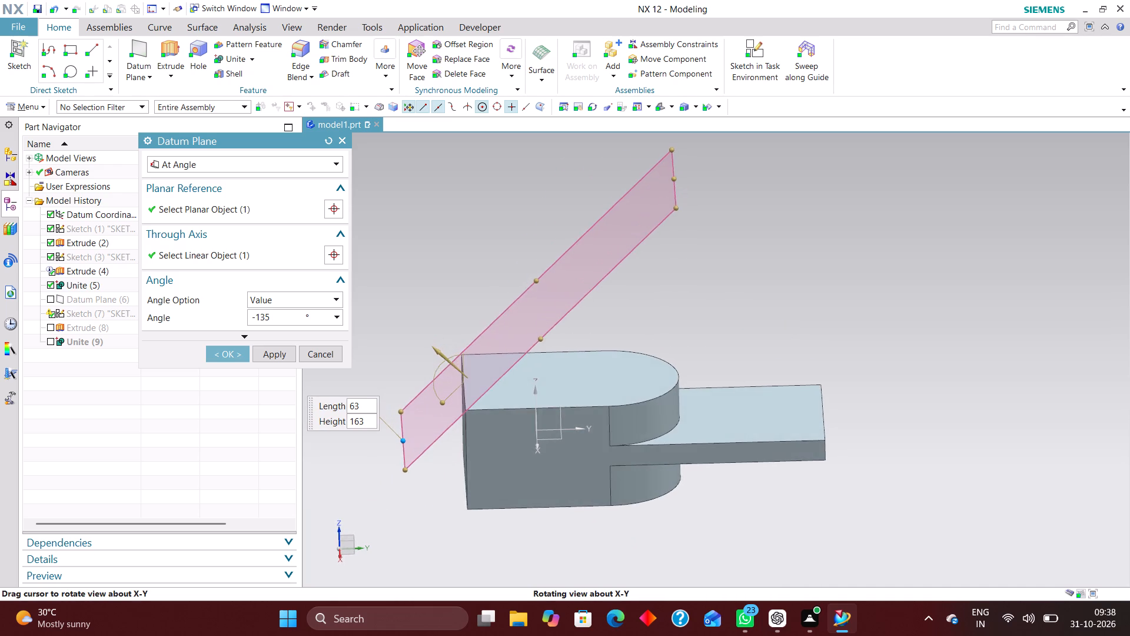
pyautogui.moveTo(769, 524); pyautogui.dragTo(770, 493, button='middle')
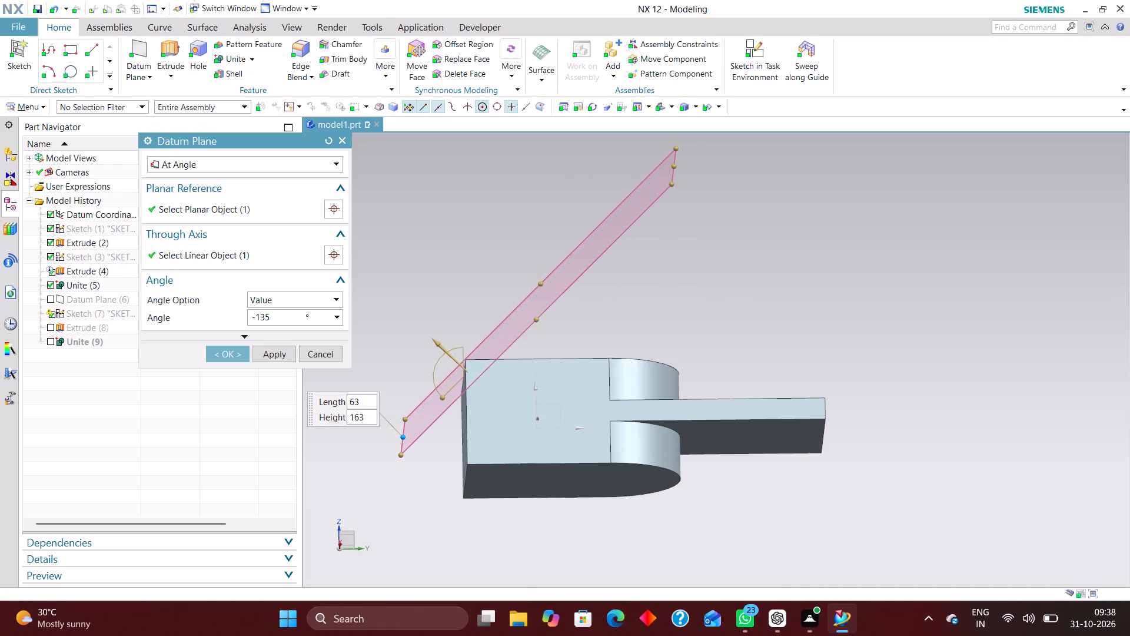
pyautogui.click(236, 353)
# Start a sketch in the task environment on the new angled datum plane.
pyautogui.moveTo(726, 476); pyautogui.dragTo(762, 549, button='middle')
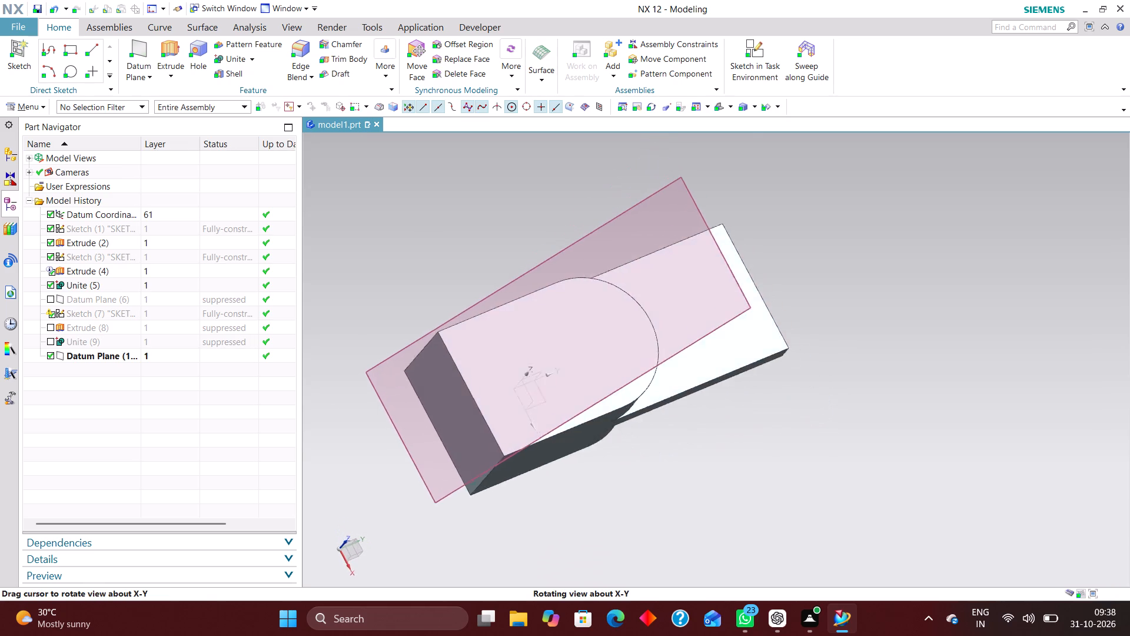
pyautogui.moveTo(762, 549); pyautogui.dragTo(768, 544, button='middle')
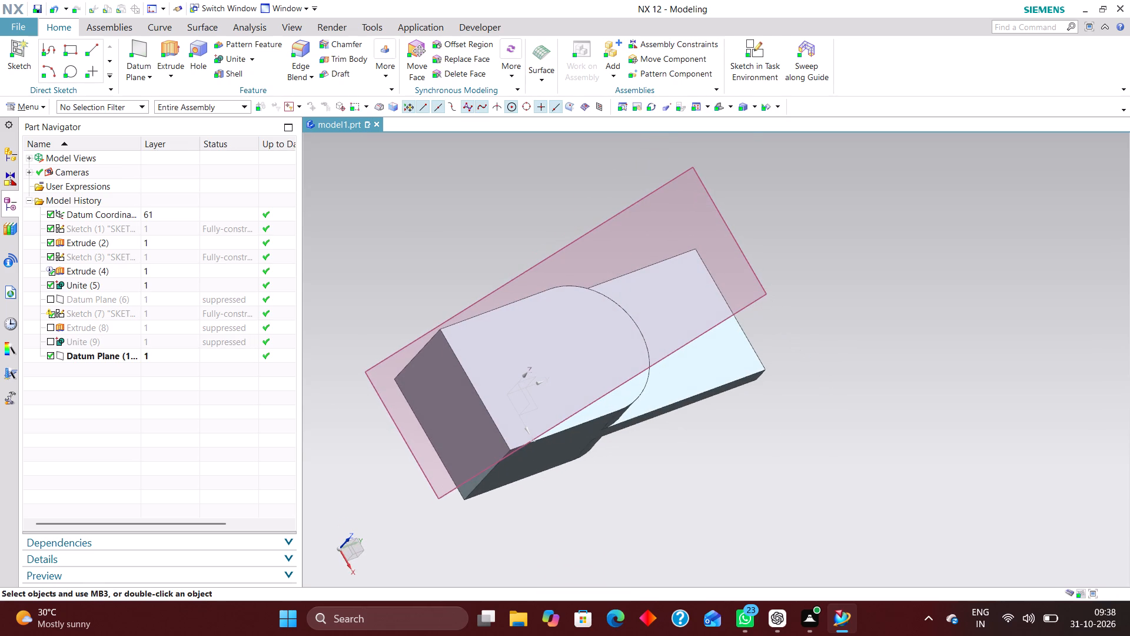
pyautogui.click(762, 44)
pyautogui.click(743, 250)
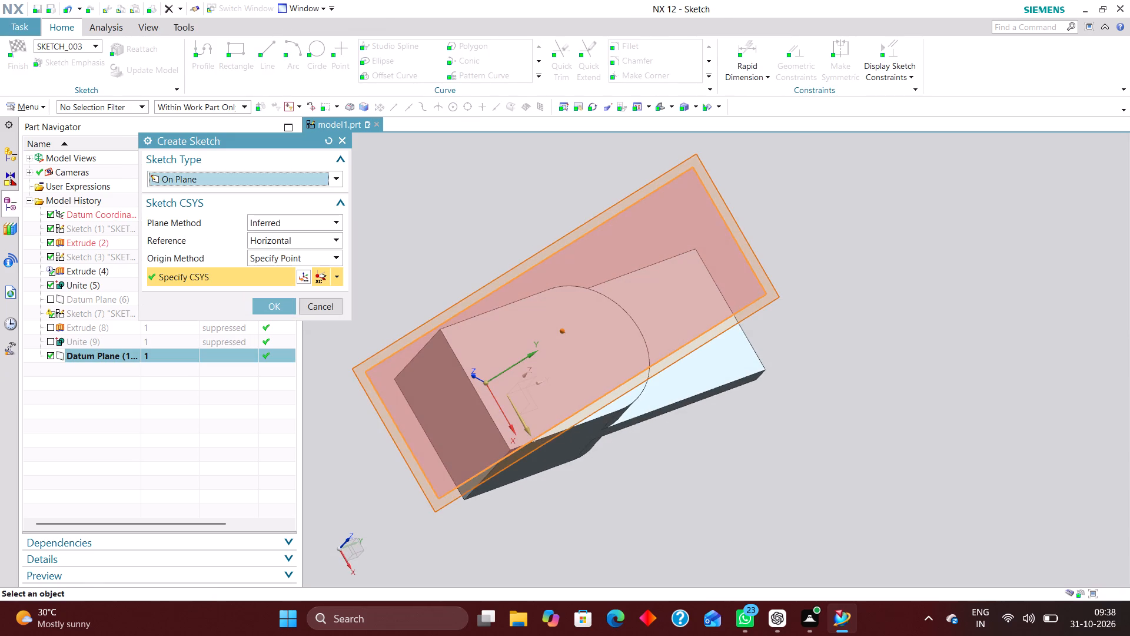
pyautogui.click(281, 303)
# Sketch a circle of about 26 radius beyond the datum plane's upper edge, centred near the vertical axis.
pyautogui.scroll(-3, 530, 453)
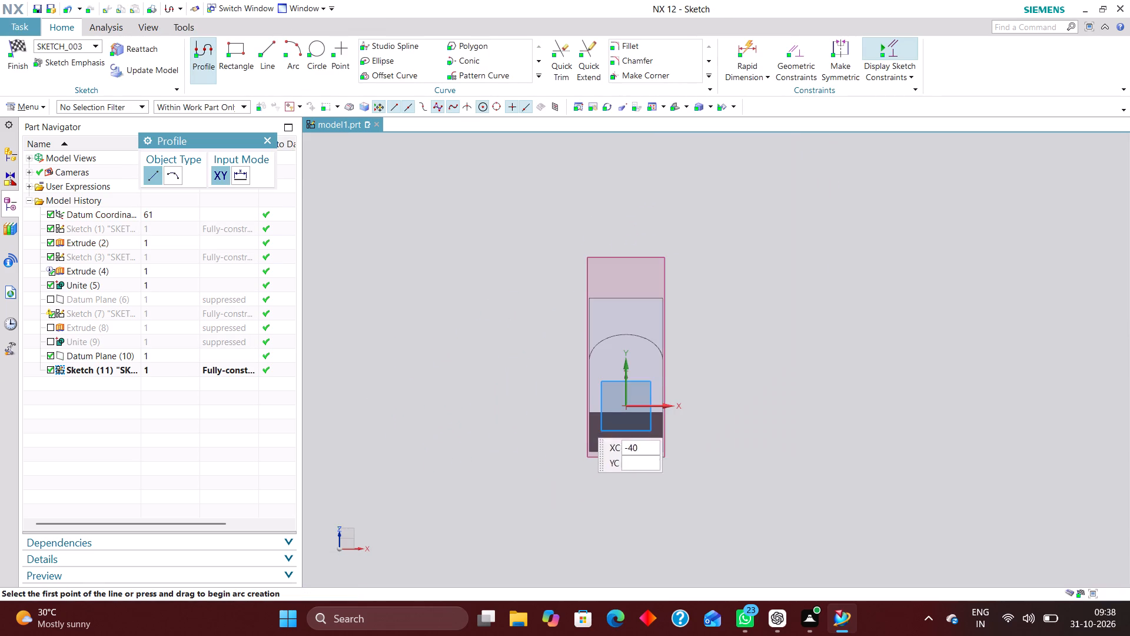
pyautogui.scroll(2, 626, 282)
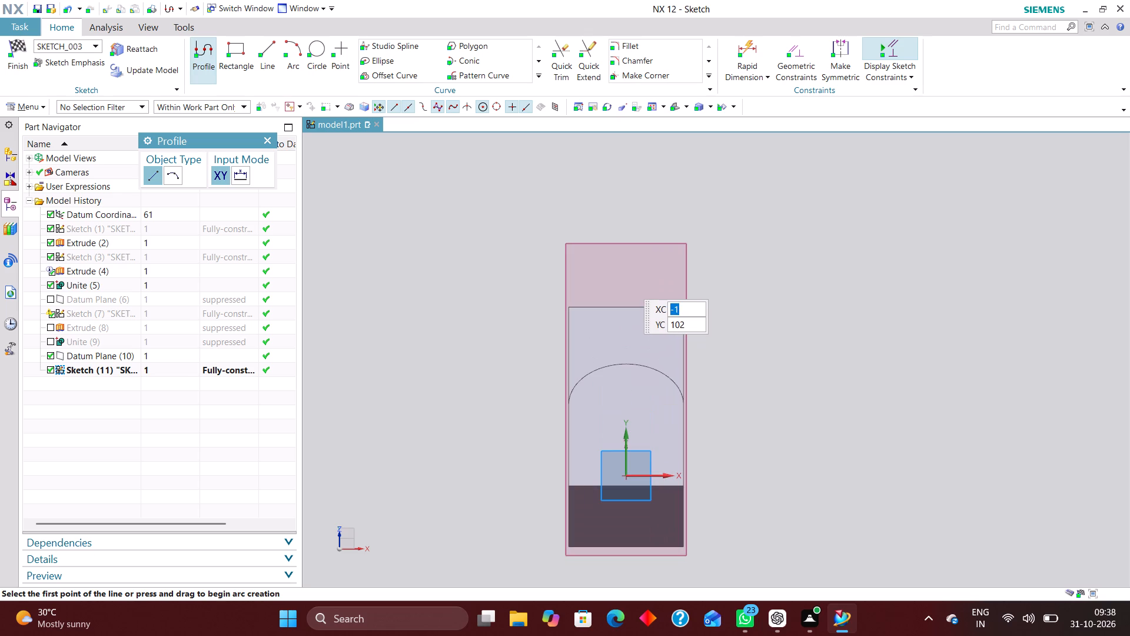
pyautogui.click(320, 49)
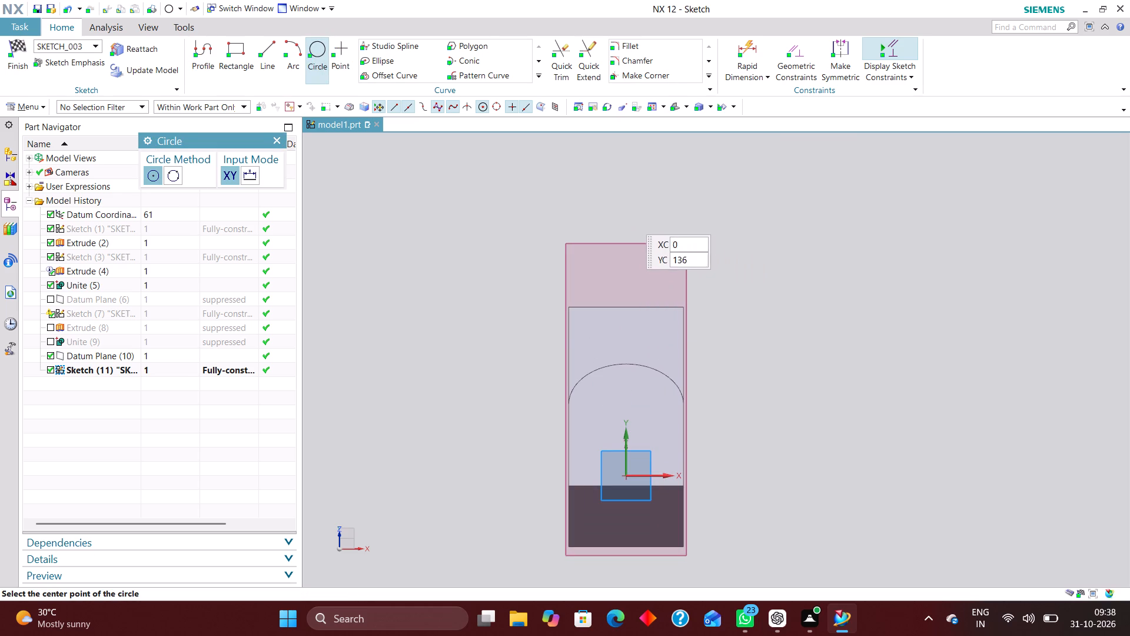
pyautogui.click(629, 201)
pyautogui.click(657, 243)
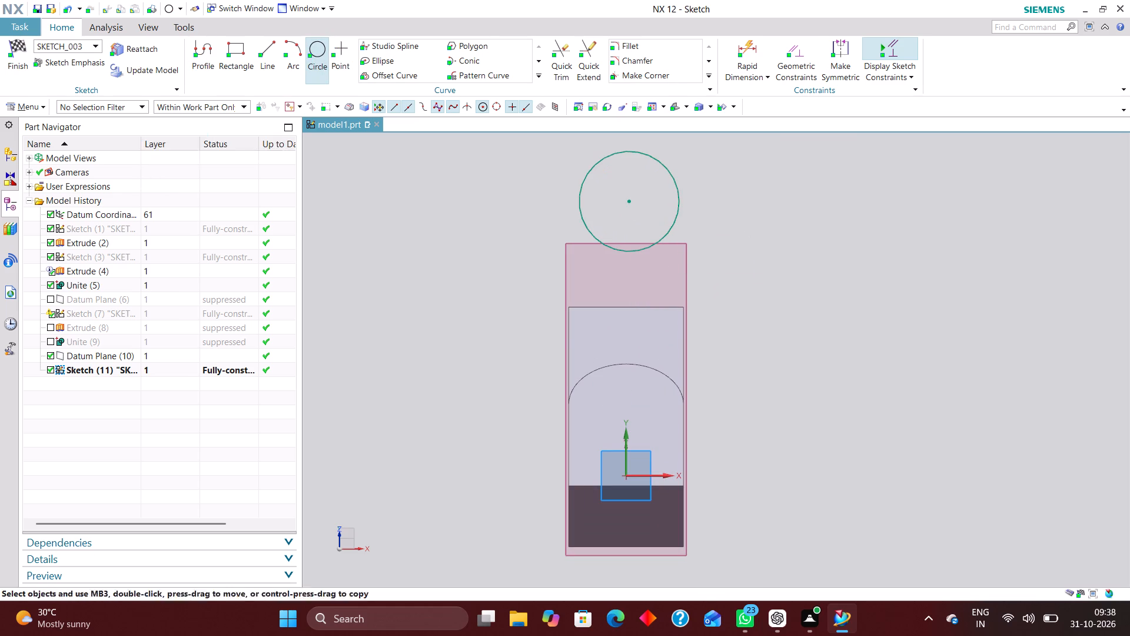
# Constrain the circle's centre to lie on the sketch's vertical axis.
pyautogui.click(793, 61)
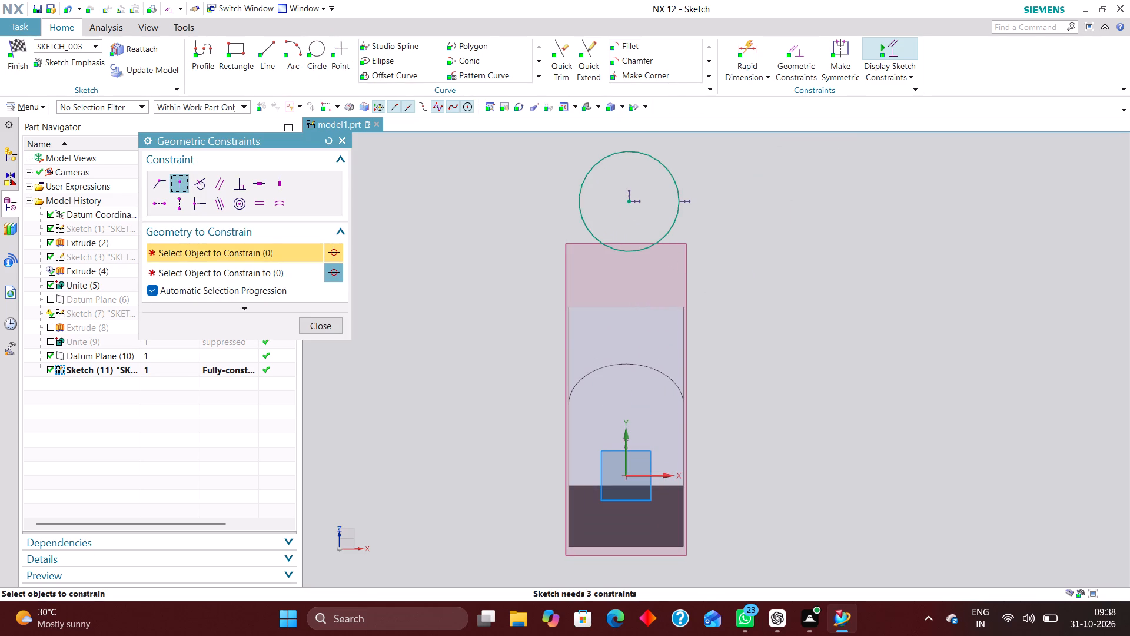
pyautogui.click(631, 204)
pyautogui.click(629, 434)
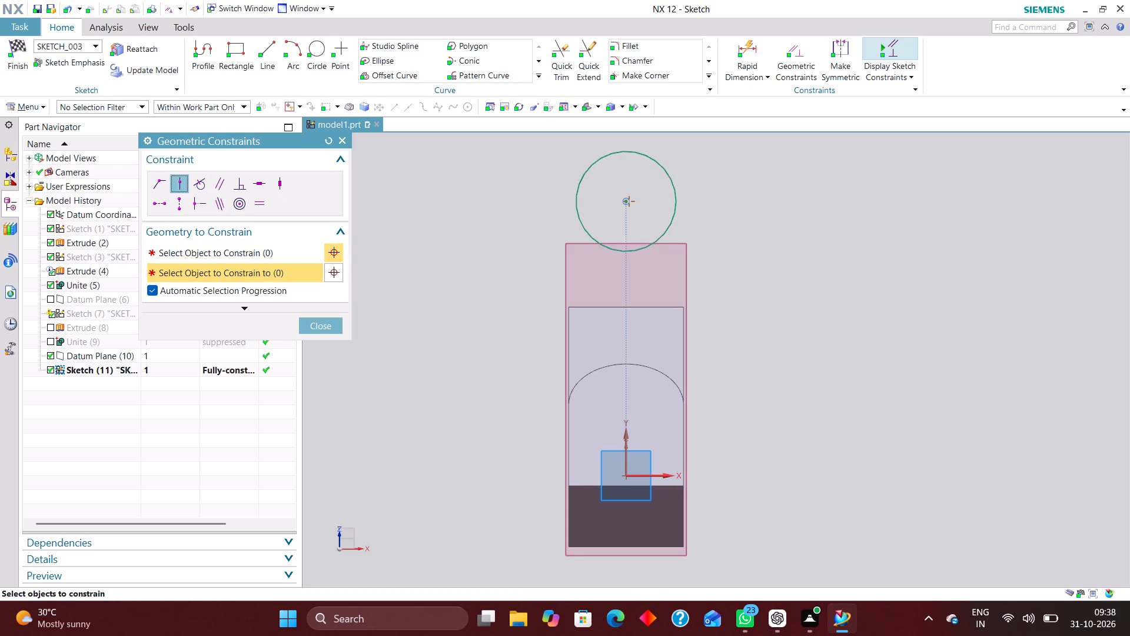
# Add a Radial dimension to the circle and set its radius to 15.
pyautogui.click(755, 51)
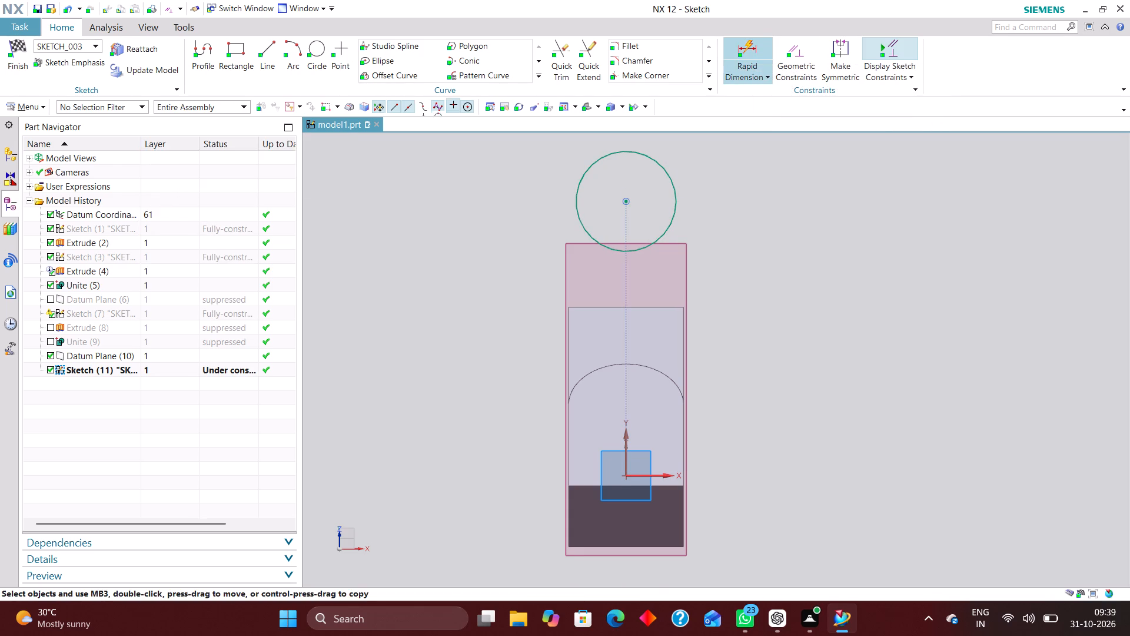
pyautogui.click(330, 309)
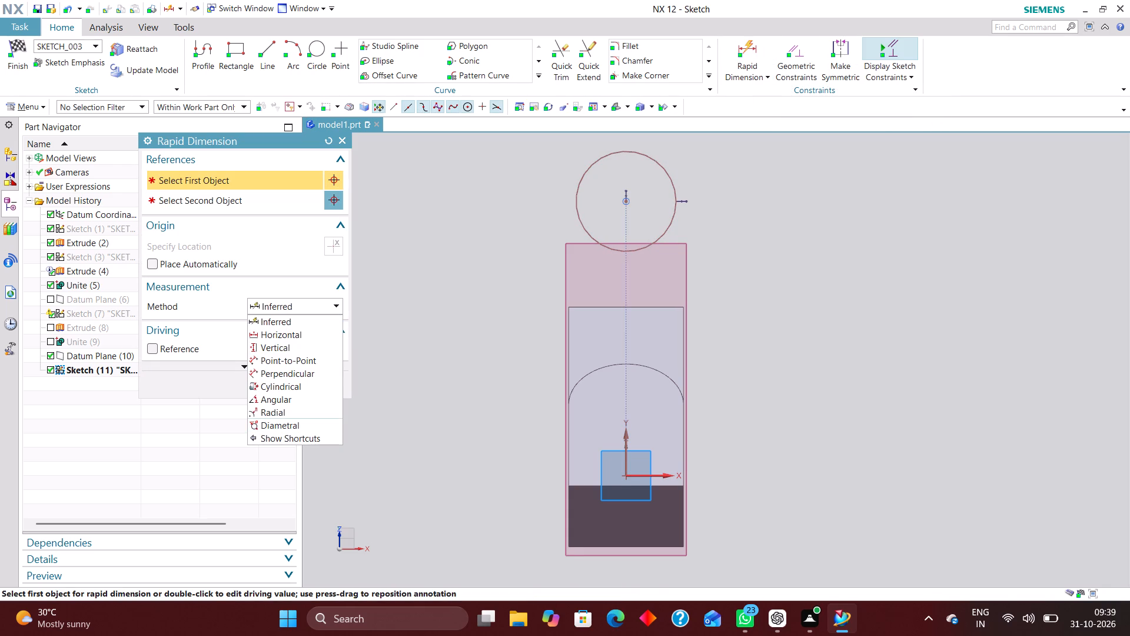
pyautogui.click(292, 412)
pyautogui.click(669, 173)
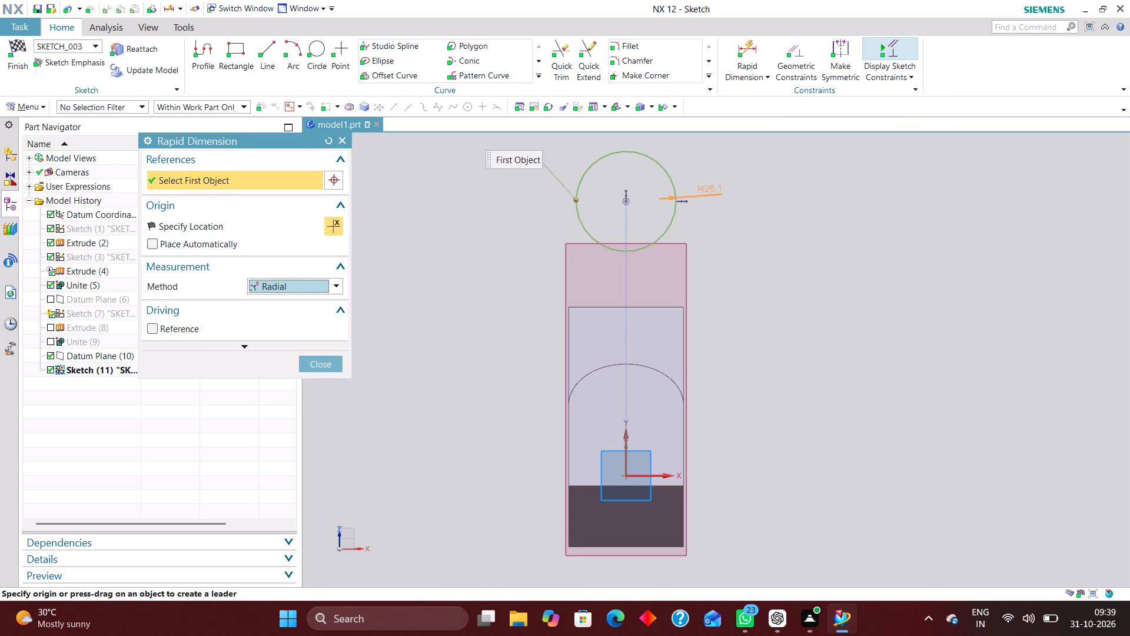
pyautogui.click(721, 195)
pyautogui.write('15')
pyautogui.press('Return')
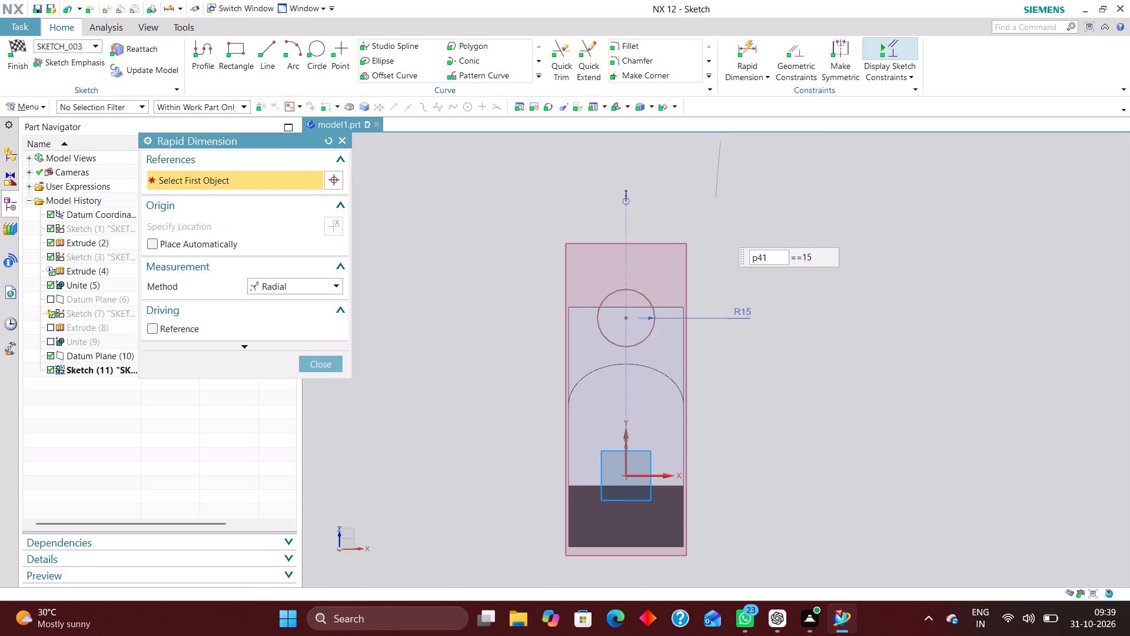
# Add an Inferred dimension of 90 from the block's short vertical edge beside its rounded end to the circle's centre, and finish the sketch.
pyautogui.click(327, 284)
pyautogui.click(321, 297)
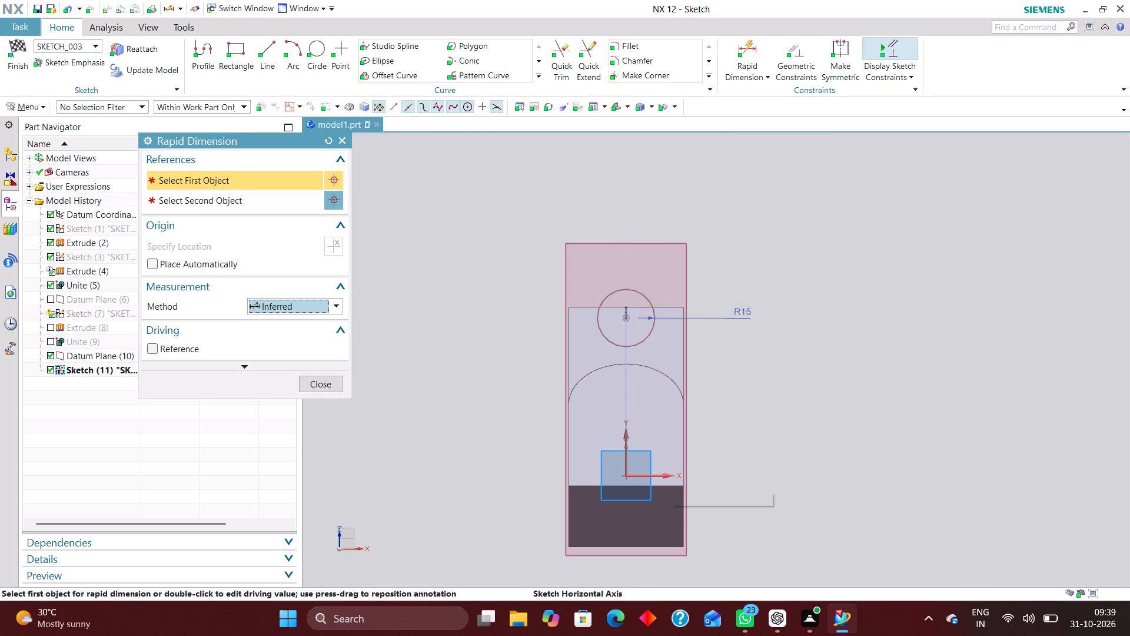
pyautogui.moveTo(773, 486); pyautogui.dragTo(742, 489, button='middle')
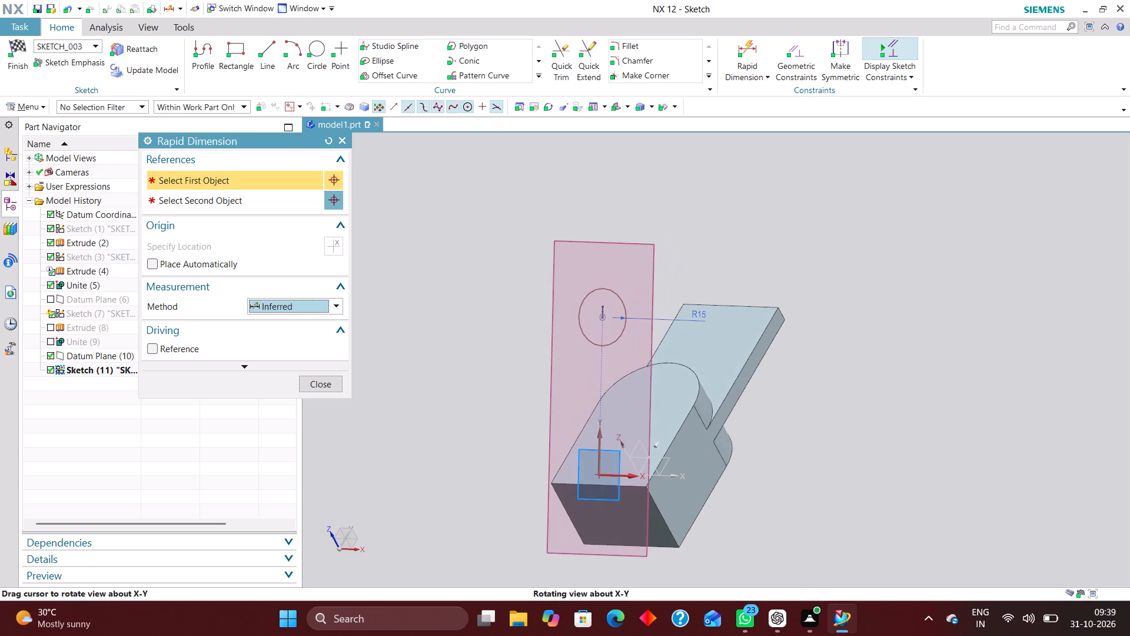
pyautogui.moveTo(742, 489); pyautogui.dragTo(751, 493, button='middle')
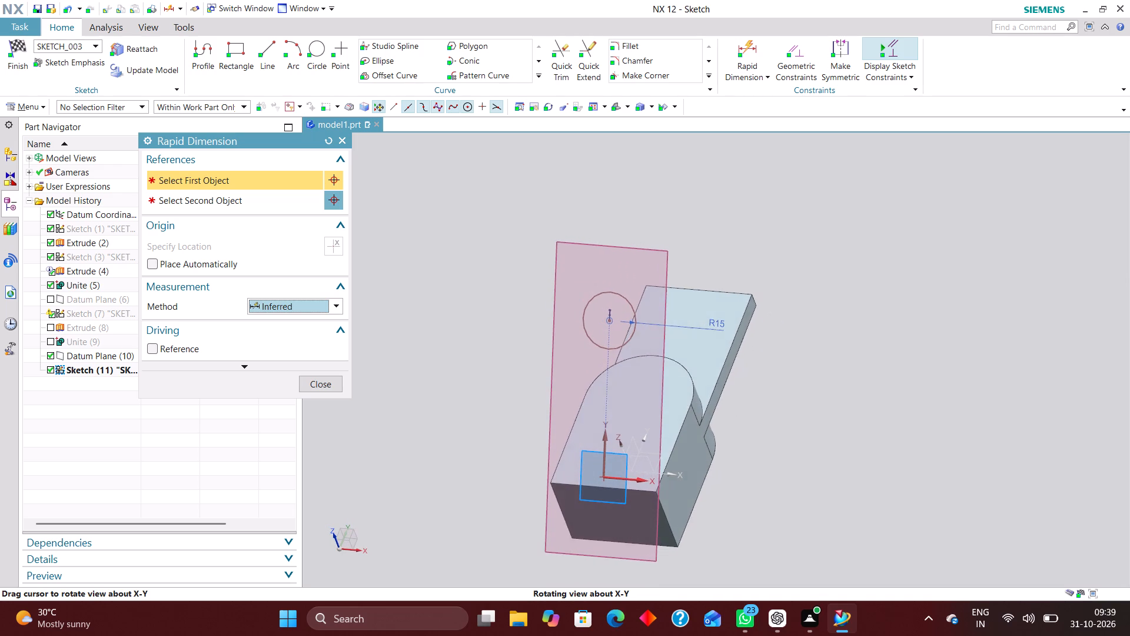
pyautogui.moveTo(751, 493); pyautogui.dragTo(766, 496, button='middle')
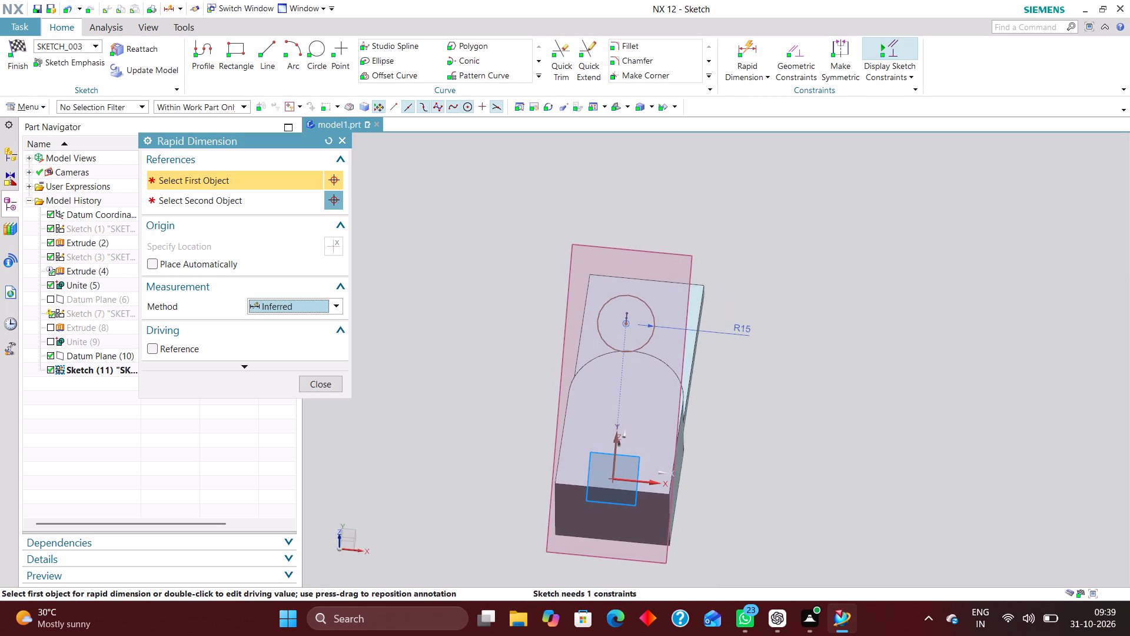
pyautogui.moveTo(813, 473); pyautogui.dragTo(766, 456, button='right')
pyautogui.moveTo(766, 488); pyautogui.dragTo(756, 415, button='middle')
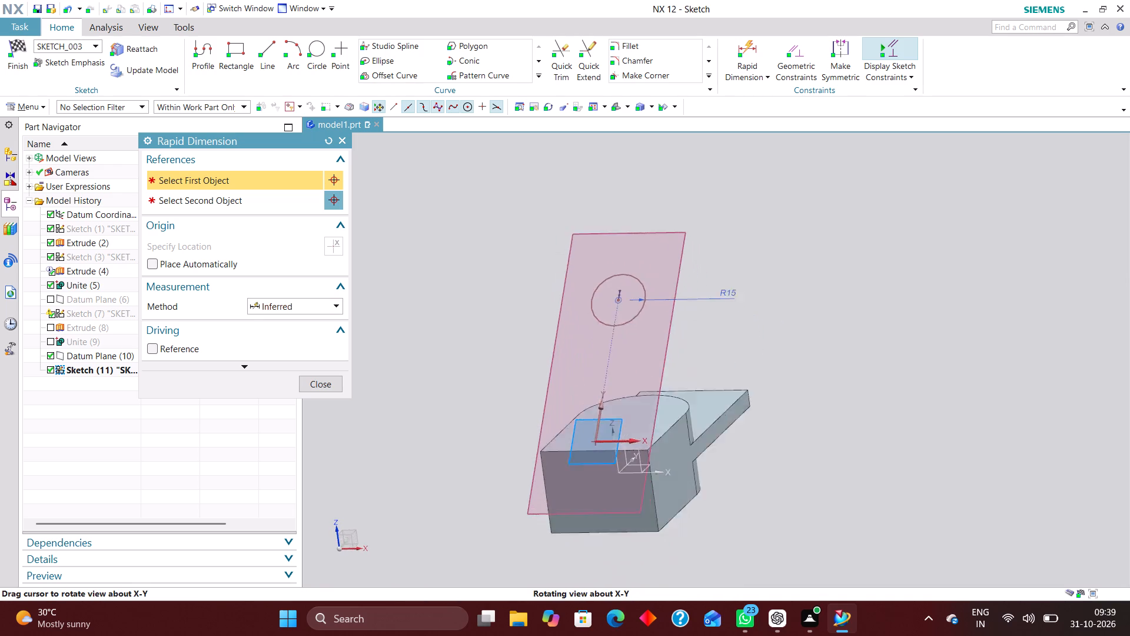
pyautogui.moveTo(756, 415); pyautogui.dragTo(737, 416, button='middle')
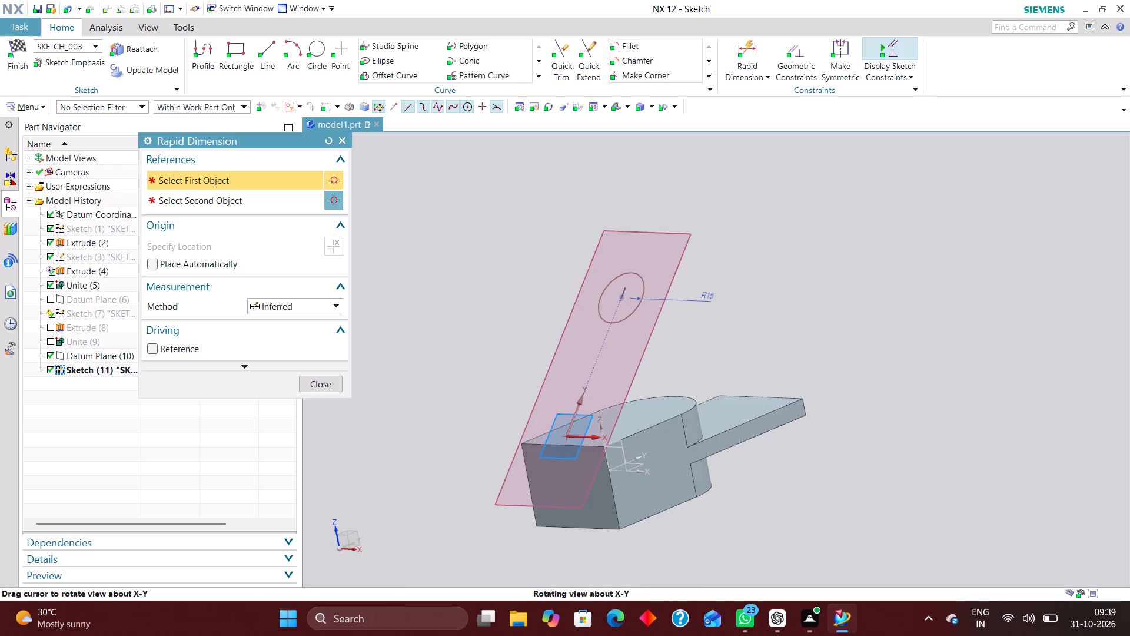
pyautogui.moveTo(737, 416); pyautogui.dragTo(735, 421, button='middle')
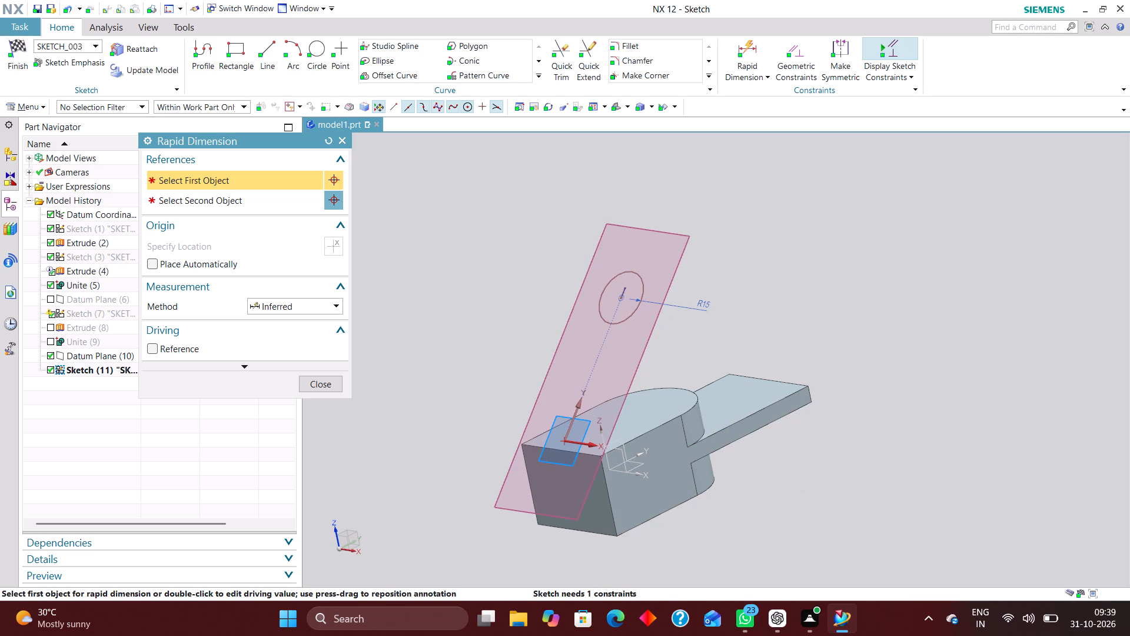
pyautogui.click(681, 417)
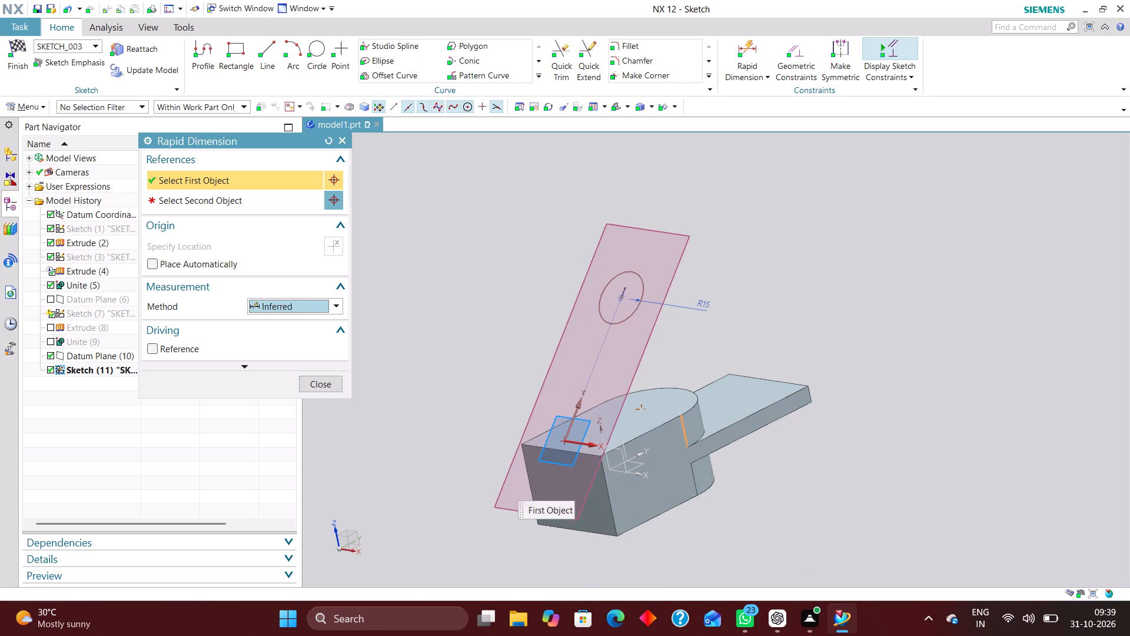
pyautogui.click(620, 298)
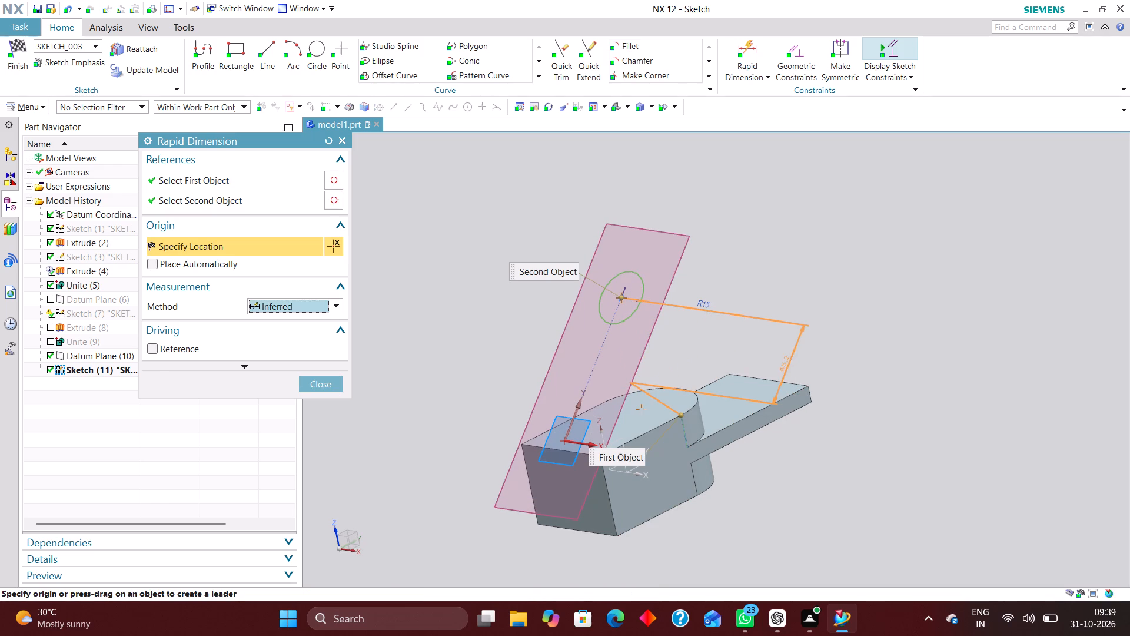
pyautogui.click(879, 379)
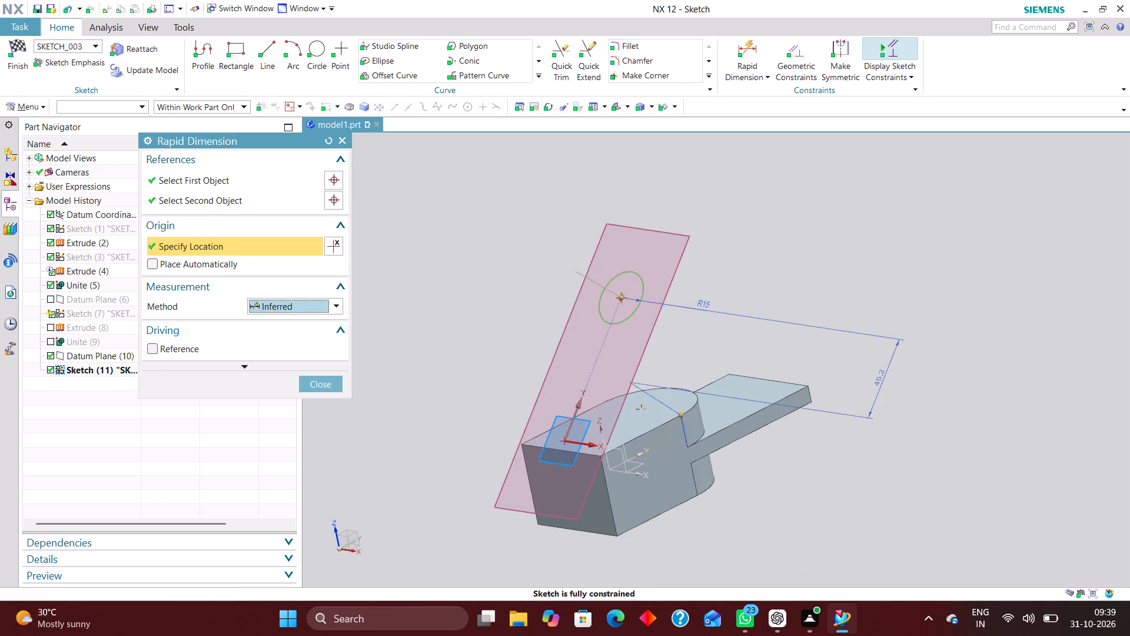
pyautogui.write('90')
pyautogui.press('Return')
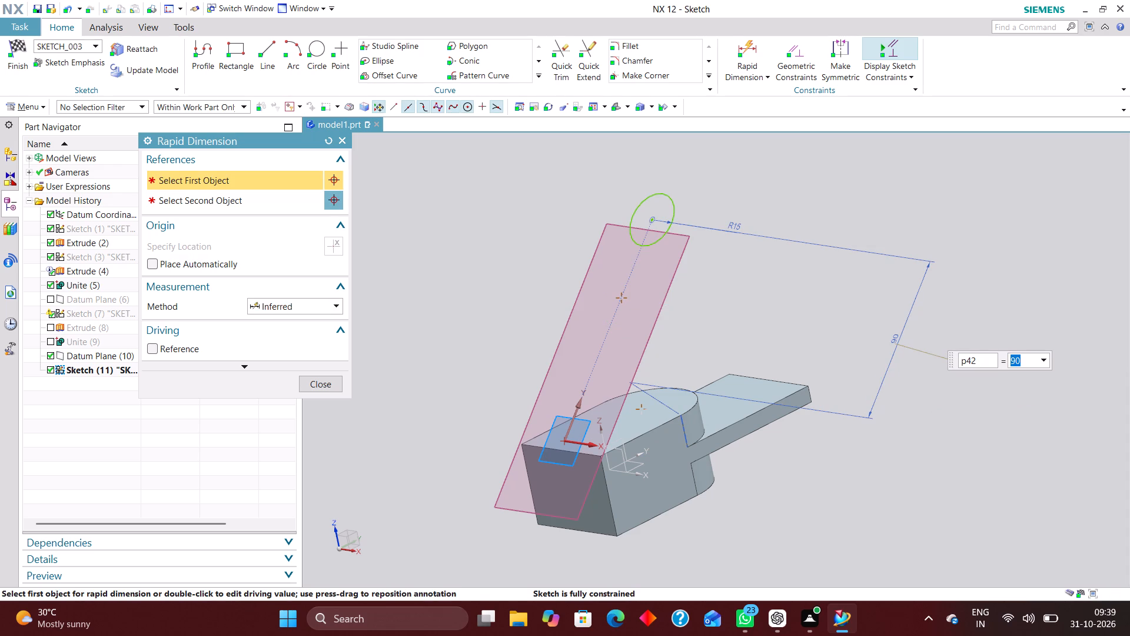
pyautogui.click(317, 382)
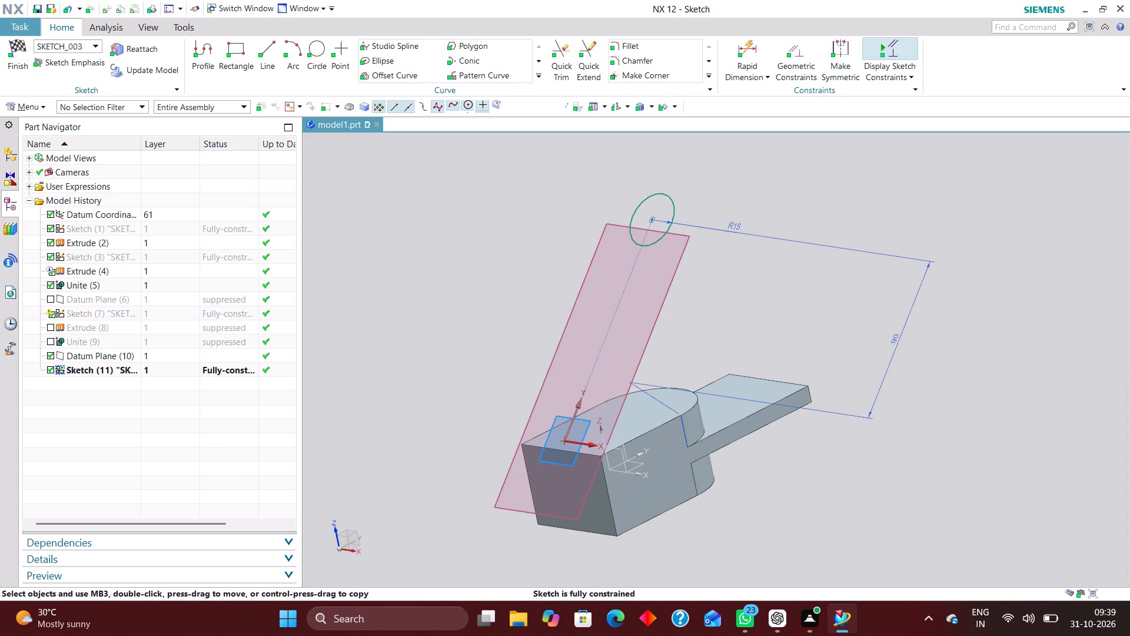
pyautogui.click(26, 49)
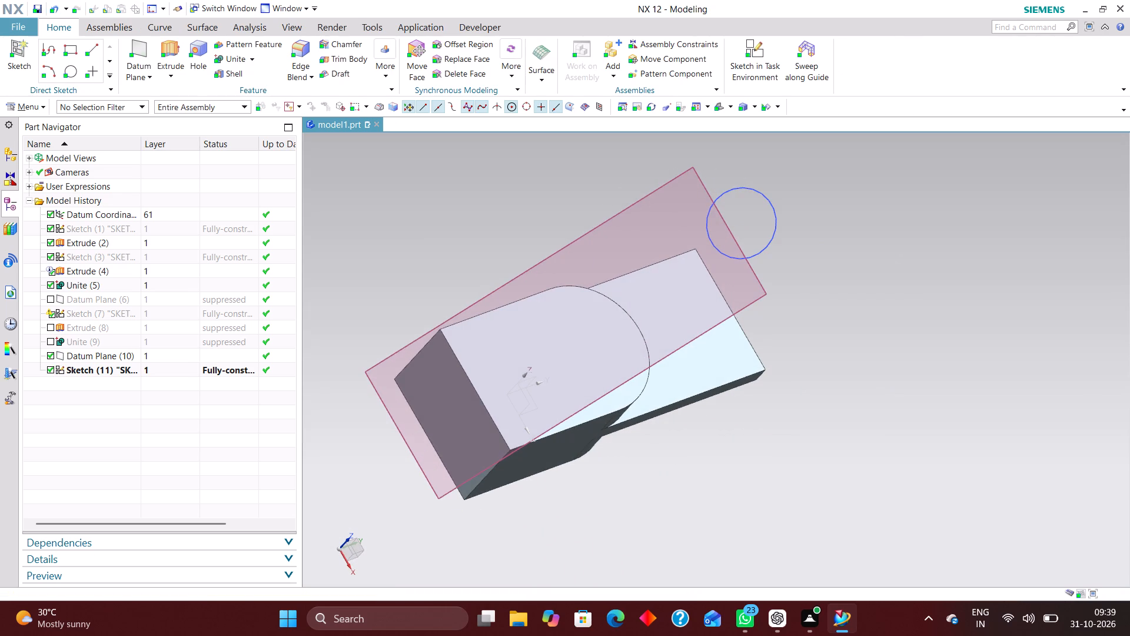
# Extrude the circle 30 mm with the direction reversed, away from the datum plane toward the plate side.
pyautogui.click(719, 107)
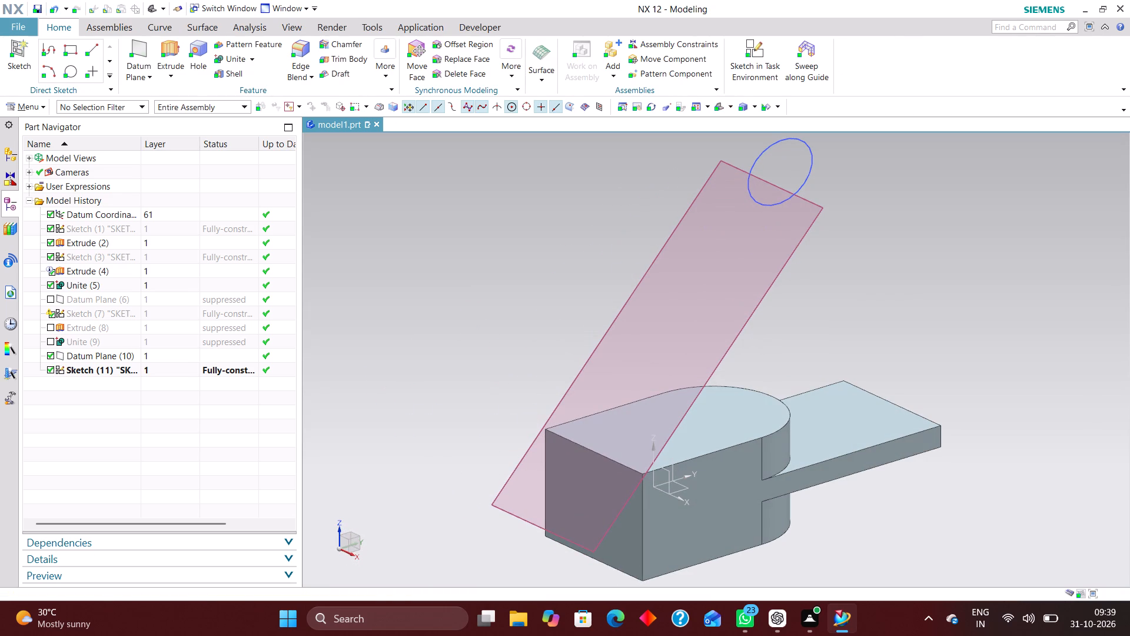
pyautogui.click(171, 47)
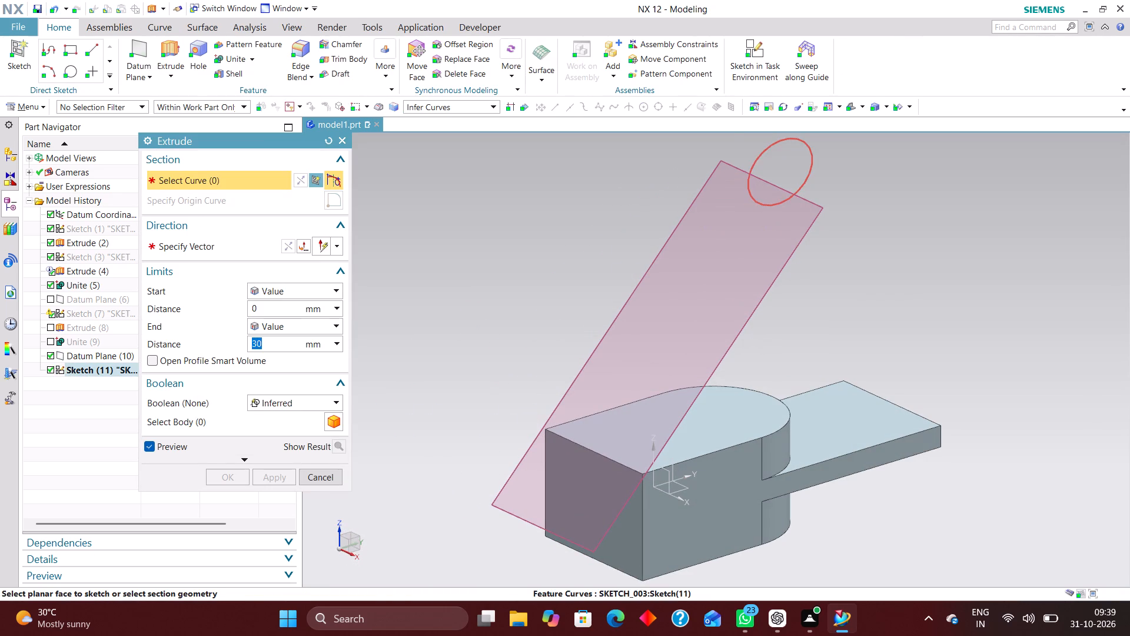
pyautogui.click(759, 203)
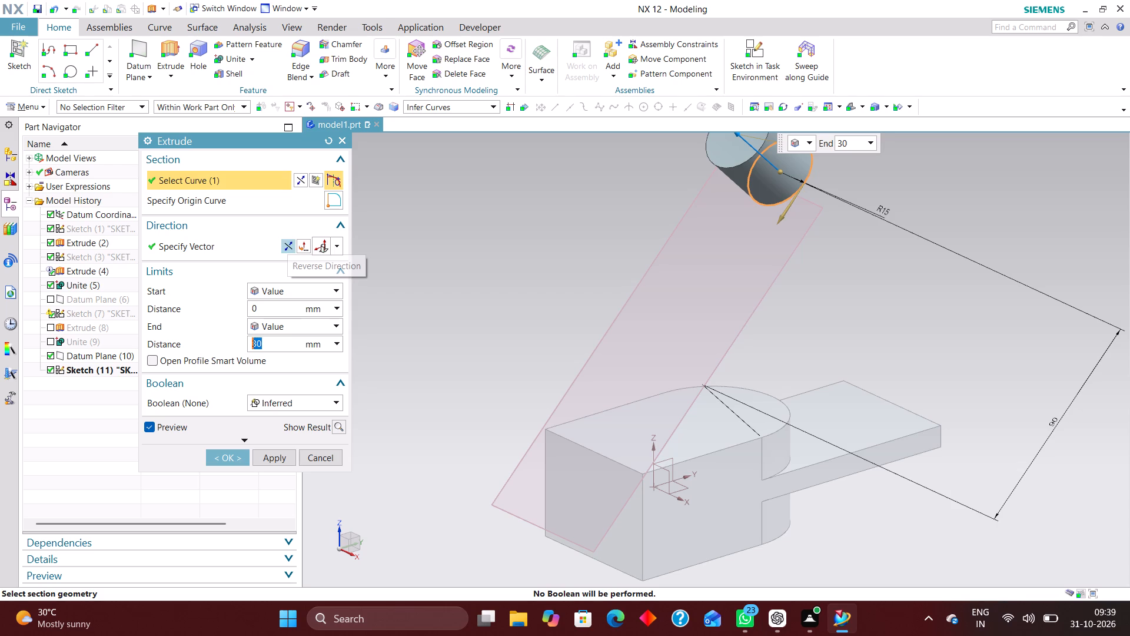
pyautogui.click(287, 245)
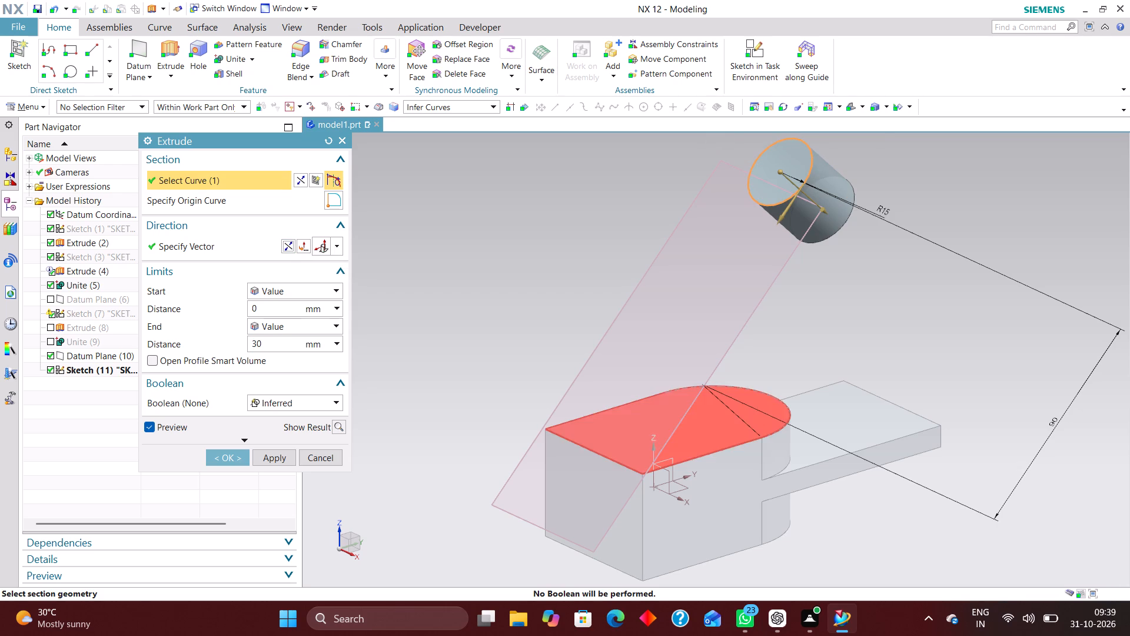
pyautogui.moveTo(756, 408); pyautogui.dragTo(732, 393, button='middle')
pyautogui.middleClick(732, 393)
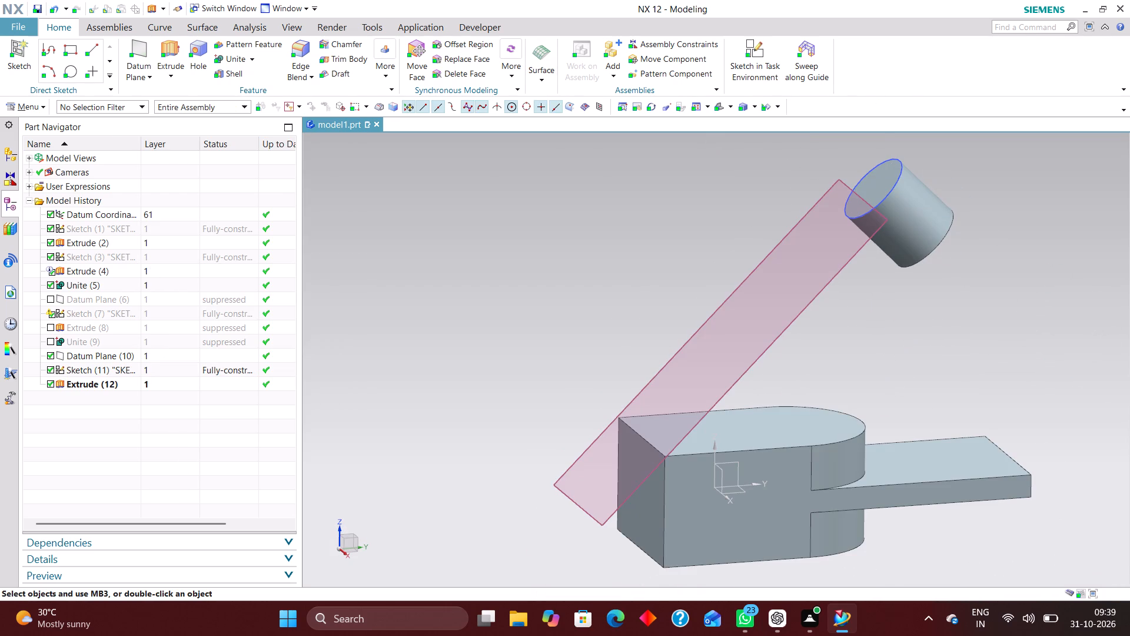
# Edit the cylinder's extrusion and lengthen it freehand so that it reaches out over the plate end.
pyautogui.doubleClick(925, 222)
pyautogui.moveTo(929, 243); pyautogui.dragTo(935, 248)
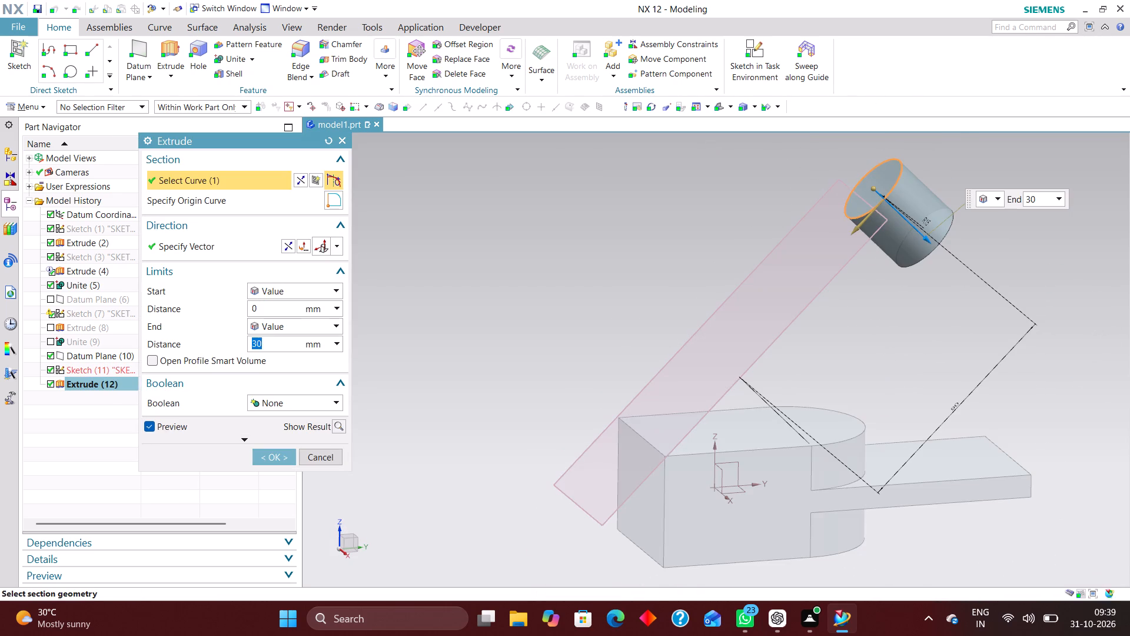
pyautogui.moveTo(935, 248); pyautogui.dragTo(1032, 366)
pyautogui.scroll(-2, 708, 321)
pyautogui.scroll(3, 912, 357)
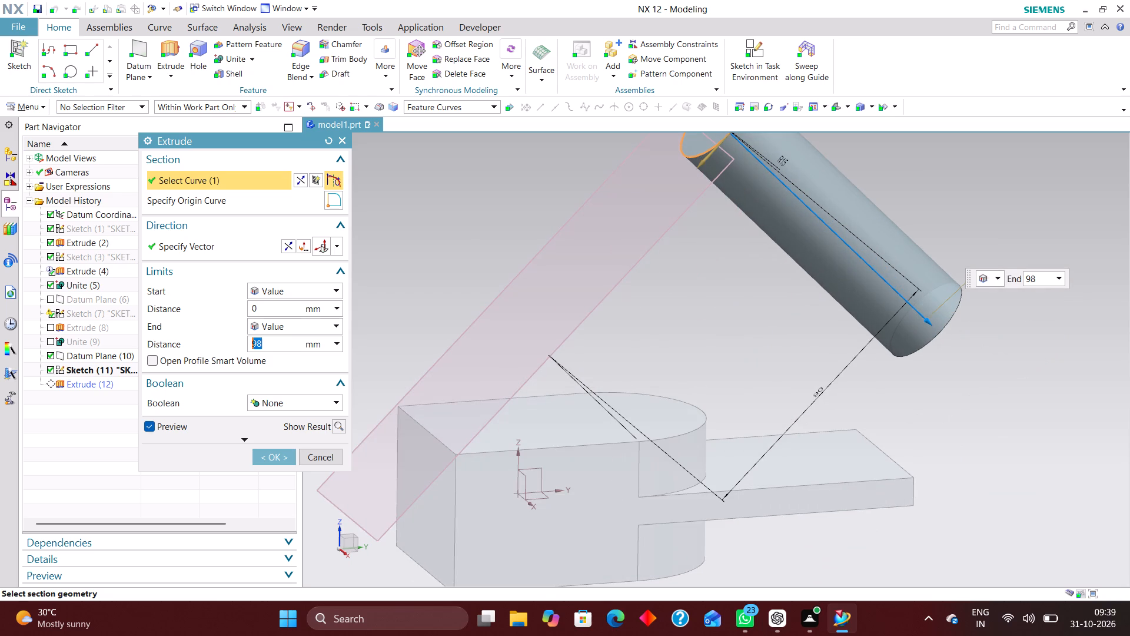
pyautogui.moveTo(930, 320); pyautogui.dragTo(1023, 412)
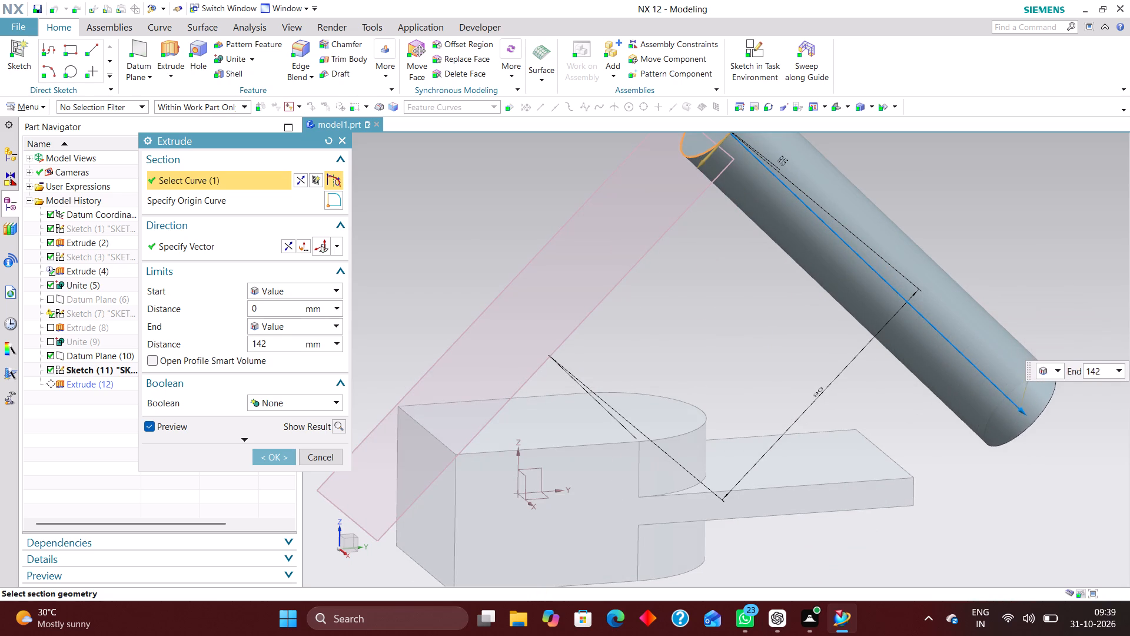
pyautogui.moveTo(1023, 412); pyautogui.dragTo(1009, 391)
pyautogui.click(284, 456)
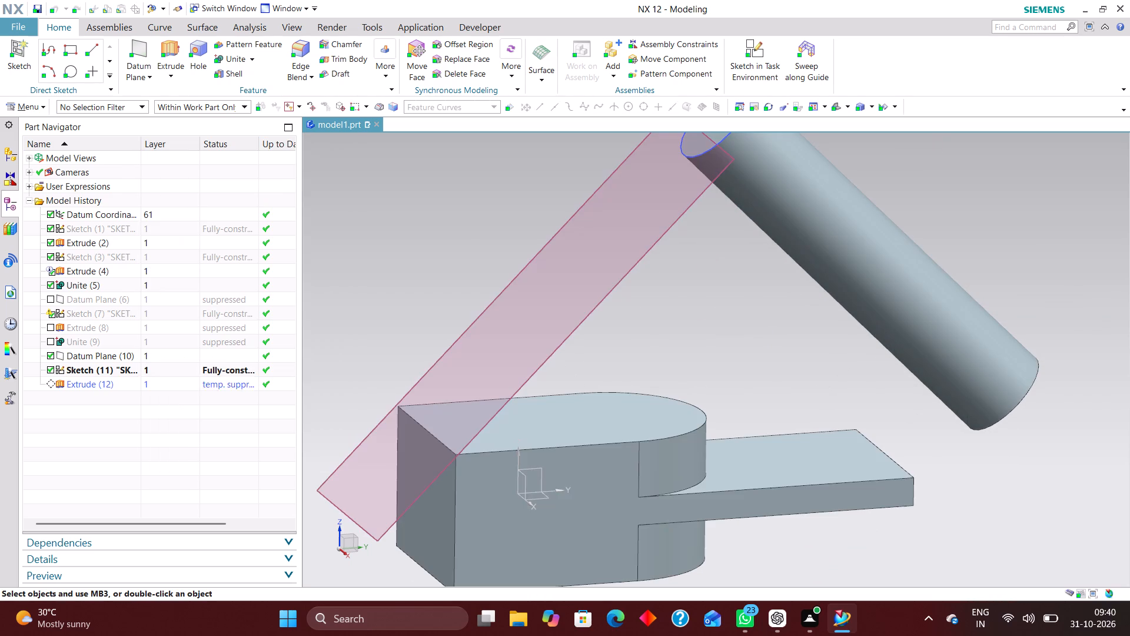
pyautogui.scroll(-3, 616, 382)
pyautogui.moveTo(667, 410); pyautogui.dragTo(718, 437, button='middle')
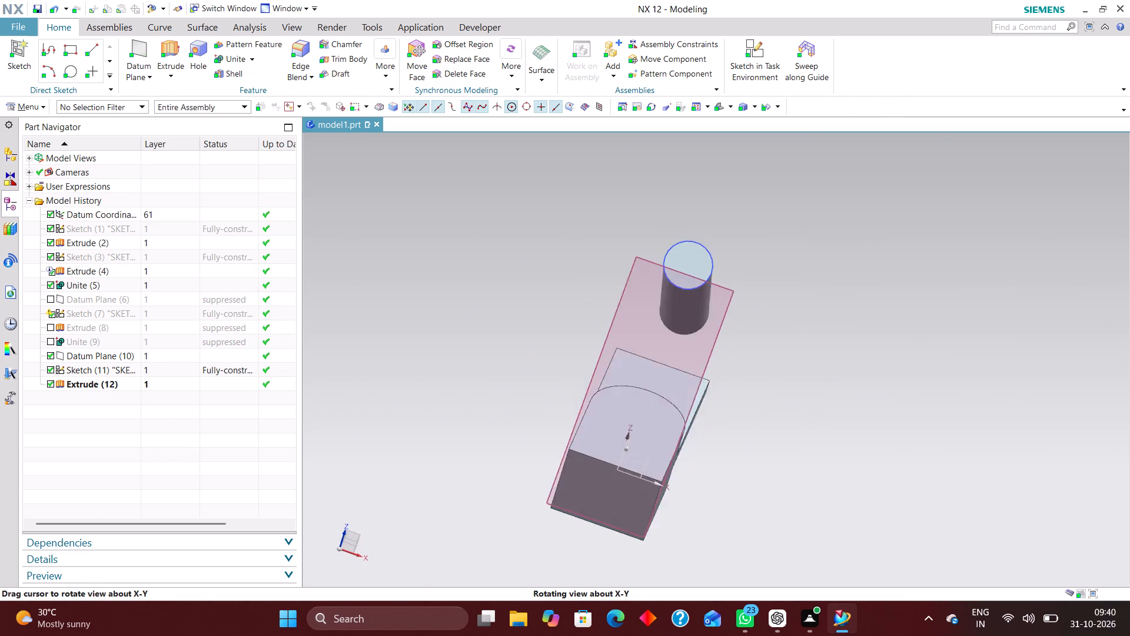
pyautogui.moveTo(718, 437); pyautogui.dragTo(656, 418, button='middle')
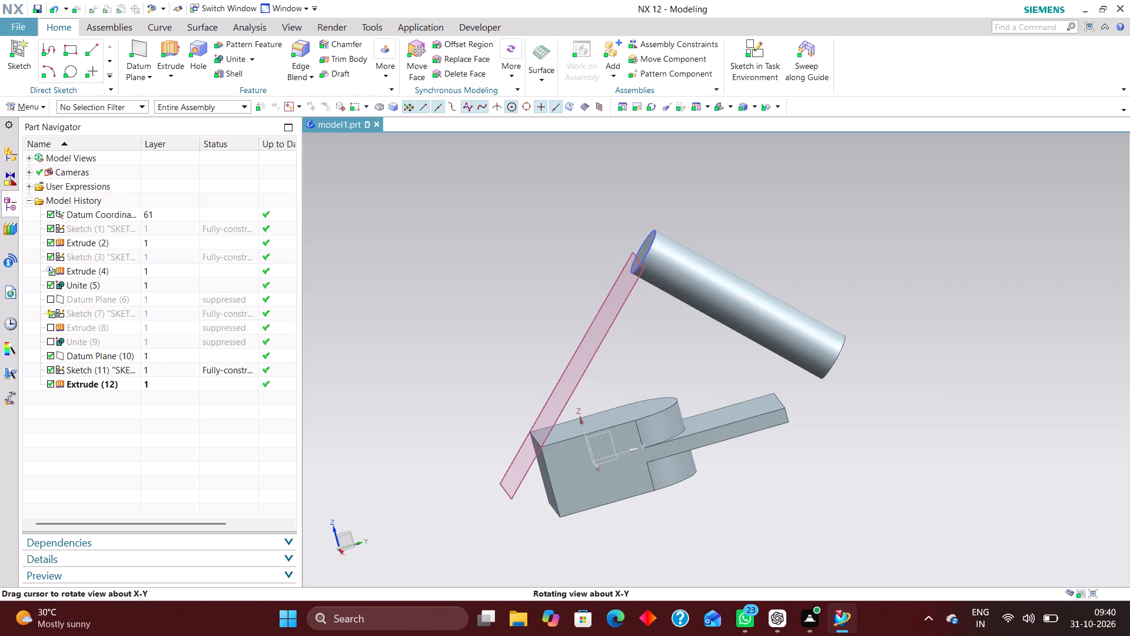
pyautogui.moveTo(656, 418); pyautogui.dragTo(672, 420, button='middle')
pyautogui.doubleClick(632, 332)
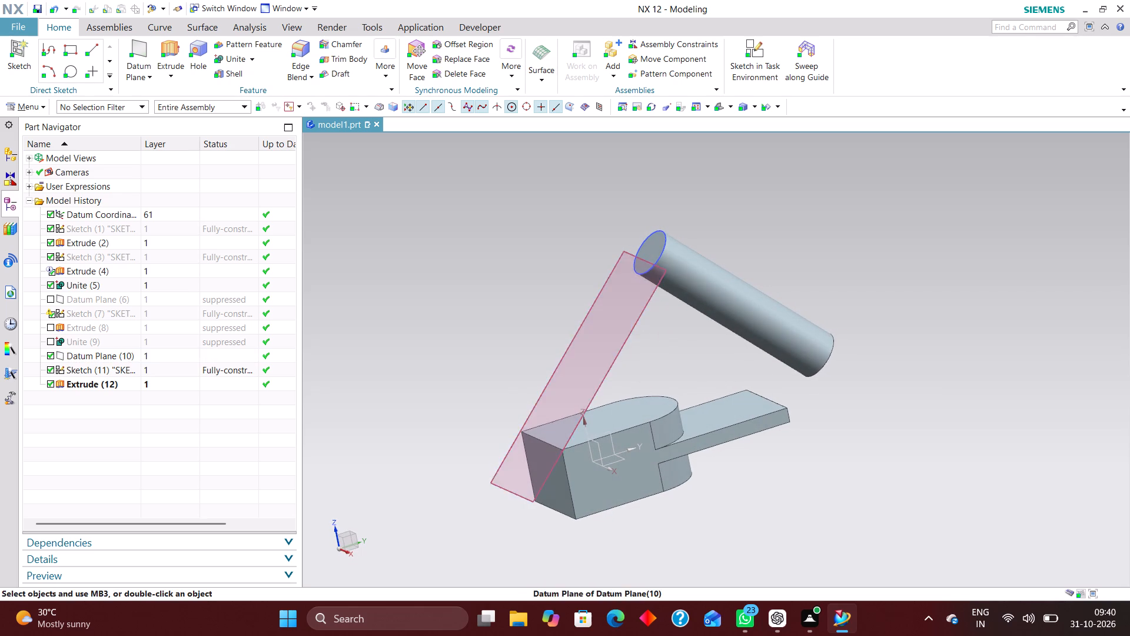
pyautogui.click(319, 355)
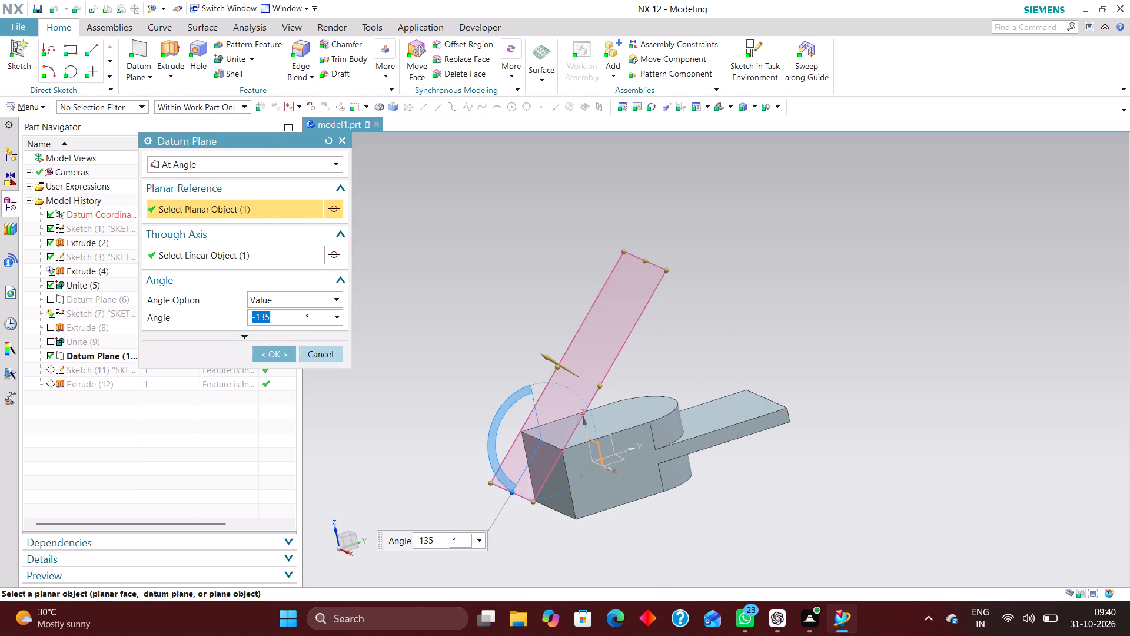
# Reopen the circle's sketch on the angled datum plane for editing.
pyautogui.click(170, 369)
pyautogui.rightClick(170, 367)
pyautogui.click(210, 69)
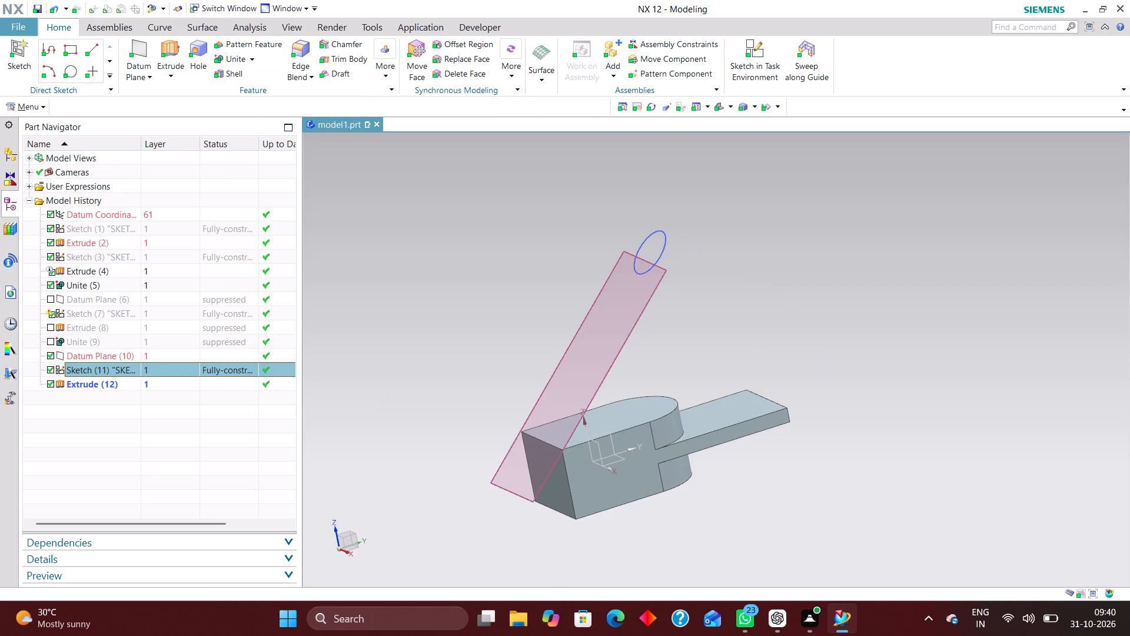
# Sketch a horizontal line about 81 mm long across the datum plane, between the circle and the block's rounded end.
pyautogui.scroll(-3, 852, 266)
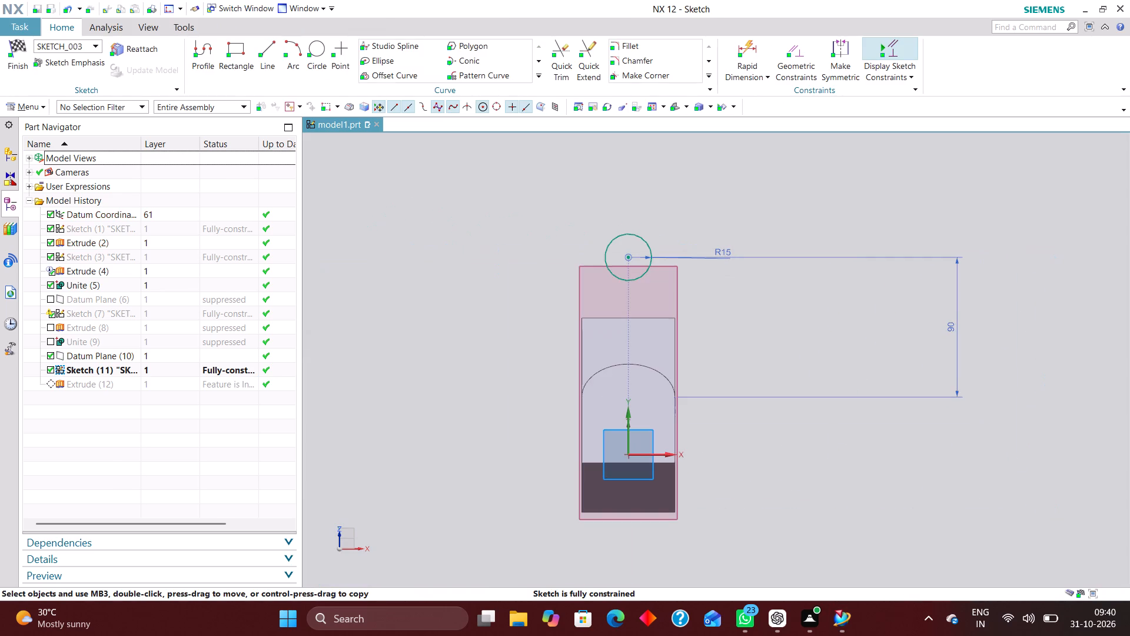
pyautogui.scroll(3, 676, 327)
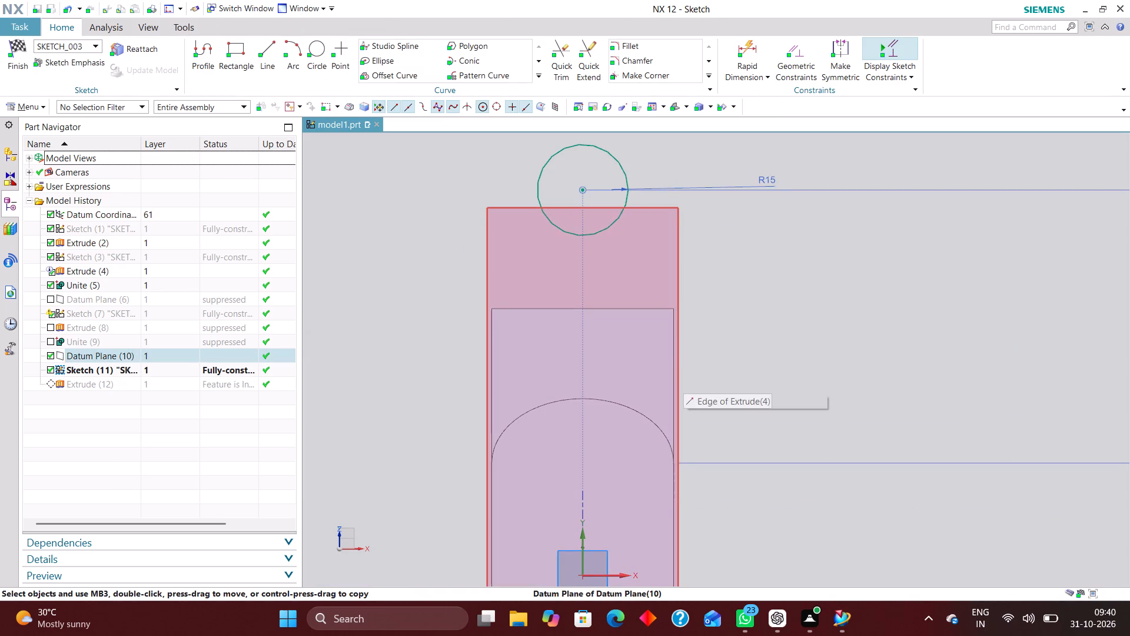
pyautogui.click(265, 48)
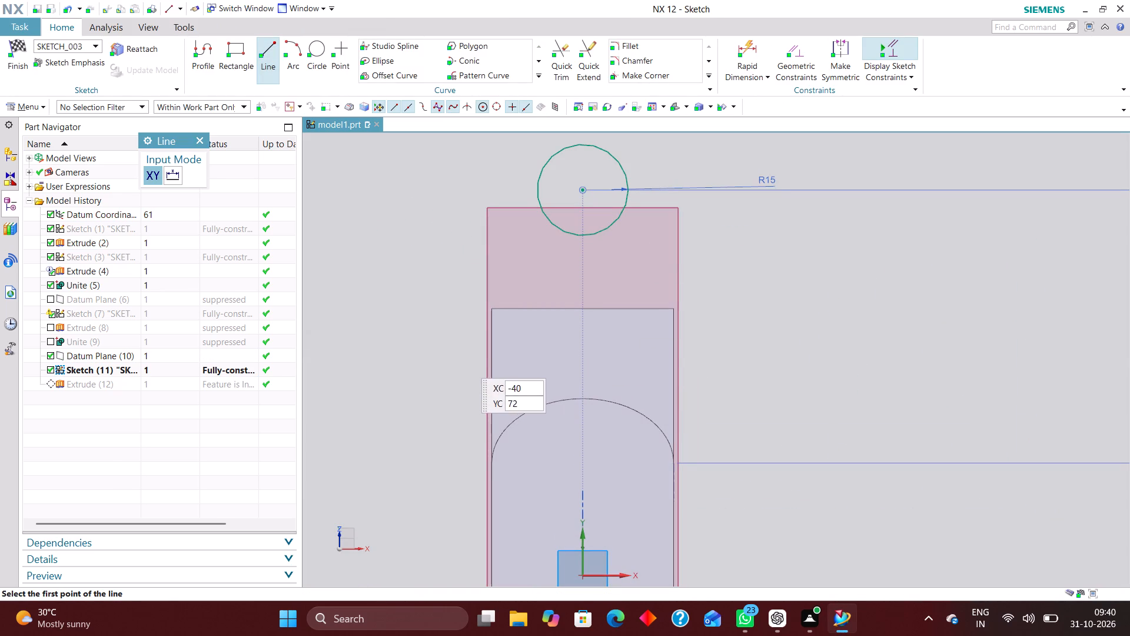
pyautogui.click(462, 359)
pyautogui.click(707, 356)
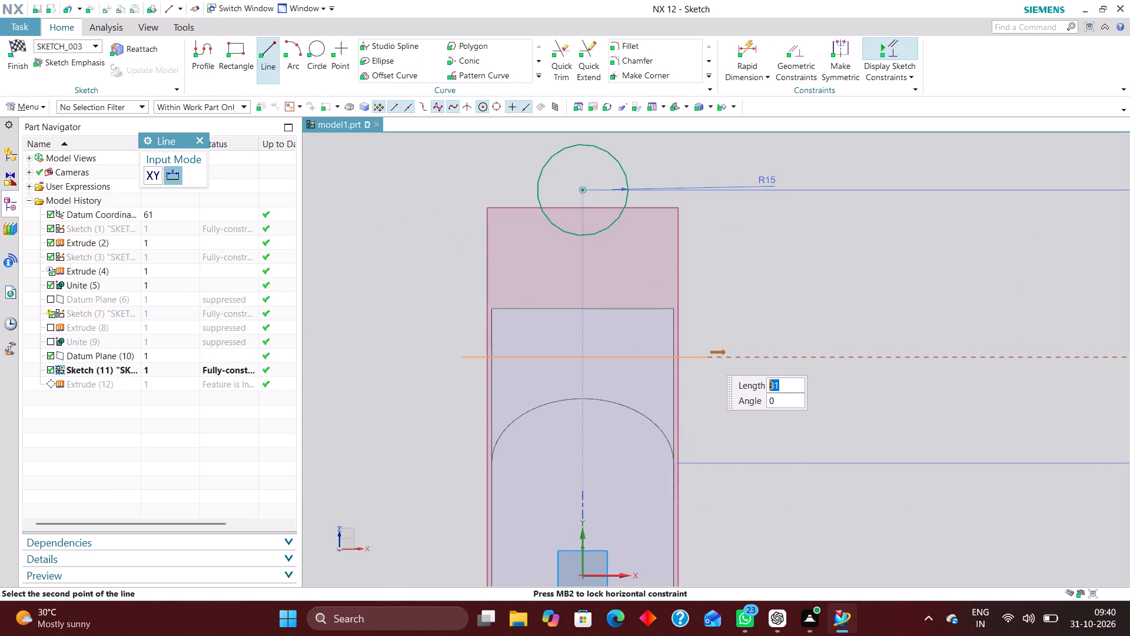
# Dimension the horizontal line's length and set it to 60 mm.
pyautogui.click(746, 42)
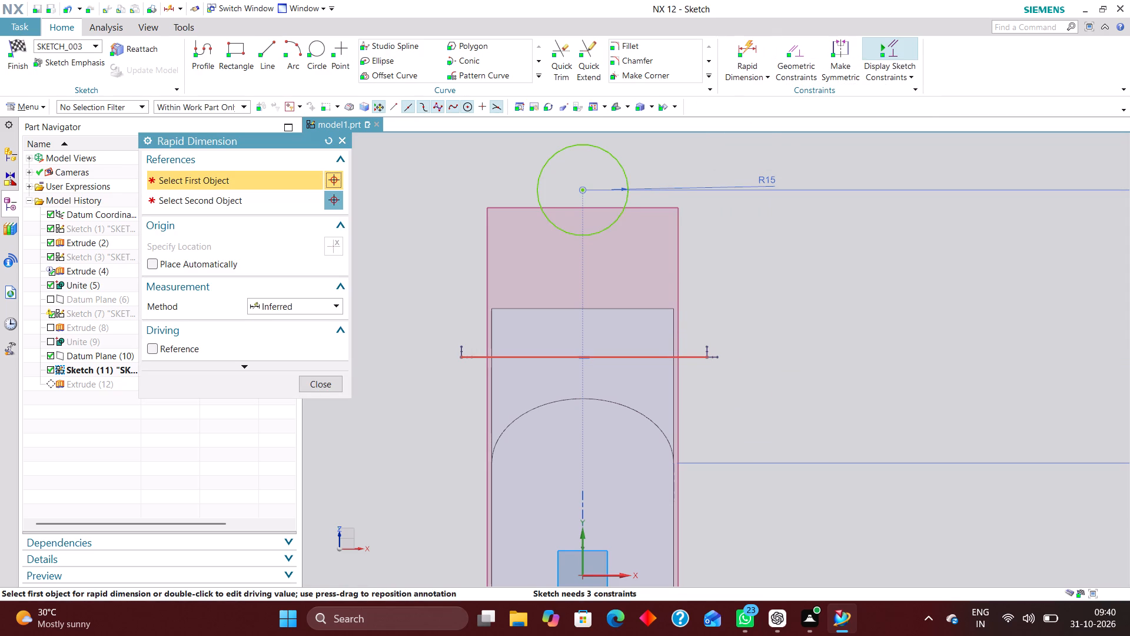
pyautogui.click(633, 355)
pyautogui.click(599, 461)
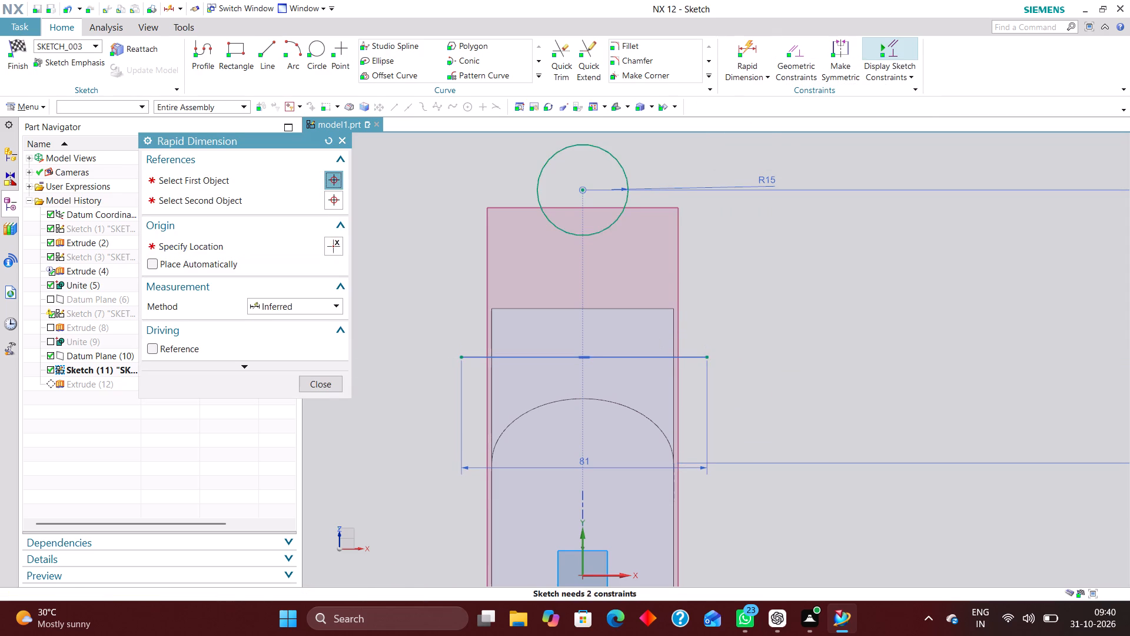
pyautogui.write('60')
pyautogui.press('Return')
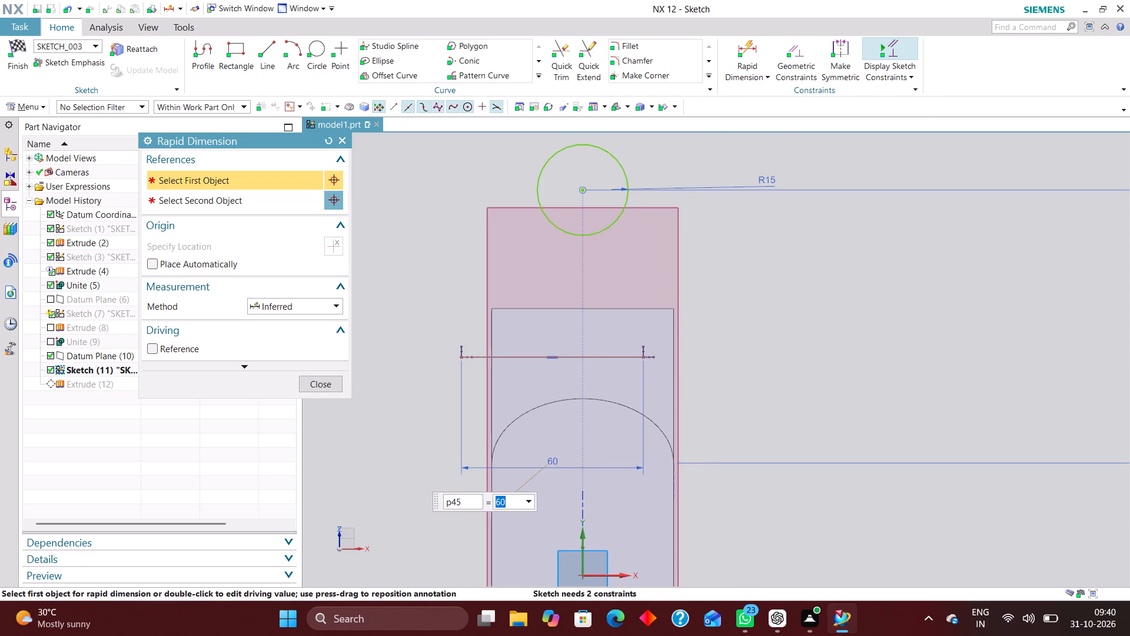
# Constrain the midpoint of the 60 mm horizontal line onto the sketch's vertical axis.
pyautogui.click(800, 48)
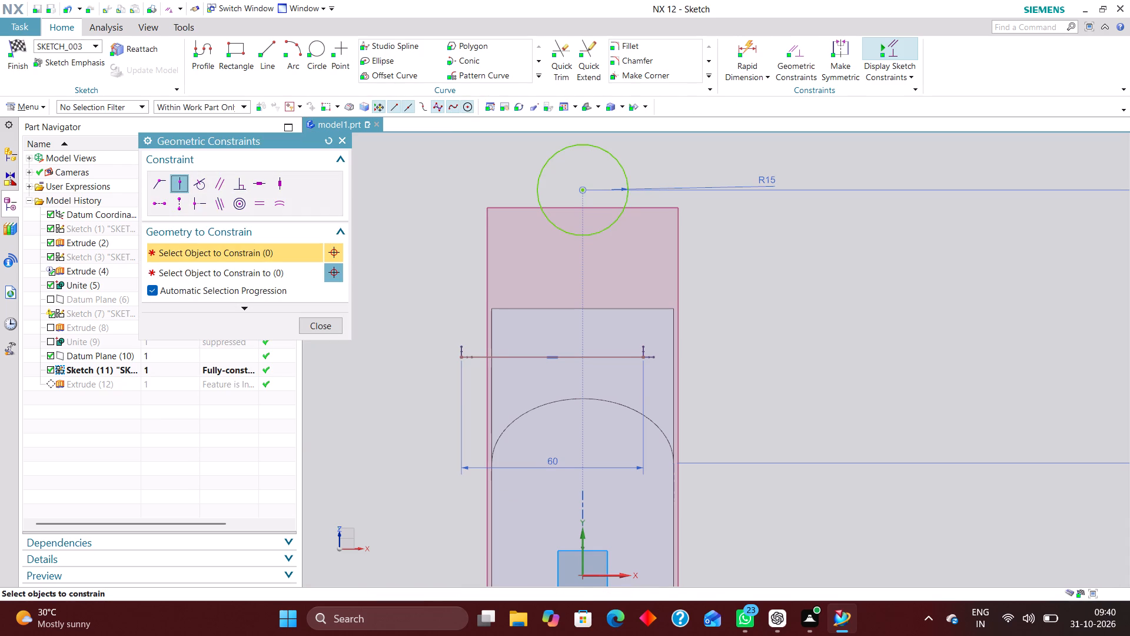
pyautogui.click(551, 355)
pyautogui.click(583, 541)
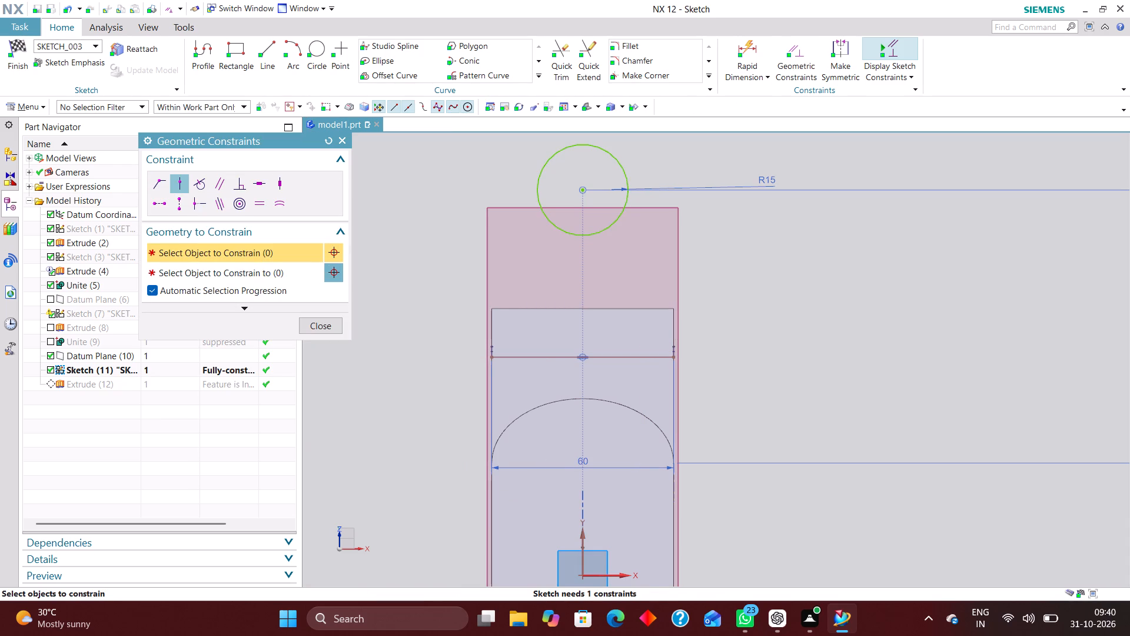
# Dimension the vertical distance between the circle's centre and the horizontal line and set it to 30 mm.
pyautogui.click(756, 46)
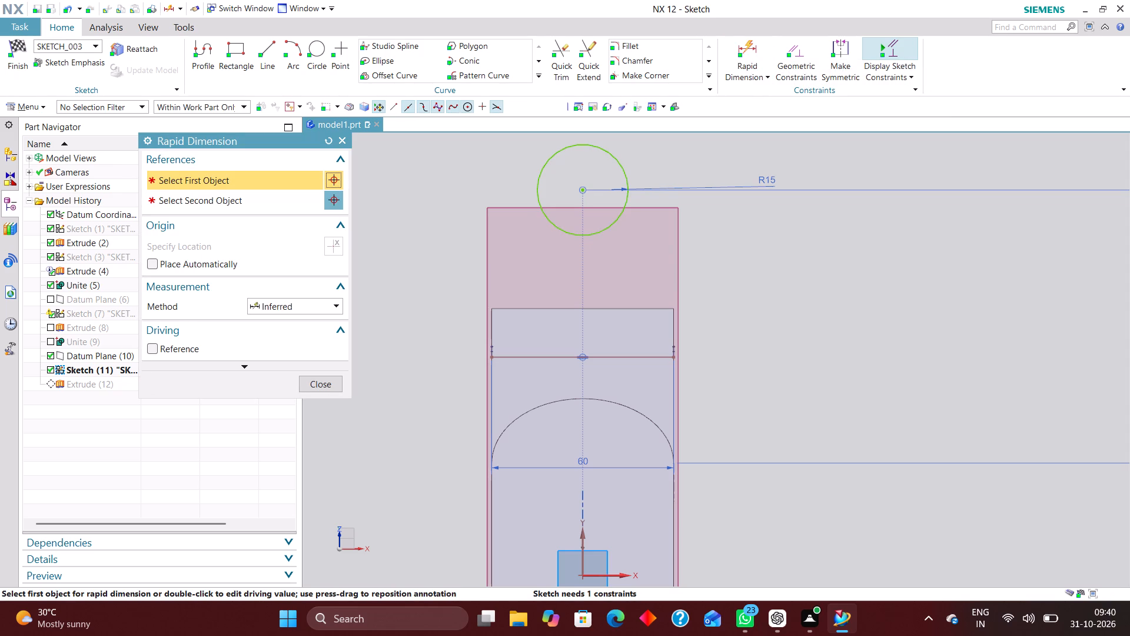
pyautogui.click(580, 189)
pyautogui.click(633, 357)
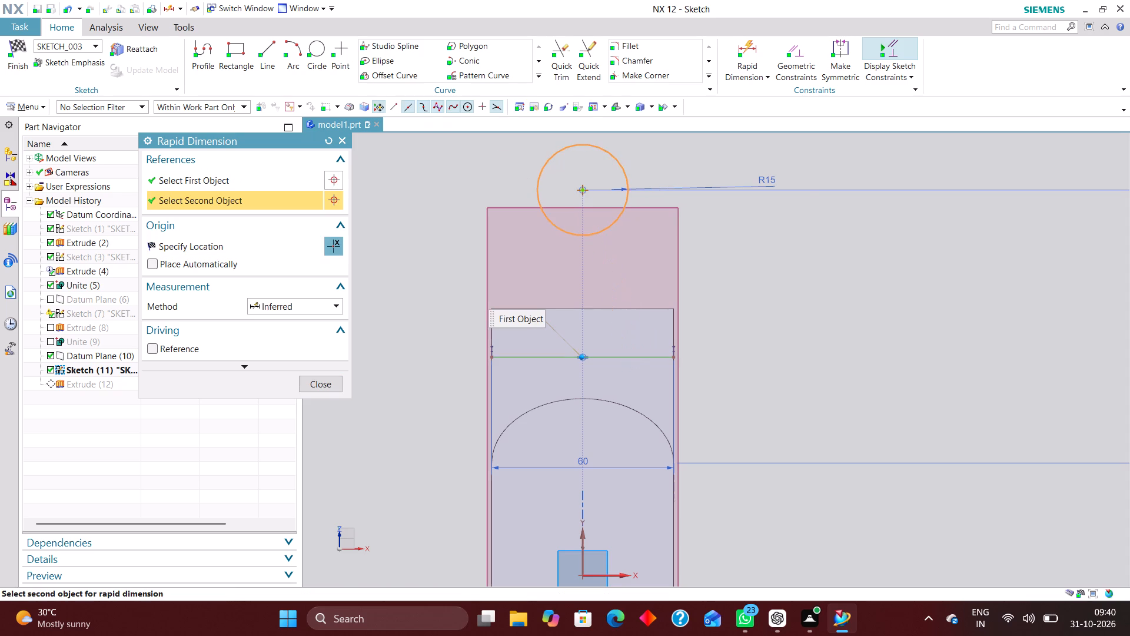
pyautogui.click(805, 274)
pyautogui.write('30')
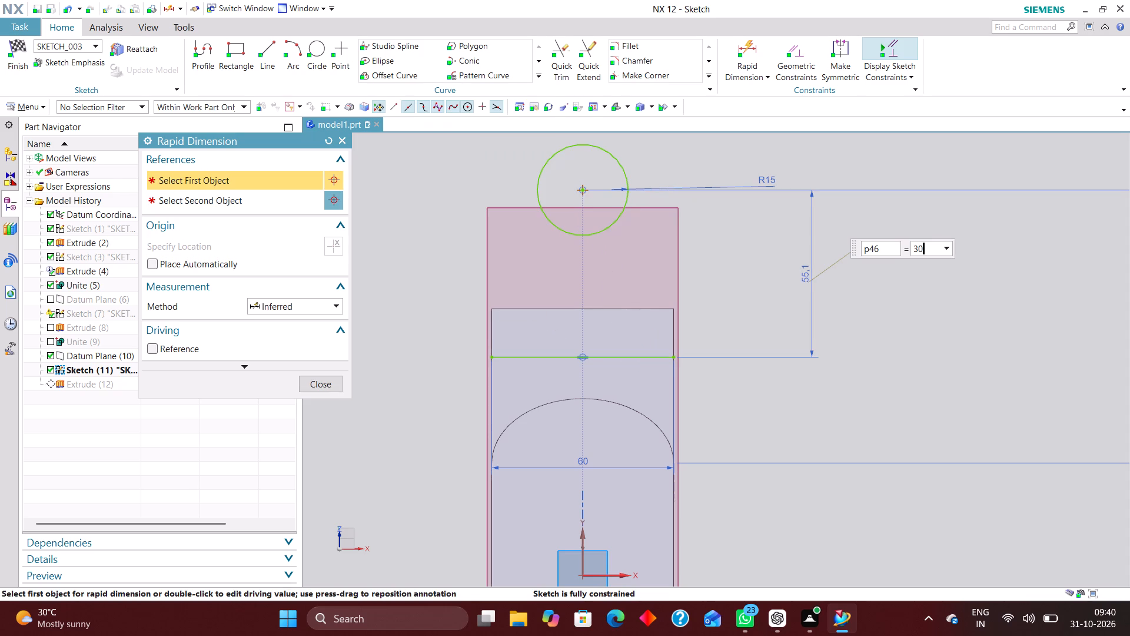
pyautogui.press('Return')
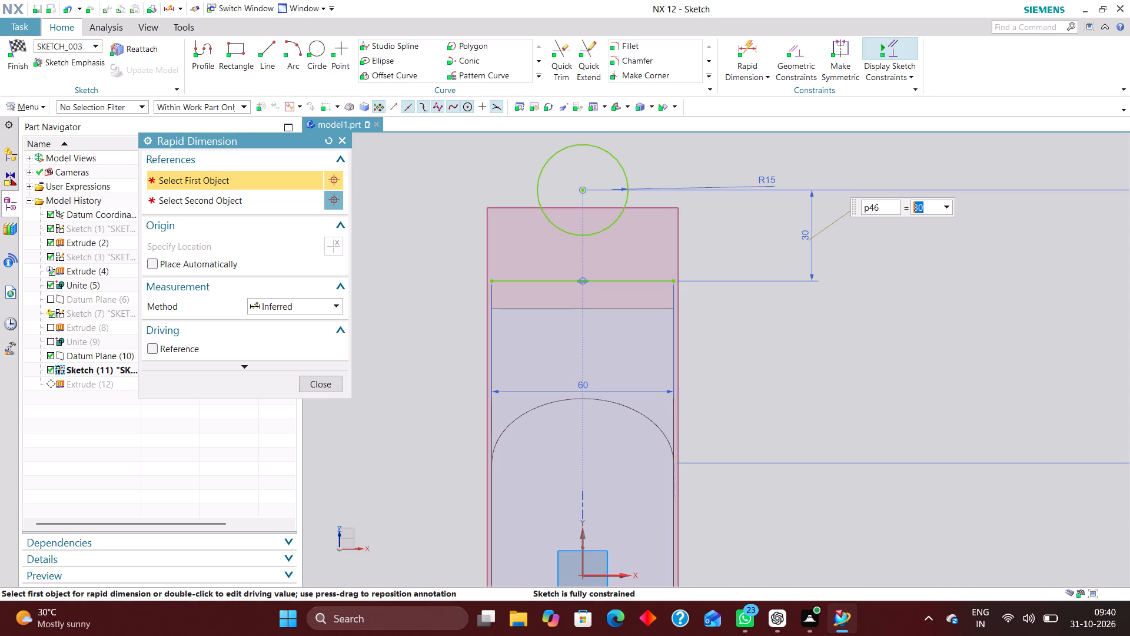
pyautogui.click(324, 382)
# Sketch two slanted lines, one on each side of the circle, running outward toward the ends of the horizontal line.
pyautogui.click(255, 51)
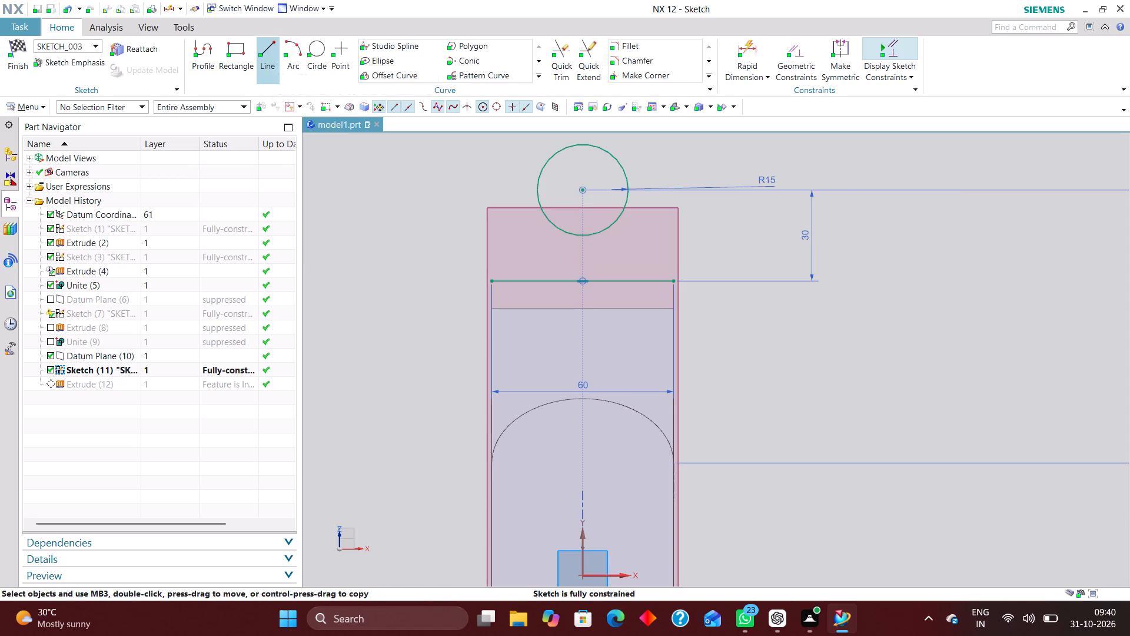
pyautogui.click(269, 51)
pyautogui.click(526, 155)
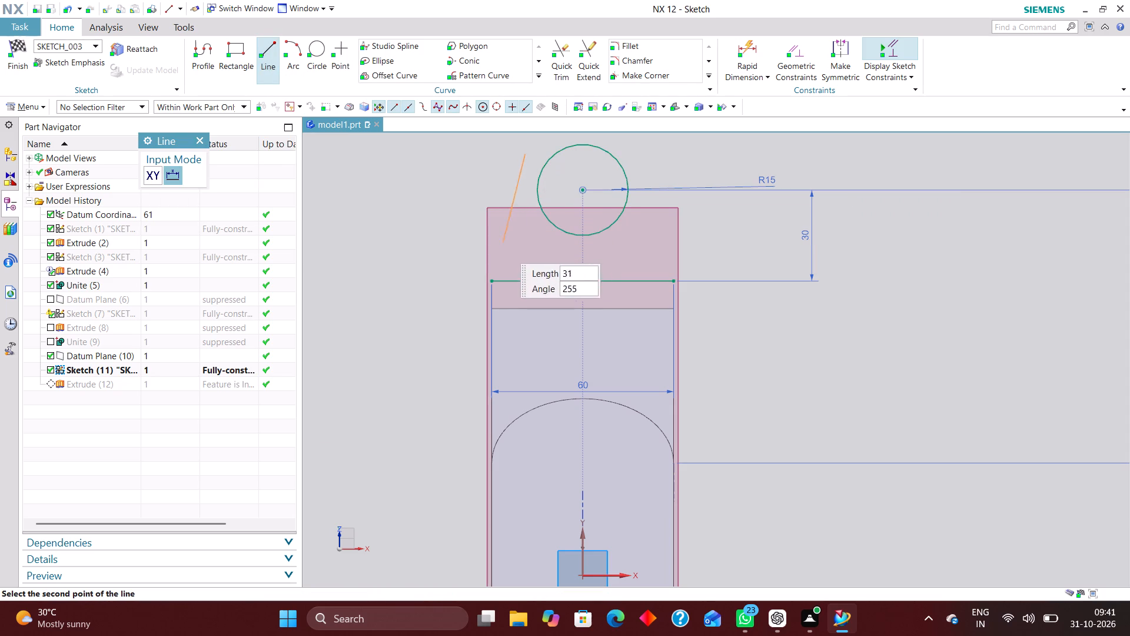
pyautogui.click(477, 270)
pyautogui.click(639, 157)
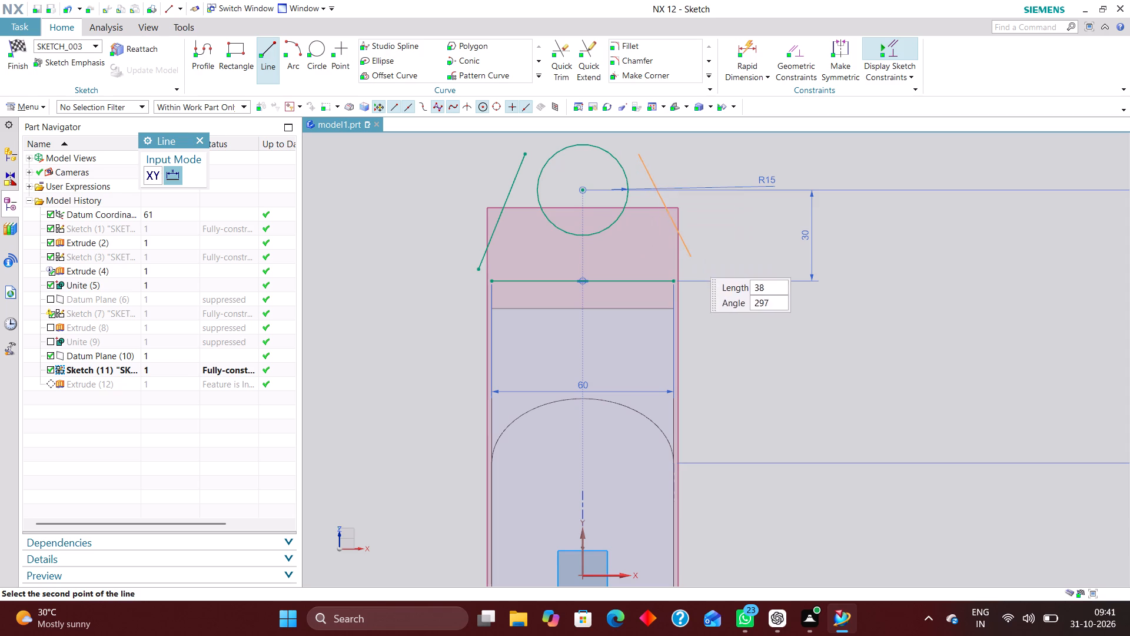
pyautogui.click(697, 273)
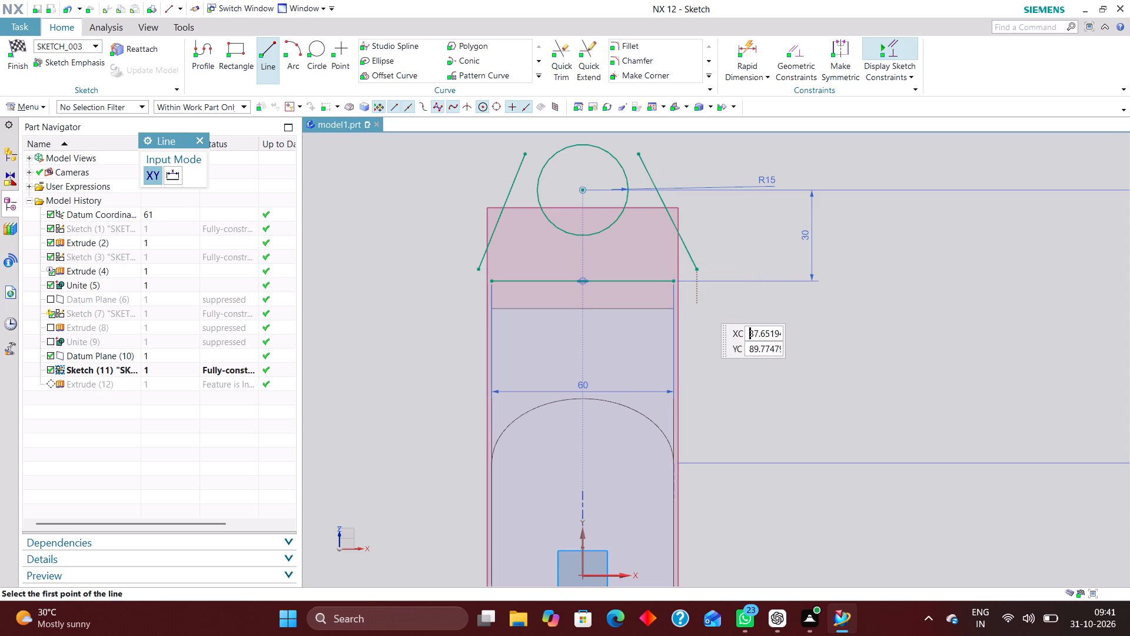
# Make the lower ends of both slanted lines coincident with the corresponding endpoints of the horizontal line.
pyautogui.click(798, 54)
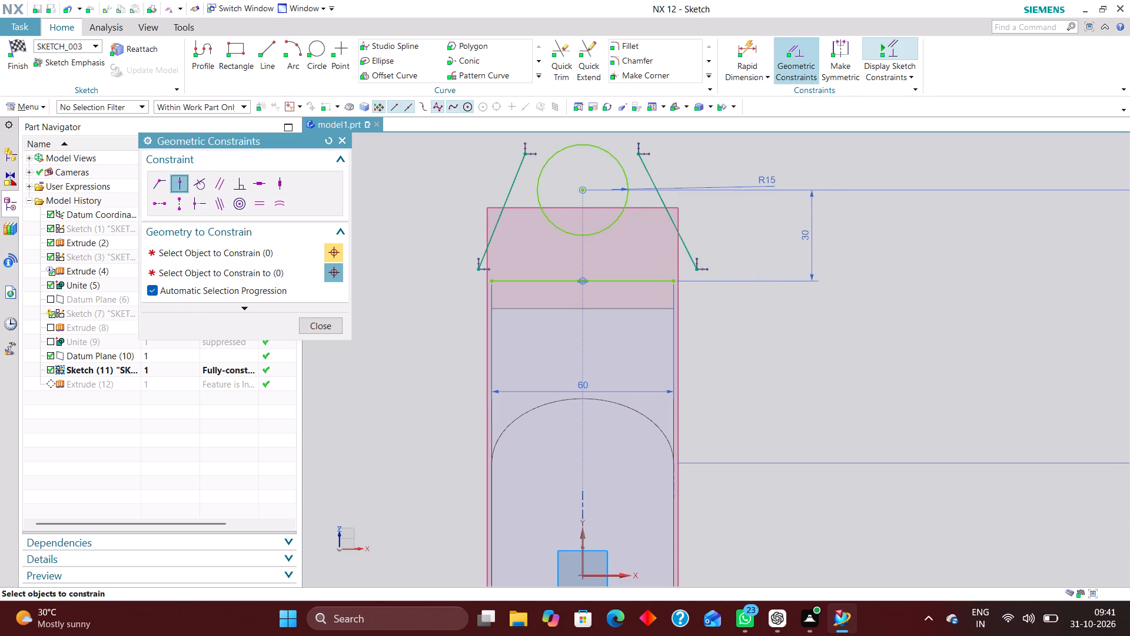
pyautogui.click(158, 182)
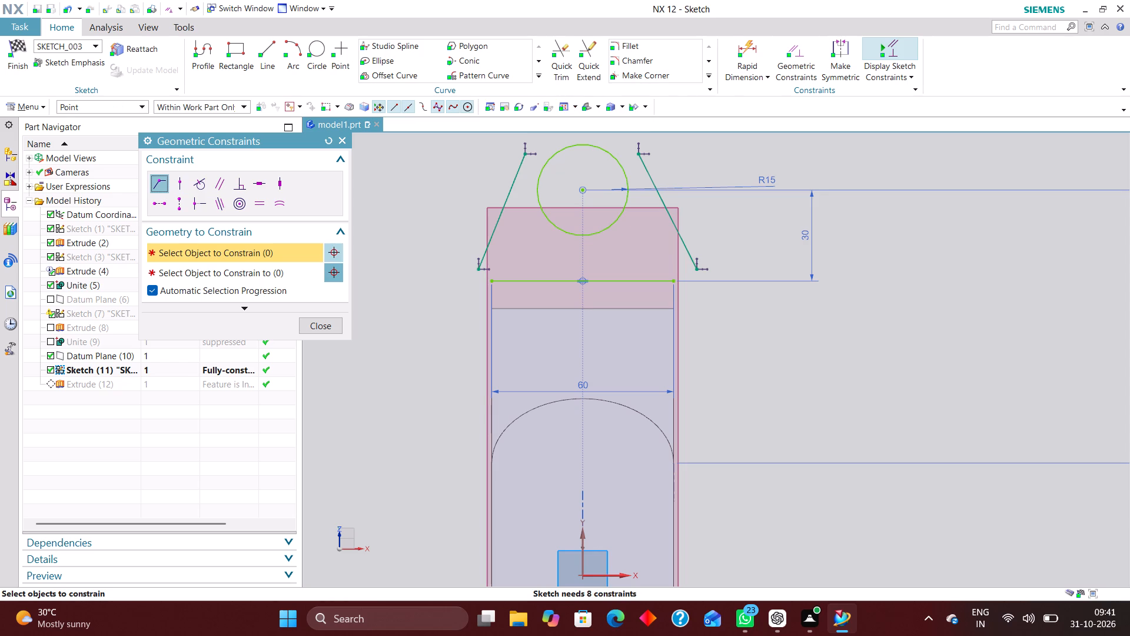
pyautogui.scroll(2, 473, 274)
pyautogui.click(482, 267)
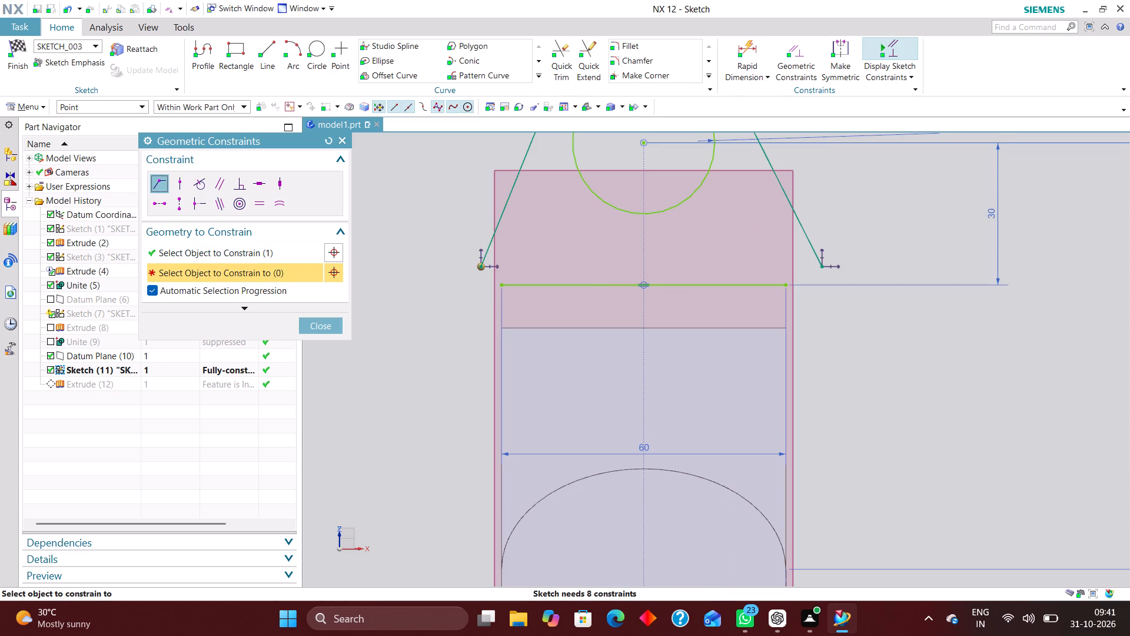
pyautogui.click(503, 283)
pyautogui.click(788, 286)
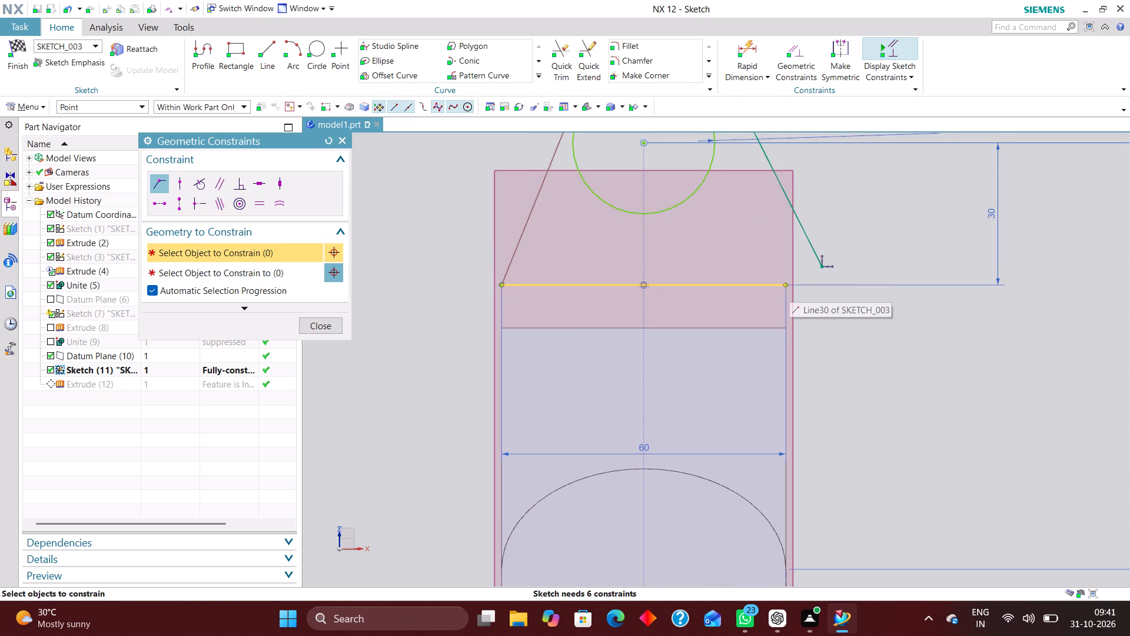
pyautogui.click(825, 267)
pyautogui.scroll(-3, 809, 395)
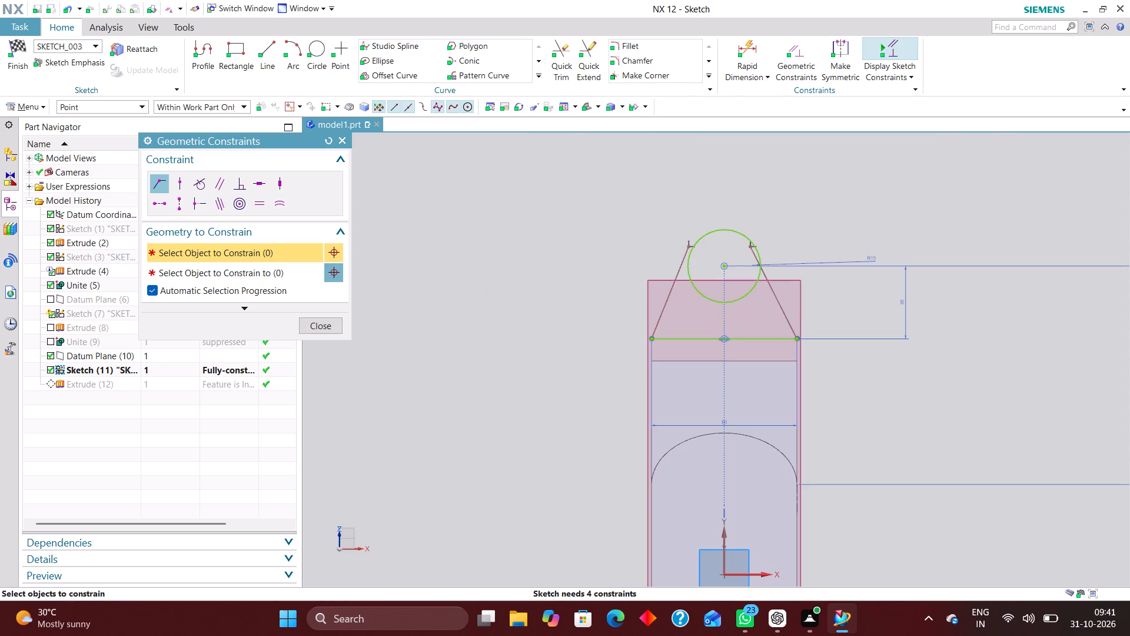
# Constrain both slanted lines tangent to the circle.
pyautogui.scroll(5, 757, 227)
pyautogui.click(203, 185)
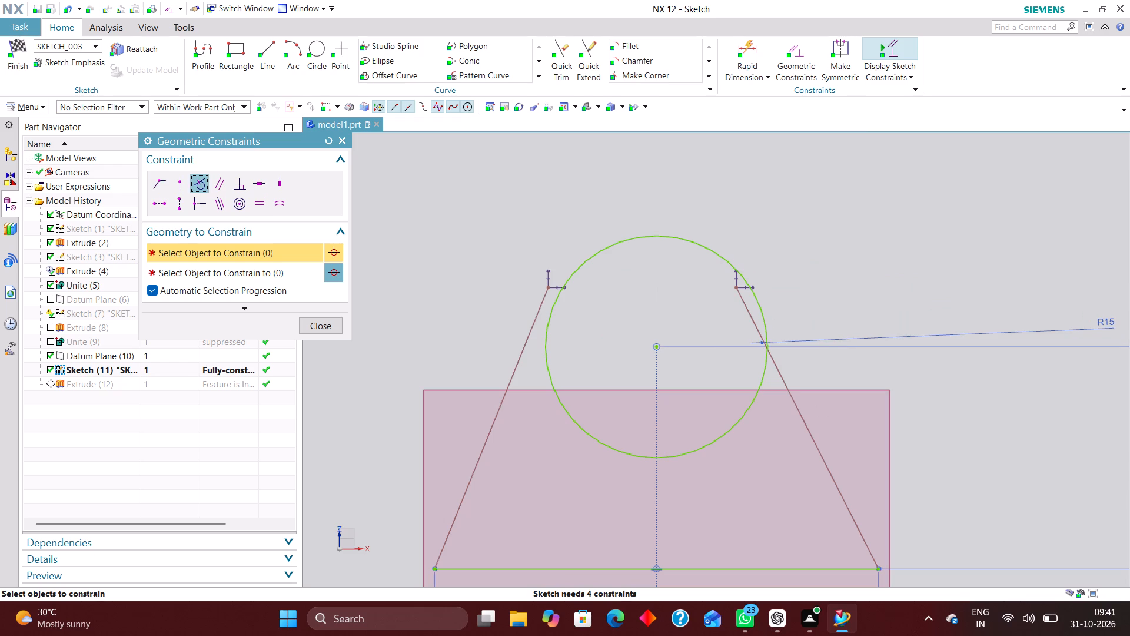
pyautogui.click(589, 256)
pyautogui.click(550, 287)
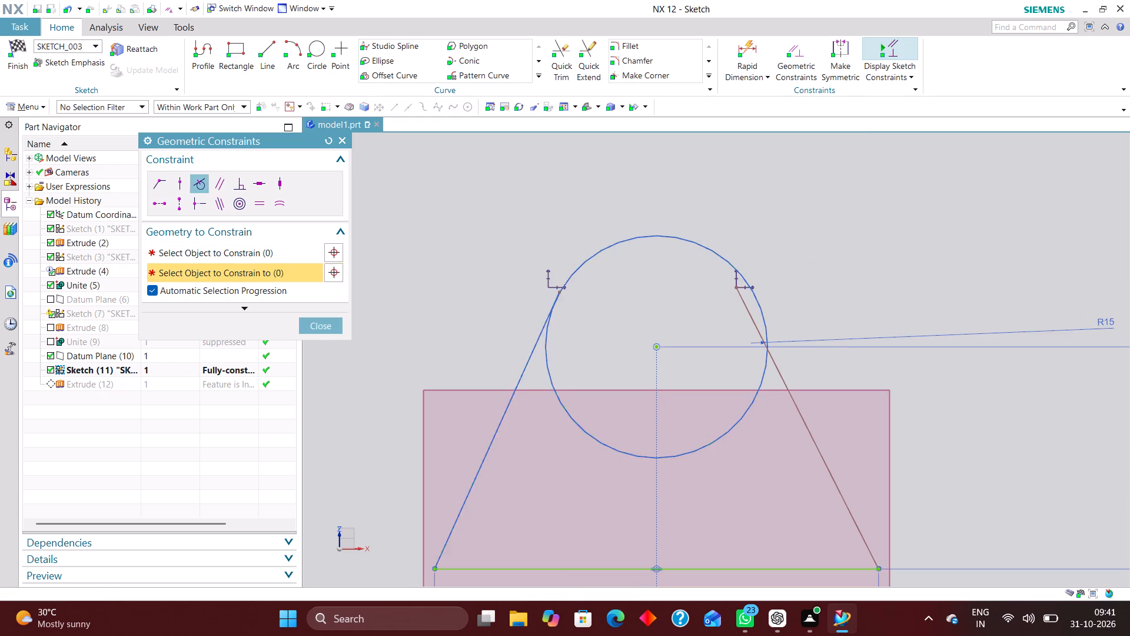
pyautogui.click(685, 240)
pyautogui.click(747, 309)
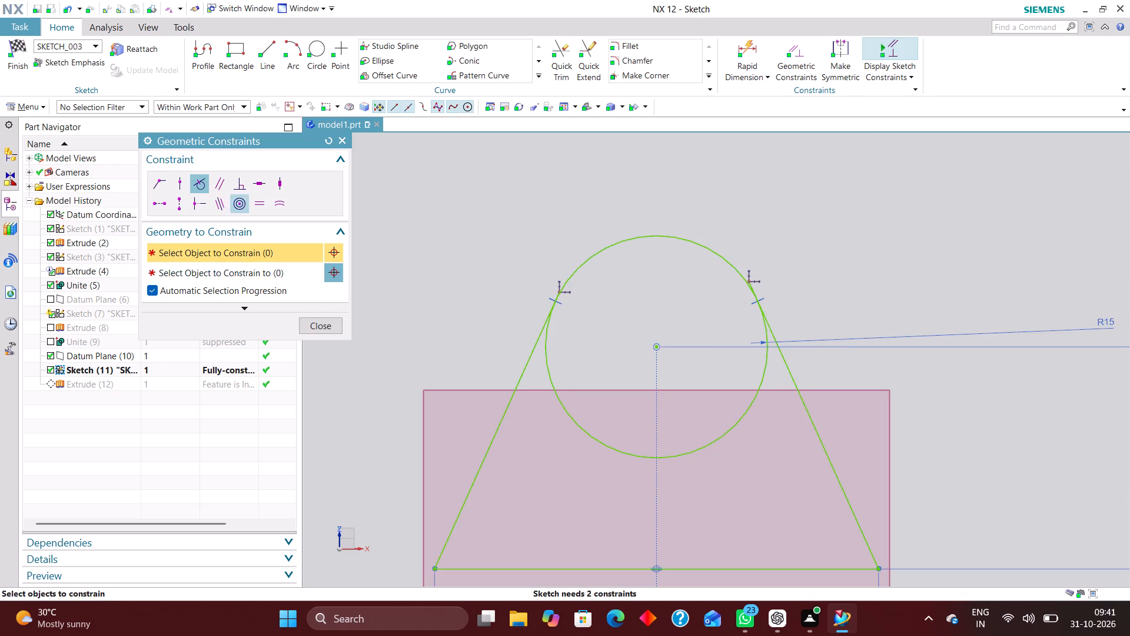
# Constrain the upper endpoints of both slanted lines to lie on the circle, using Point on Curve.
pyautogui.click(179, 186)
pyautogui.click(559, 289)
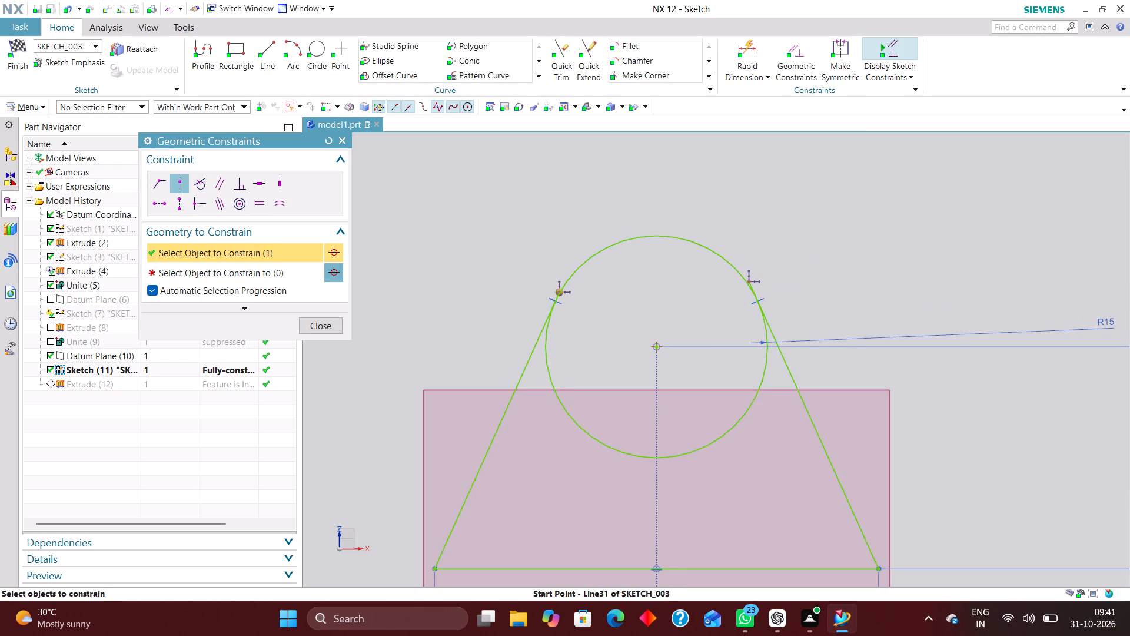
pyautogui.click(570, 267)
pyautogui.click(750, 280)
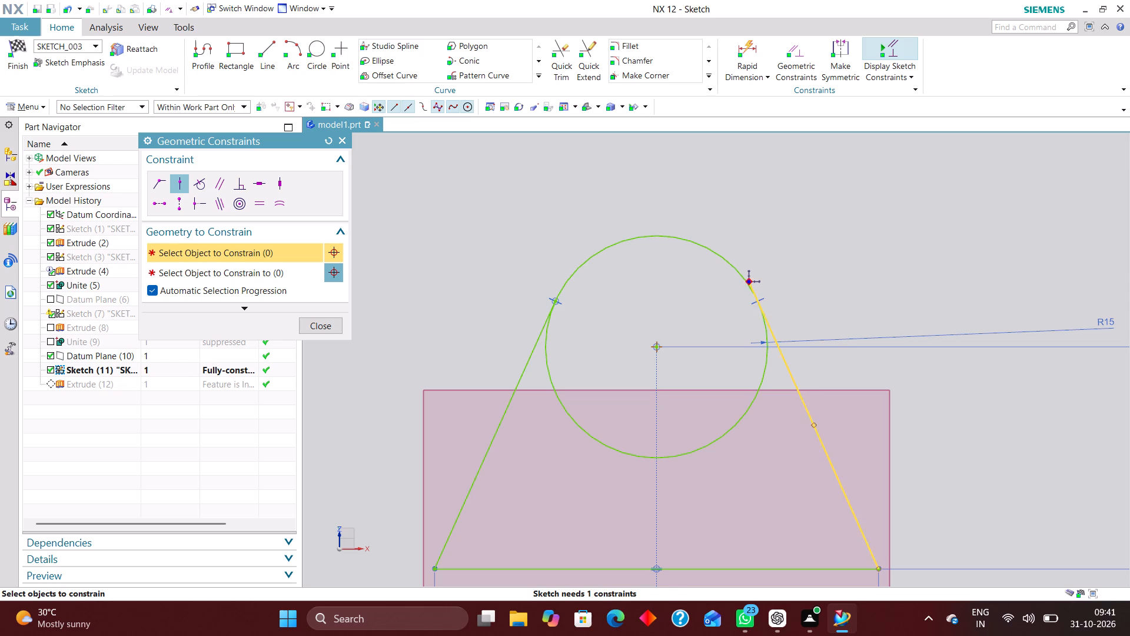
pyautogui.click(740, 267)
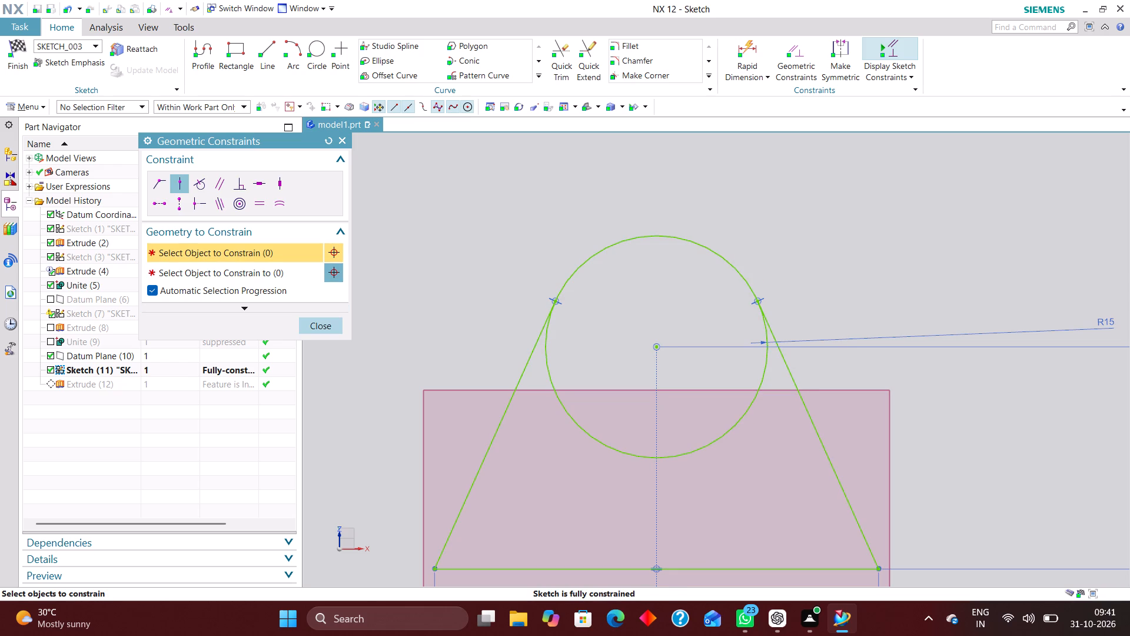
pyautogui.click(320, 323)
# Trim away the circle's lower arc between the two tangent lines and finish the sketch.
pyautogui.click(566, 62)
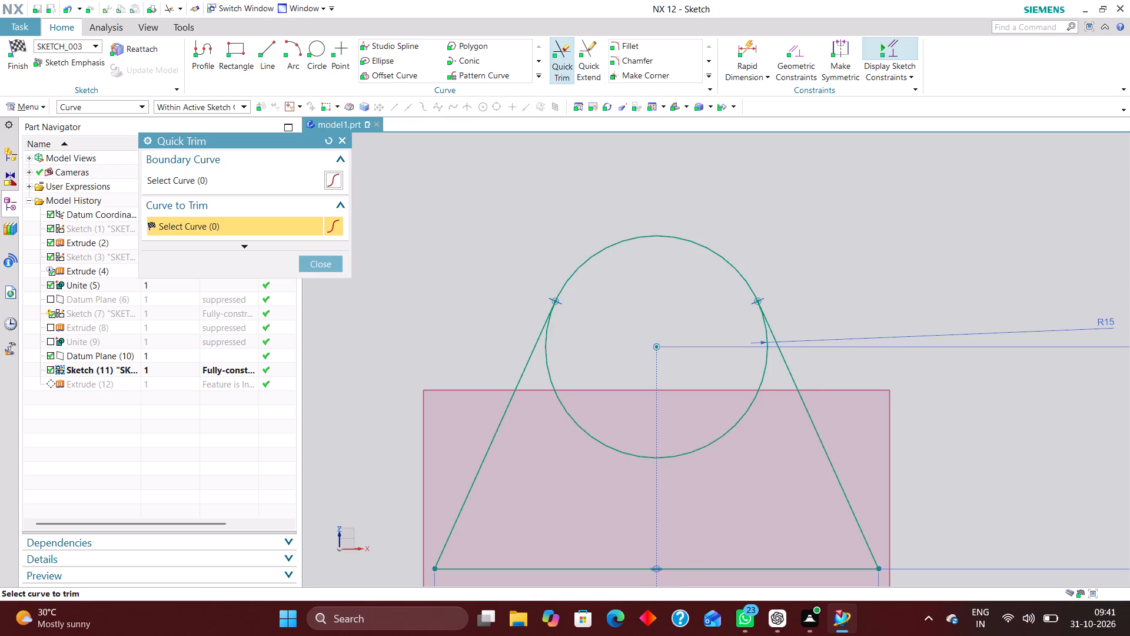
pyautogui.click(575, 423)
pyautogui.click(336, 264)
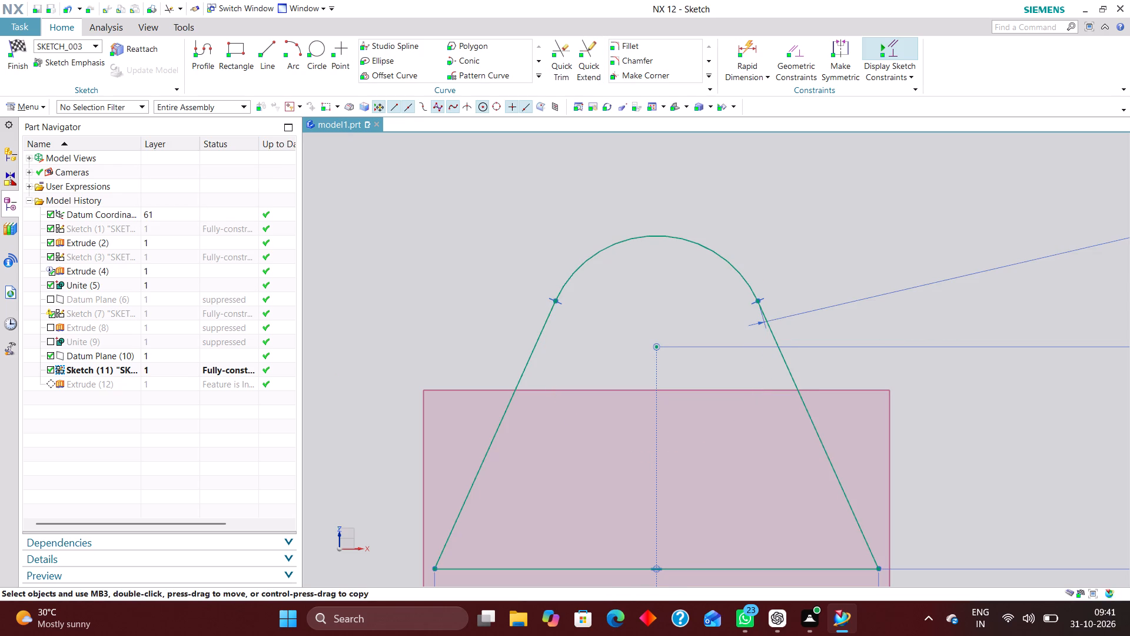
pyautogui.click(22, 45)
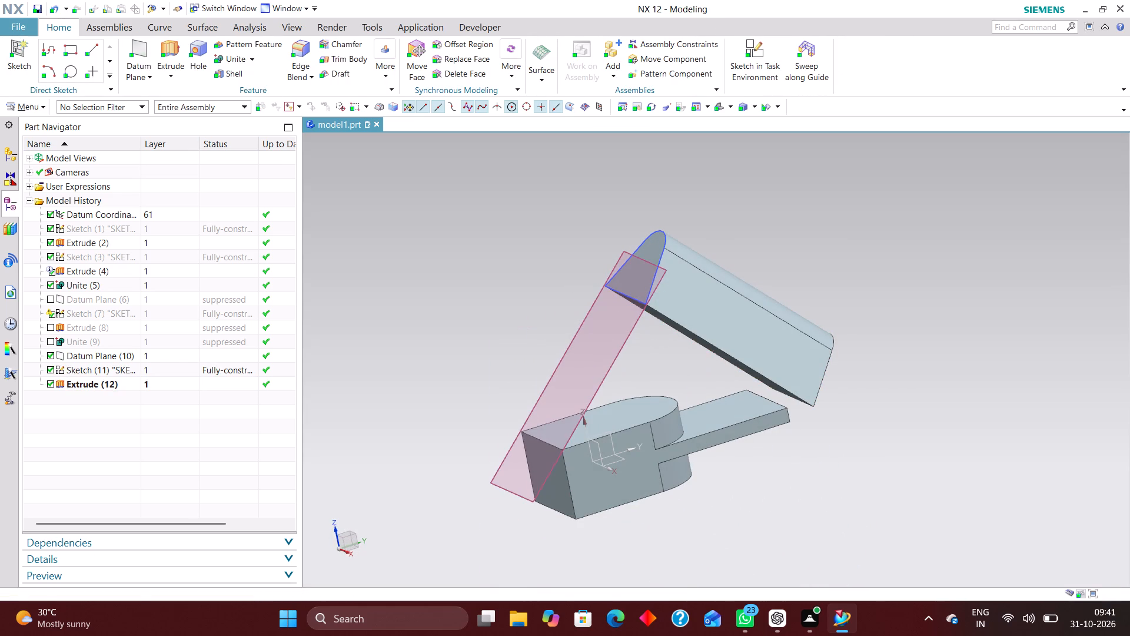
# Inspect the updated extrusion from several angles and reopen its profile sketch, Sketch (11), for editing with rollback.
pyautogui.moveTo(856, 430); pyautogui.dragTo(908, 445, button='middle')
pyautogui.scroll(1, 860, 431)
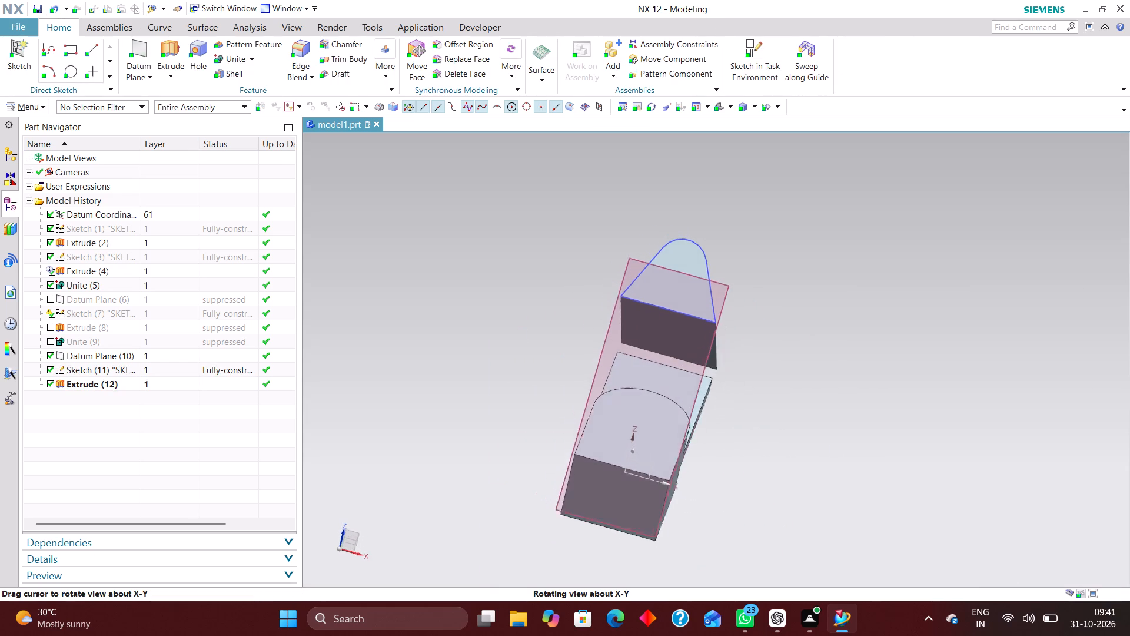
pyautogui.moveTo(908, 445); pyautogui.dragTo(910, 450, button='middle')
pyautogui.moveTo(952, 435); pyautogui.dragTo(894, 433, button='right')
pyautogui.moveTo(856, 418); pyautogui.dragTo(827, 441, button='middle')
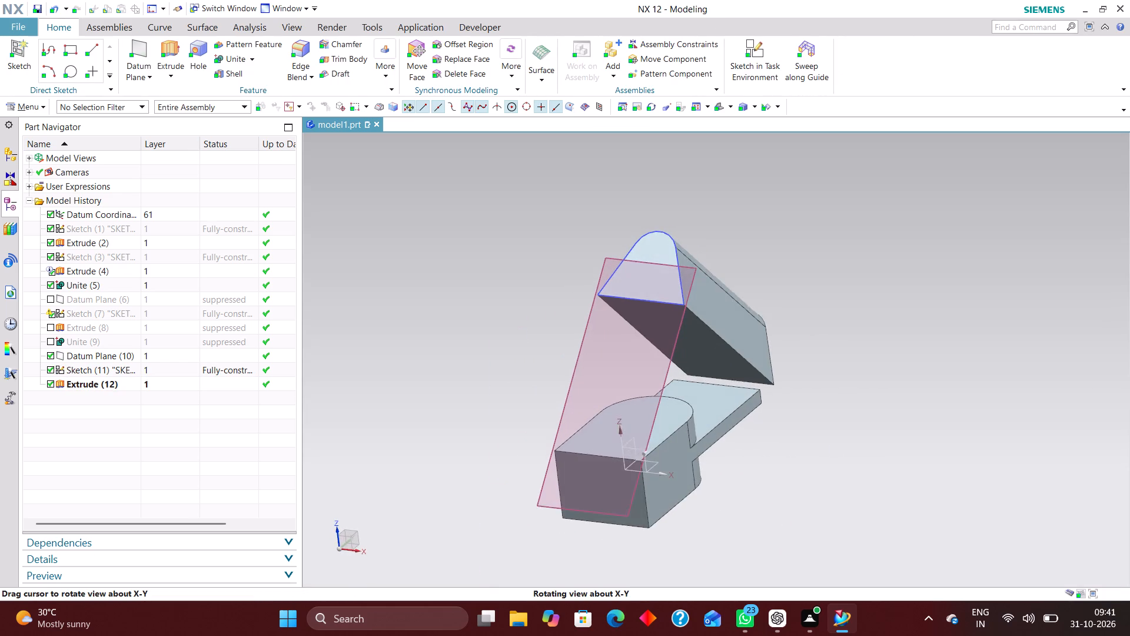
pyautogui.moveTo(827, 441); pyautogui.dragTo(825, 443, button='middle')
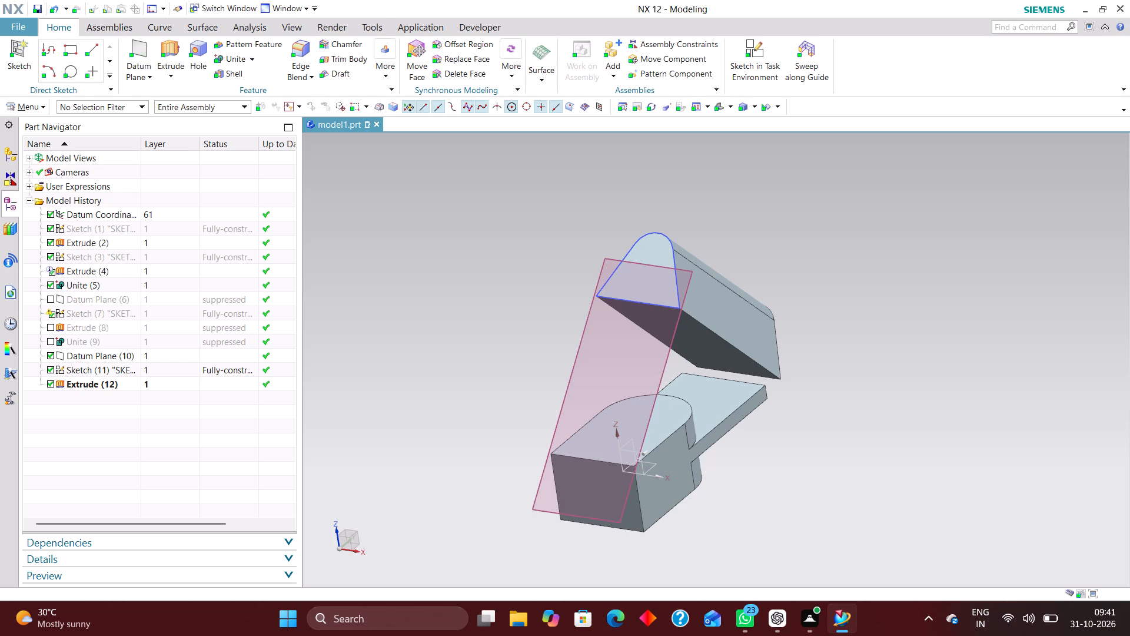
pyautogui.click(165, 368)
pyautogui.rightClick(165, 368)
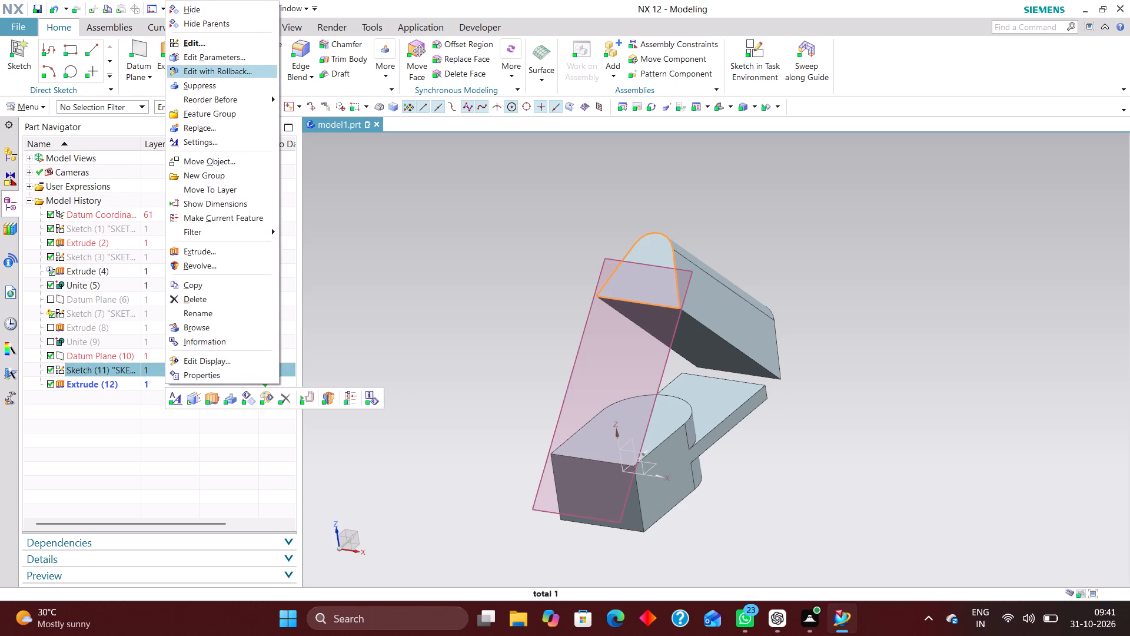
pyautogui.click(233, 71)
pyautogui.scroll(-3, 900, 349)
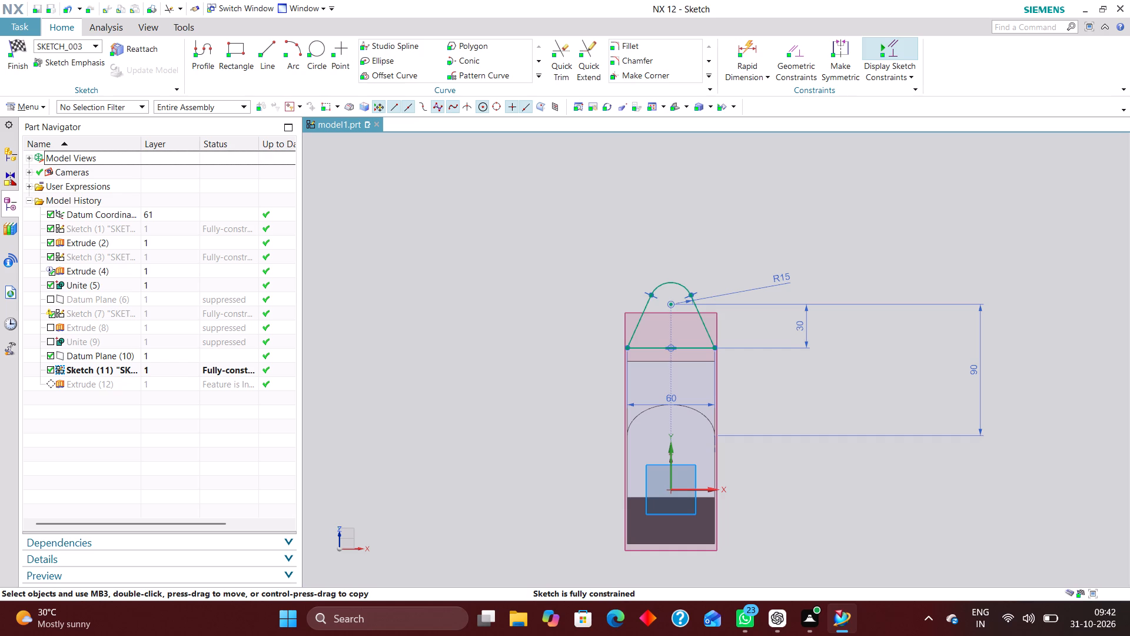
# Adjust the vertical distance from the arc's centre to the block's rounded end, trying 85, 86 and 80 mm and then setting 79 mm.
pyautogui.doubleClick(976, 370)
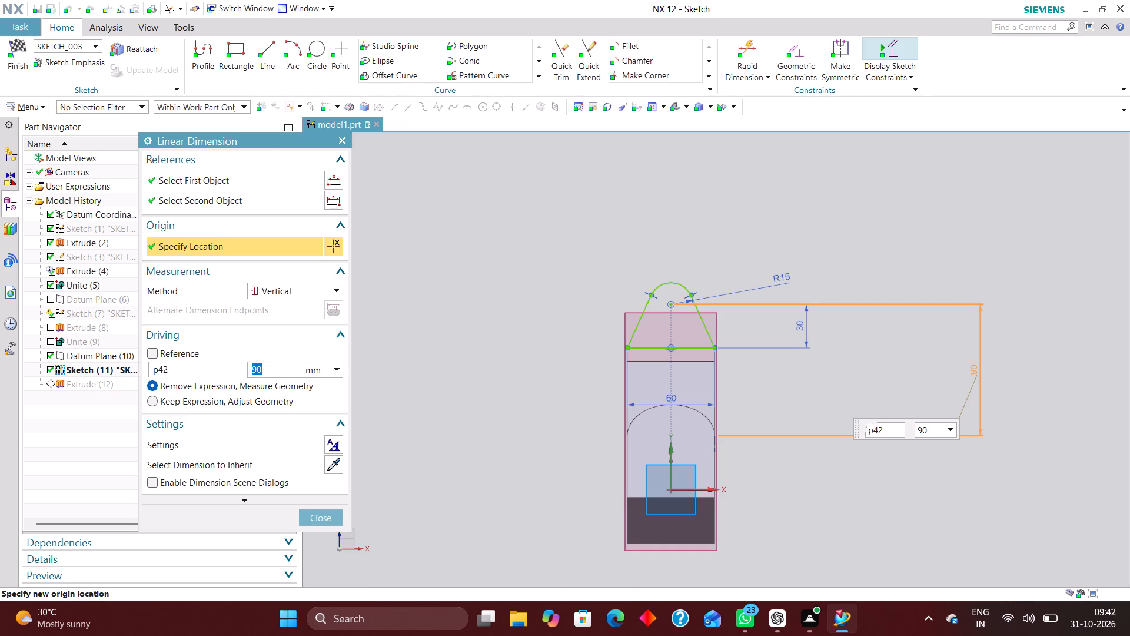
pyautogui.write('85')
pyautogui.press('Return')
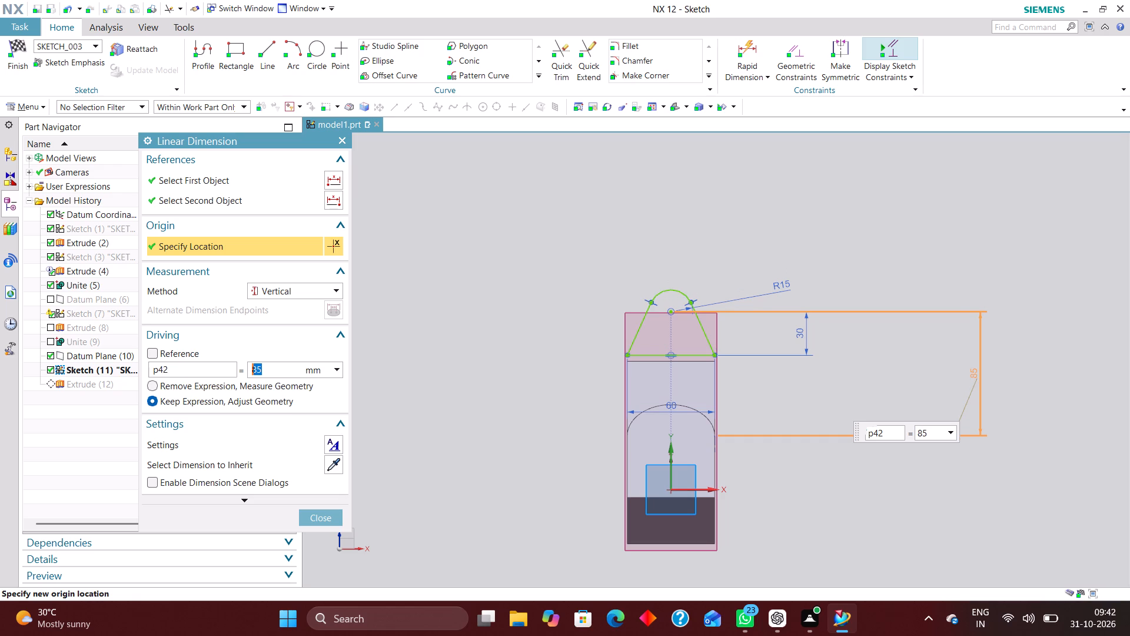
pyautogui.write('86')
pyautogui.press('Return')
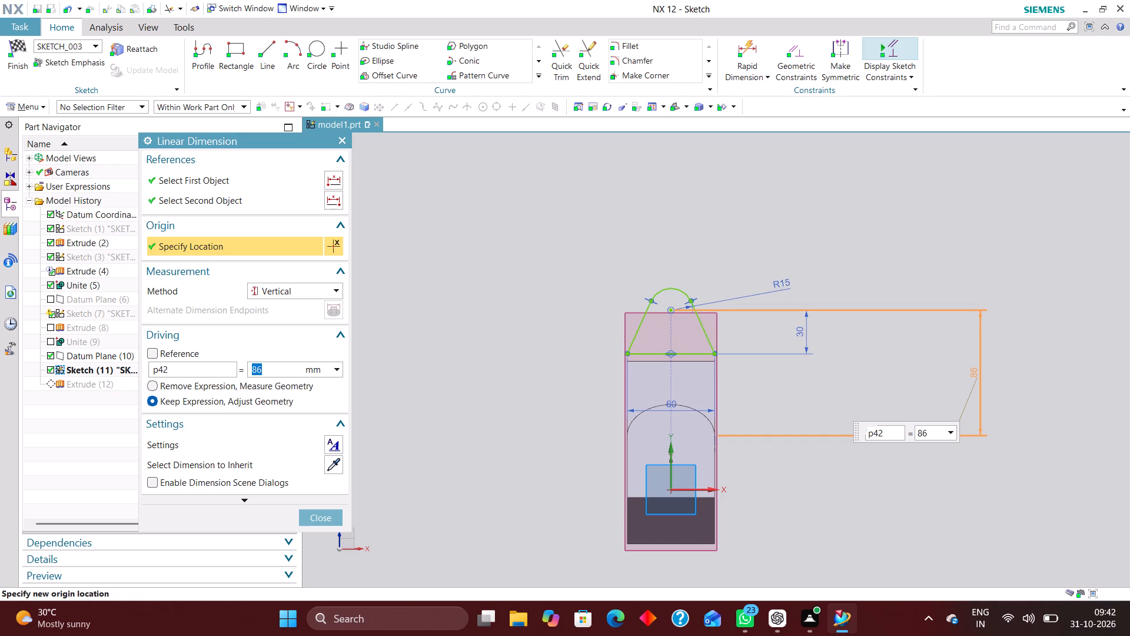
pyautogui.write('80')
pyautogui.press('Return')
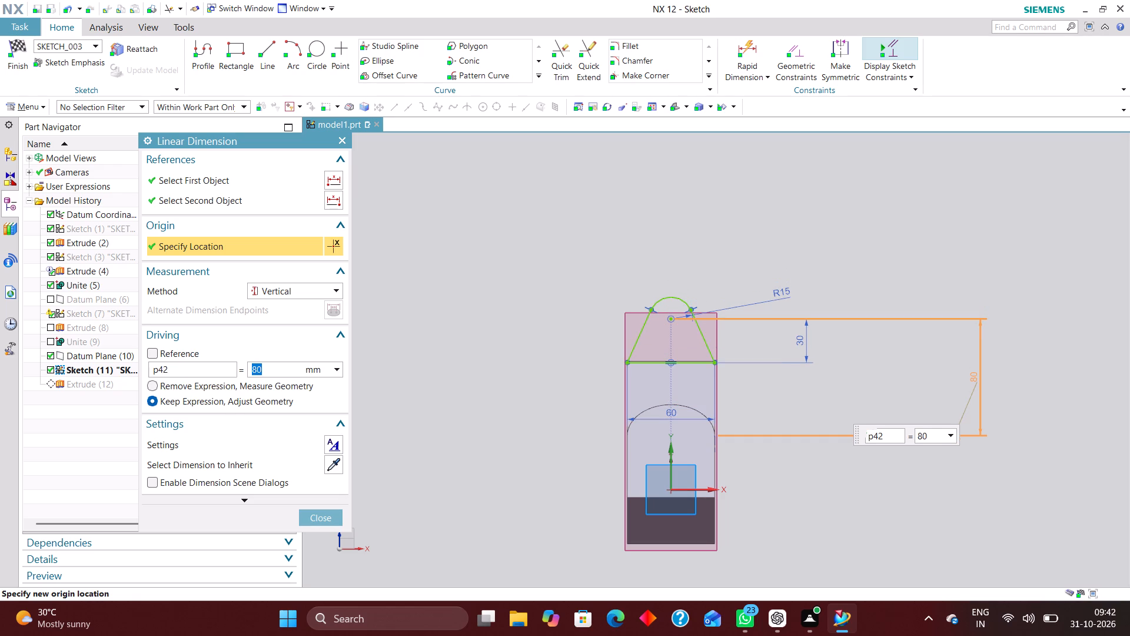
pyautogui.write('79')
pyautogui.press('Return')
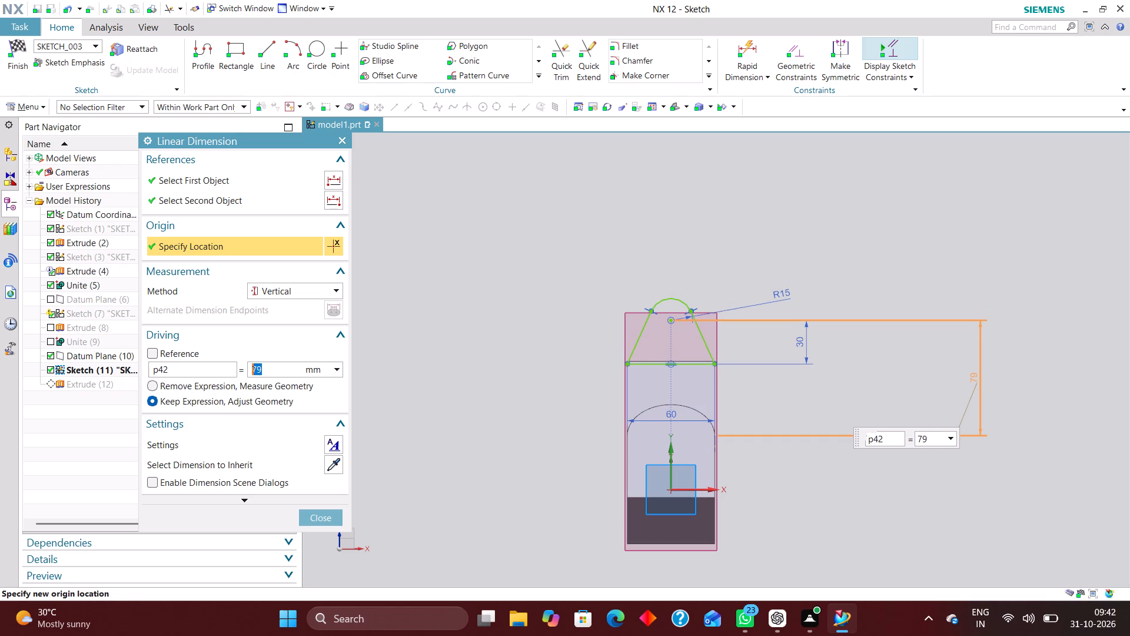
# Set the vertical distance from the arc's centre to the block's rounded end to 81 mm and finish the sketch.
pyautogui.write('81')
pyautogui.press('Return')
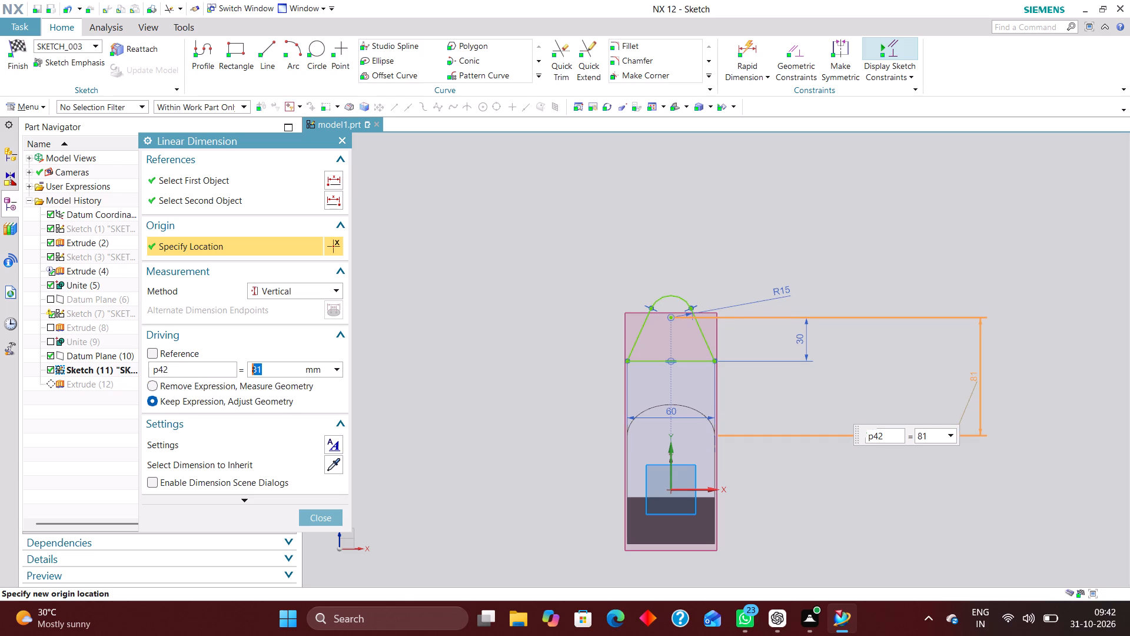
pyautogui.click(321, 515)
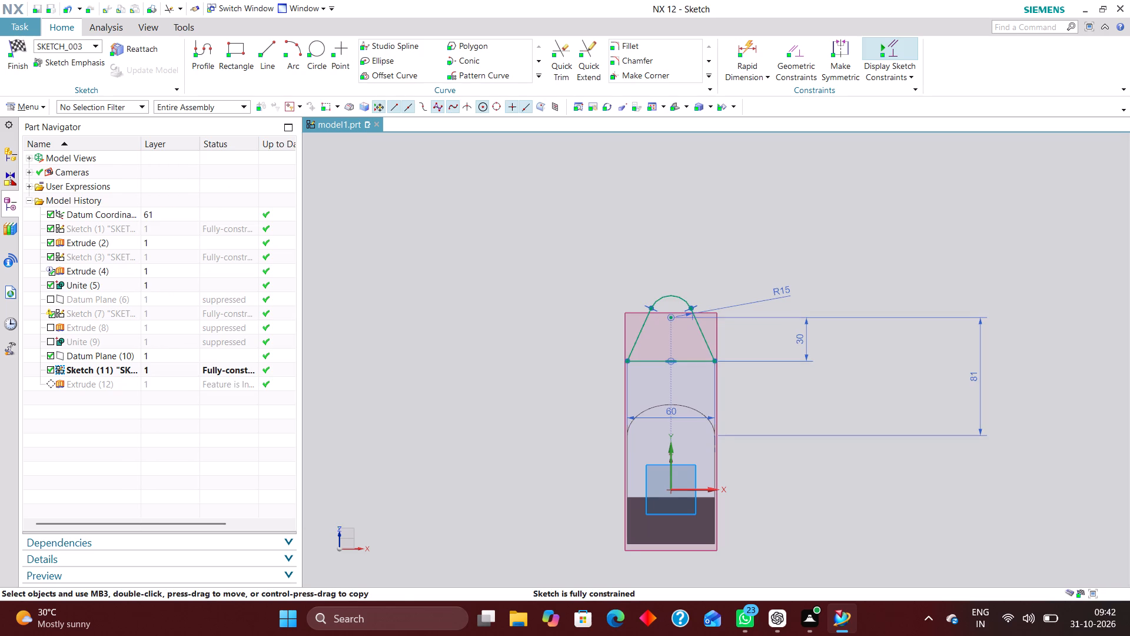
pyautogui.click(25, 48)
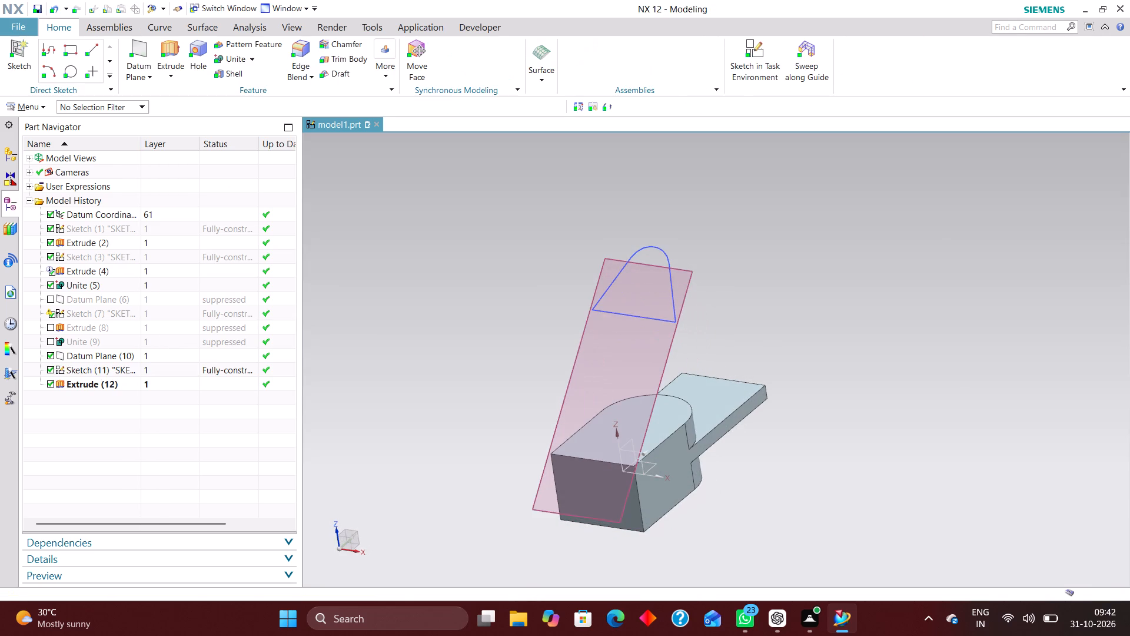
# Examine from several angles where the lower end of the angled extrusion meets the end of the flat arm.
pyautogui.moveTo(850, 379); pyautogui.dragTo(790, 364, button='middle')
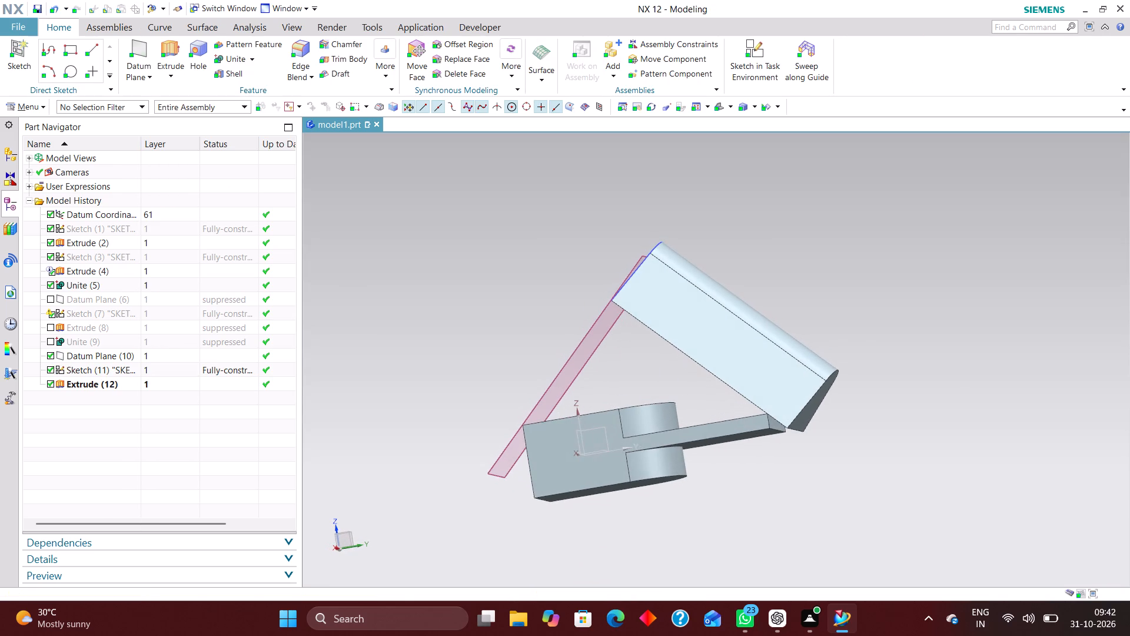
pyautogui.scroll(6, 785, 443)
pyautogui.moveTo(799, 465); pyautogui.dragTo(815, 465, button='middle')
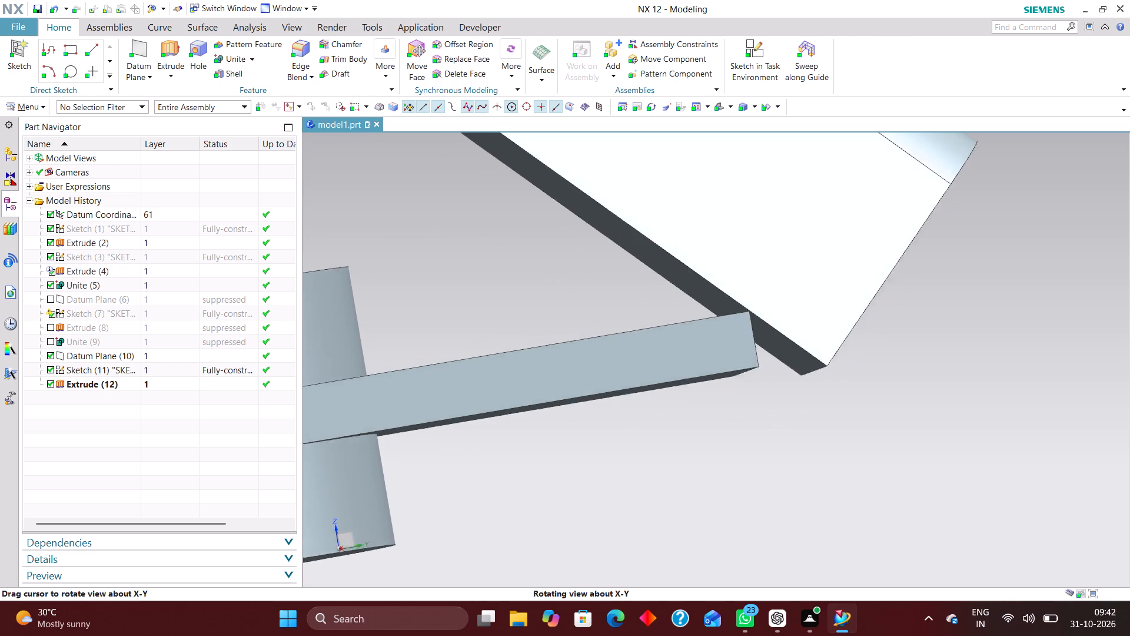
pyautogui.moveTo(815, 465); pyautogui.dragTo(817, 459, button='middle')
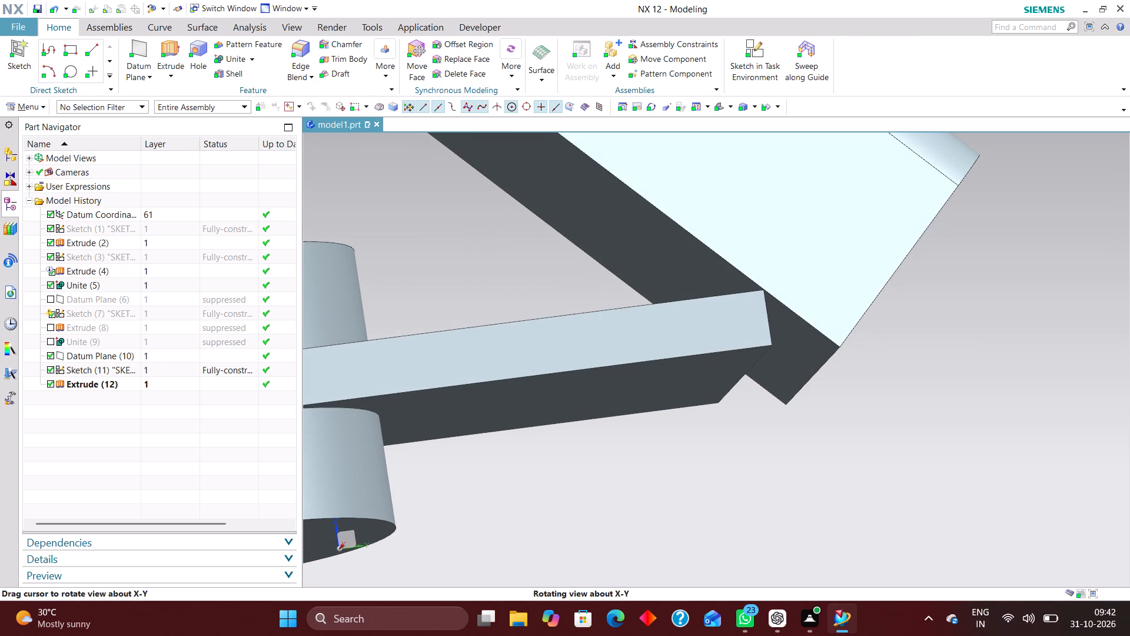
pyautogui.moveTo(817, 459); pyautogui.dragTo(815, 473, button='middle')
pyautogui.scroll(-4, 942, 456)
pyautogui.scroll(3, 825, 473)
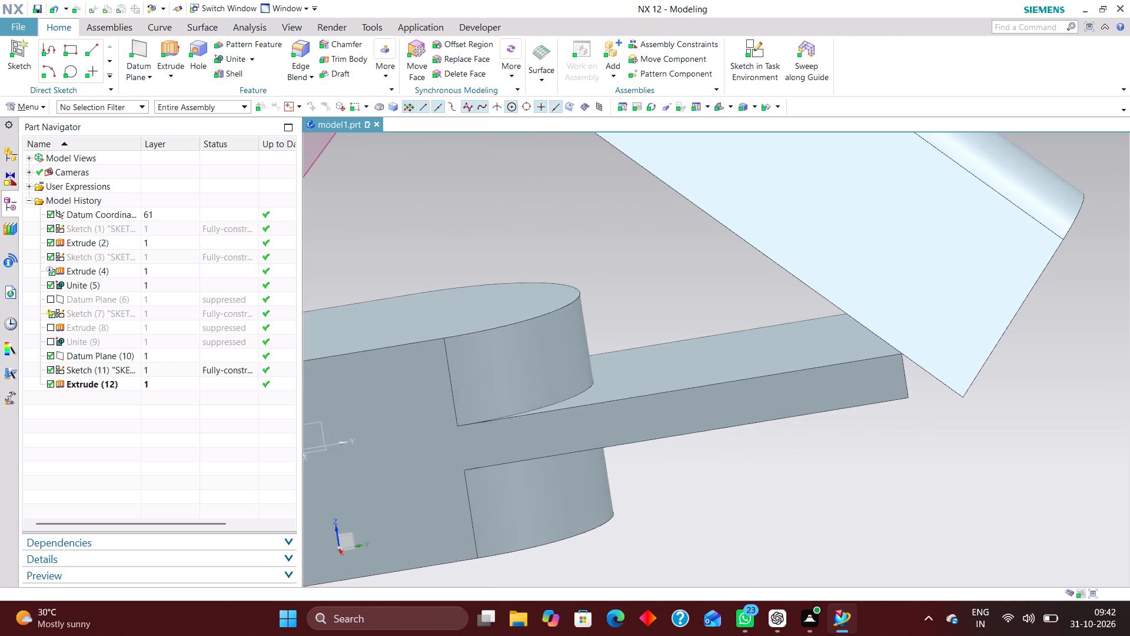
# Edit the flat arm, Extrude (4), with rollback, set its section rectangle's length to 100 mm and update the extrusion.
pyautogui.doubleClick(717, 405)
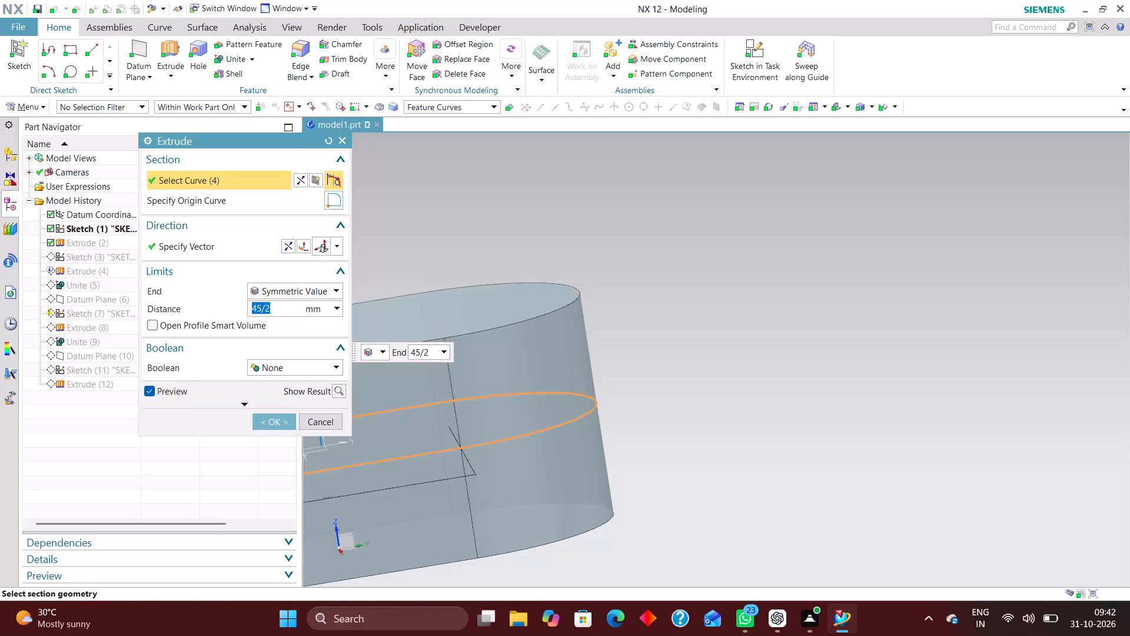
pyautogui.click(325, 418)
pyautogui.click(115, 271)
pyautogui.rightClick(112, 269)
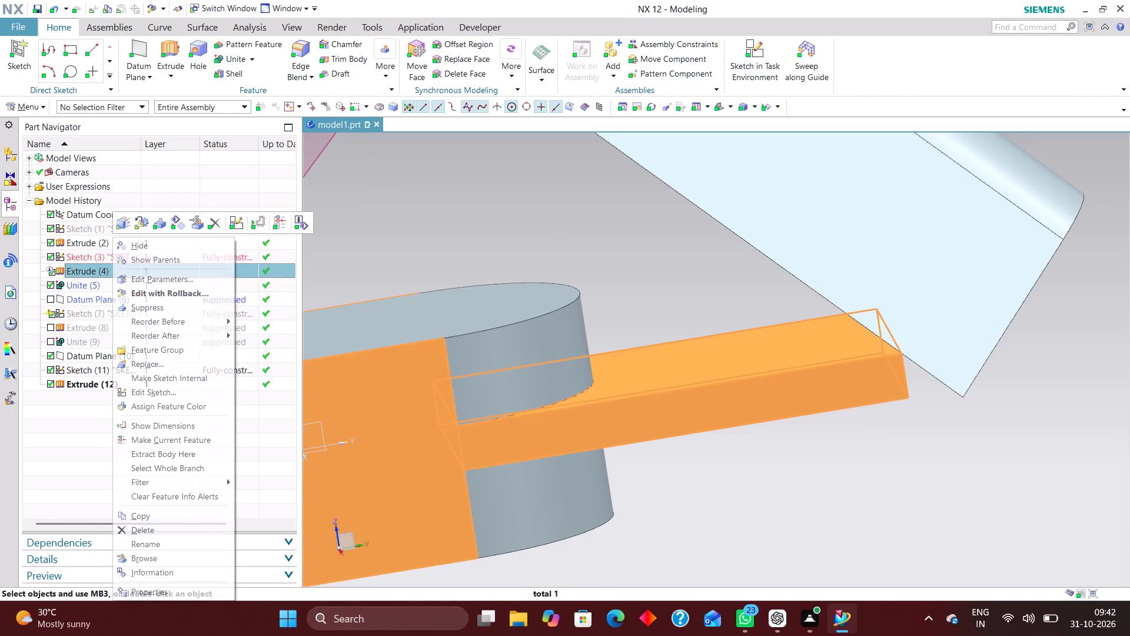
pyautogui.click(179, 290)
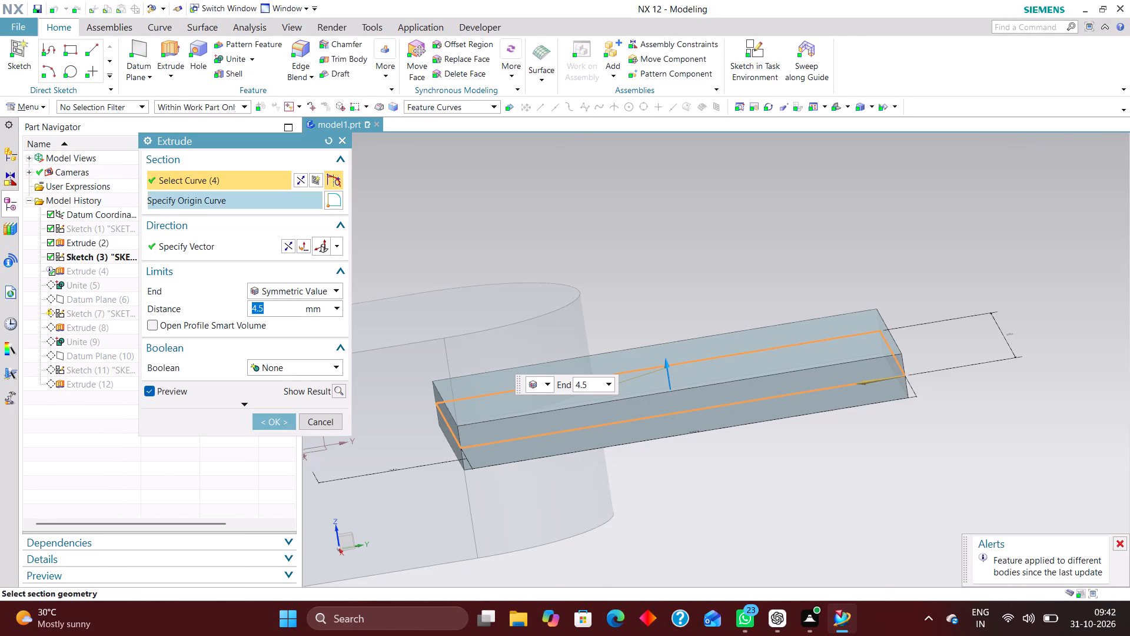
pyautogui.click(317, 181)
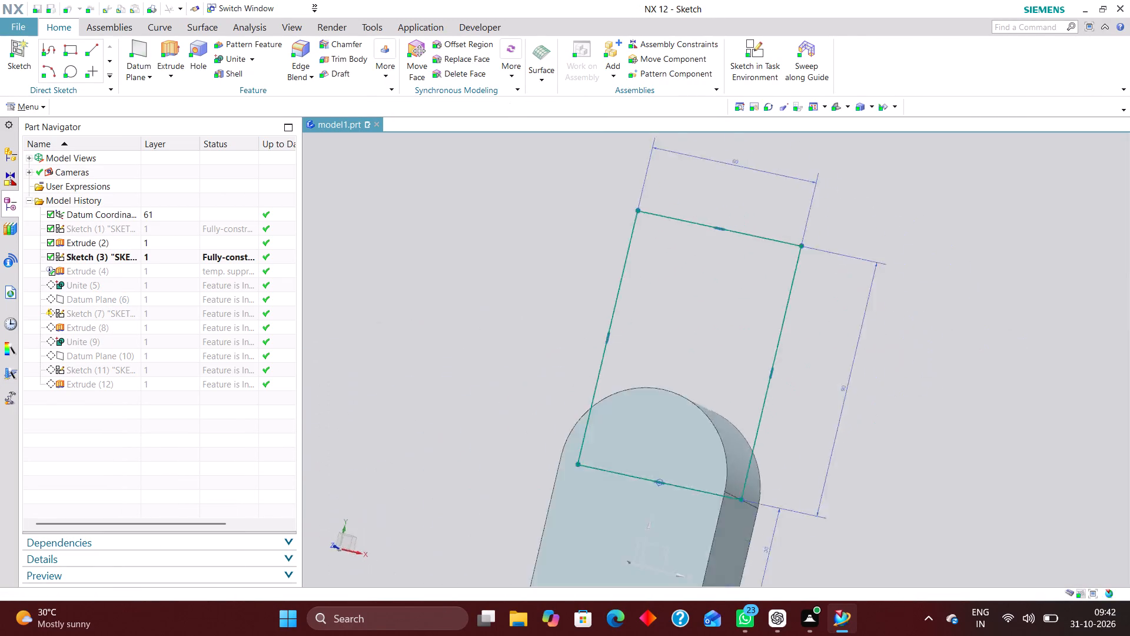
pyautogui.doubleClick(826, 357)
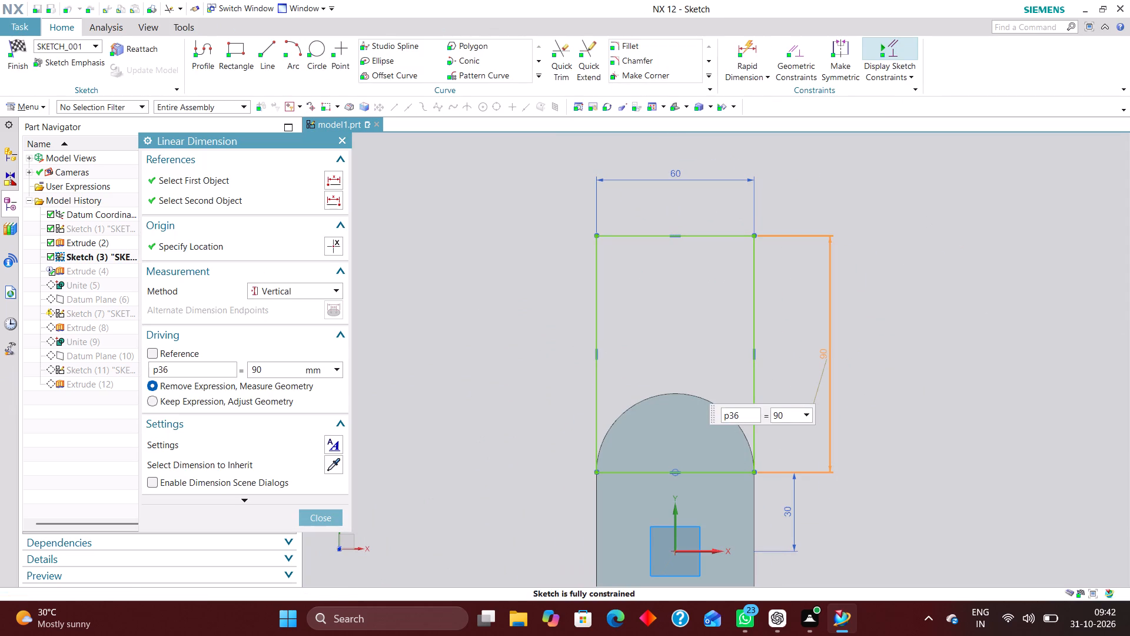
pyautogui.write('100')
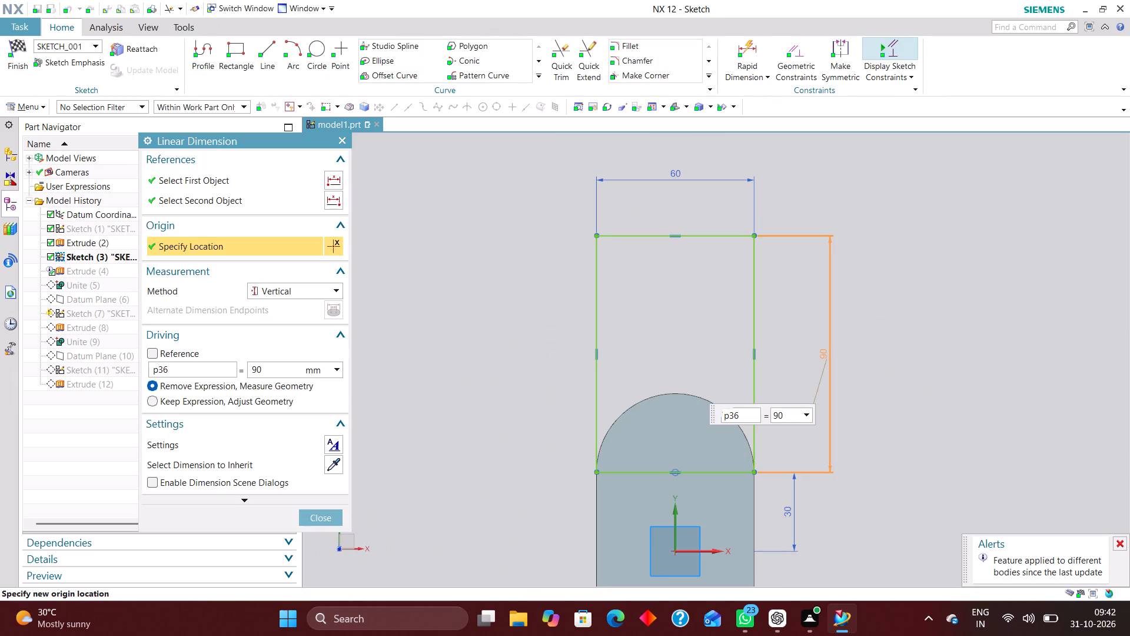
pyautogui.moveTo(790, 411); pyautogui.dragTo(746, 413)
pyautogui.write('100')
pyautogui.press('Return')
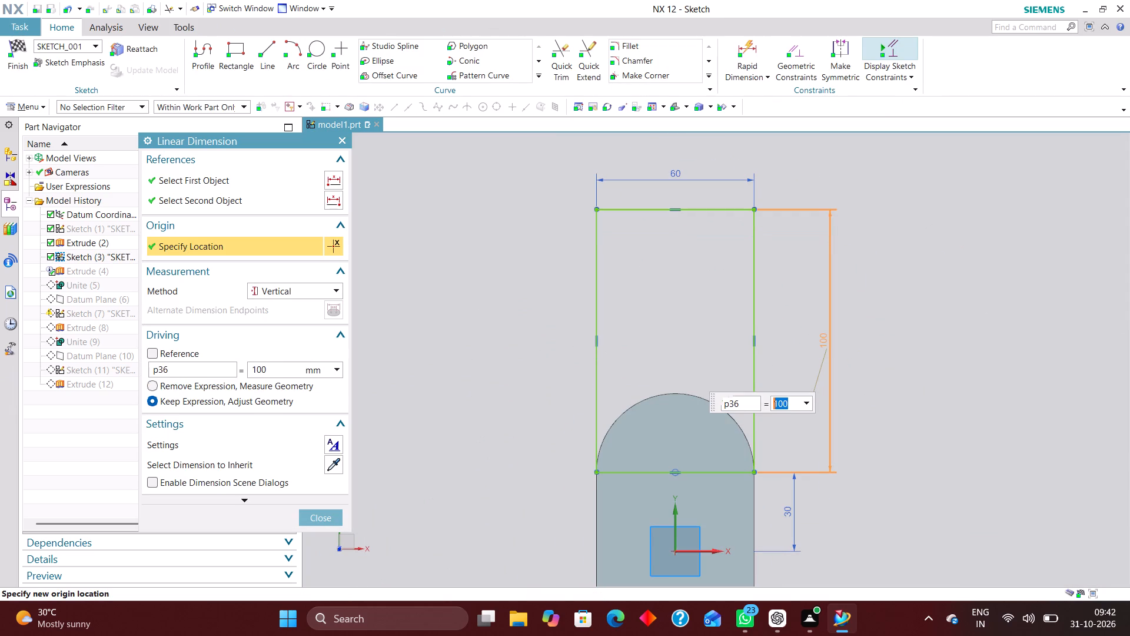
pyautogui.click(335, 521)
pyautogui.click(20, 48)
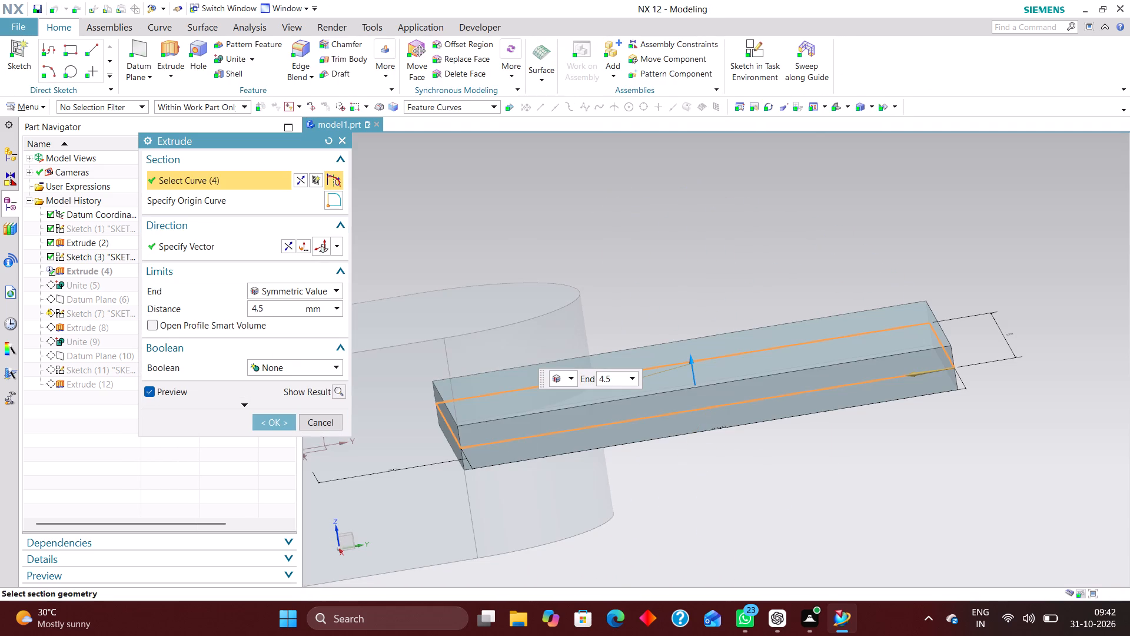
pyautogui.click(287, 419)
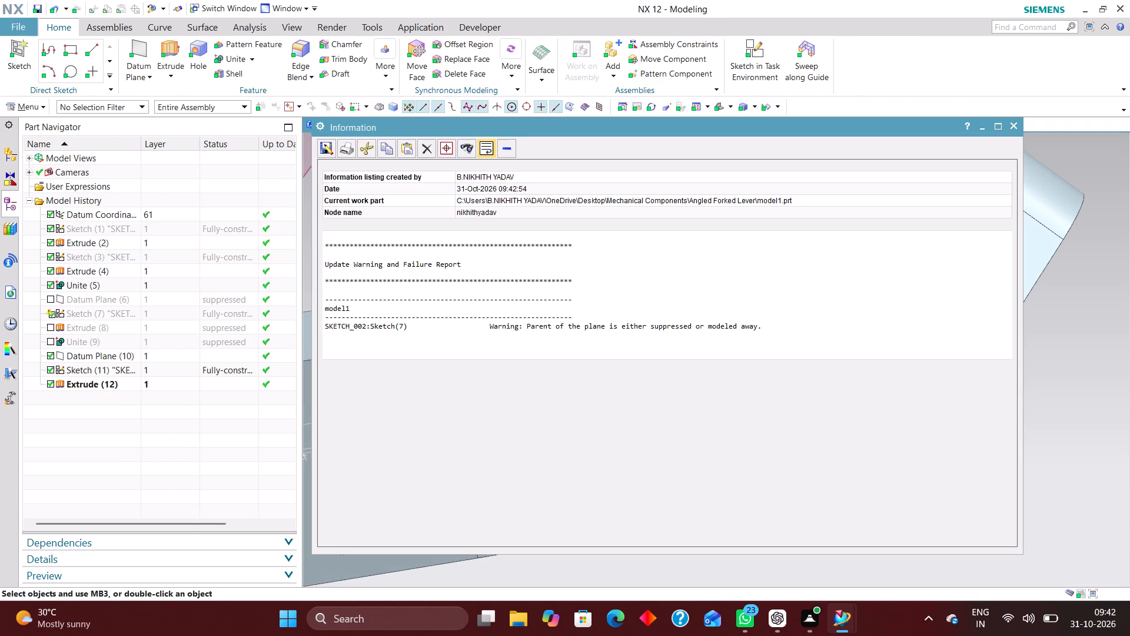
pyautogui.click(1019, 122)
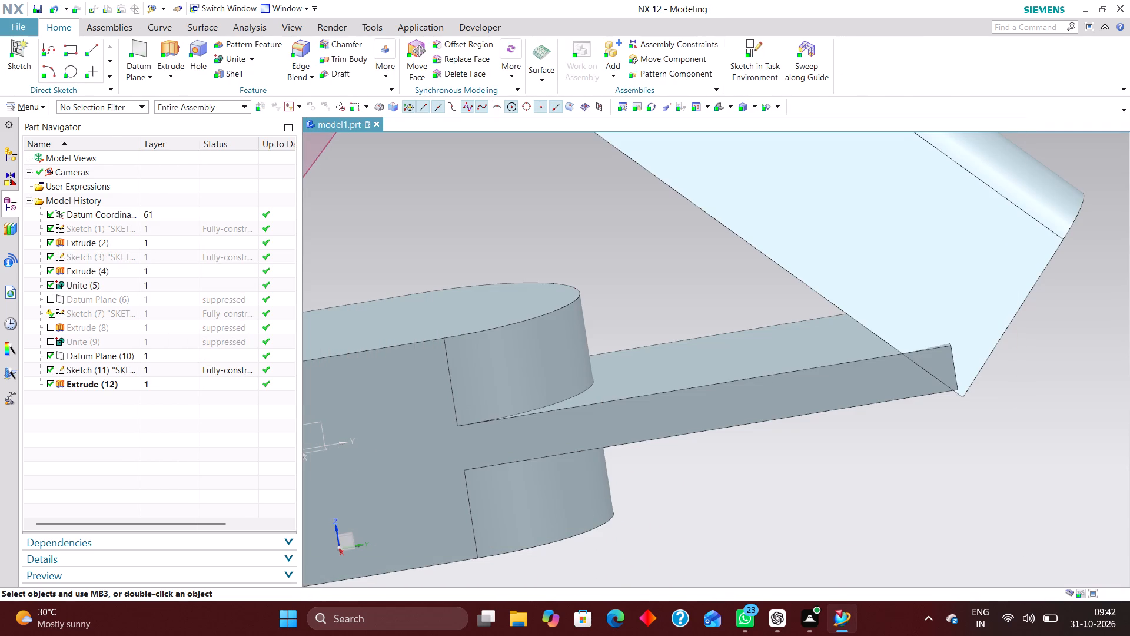
# Examine closely how the lengthened arm's end lines up with the lower edge of the angled extrusion.
pyautogui.scroll(-3, 917, 416)
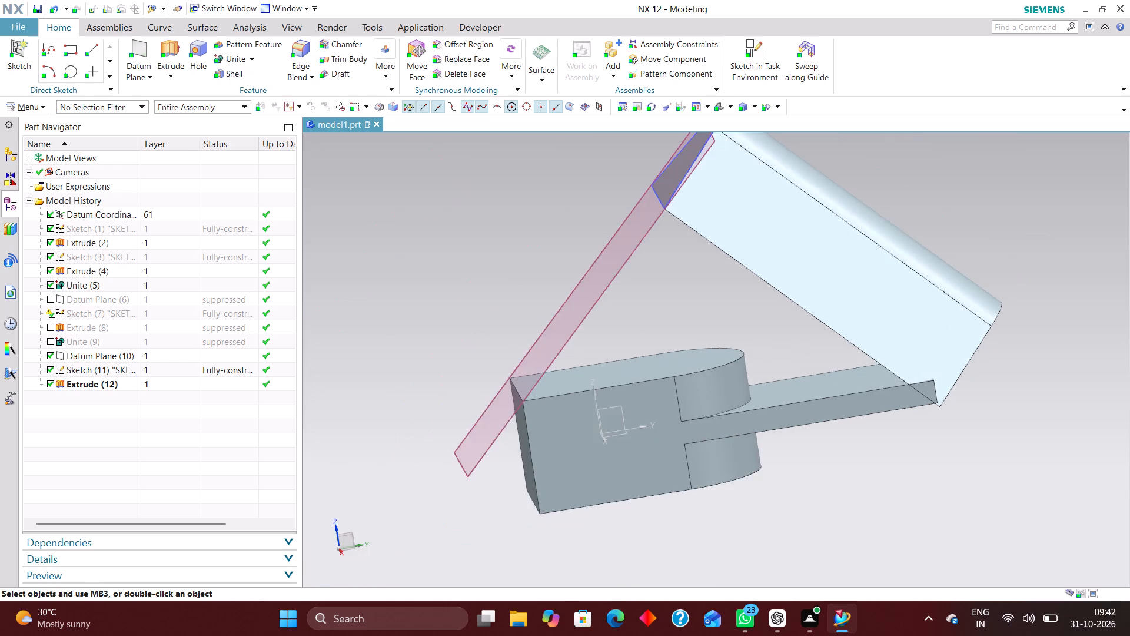
pyautogui.moveTo(930, 435); pyautogui.dragTo(953, 449, button='middle')
pyautogui.scroll(6, 913, 365)
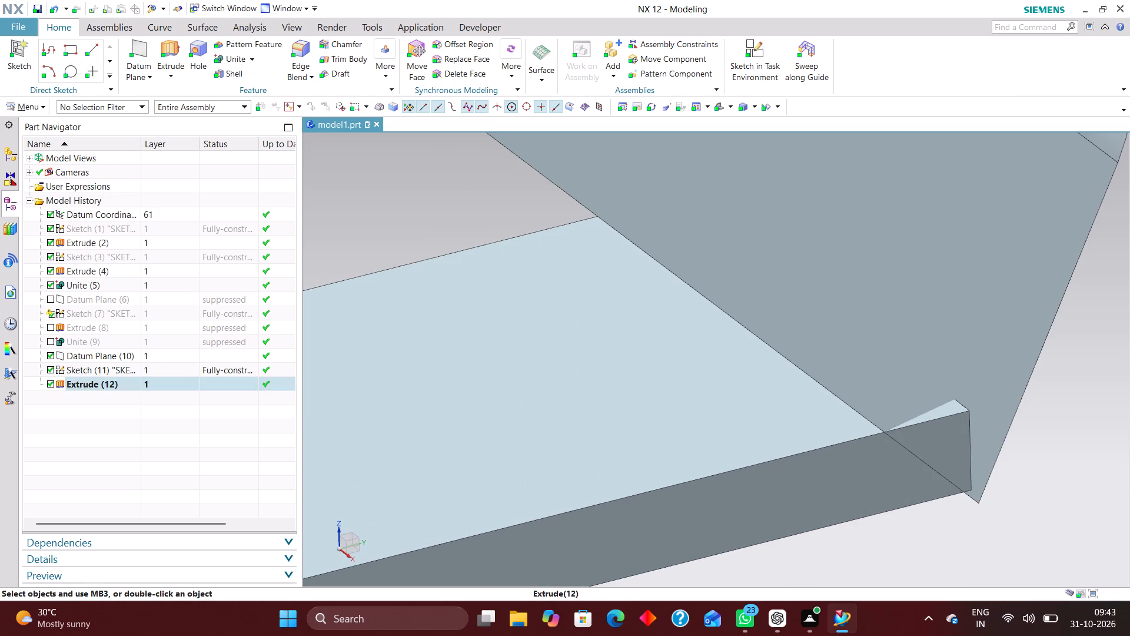
pyautogui.moveTo(1046, 503); pyautogui.dragTo(1057, 496, button='middle')
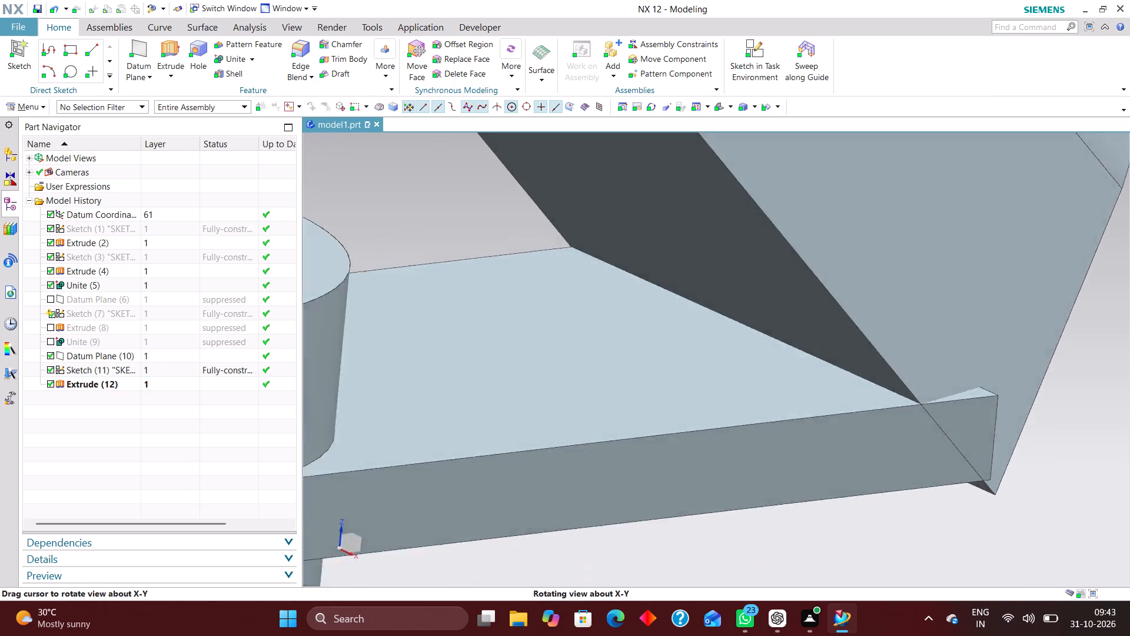
pyautogui.moveTo(1057, 496); pyautogui.dragTo(1024, 482, button='middle')
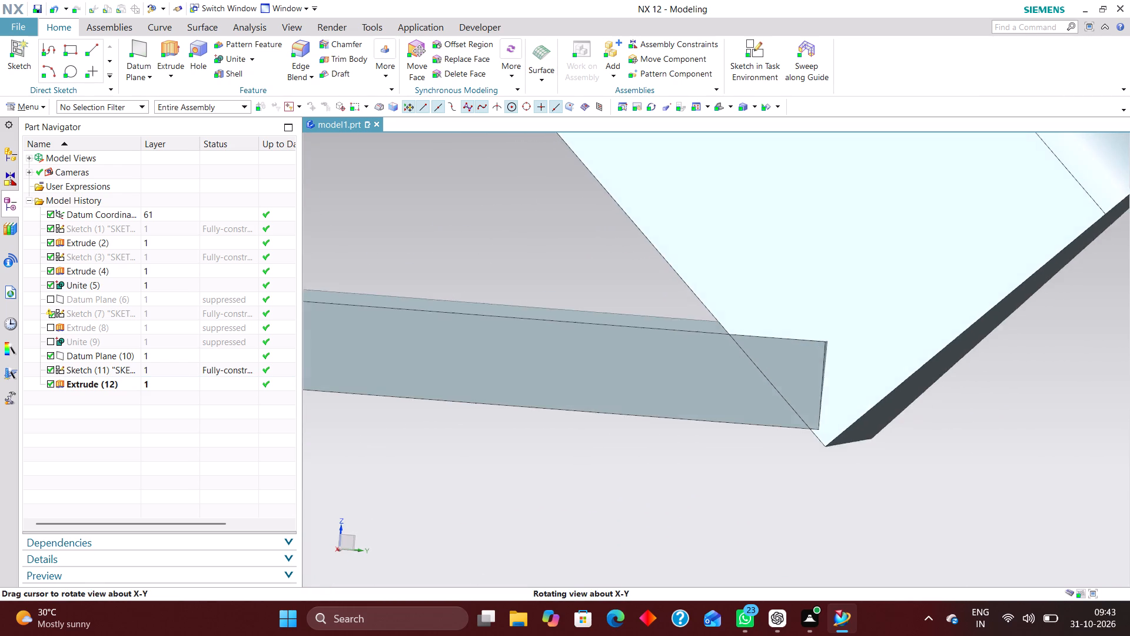
pyautogui.moveTo(1024, 482); pyautogui.dragTo(1029, 482, button='middle')
pyautogui.scroll(5, 889, 430)
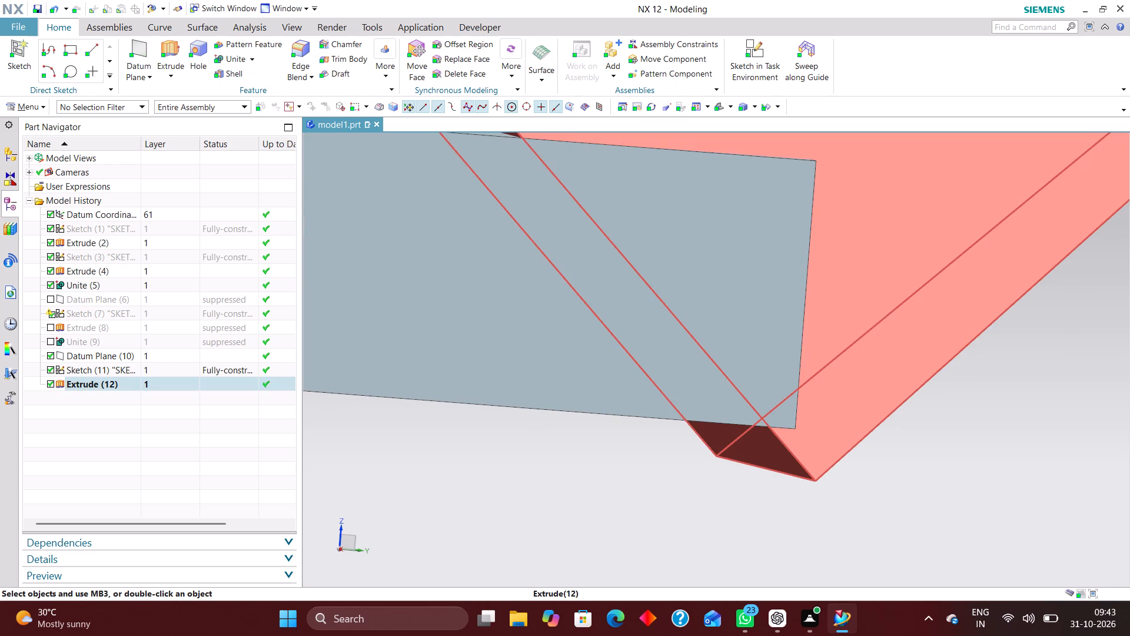
pyautogui.scroll(-4, 969, 445)
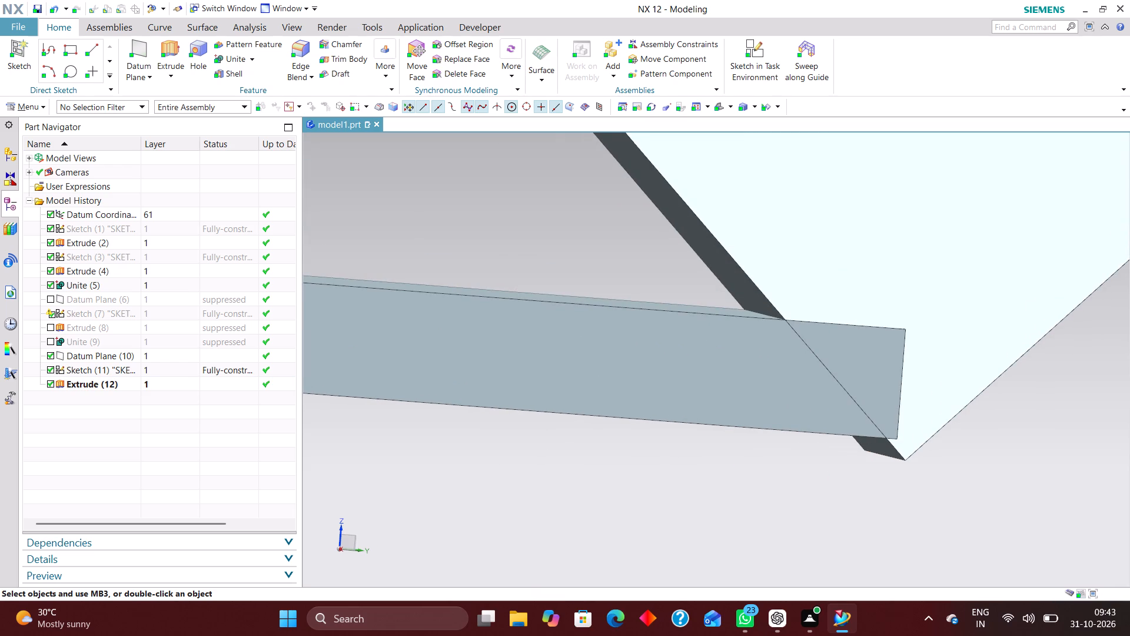
pyautogui.scroll(-2, 918, 276)
pyautogui.scroll(2, 920, 232)
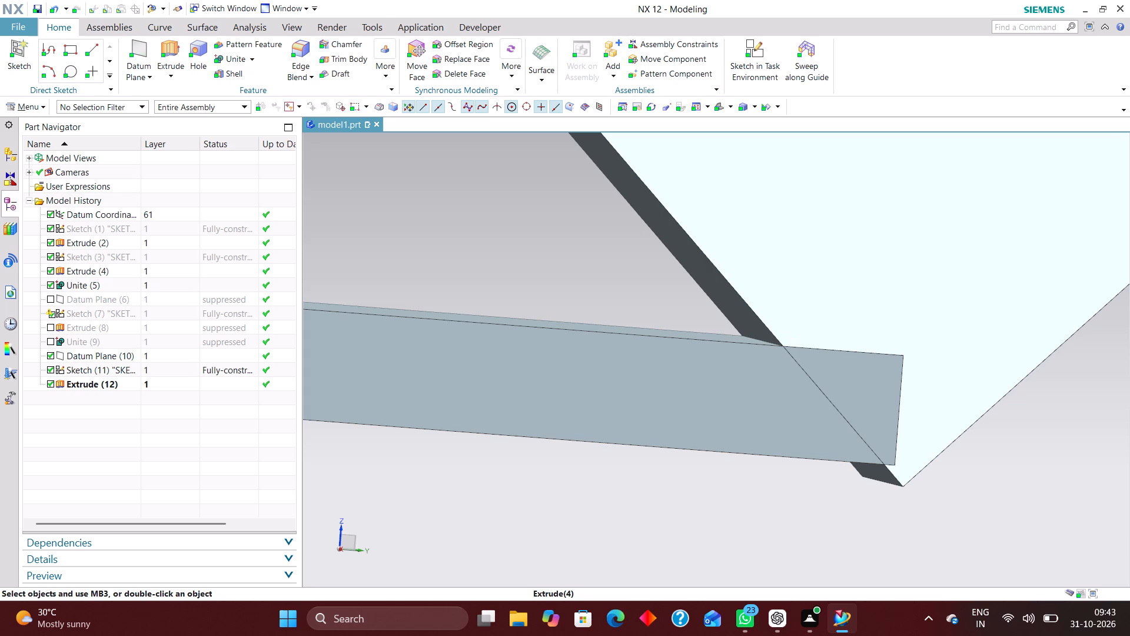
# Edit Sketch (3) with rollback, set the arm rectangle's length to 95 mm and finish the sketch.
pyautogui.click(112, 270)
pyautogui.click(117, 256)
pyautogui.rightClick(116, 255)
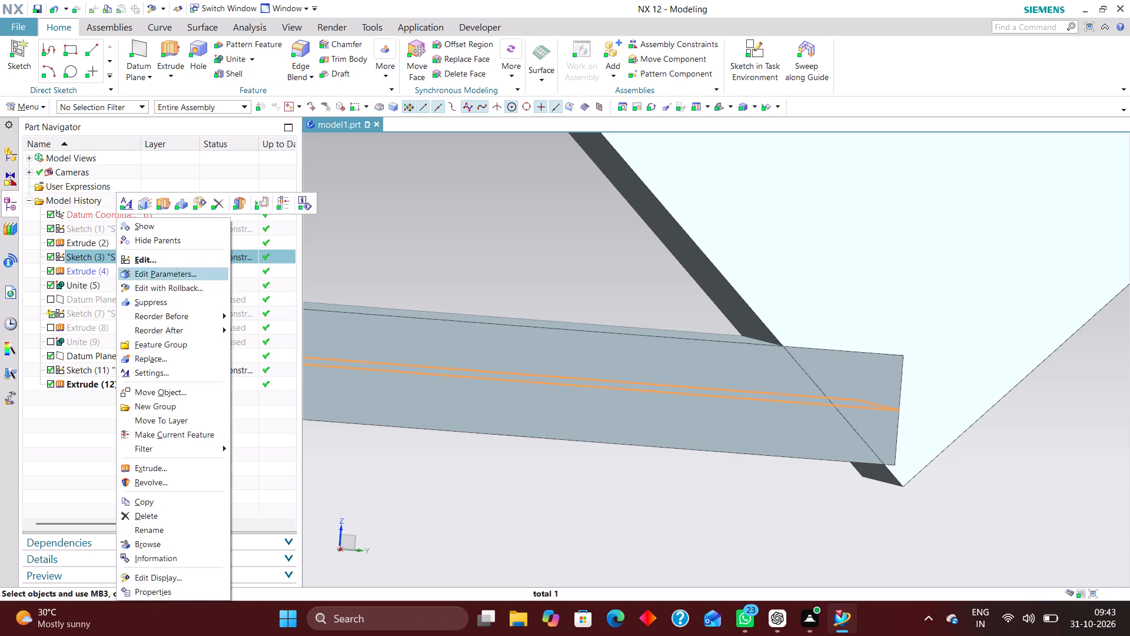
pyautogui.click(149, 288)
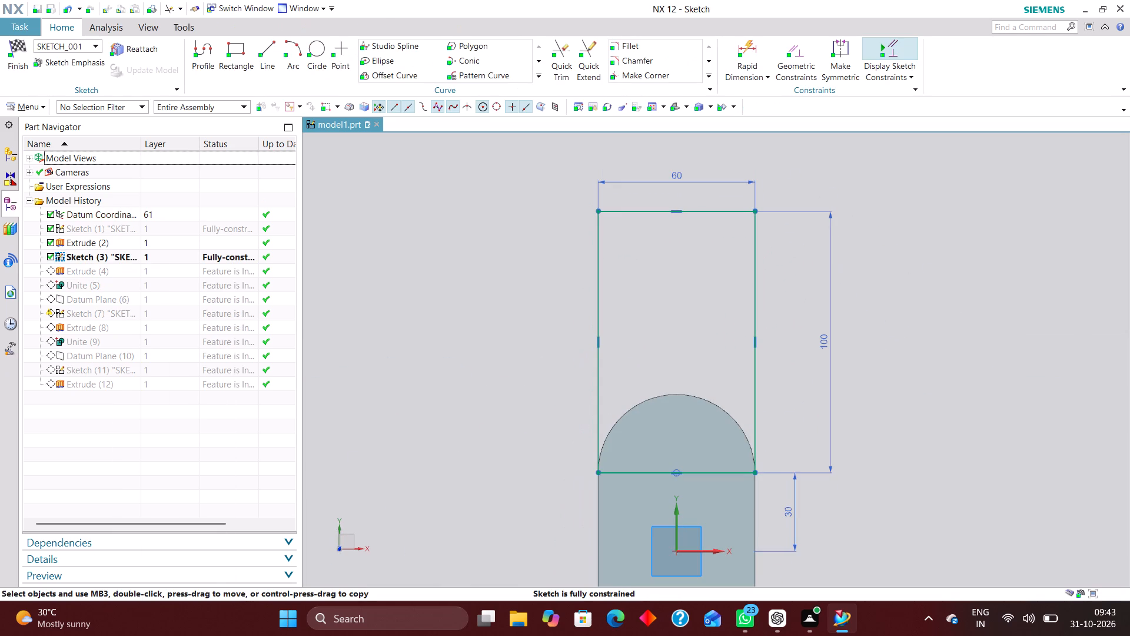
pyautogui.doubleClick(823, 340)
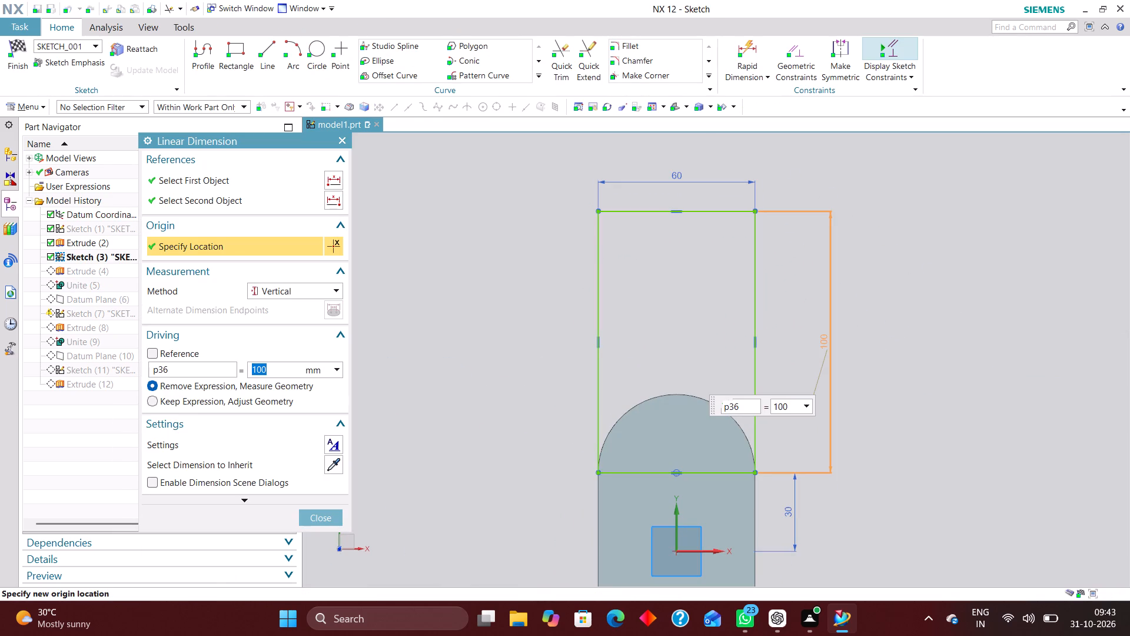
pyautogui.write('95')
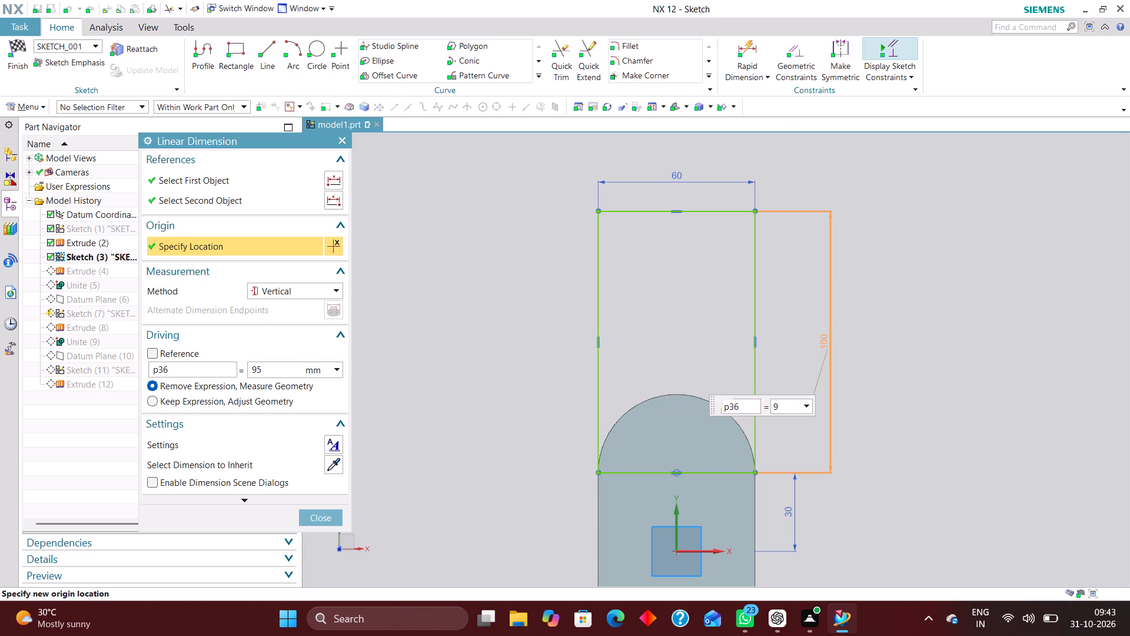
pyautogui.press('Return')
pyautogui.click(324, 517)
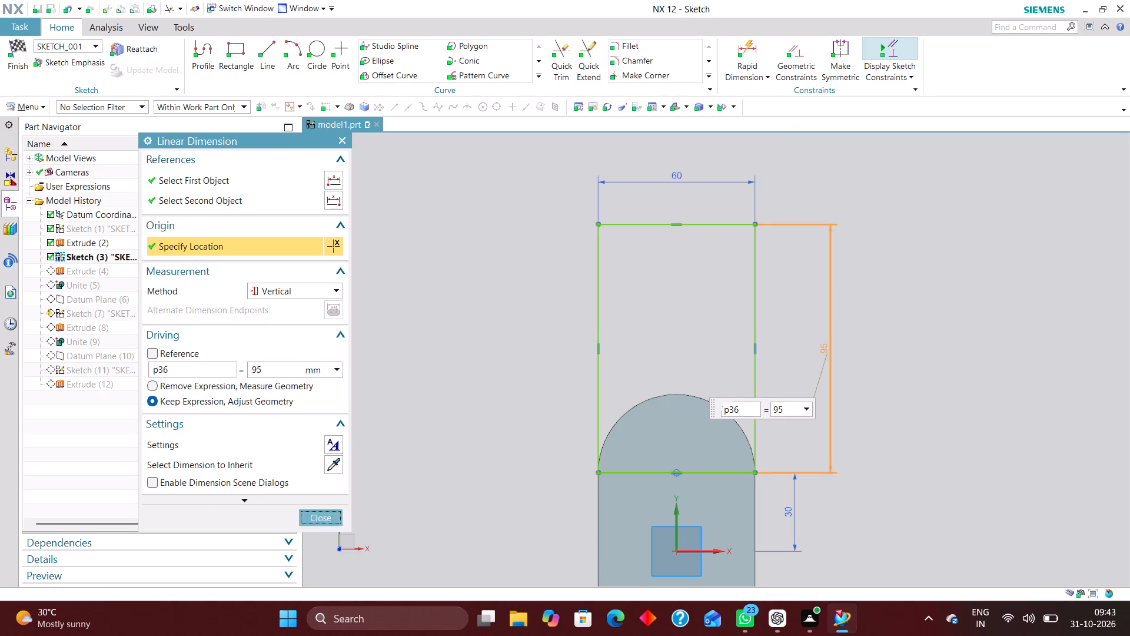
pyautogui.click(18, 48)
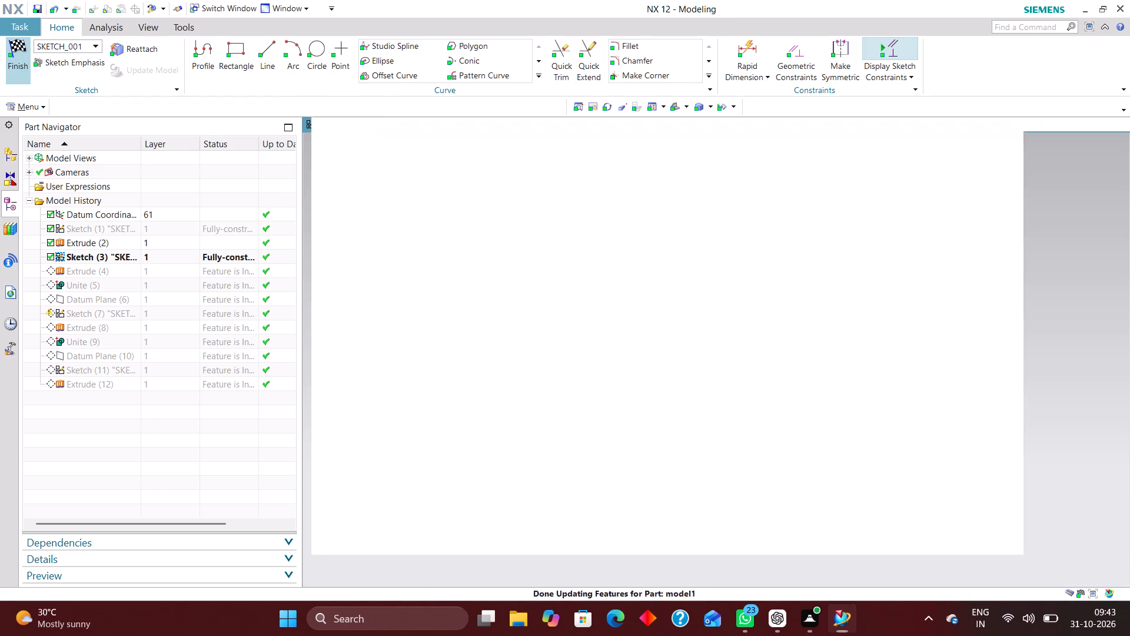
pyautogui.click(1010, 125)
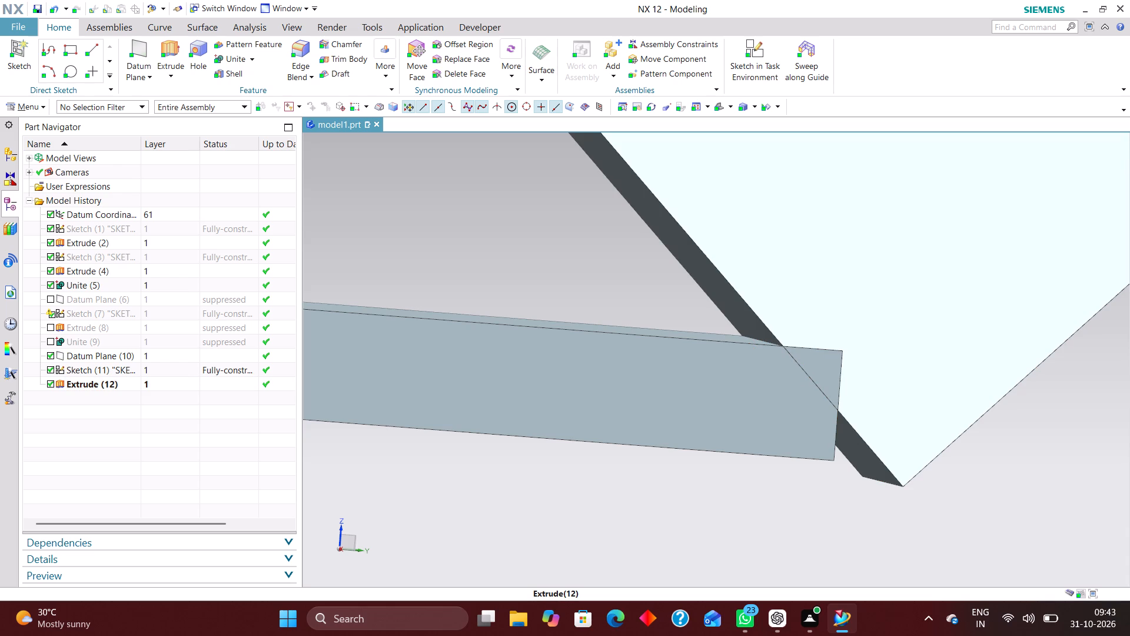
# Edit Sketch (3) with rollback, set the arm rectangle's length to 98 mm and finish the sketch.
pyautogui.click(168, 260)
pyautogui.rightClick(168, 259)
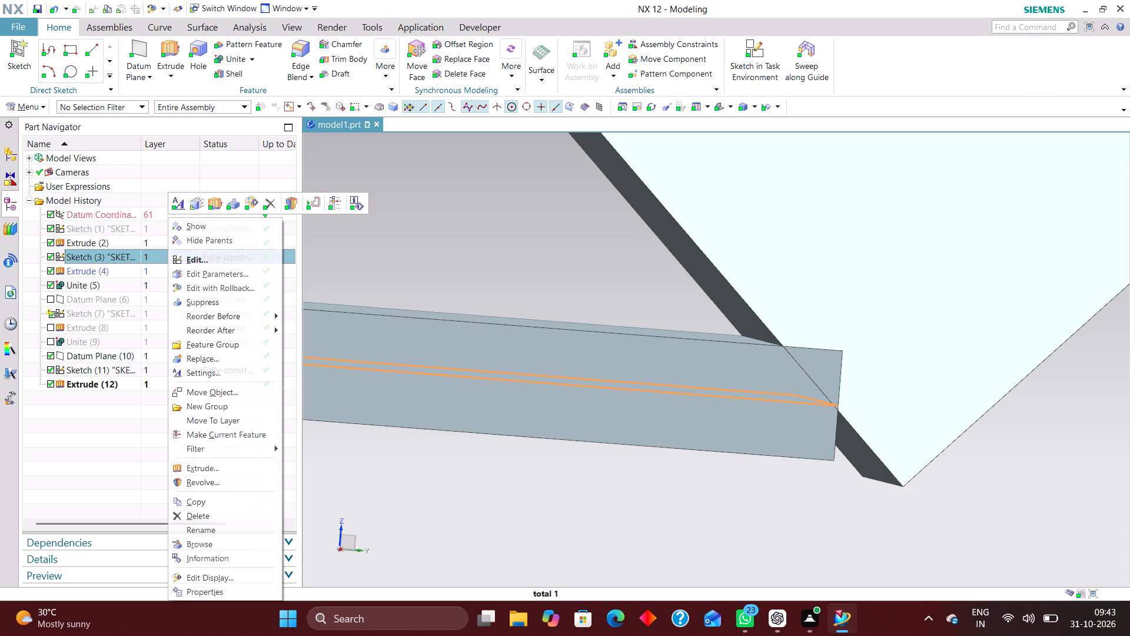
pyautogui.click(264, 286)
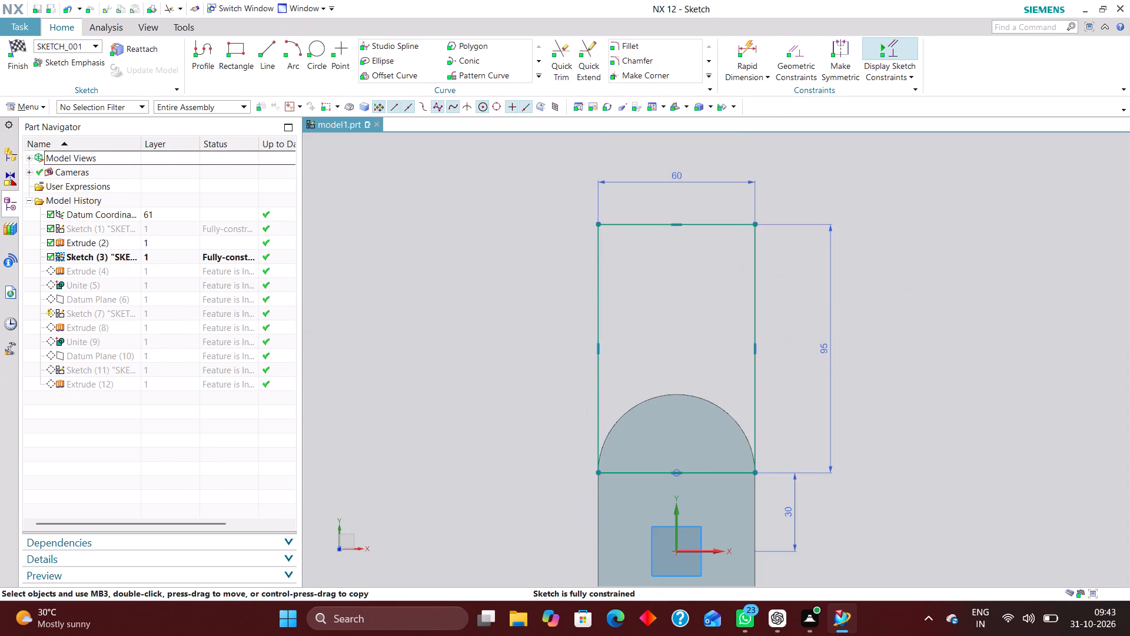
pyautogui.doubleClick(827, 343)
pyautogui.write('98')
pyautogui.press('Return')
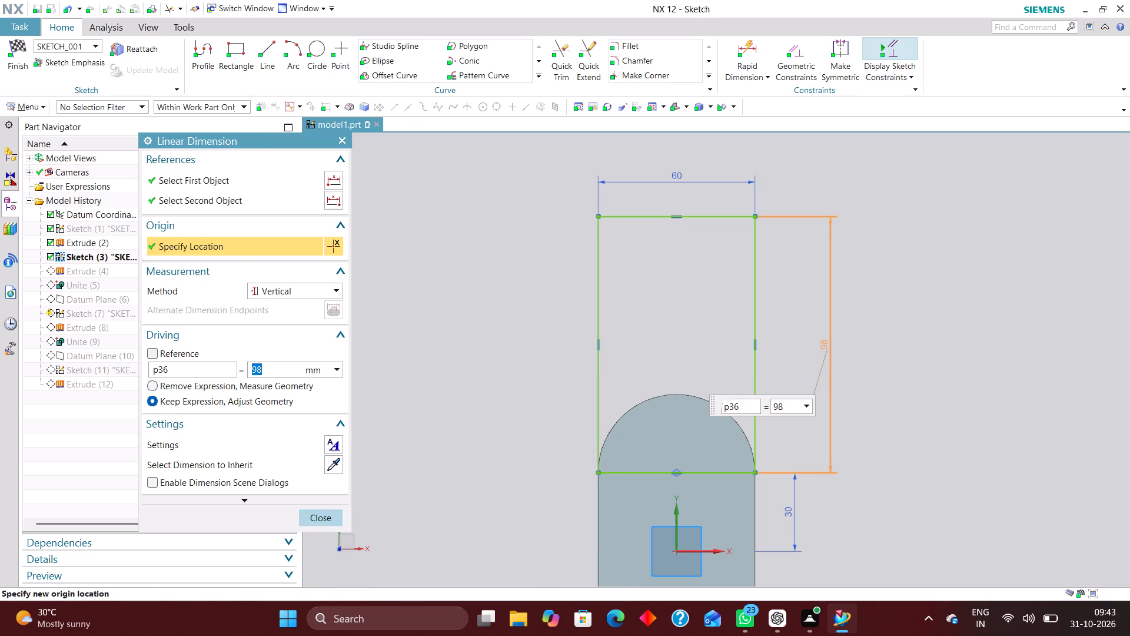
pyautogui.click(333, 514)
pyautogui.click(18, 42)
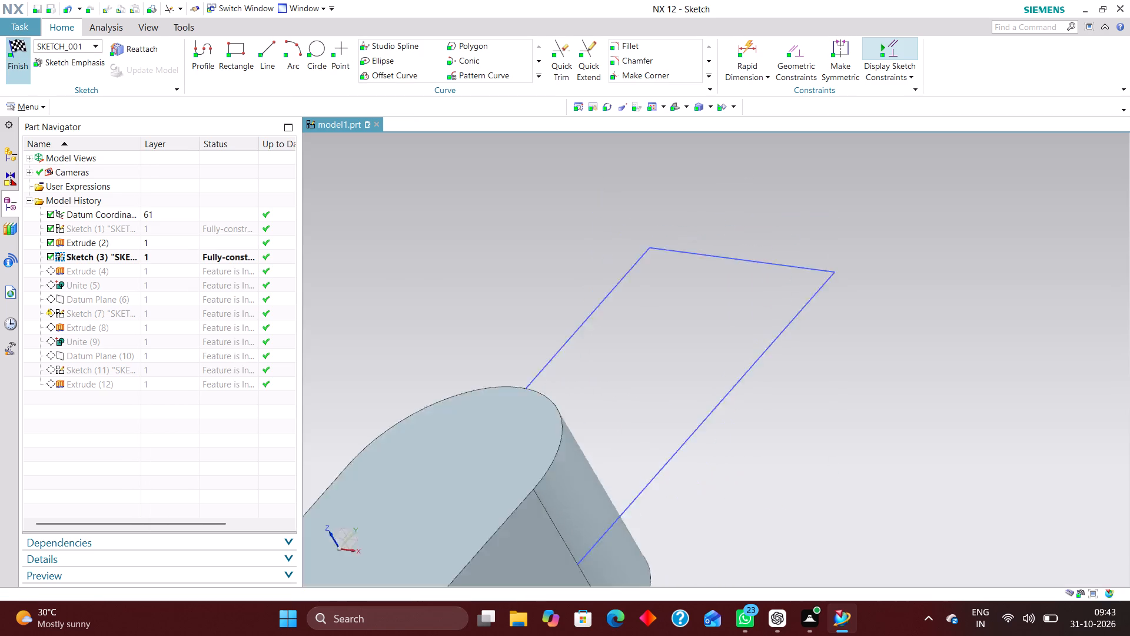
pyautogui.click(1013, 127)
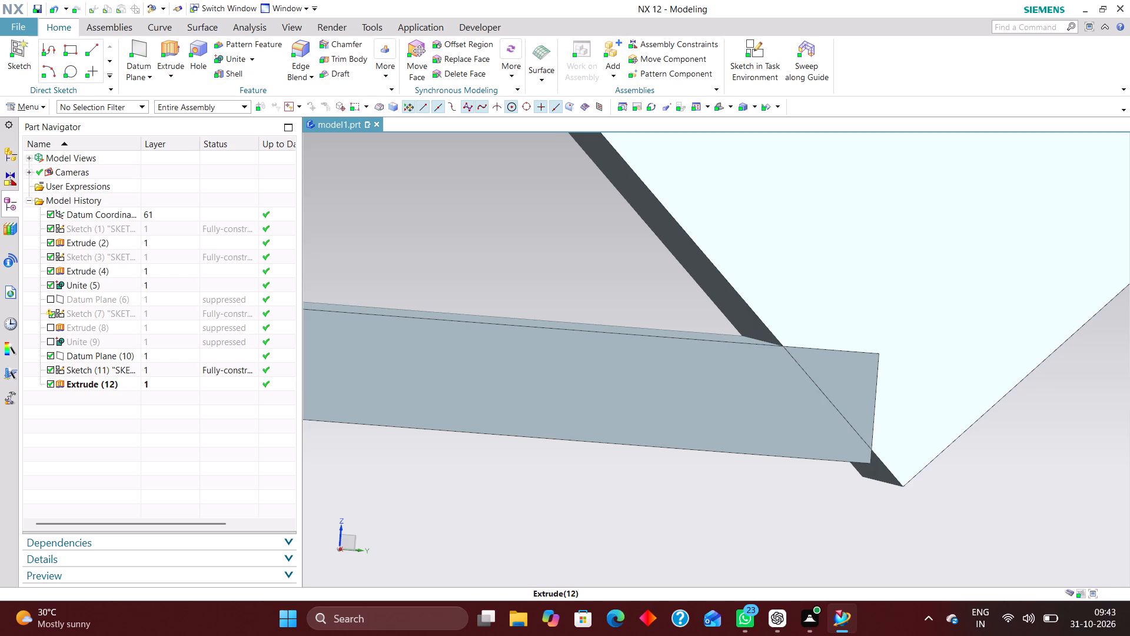
# Reopen Sketch (3) with rollback, set the arm rectangle's length to 99 mm and finish the sketch.
pyautogui.scroll(3, 884, 466)
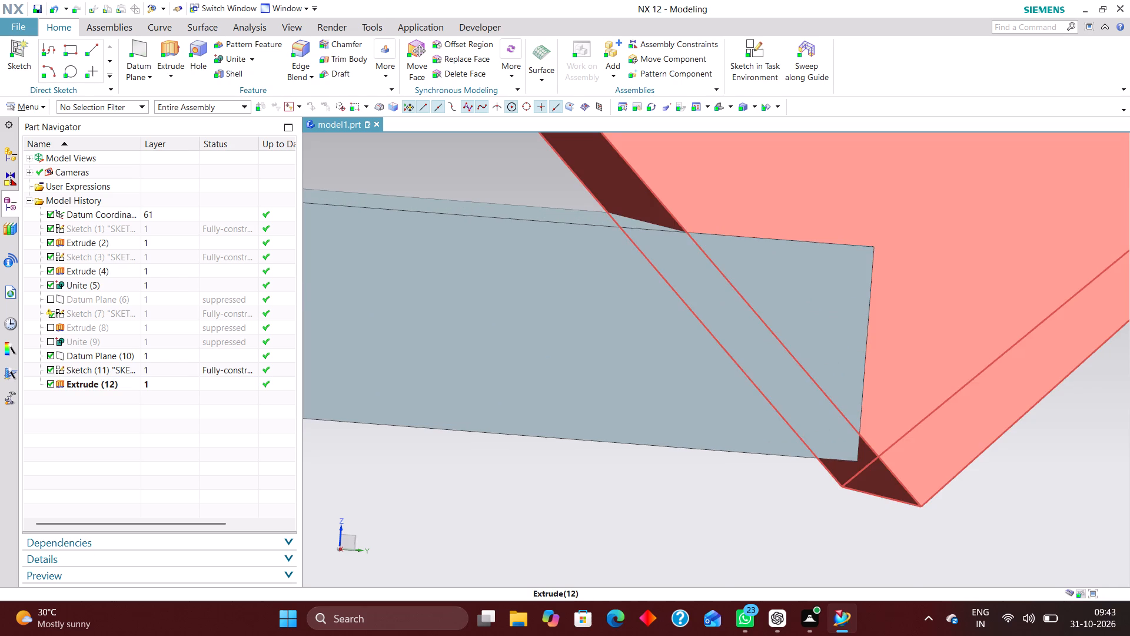
pyautogui.scroll(-3, 906, 455)
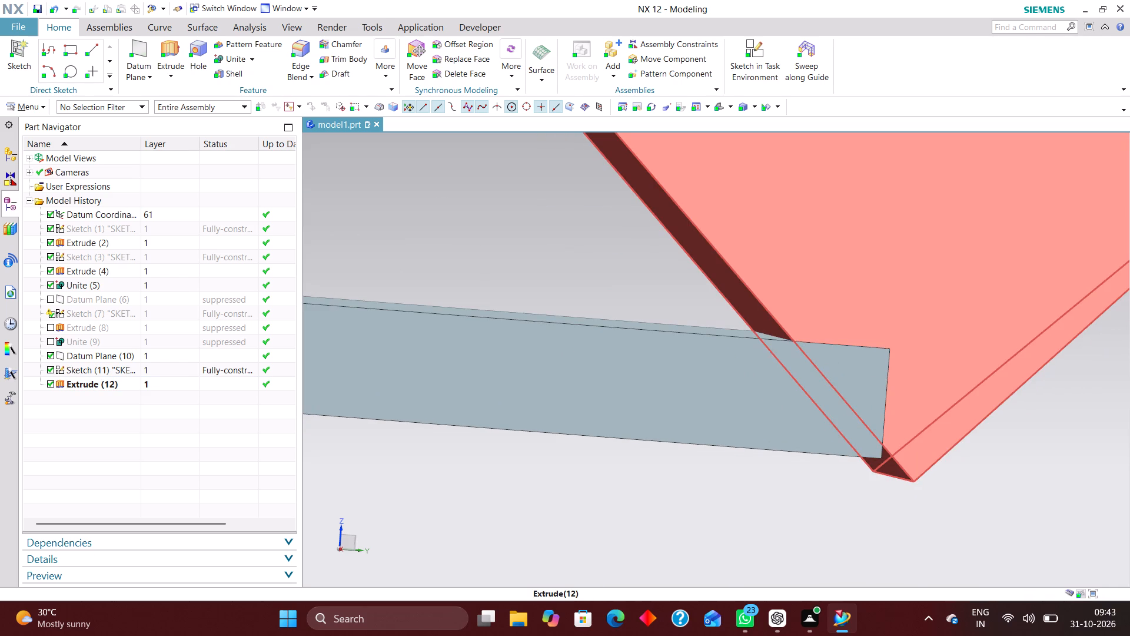
pyautogui.scroll(-1, 898, 466)
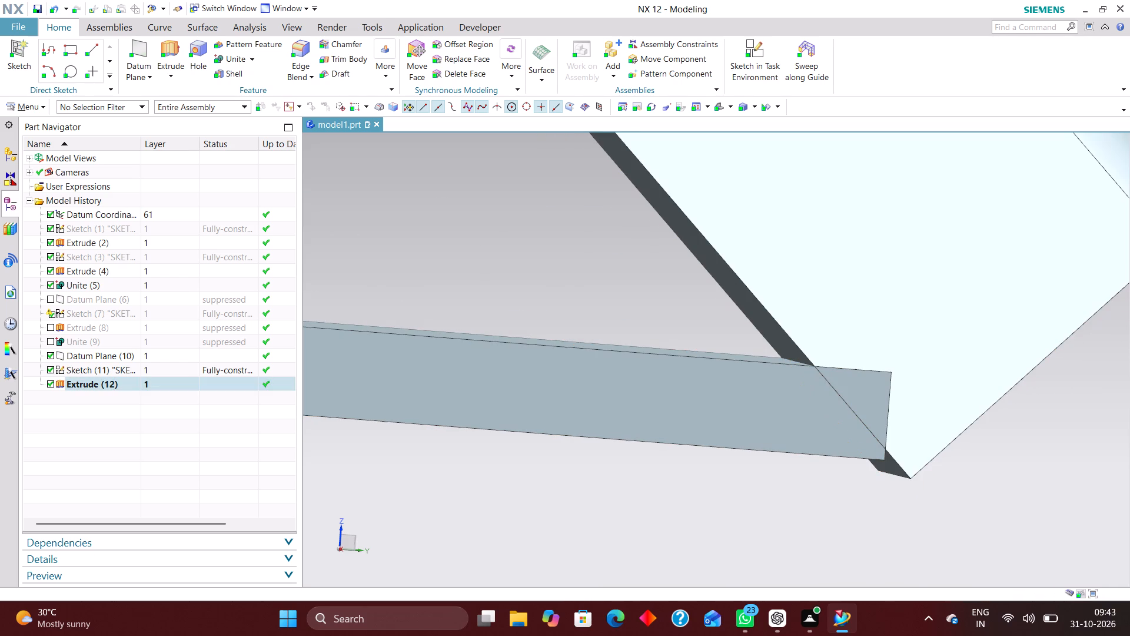
pyautogui.click(171, 256)
pyautogui.rightClick(172, 256)
pyautogui.click(224, 281)
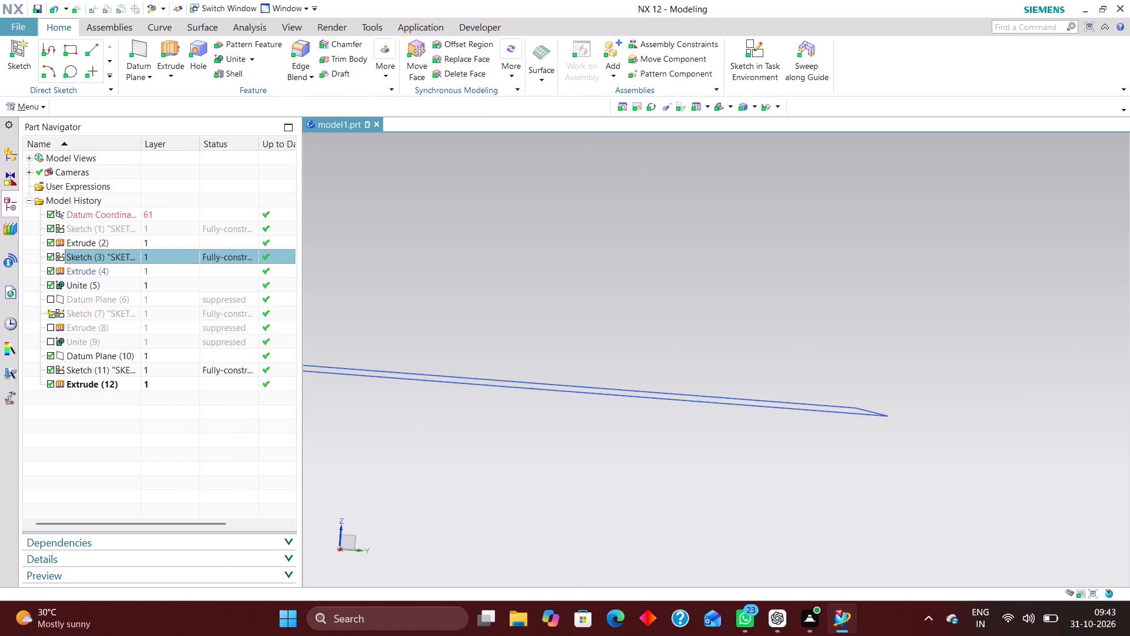
pyautogui.doubleClick(822, 343)
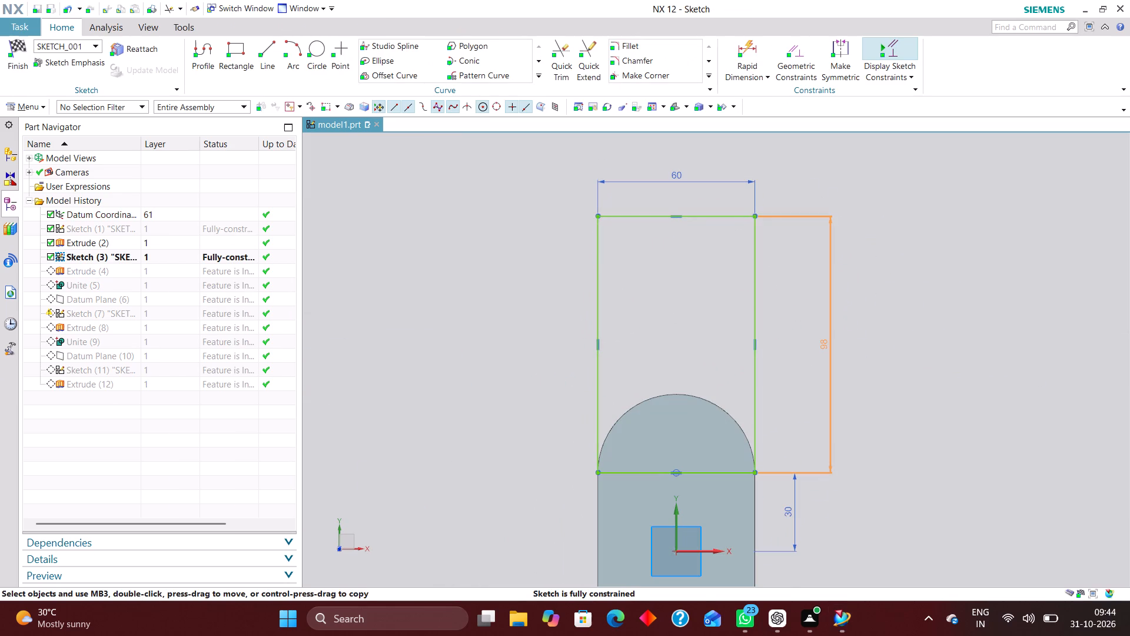
pyautogui.moveTo(789, 405); pyautogui.dragTo(721, 404)
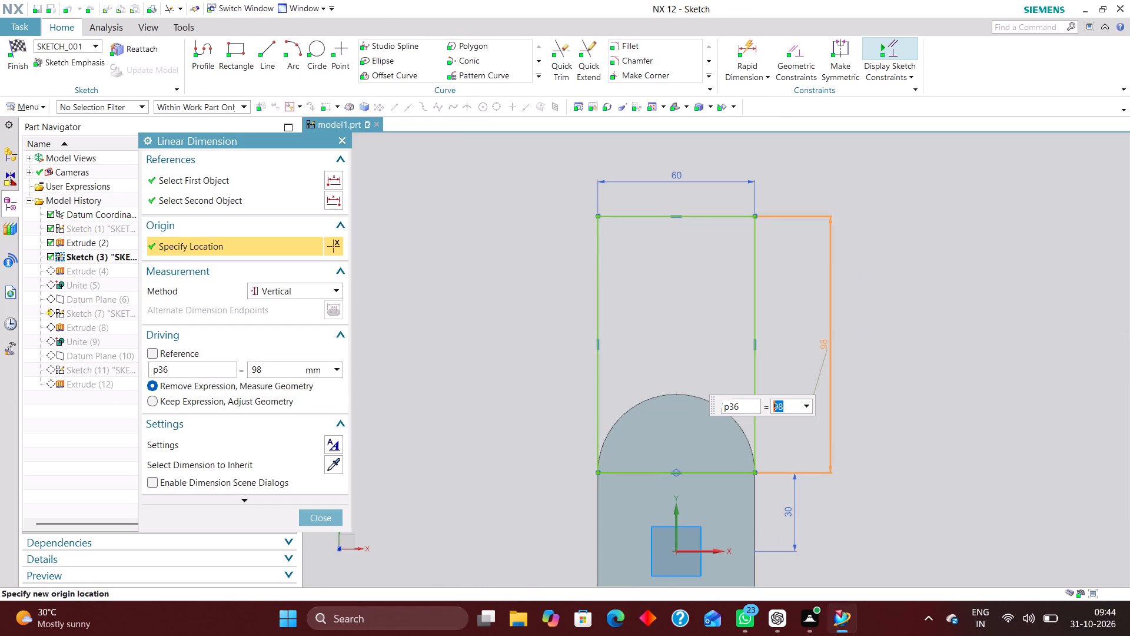
pyautogui.write('99')
pyautogui.press('Return')
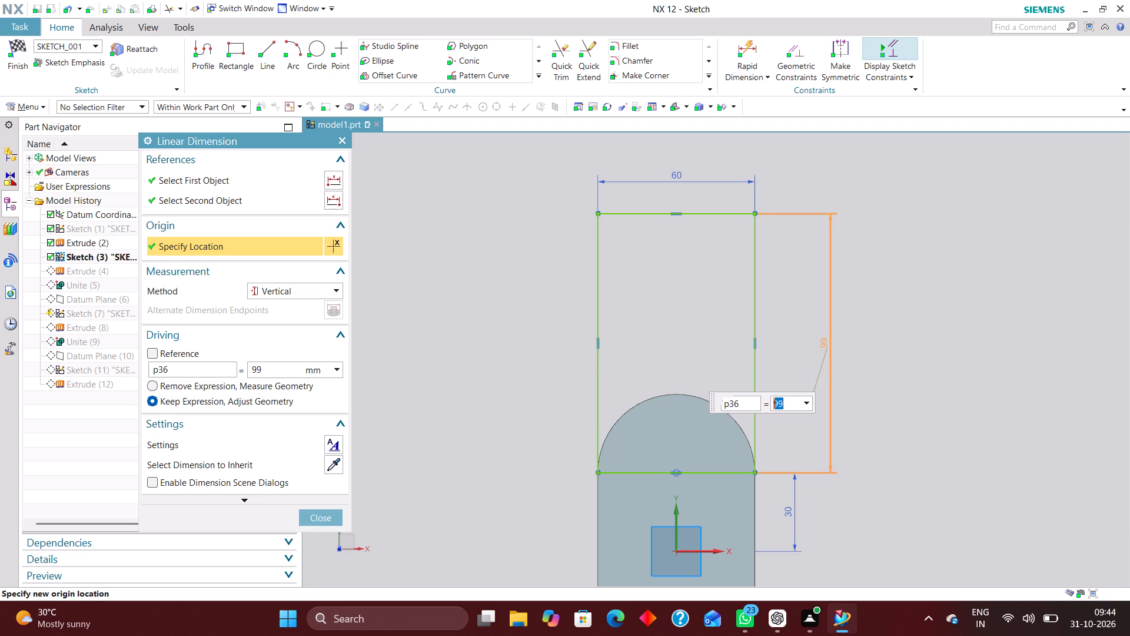
pyautogui.click(327, 519)
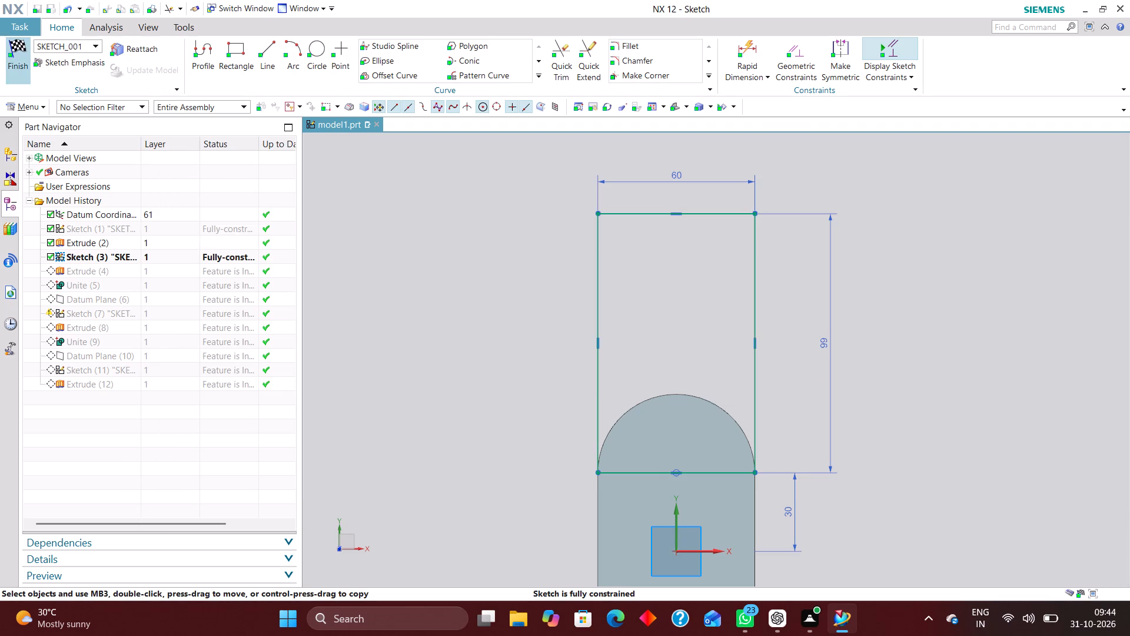
pyautogui.click(25, 45)
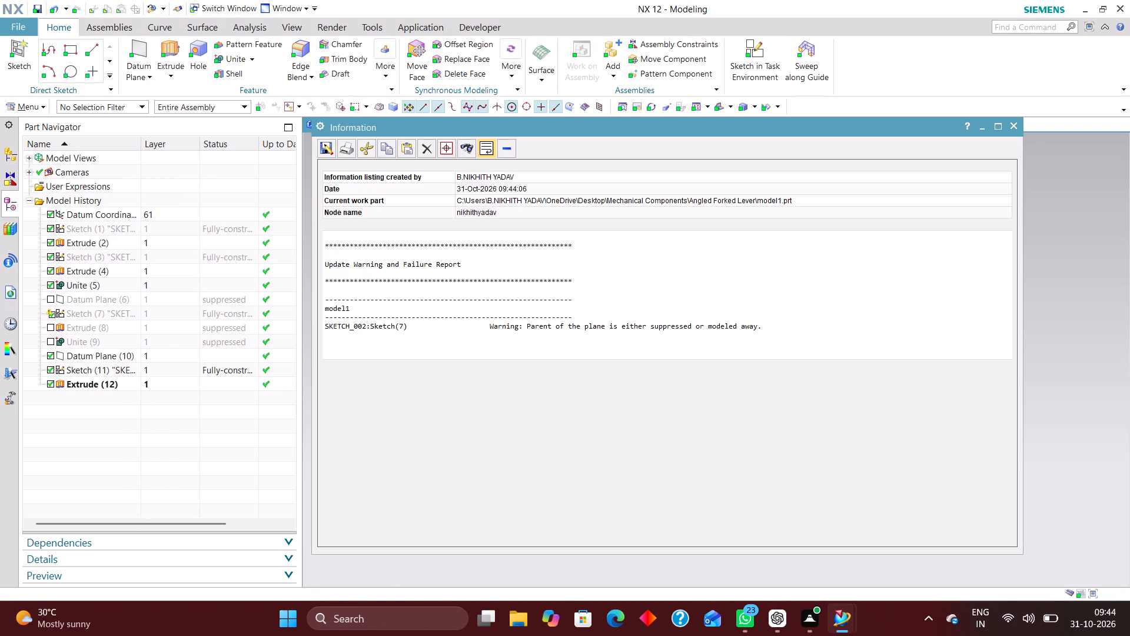
pyautogui.click(1017, 128)
# Examine from several angles how the flat arm's end lines up with the lower end of the angled extrusion.
pyautogui.scroll(5, 929, 471)
pyautogui.scroll(6, 829, 453)
pyautogui.scroll(-7, 916, 410)
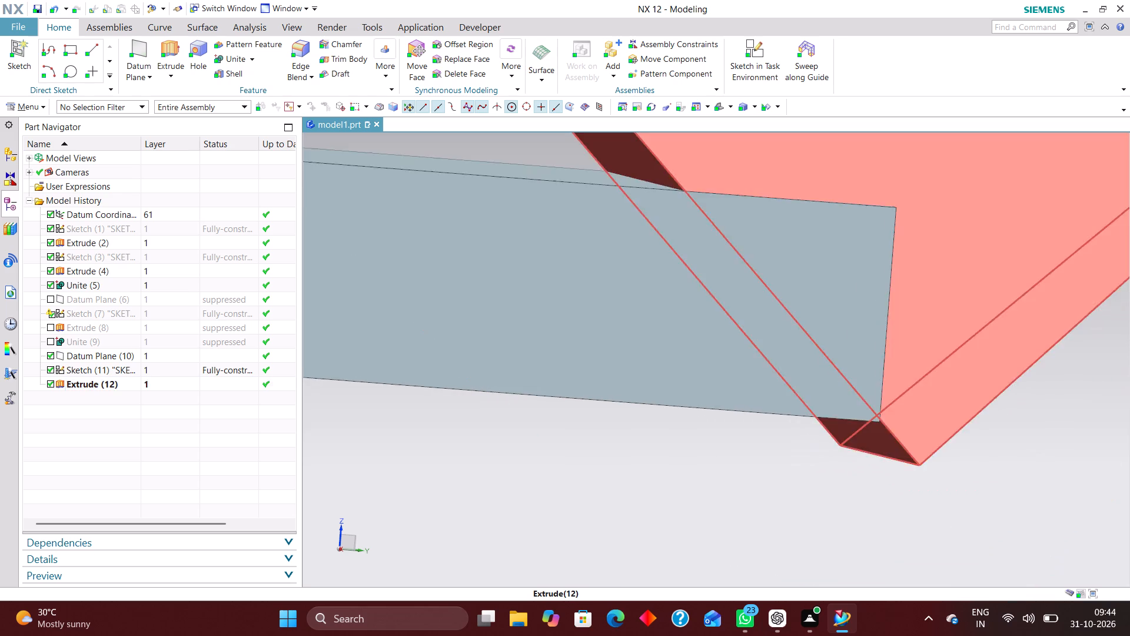
pyautogui.scroll(-3, 908, 434)
pyautogui.moveTo(986, 446); pyautogui.dragTo(972, 446, button='middle')
pyautogui.scroll(1, 975, 445)
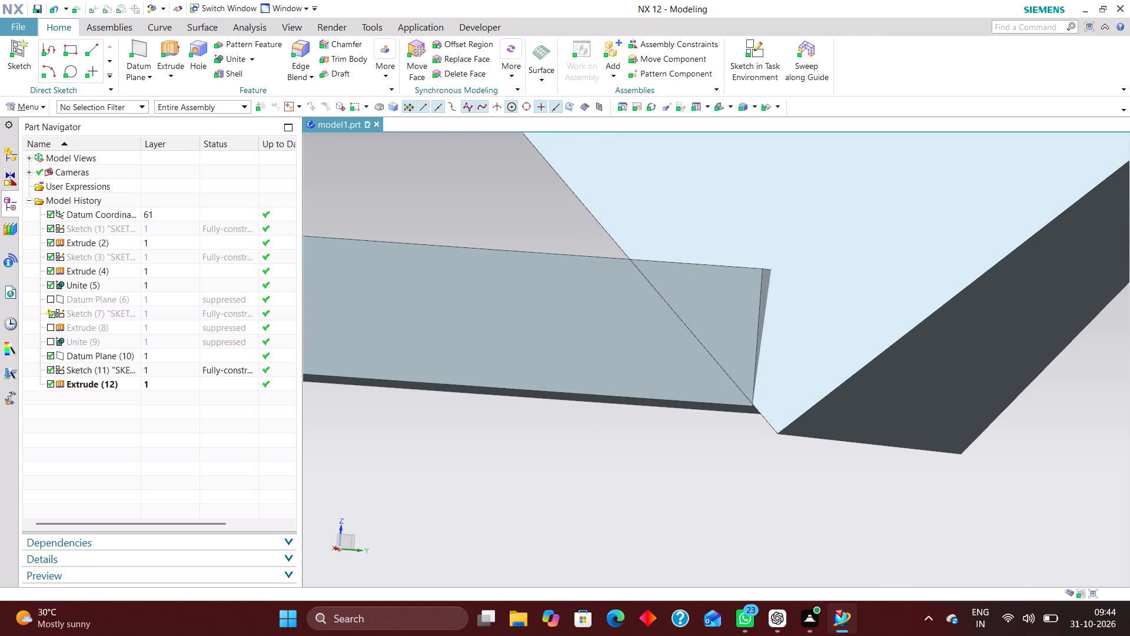
pyautogui.scroll(1, 789, 280)
pyautogui.scroll(-4, 851, 325)
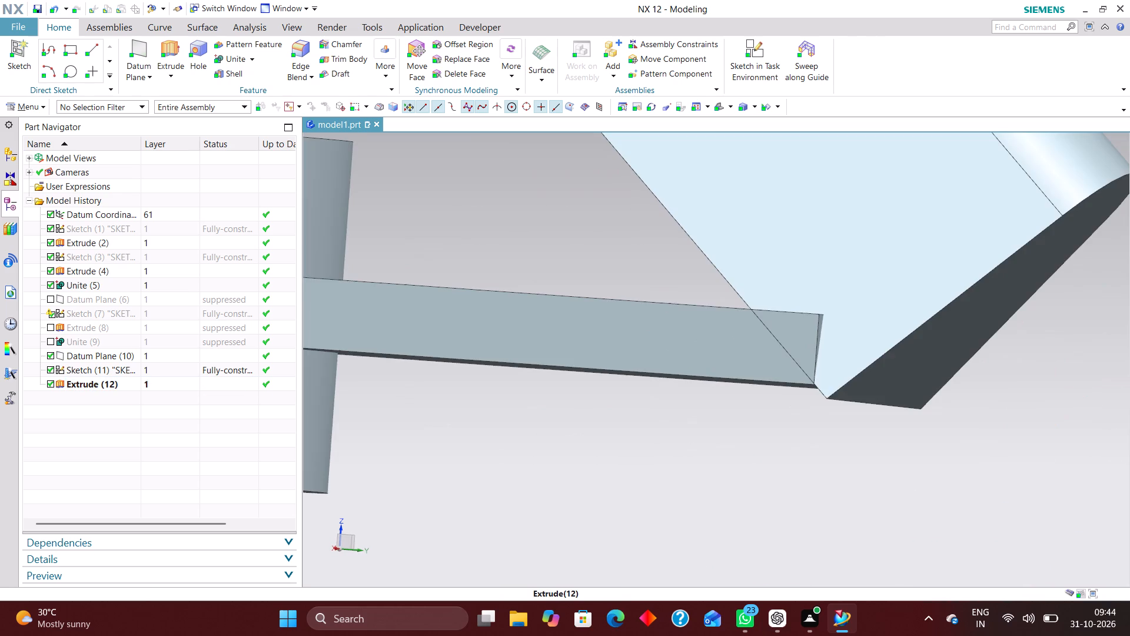
pyautogui.scroll(-2, 904, 423)
pyautogui.moveTo(908, 425); pyautogui.dragTo(942, 445, button='middle')
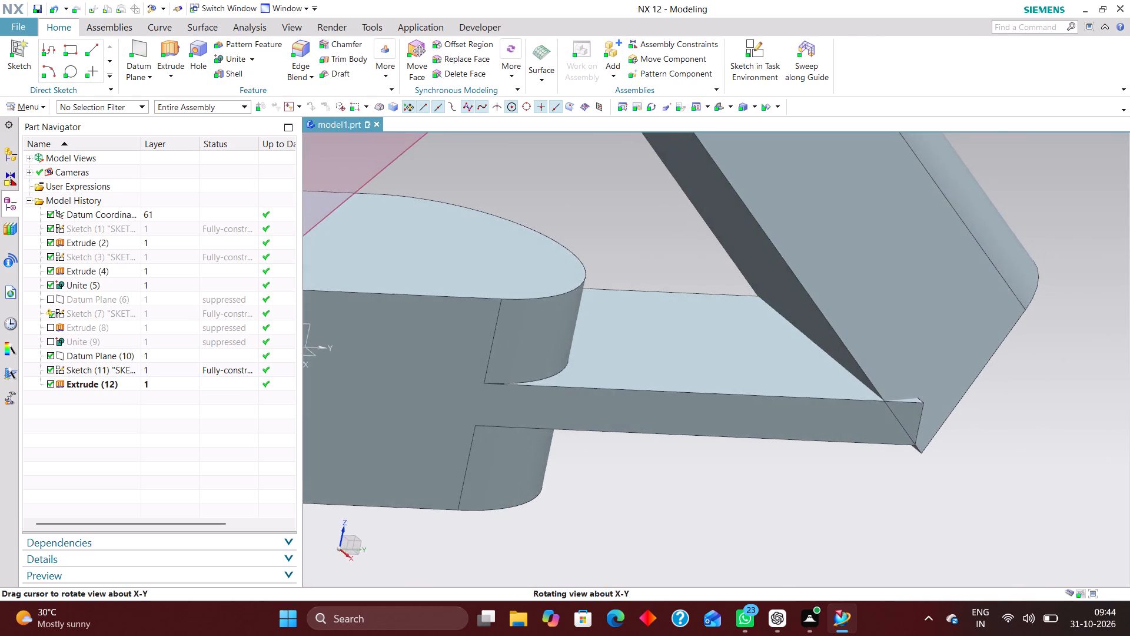
pyautogui.moveTo(942, 445); pyautogui.dragTo(932, 431, button='middle')
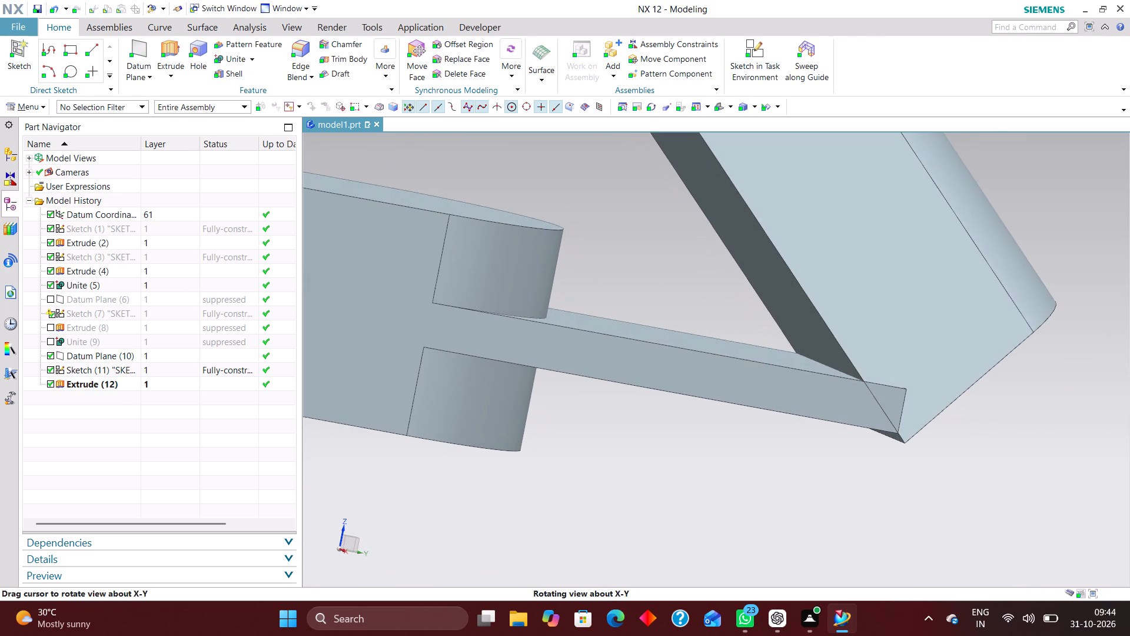
pyautogui.moveTo(932, 431); pyautogui.dragTo(931, 431, button='middle')
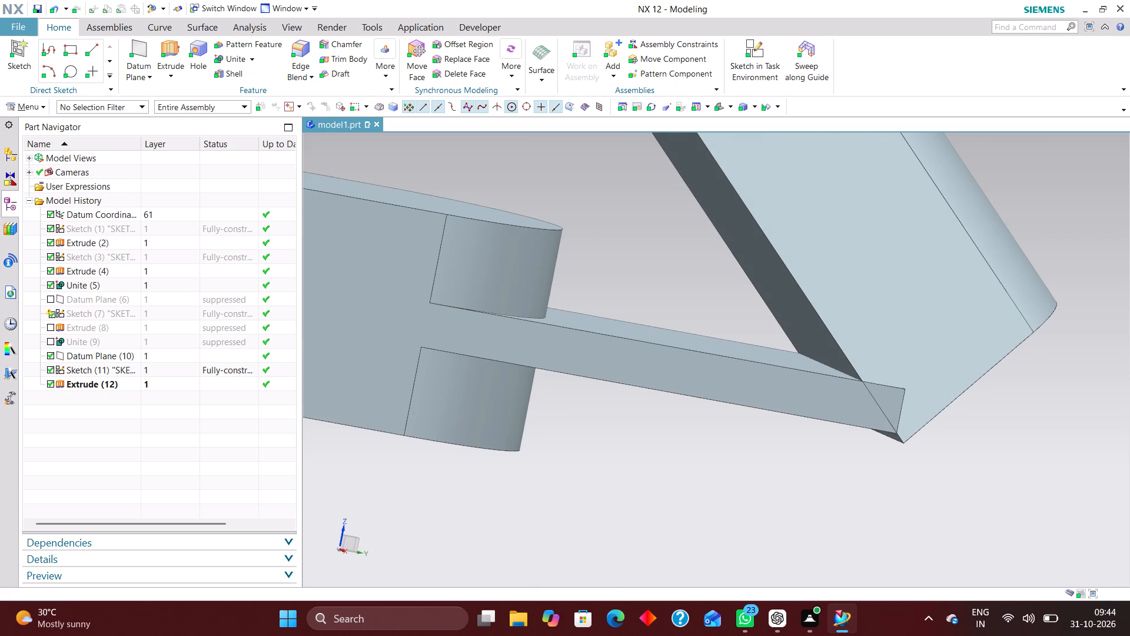
pyautogui.scroll(-5, 991, 464)
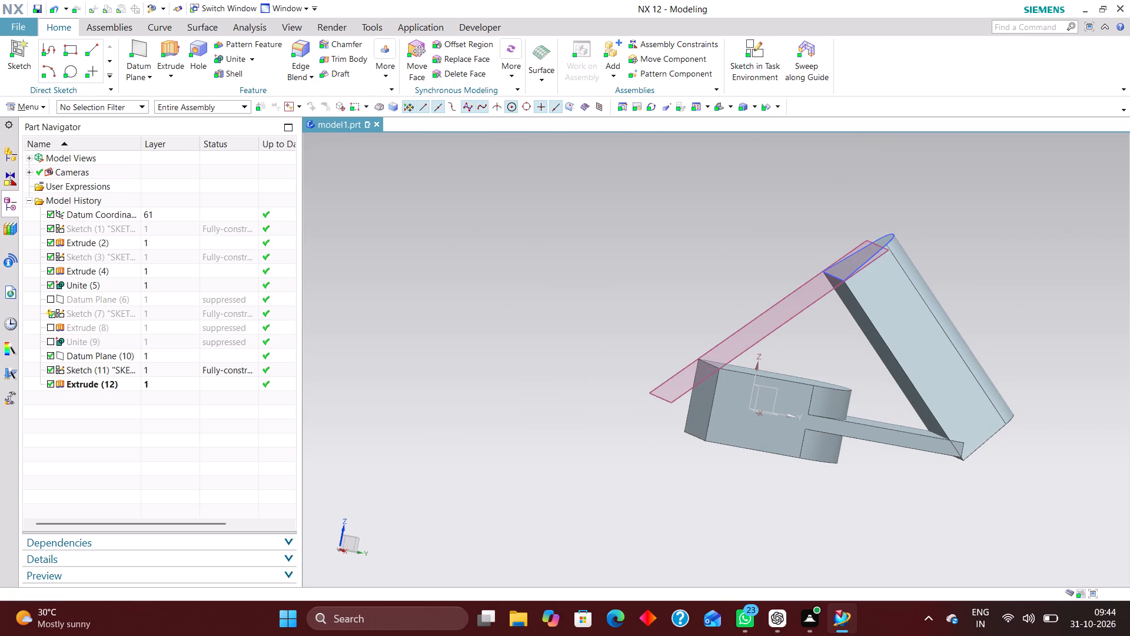
pyautogui.scroll(3, 1005, 459)
pyautogui.scroll(-3, 973, 462)
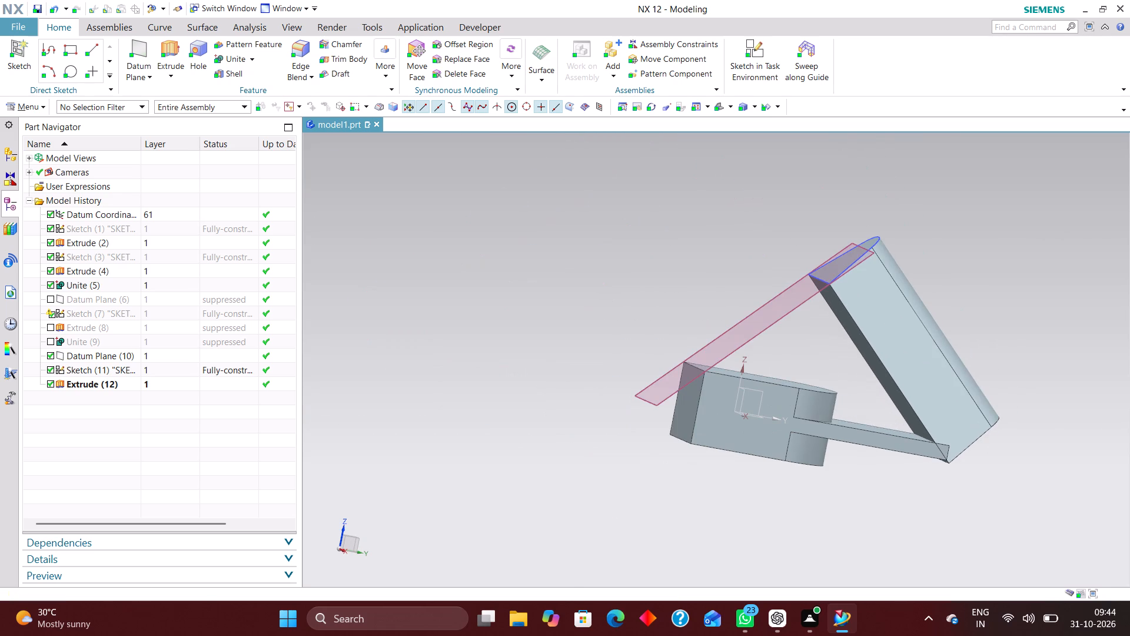
# Edit the angled extrusion, Extrude (12), setting its start distance to 119 mm and its end distance to about 131.5 mm at the arm's lower corner.
pyautogui.doubleClick(852, 296)
pyautogui.moveTo(846, 257); pyautogui.dragTo(854, 267)
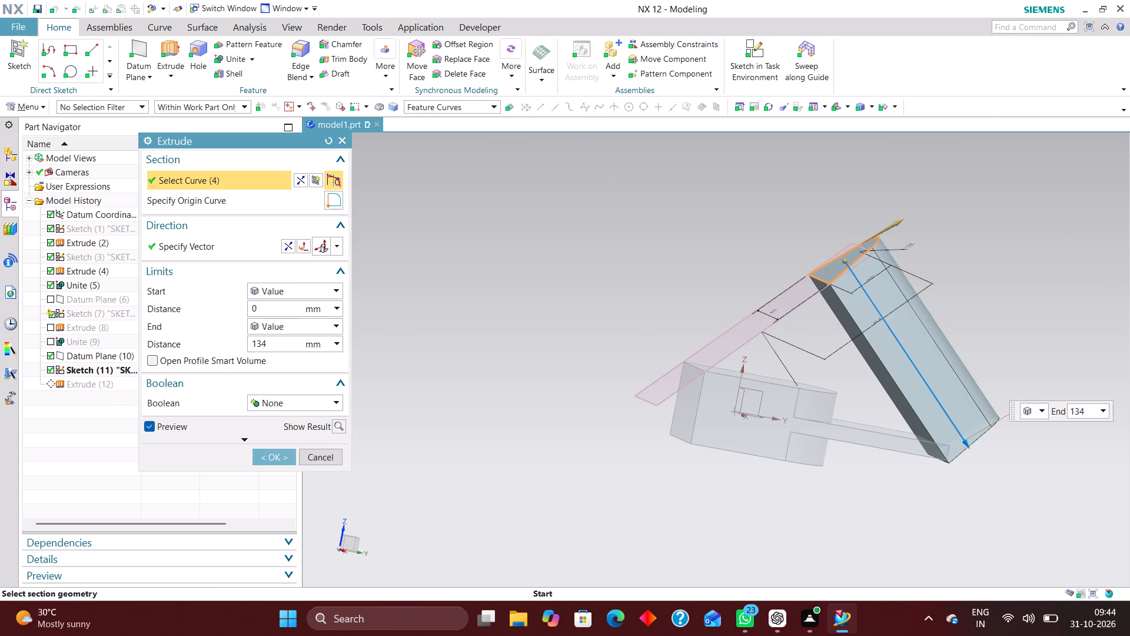
pyautogui.moveTo(854, 267); pyautogui.dragTo(965, 406)
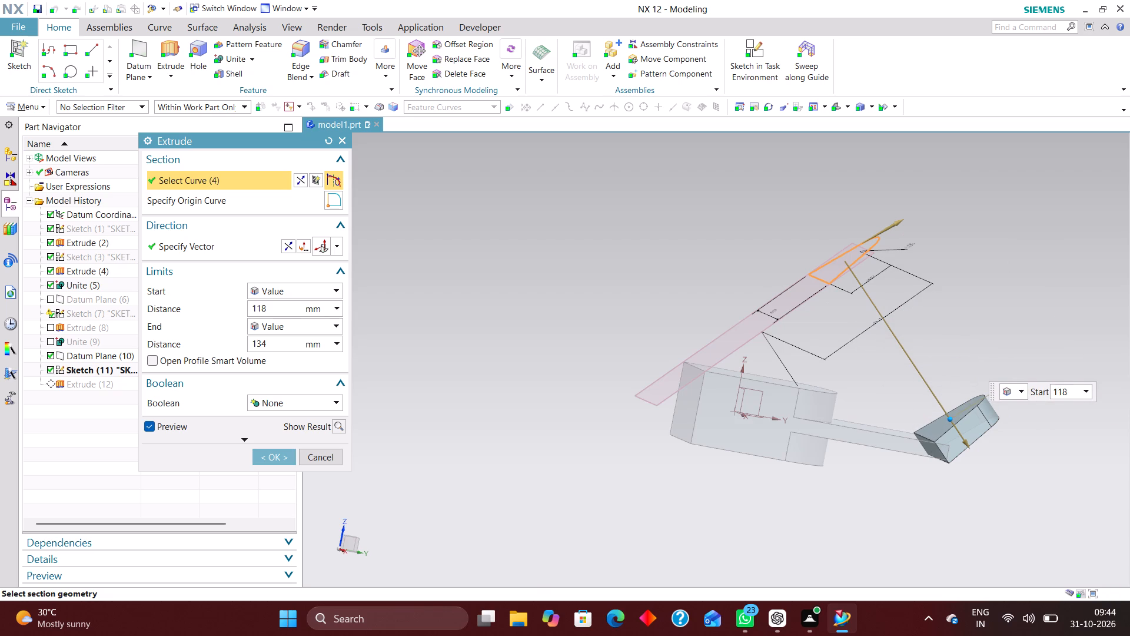
pyautogui.moveTo(965, 406); pyautogui.dragTo(965, 407)
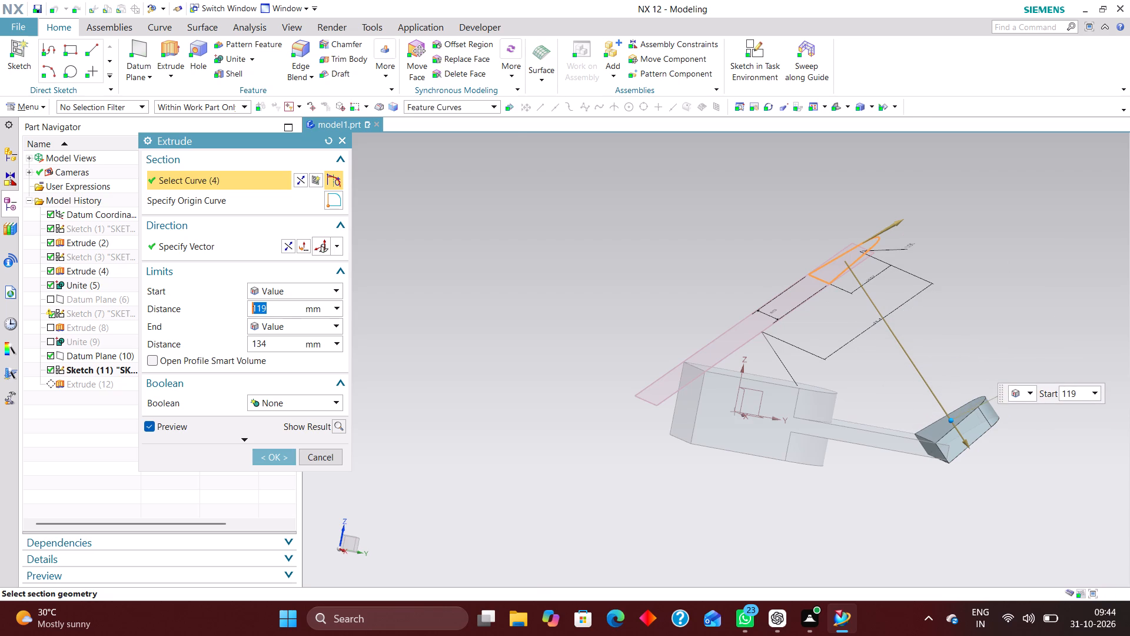
pyautogui.scroll(10, 968, 463)
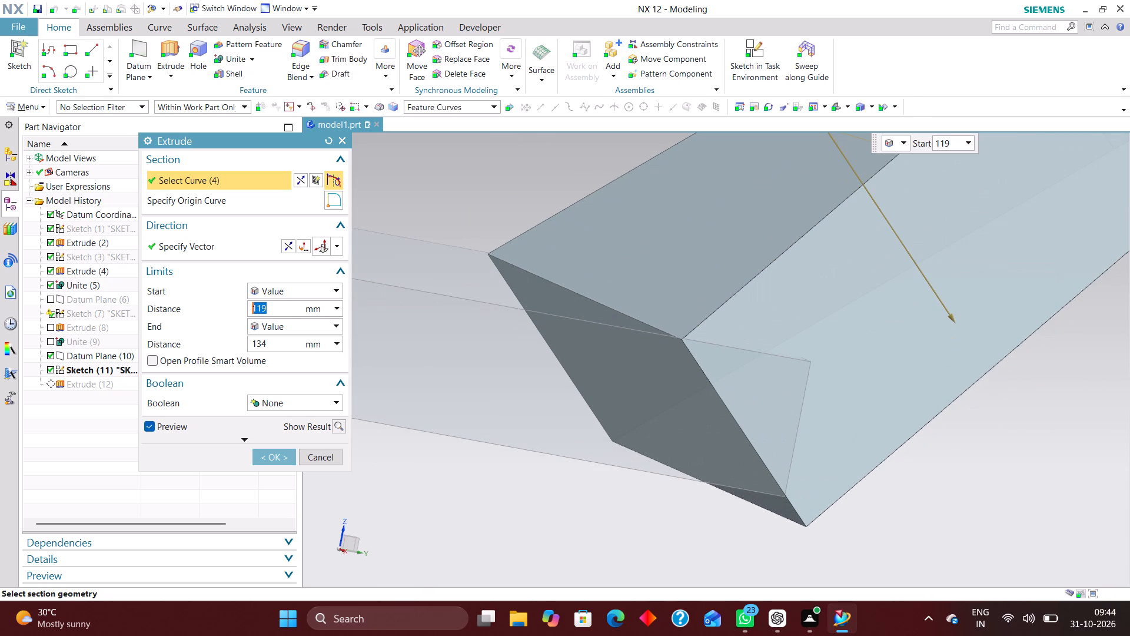
pyautogui.moveTo(954, 322); pyautogui.dragTo(928, 294)
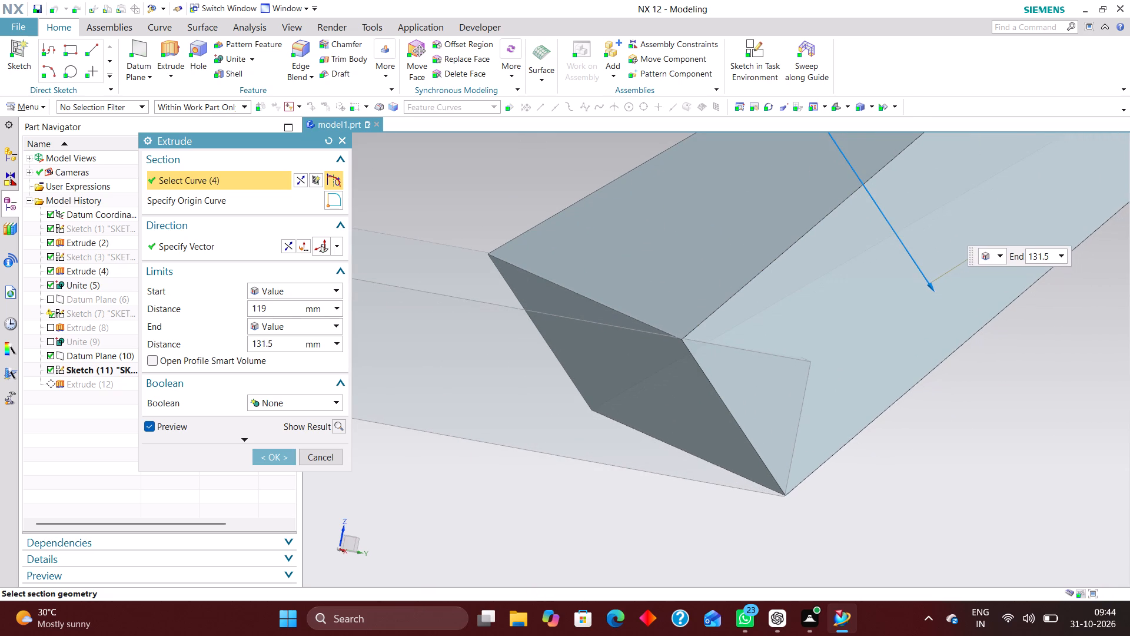
pyautogui.moveTo(928, 294); pyautogui.dragTo(923, 300)
pyautogui.click(266, 453)
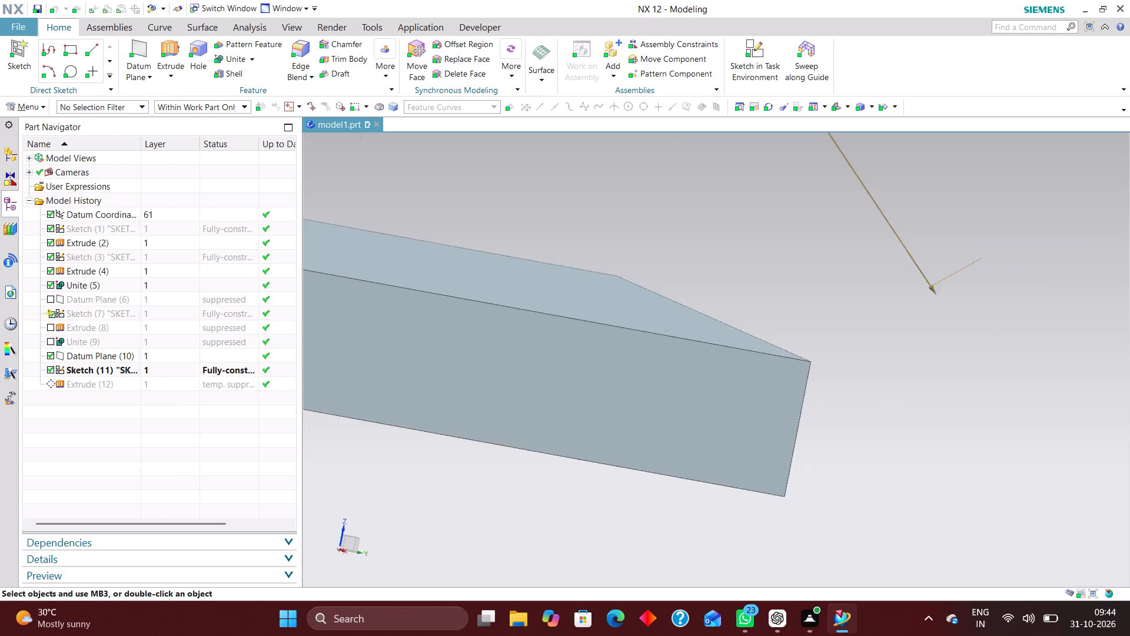
# Examine the corner where the shortened angled extrusion overlaps the end of the flat arm.
pyautogui.scroll(-3, 740, 491)
pyautogui.moveTo(868, 505); pyautogui.dragTo(860, 518, button='middle')
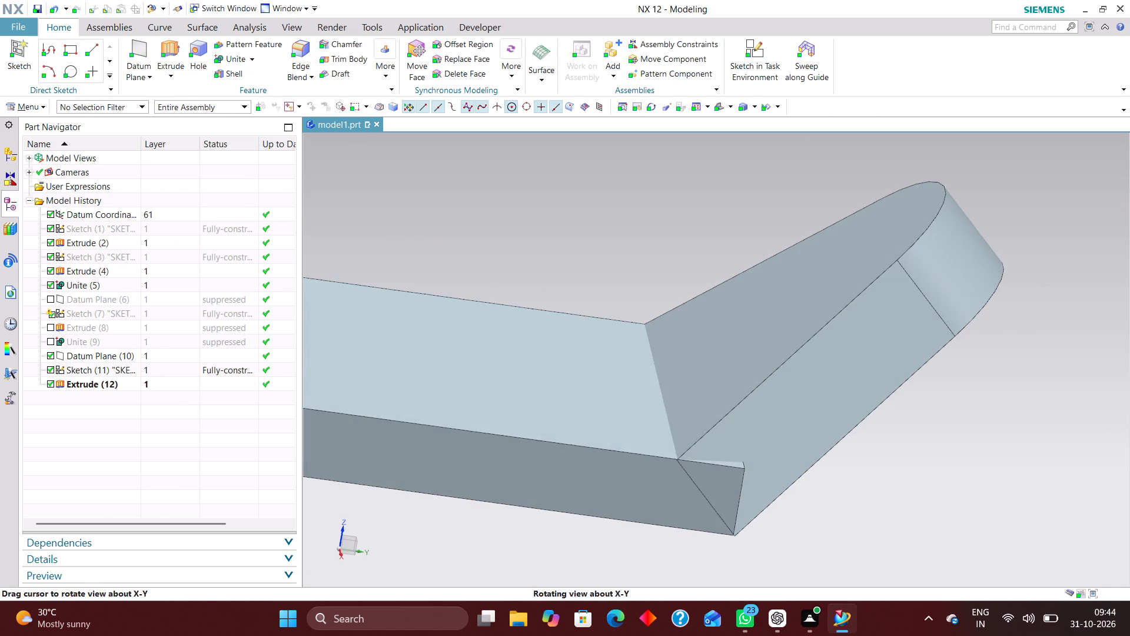
pyautogui.moveTo(860, 518); pyautogui.dragTo(860, 518, button='middle')
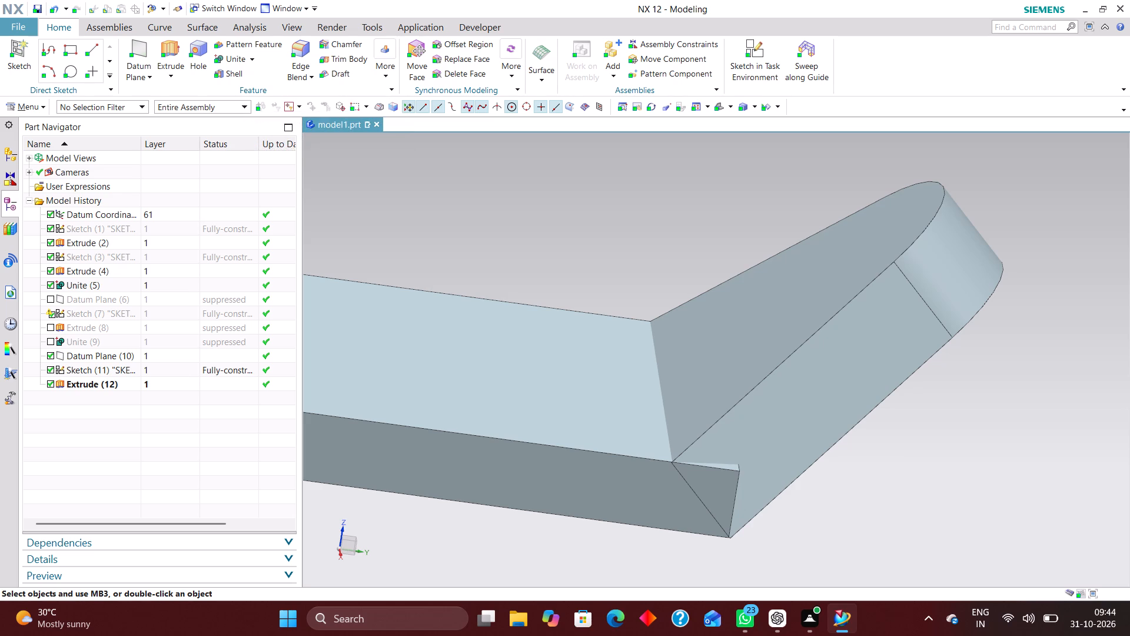
pyautogui.click(253, 61)
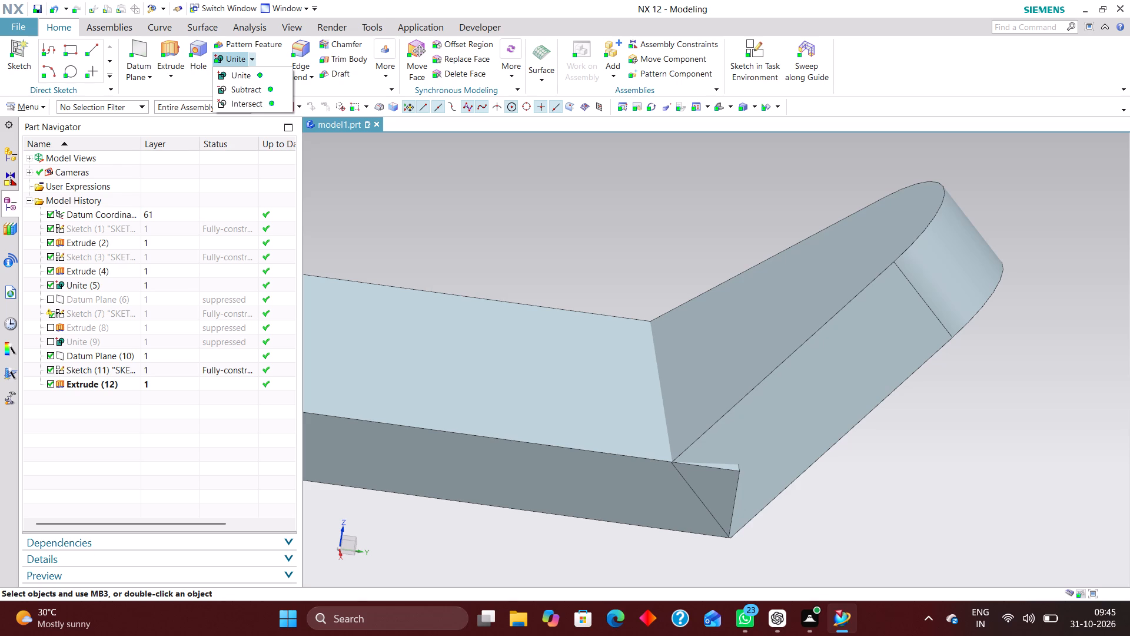
pyautogui.click(395, 221)
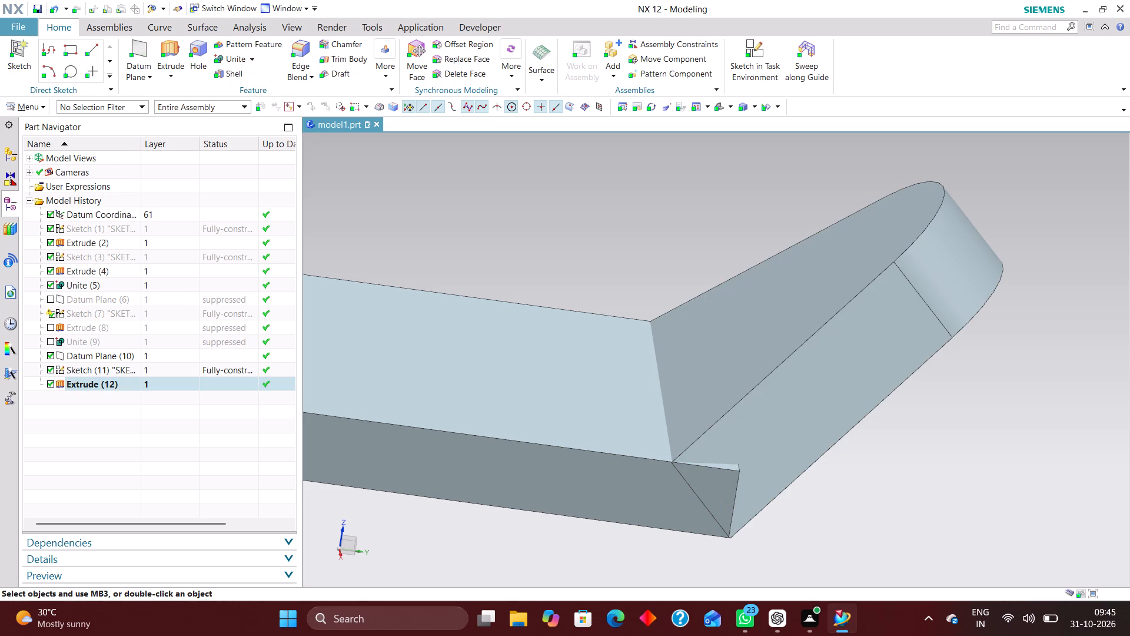
pyautogui.moveTo(607, 223); pyautogui.dragTo(610, 243, button='middle')
pyautogui.scroll(1, 607, 224)
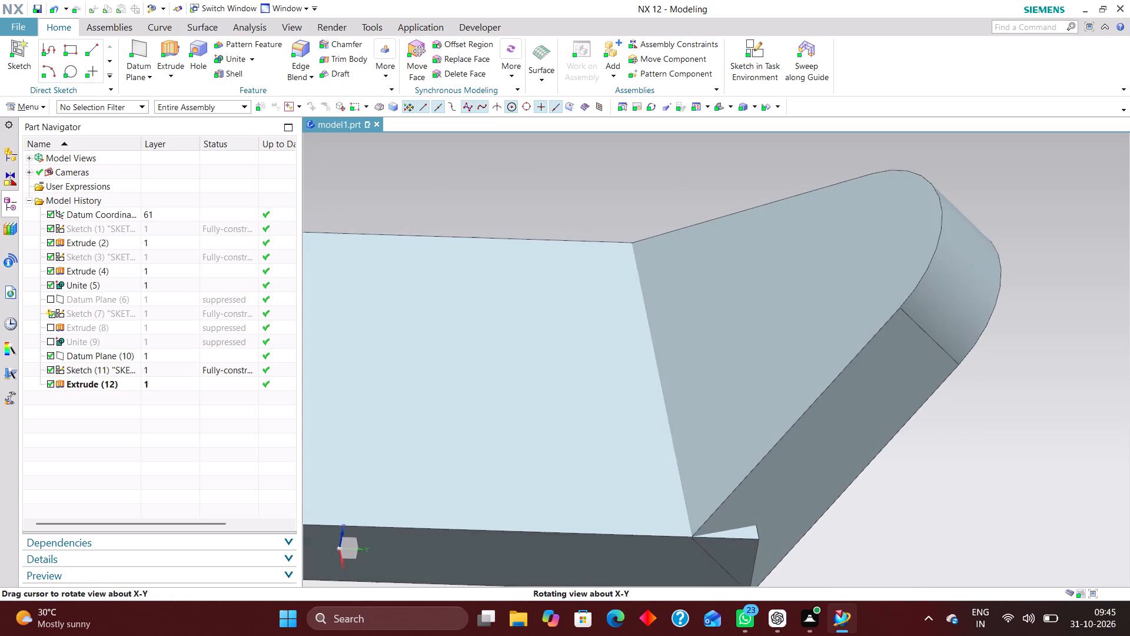
pyautogui.moveTo(610, 243); pyautogui.dragTo(611, 243, button='middle')
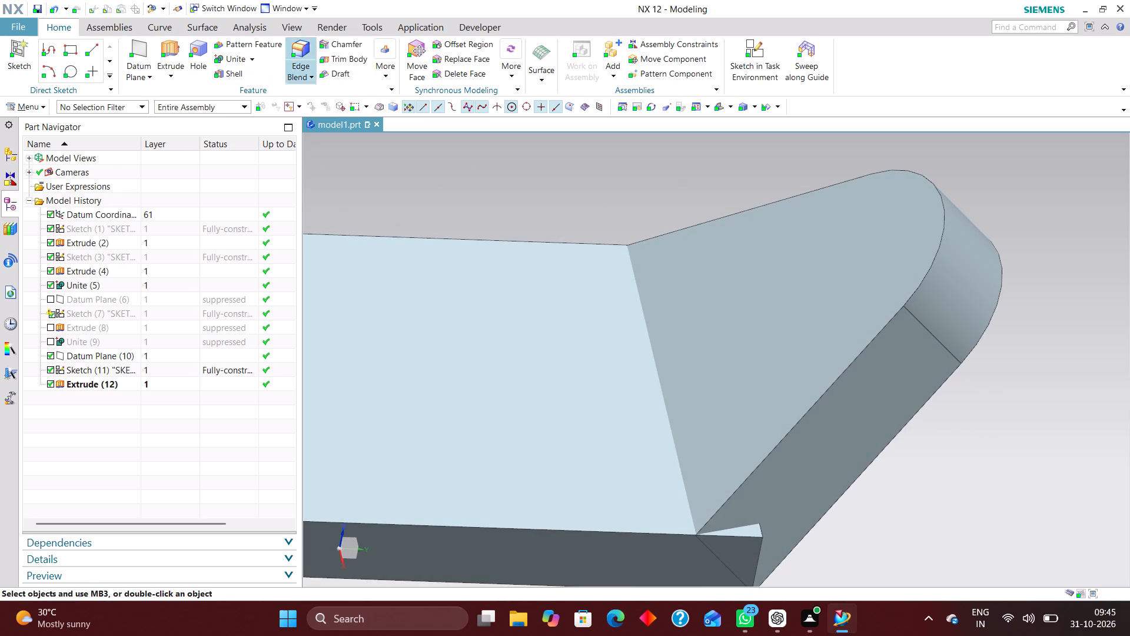
# Measure the thickness of the angled extrusion between its upper and lower slanted faces and apply the distance measurement.
pyautogui.click(247, 25)
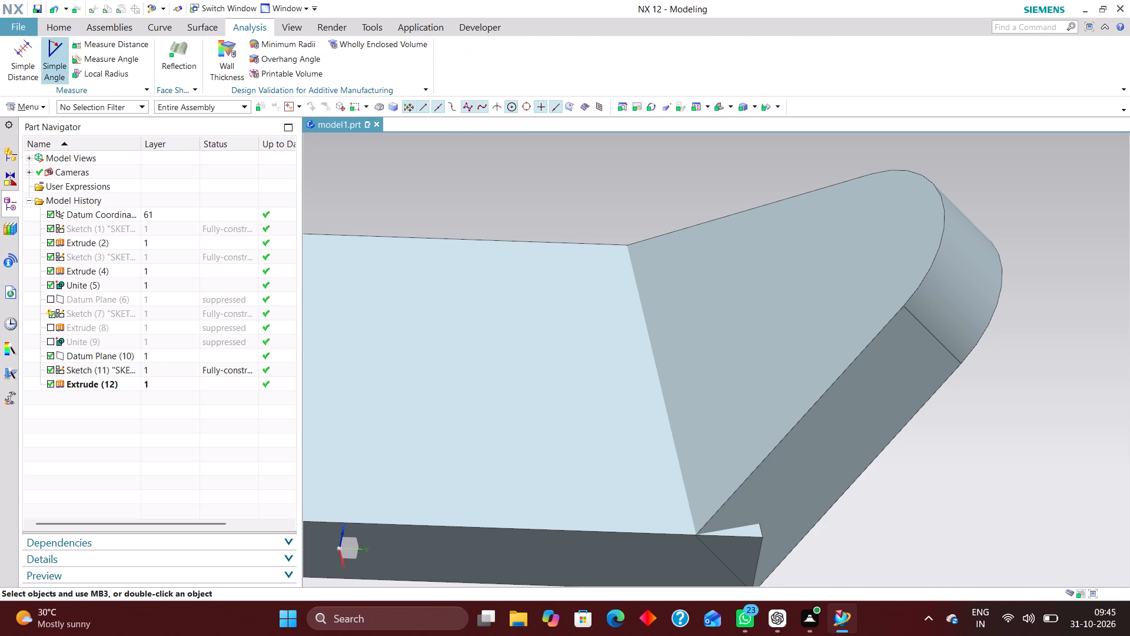
pyautogui.click(34, 47)
pyautogui.click(788, 376)
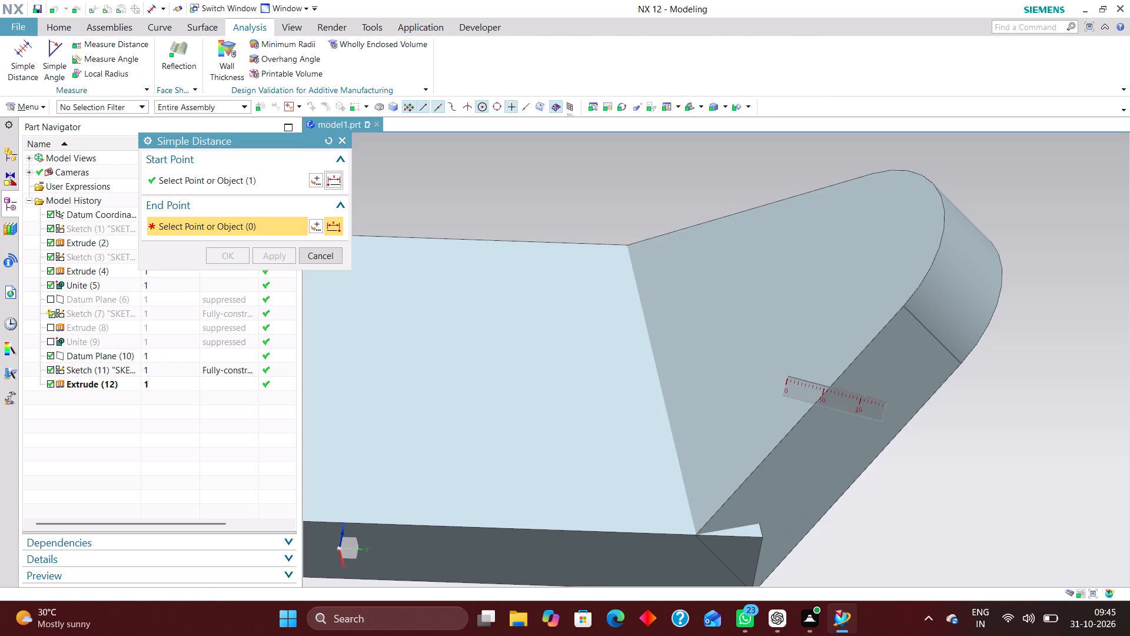
pyautogui.moveTo(954, 437); pyautogui.dragTo(888, 420, button='middle')
pyautogui.click(836, 323)
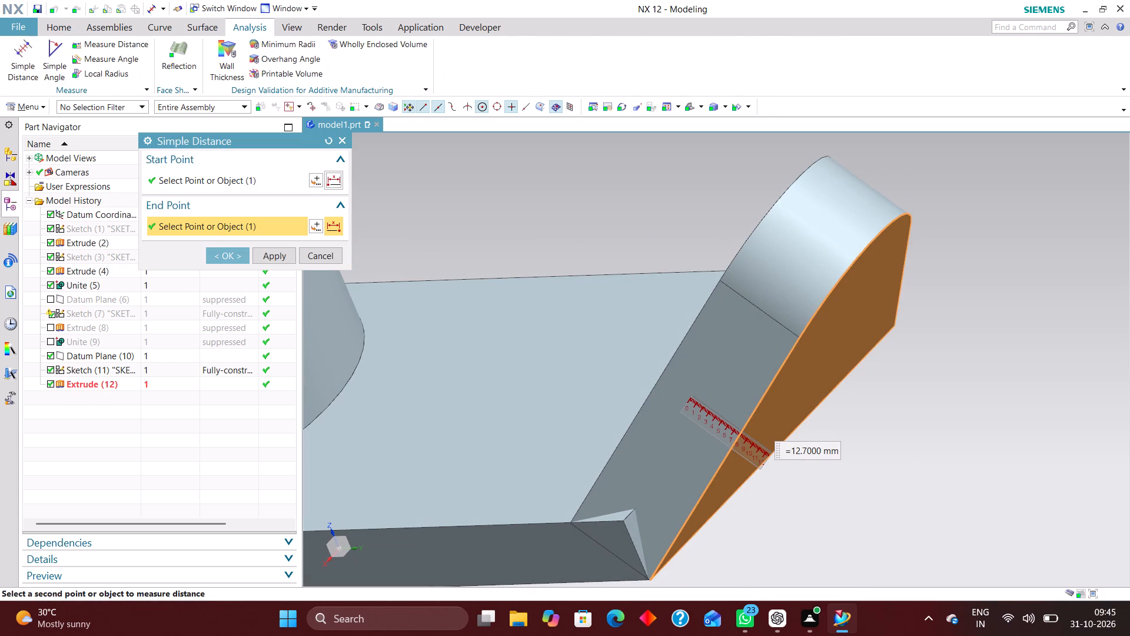
pyautogui.click(244, 253)
# Open Extrude (12) for editing and examine from the side how its lower end meets the flat arm, keeping its limits.
pyautogui.moveTo(526, 346); pyautogui.dragTo(536, 349, button='middle')
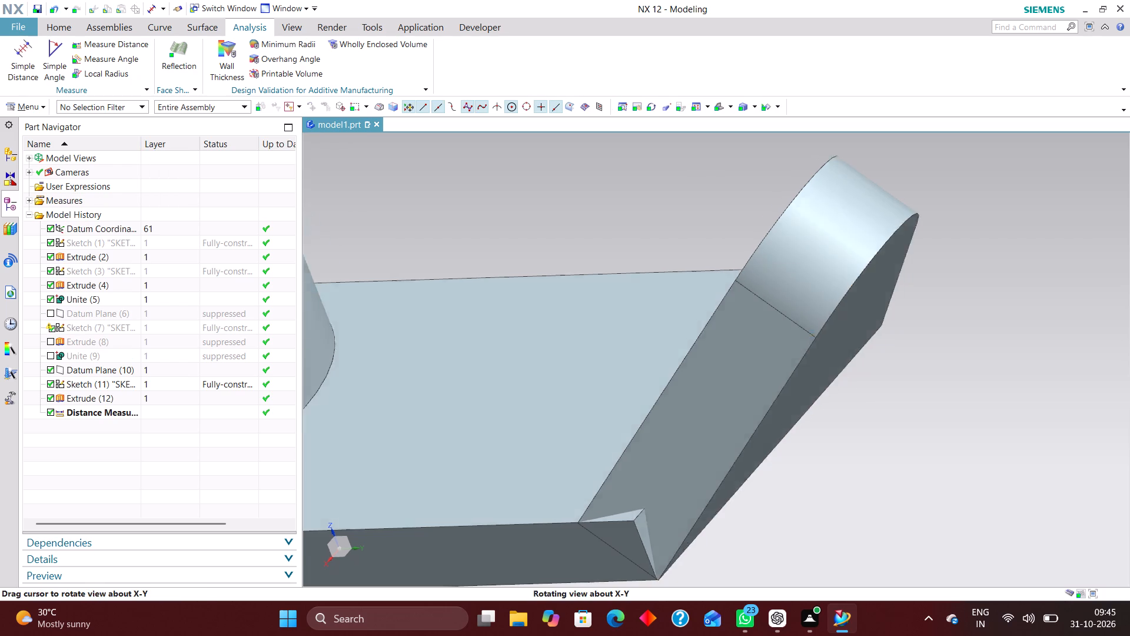
pyautogui.moveTo(536, 349); pyautogui.dragTo(558, 357, button='middle')
pyautogui.doubleClick(740, 413)
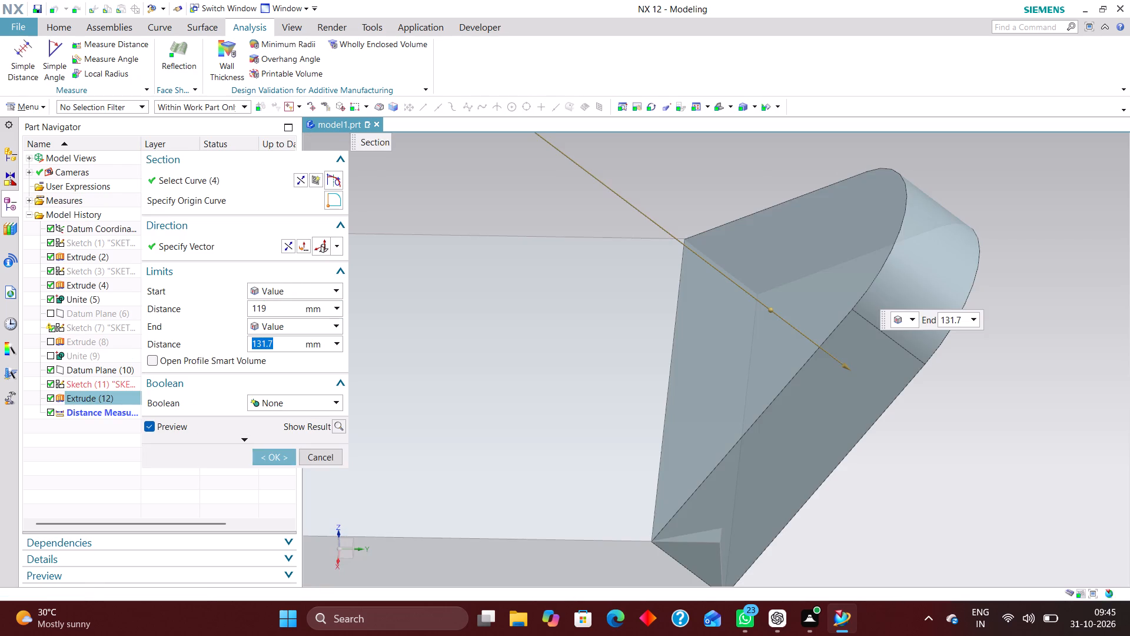
pyautogui.scroll(-4, 785, 418)
pyautogui.scroll(4, 793, 389)
pyautogui.scroll(-1, 780, 330)
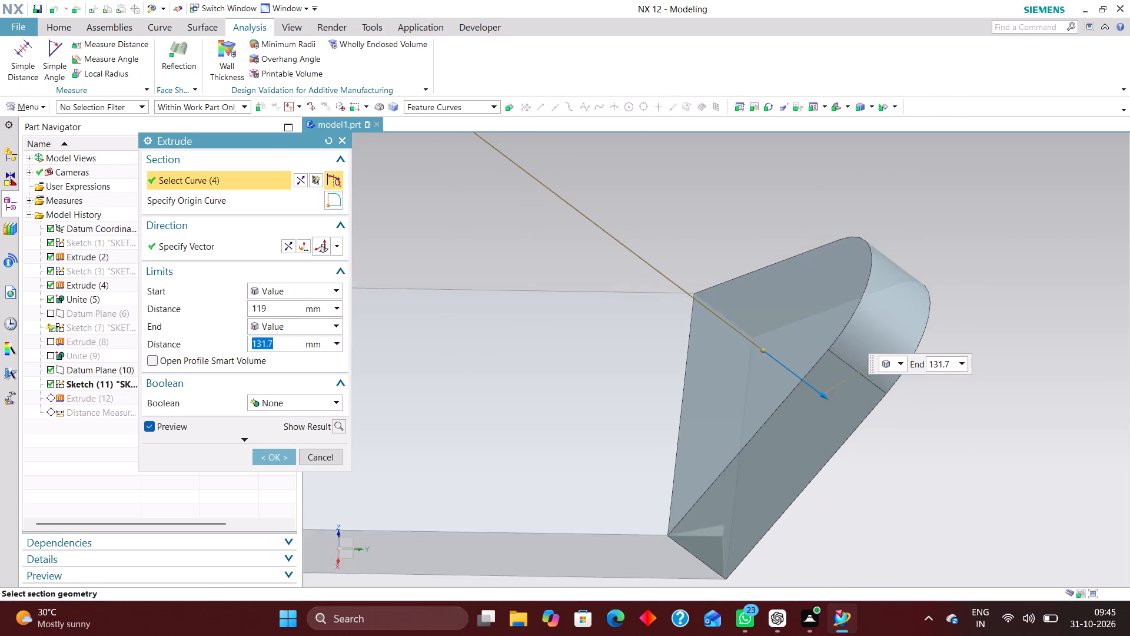
pyautogui.scroll(-2, 780, 331)
pyautogui.scroll(3, 782, 417)
pyautogui.click(759, 269)
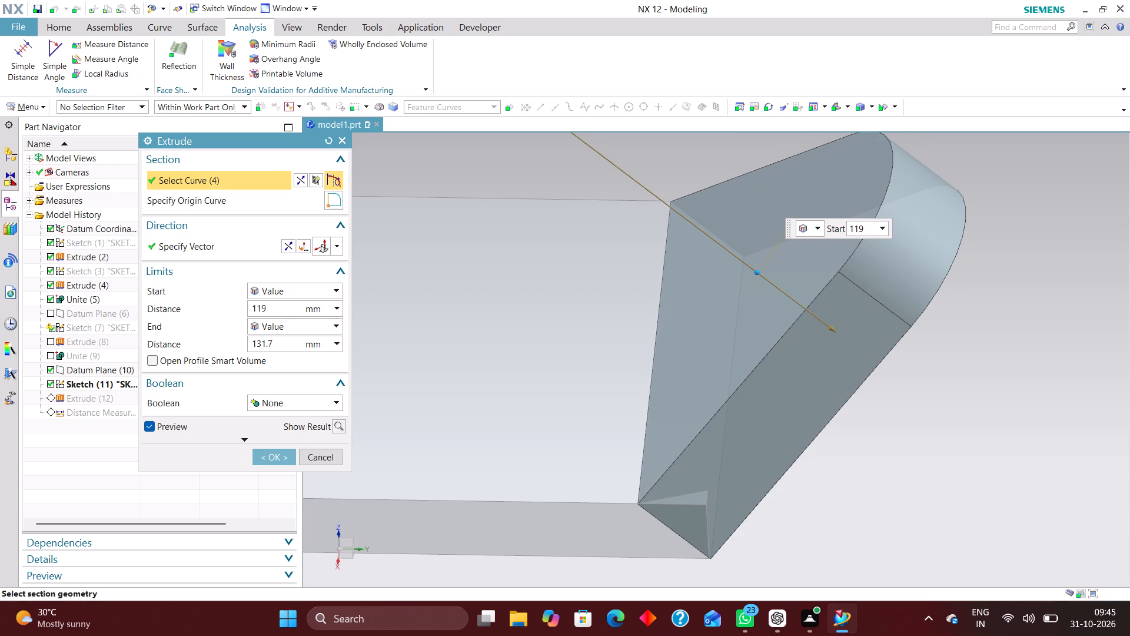
pyautogui.scroll(-2, 812, 408)
pyautogui.scroll(1, 809, 455)
pyautogui.moveTo(809, 455); pyautogui.dragTo(820, 422, button='middle')
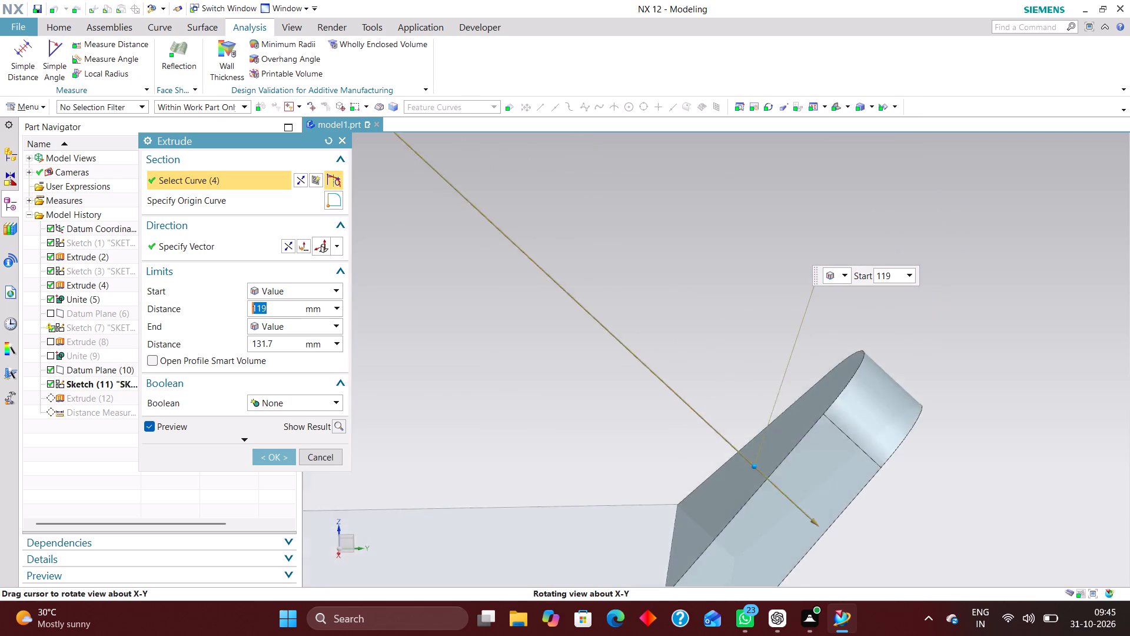
pyautogui.moveTo(820, 422); pyautogui.dragTo(820, 420, button='middle')
pyautogui.moveTo(968, 478); pyautogui.dragTo(871, 472, button='right')
pyautogui.scroll(-4, 835, 382)
pyautogui.scroll(2, 808, 515)
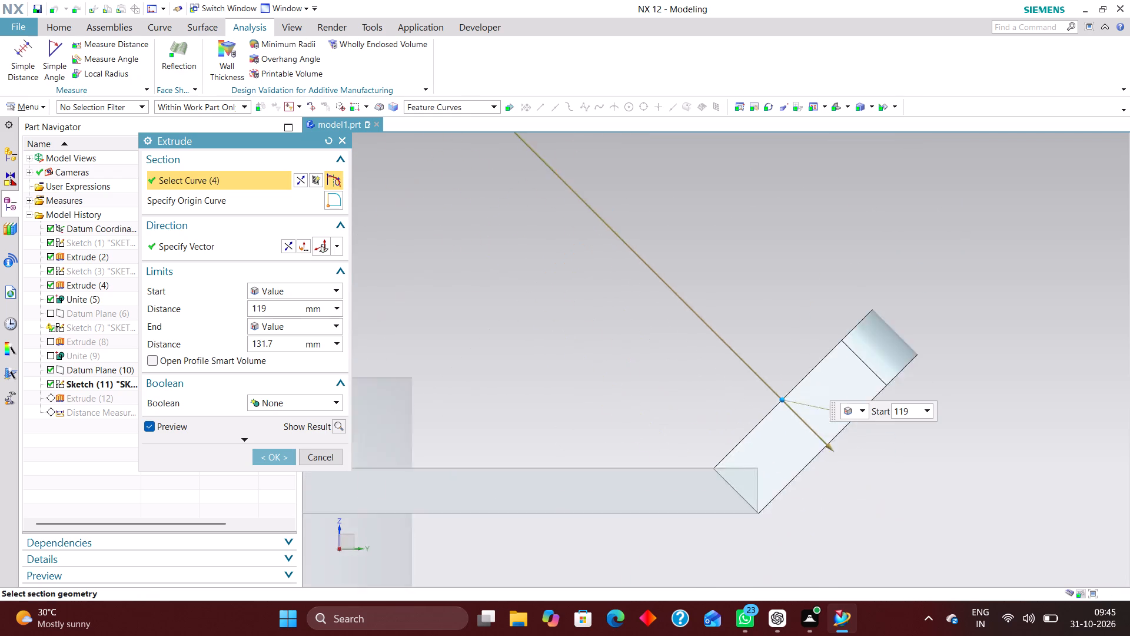
pyautogui.scroll(3, 808, 516)
pyautogui.scroll(3, 687, 472)
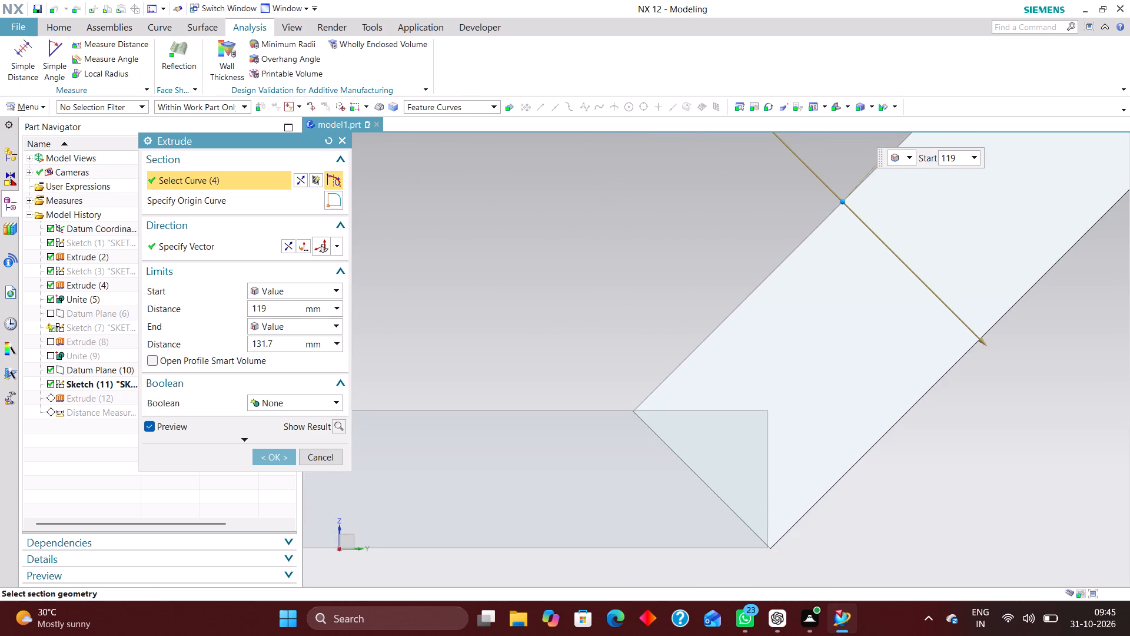
pyautogui.scroll(6, 781, 564)
pyautogui.scroll(-4, 747, 536)
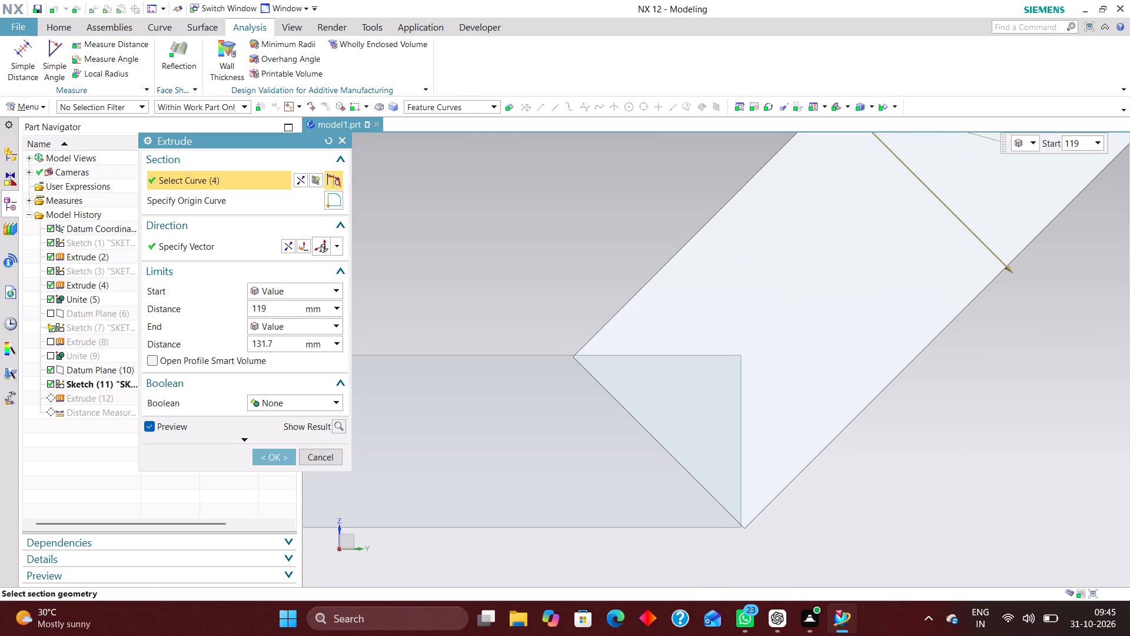
pyautogui.scroll(-4, 843, 504)
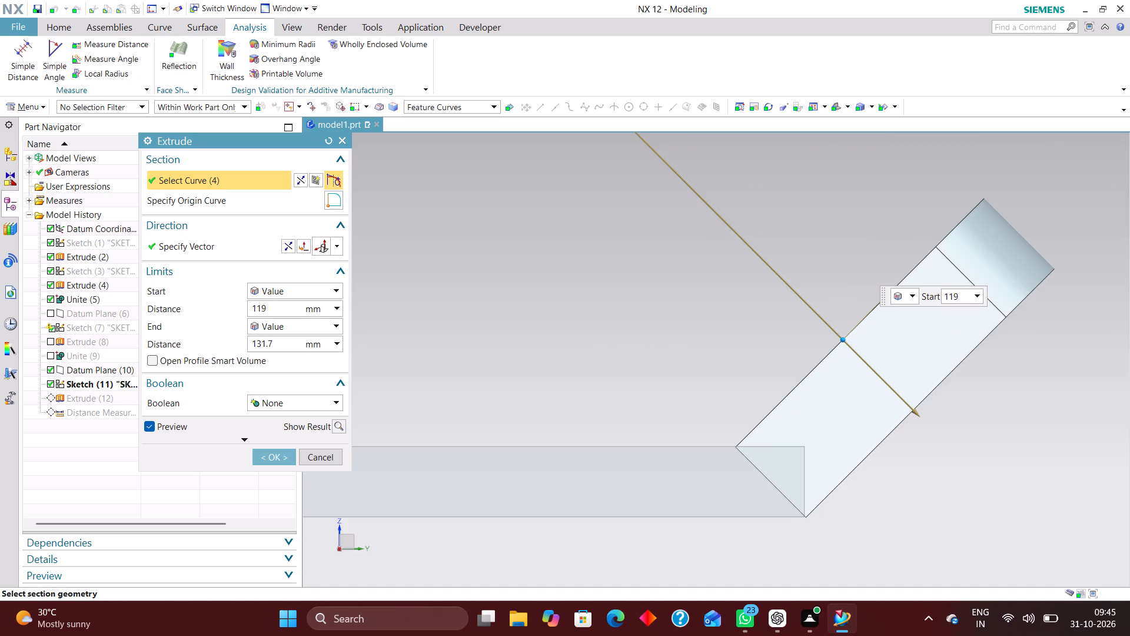
pyautogui.click(275, 455)
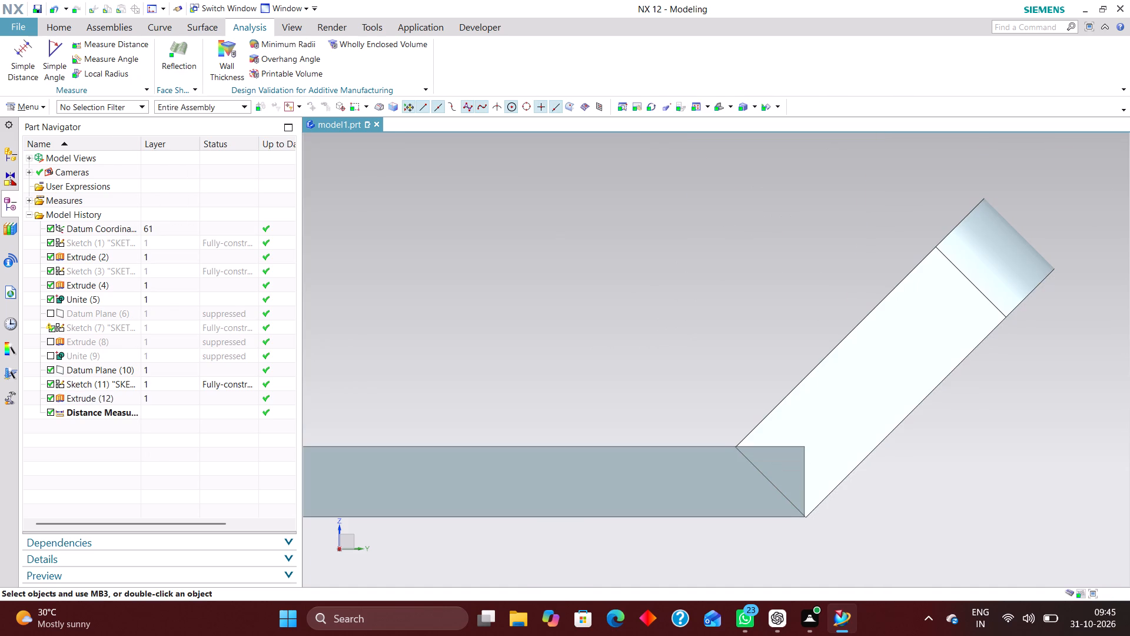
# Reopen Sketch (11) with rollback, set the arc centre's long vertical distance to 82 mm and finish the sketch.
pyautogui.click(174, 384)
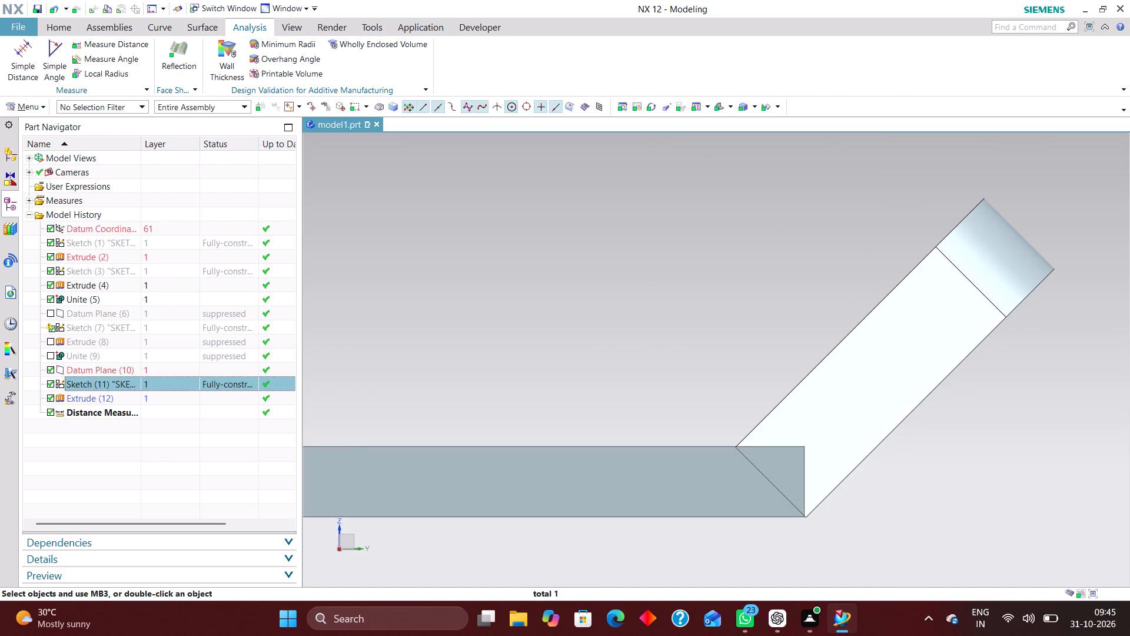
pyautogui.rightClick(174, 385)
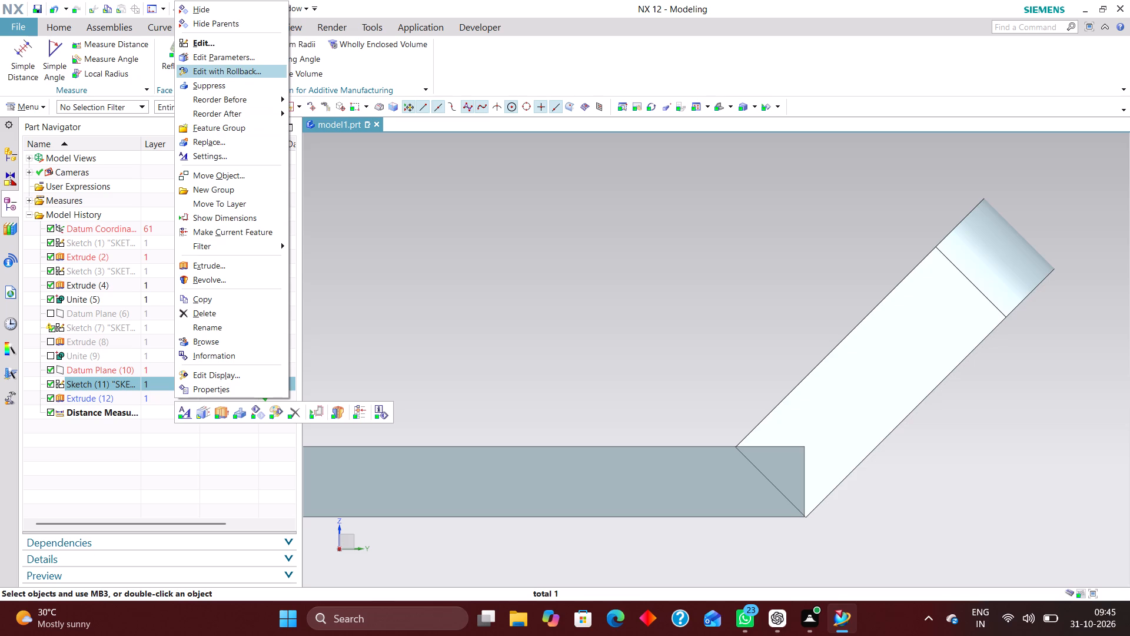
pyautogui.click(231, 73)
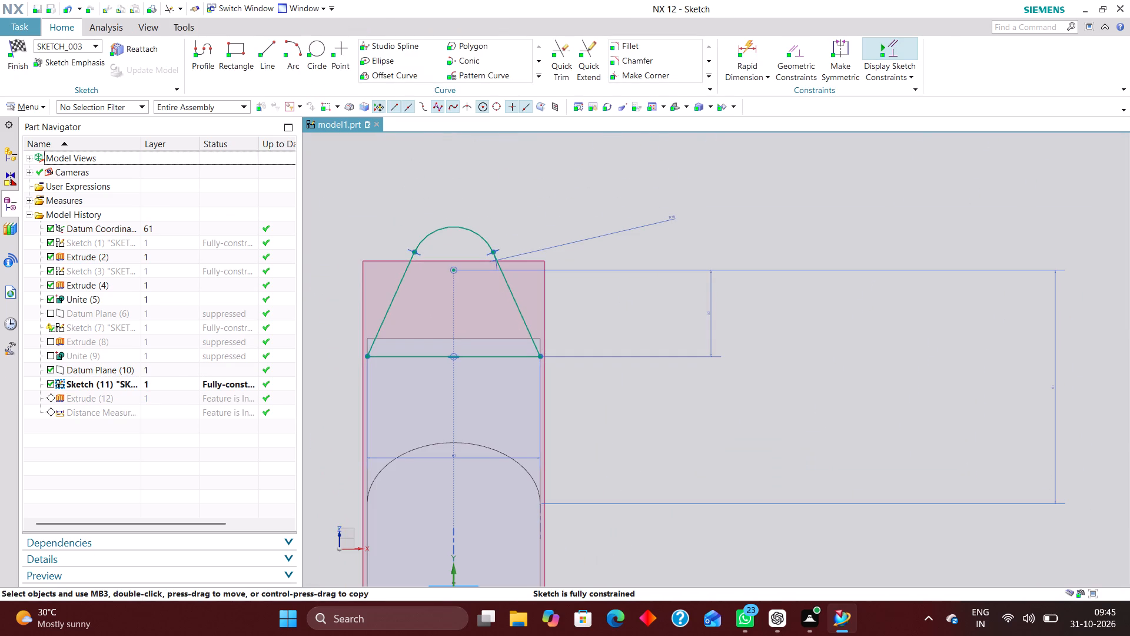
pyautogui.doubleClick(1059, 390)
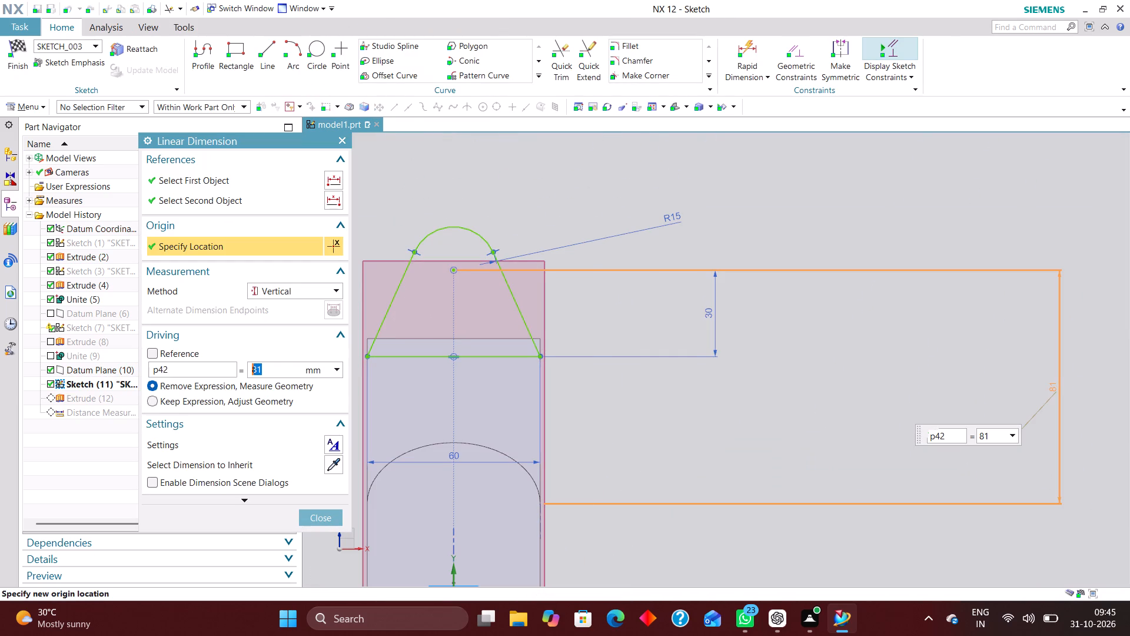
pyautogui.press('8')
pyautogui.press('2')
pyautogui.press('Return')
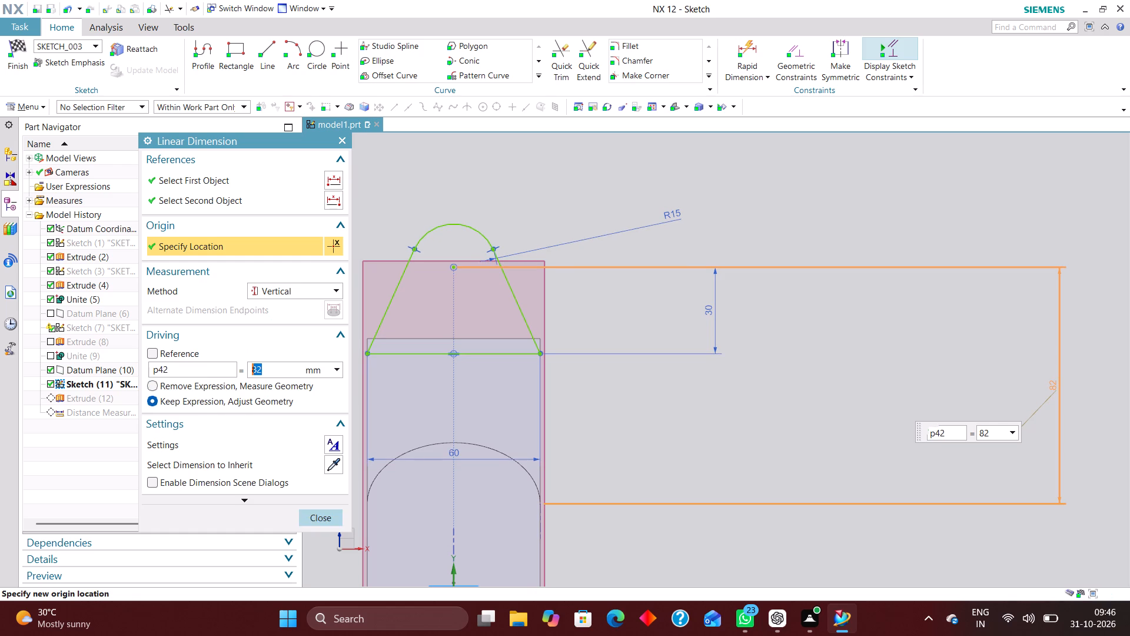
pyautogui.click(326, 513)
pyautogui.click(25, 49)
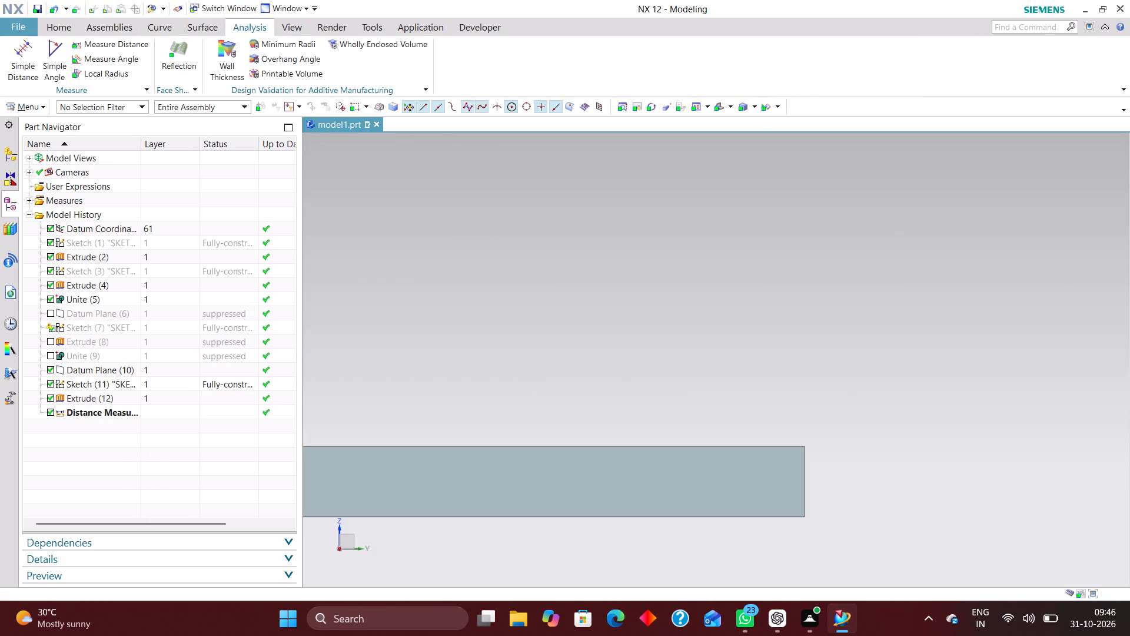
# Reopen Sketch (11) with rollback, set the arc centre's long vertical distance to 79 mm and finish the sketch.
pyautogui.scroll(5, 807, 504)
pyautogui.scroll(-5, 890, 482)
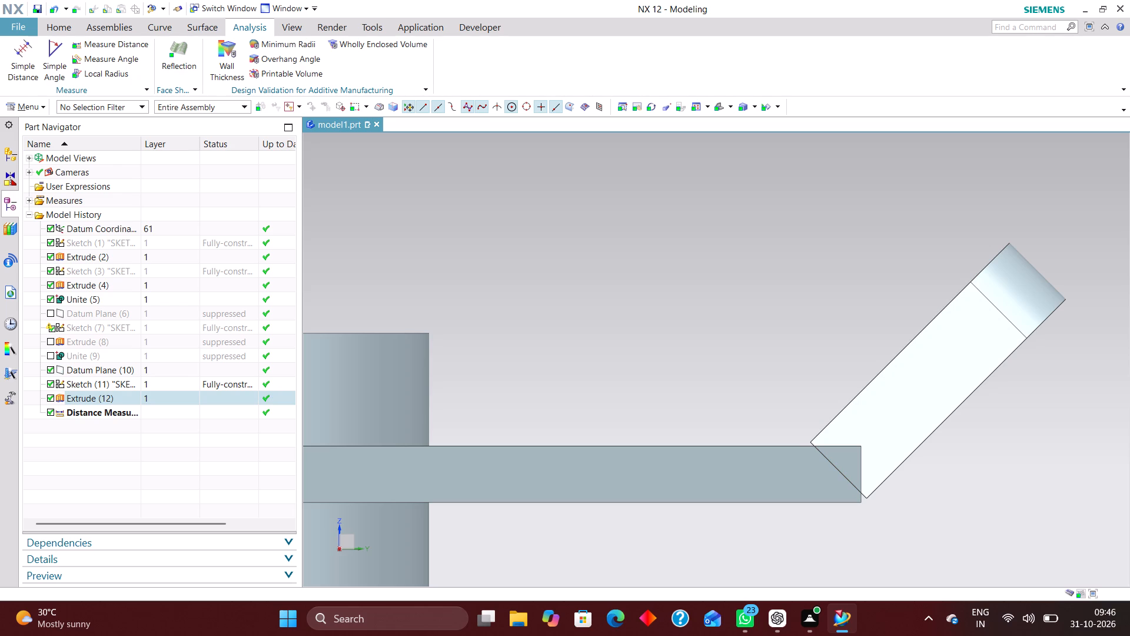
pyautogui.click(159, 382)
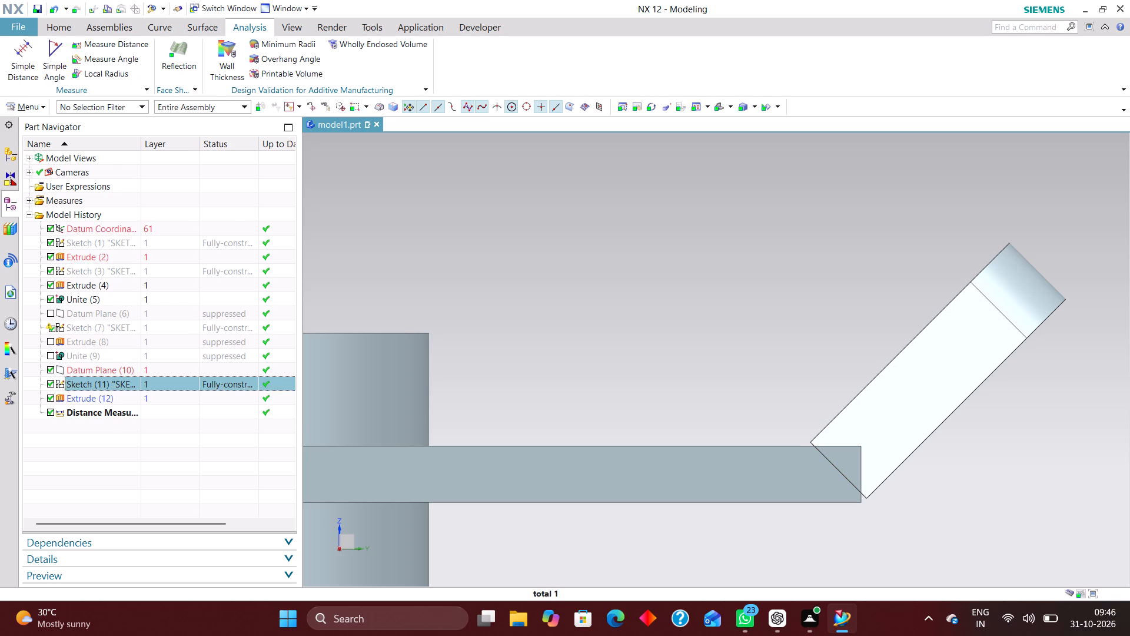
pyautogui.rightClick(166, 383)
pyautogui.click(245, 73)
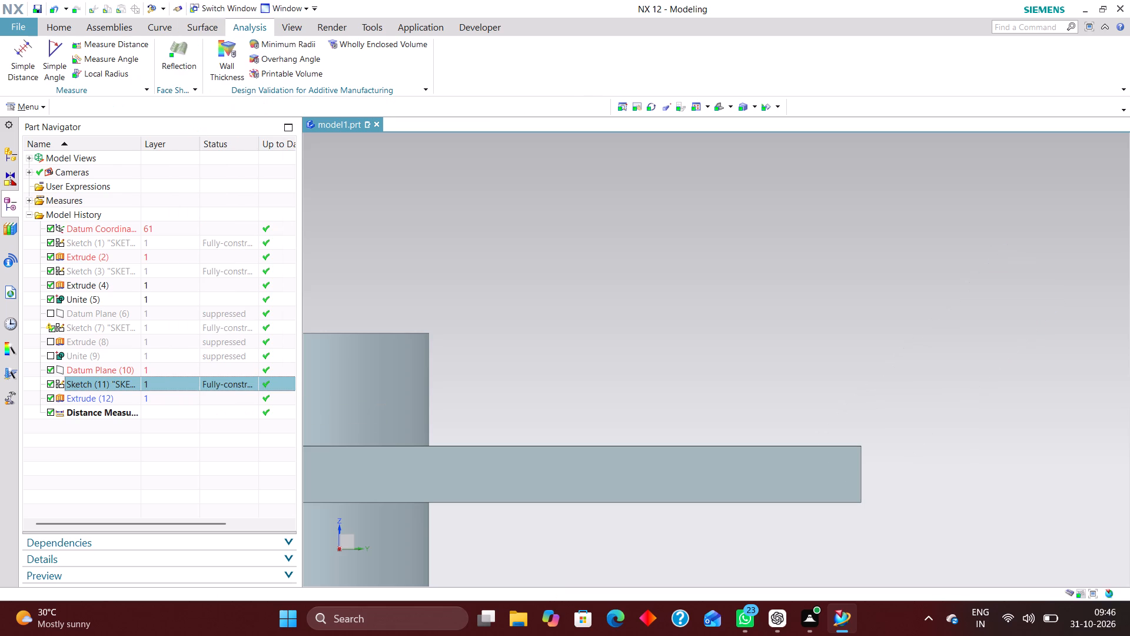
pyautogui.doubleClick(1058, 385)
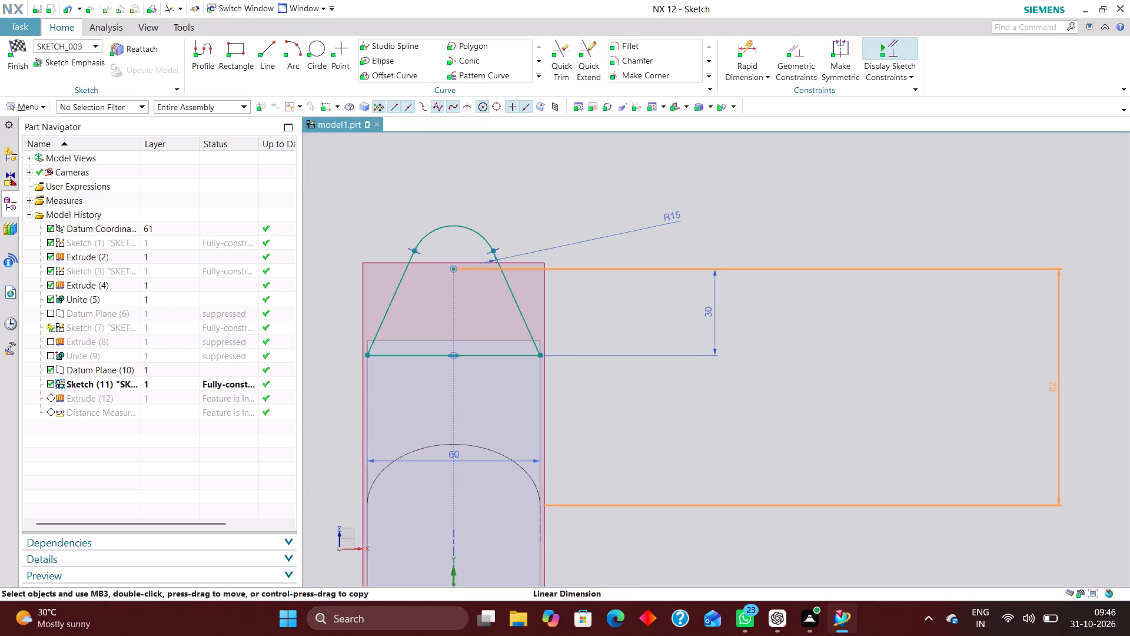
pyautogui.write('79')
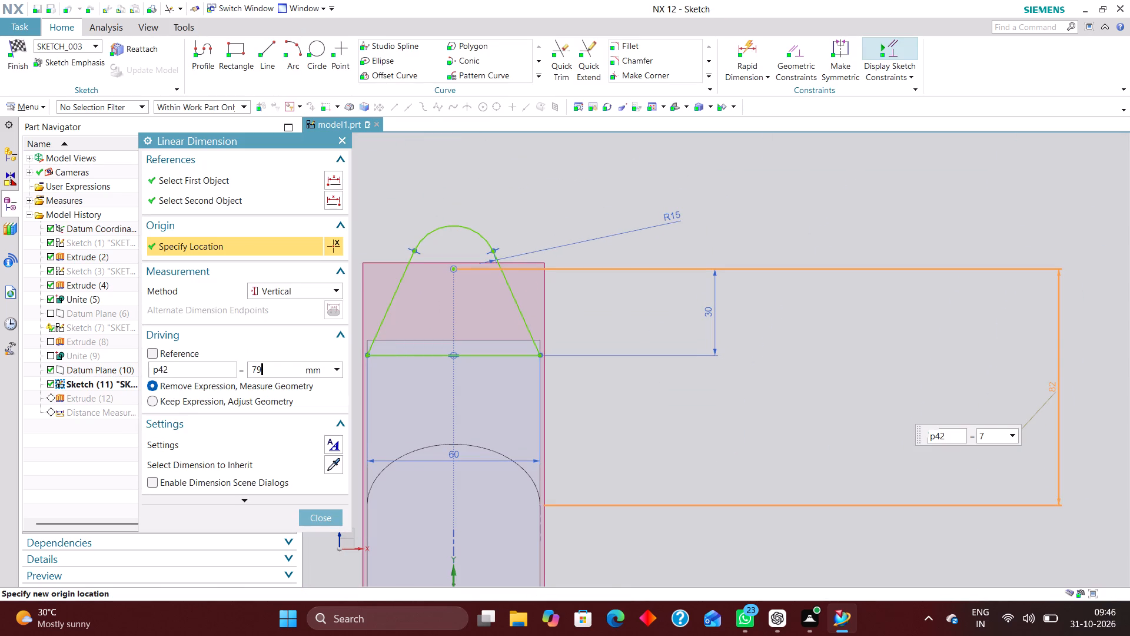
pyautogui.press('Return')
pyautogui.click(317, 513)
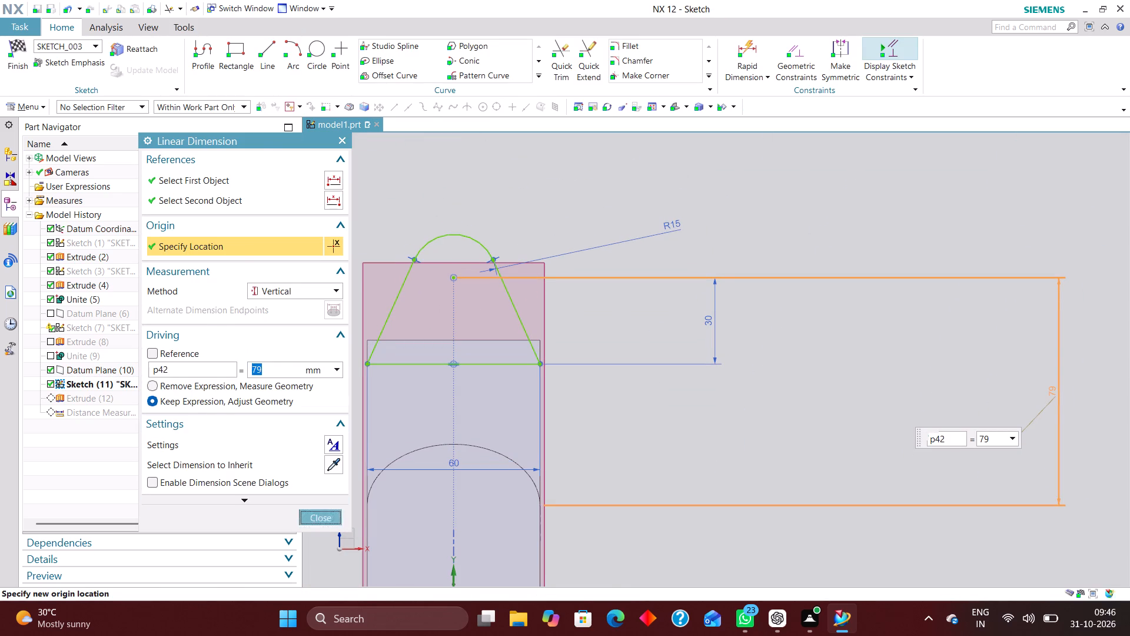
pyautogui.click(25, 44)
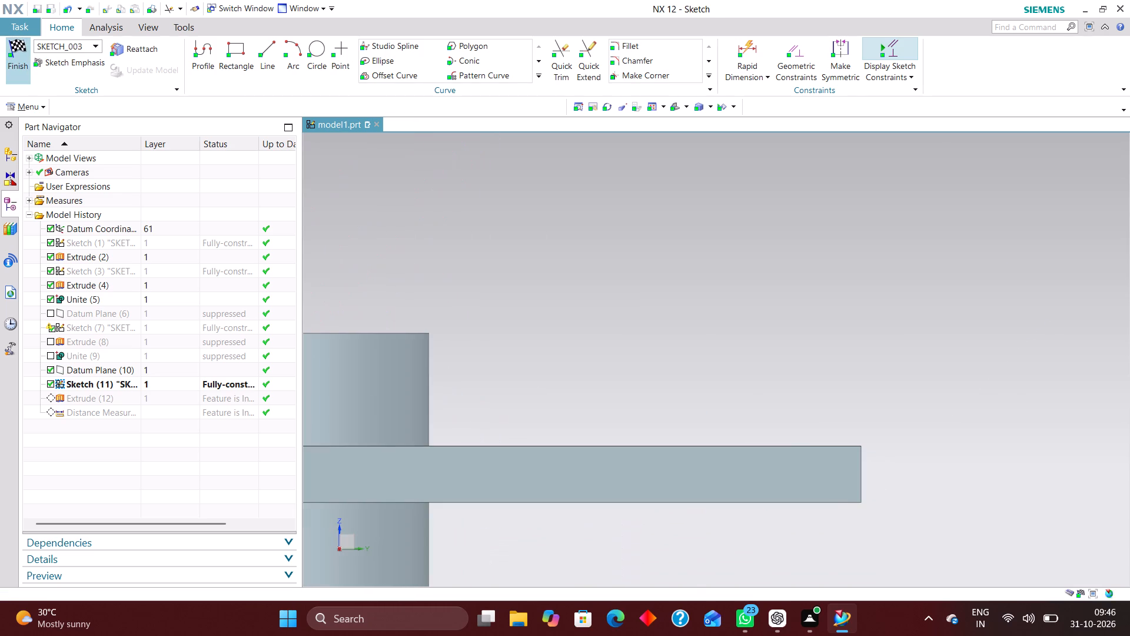
# Open Extrude (12) for editing and move its start limit back to 117 mm.
pyautogui.scroll(4, 872, 516)
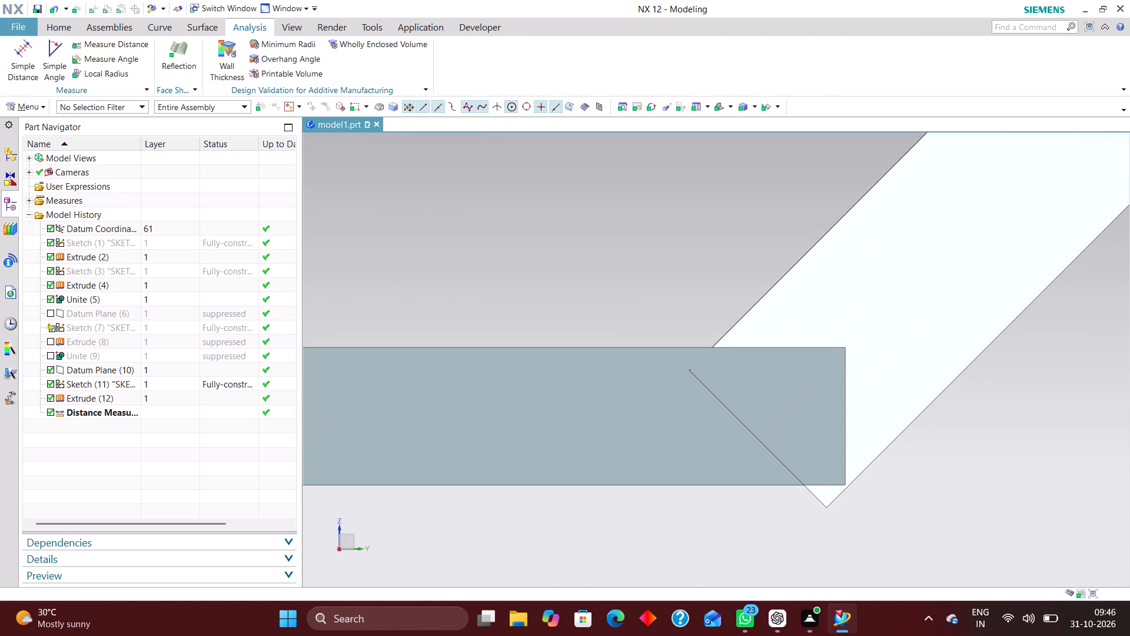
pyautogui.moveTo(875, 512); pyautogui.dragTo(879, 522, button='middle')
pyautogui.scroll(-4, 853, 339)
pyautogui.scroll(4, 900, 433)
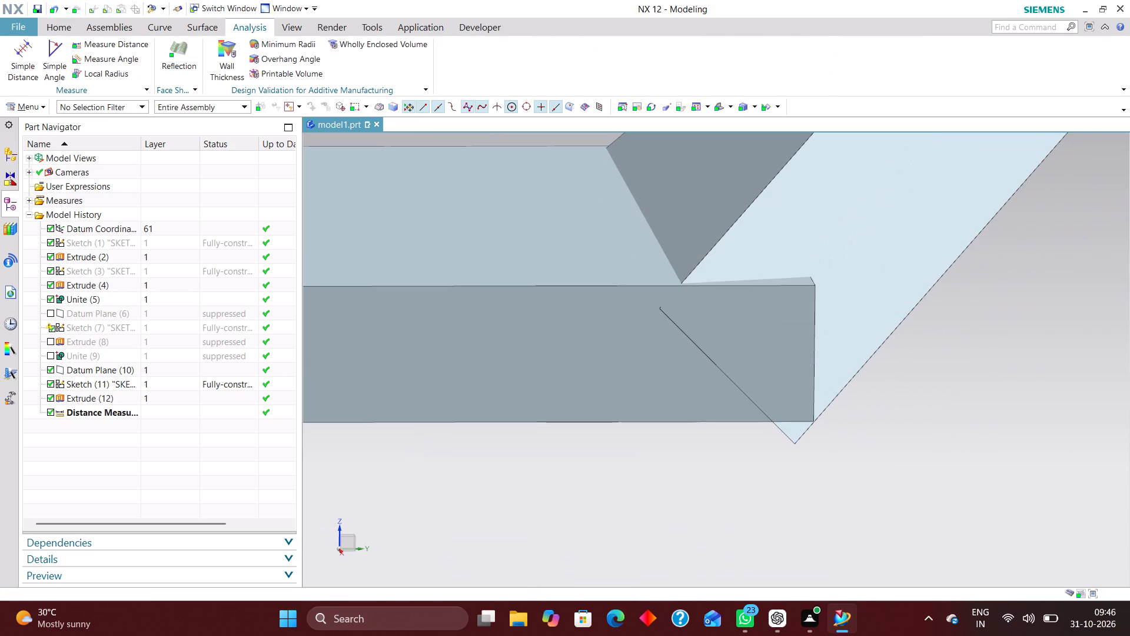
pyautogui.scroll(1, 898, 435)
pyautogui.moveTo(902, 449); pyautogui.dragTo(909, 461, button='middle')
pyautogui.doubleClick(811, 257)
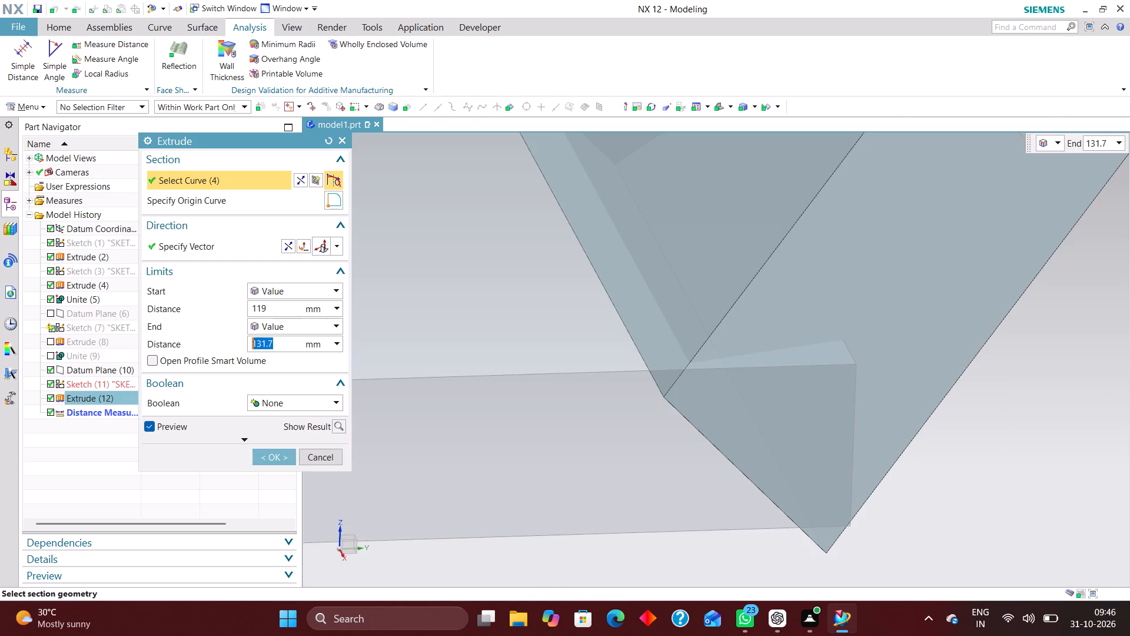
pyautogui.scroll(-7, 640, 310)
pyautogui.scroll(4, 689, 269)
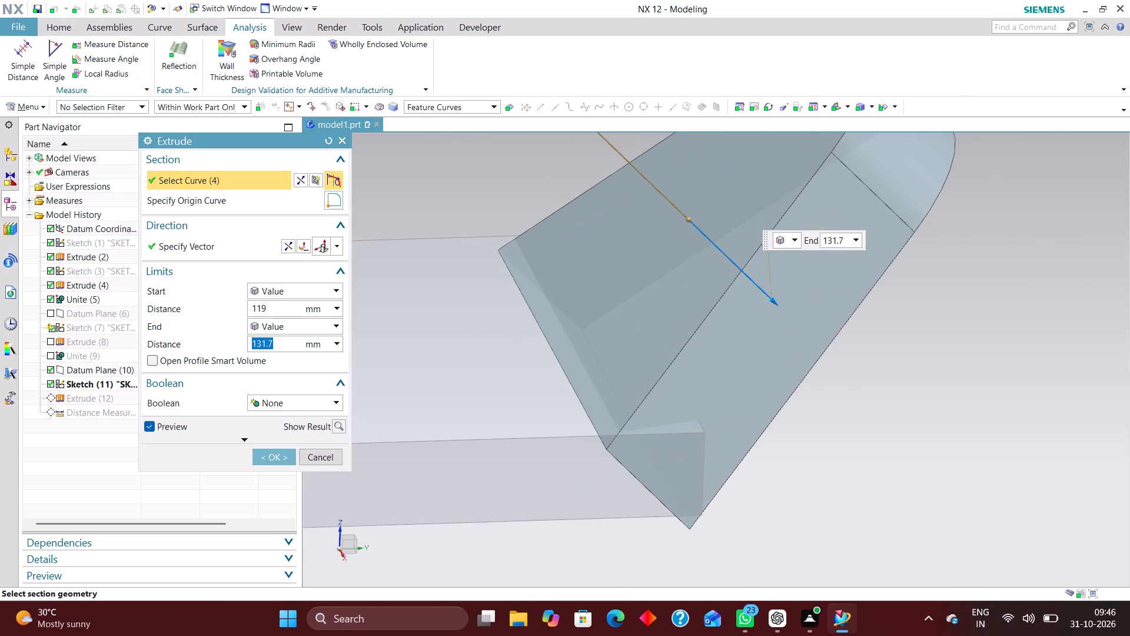
pyautogui.moveTo(690, 216); pyautogui.dragTo(673, 202)
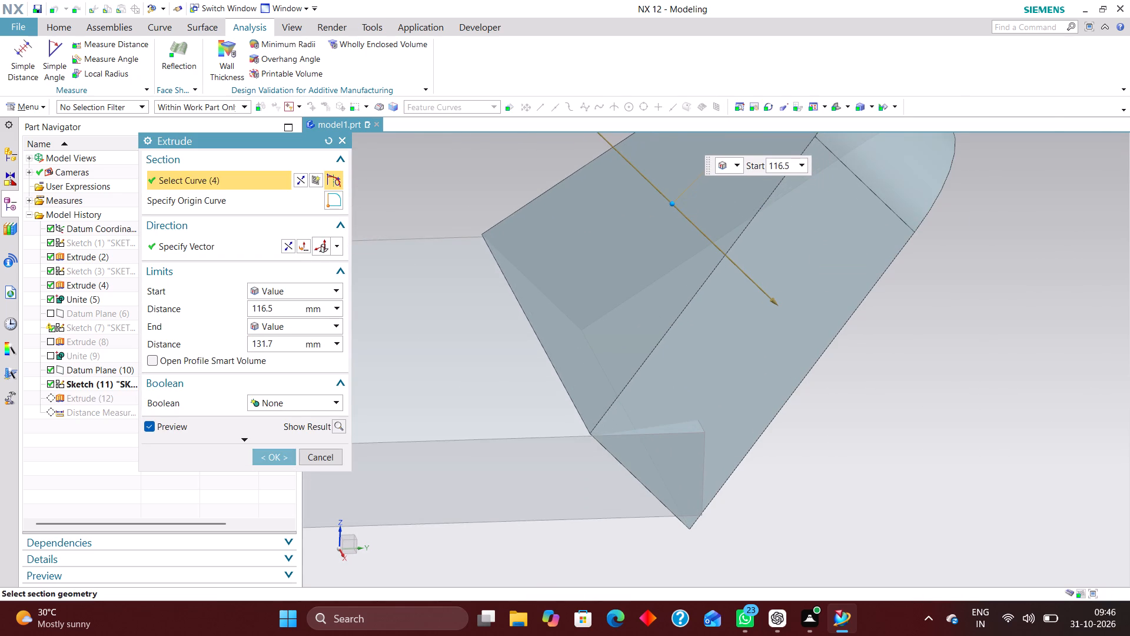
pyautogui.moveTo(673, 202); pyautogui.dragTo(674, 203)
pyautogui.moveTo(847, 437); pyautogui.dragTo(807, 434, button='right')
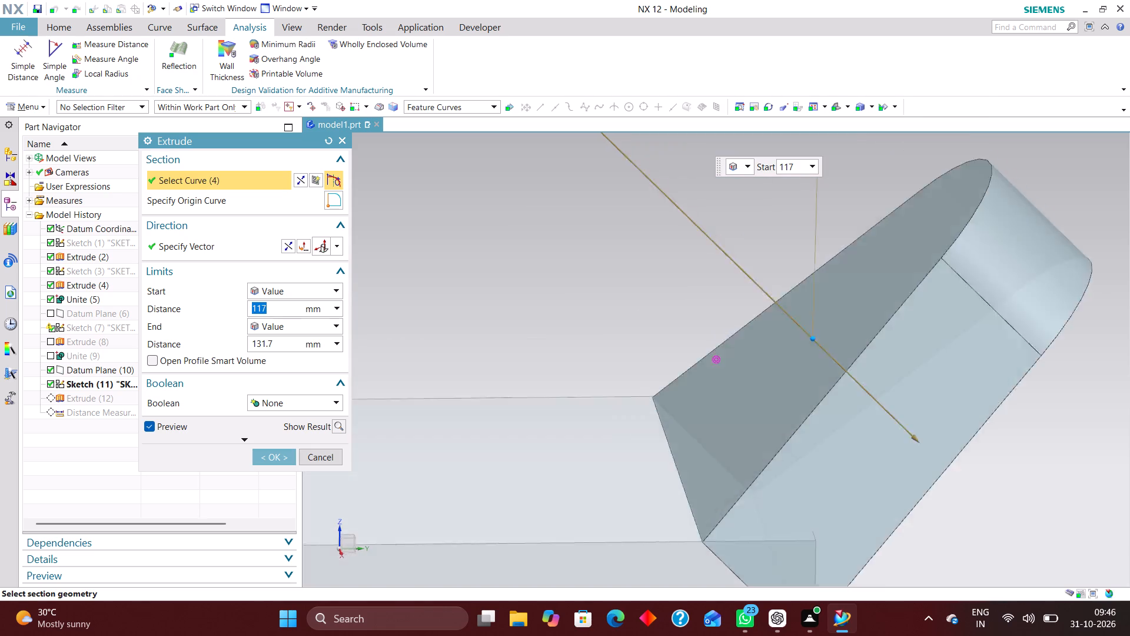
pyautogui.scroll(-6, 705, 344)
pyautogui.scroll(5, 764, 470)
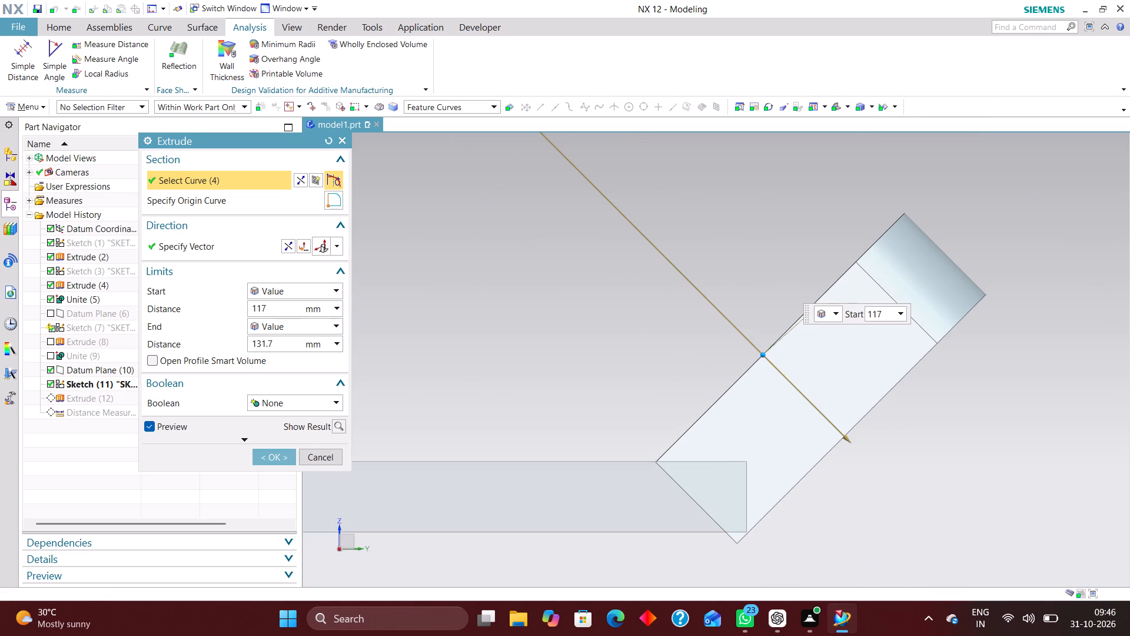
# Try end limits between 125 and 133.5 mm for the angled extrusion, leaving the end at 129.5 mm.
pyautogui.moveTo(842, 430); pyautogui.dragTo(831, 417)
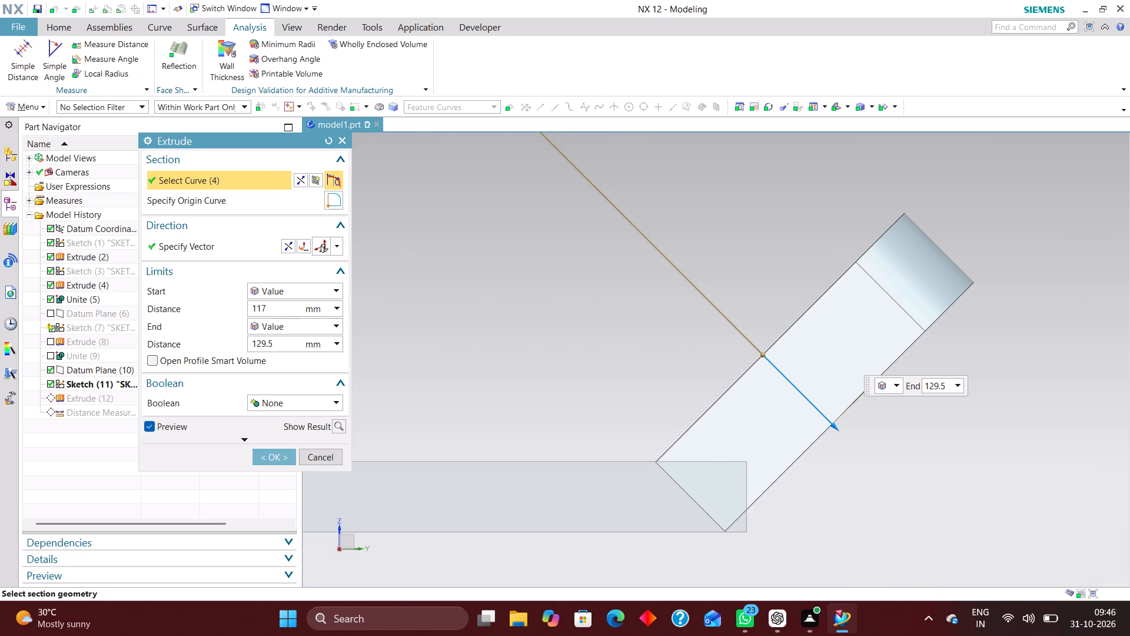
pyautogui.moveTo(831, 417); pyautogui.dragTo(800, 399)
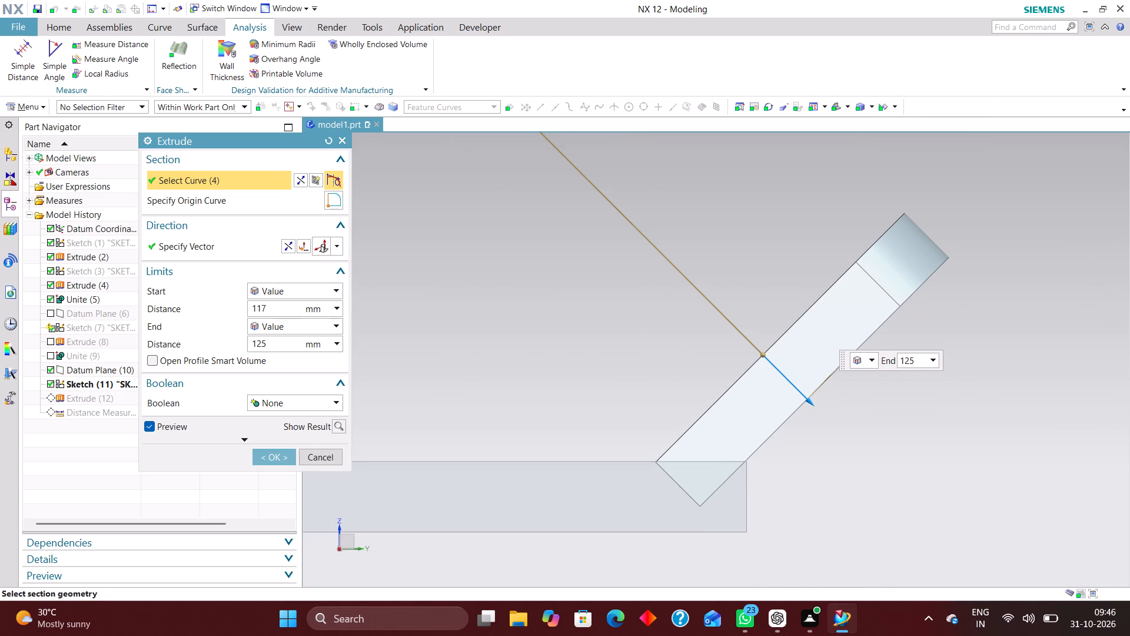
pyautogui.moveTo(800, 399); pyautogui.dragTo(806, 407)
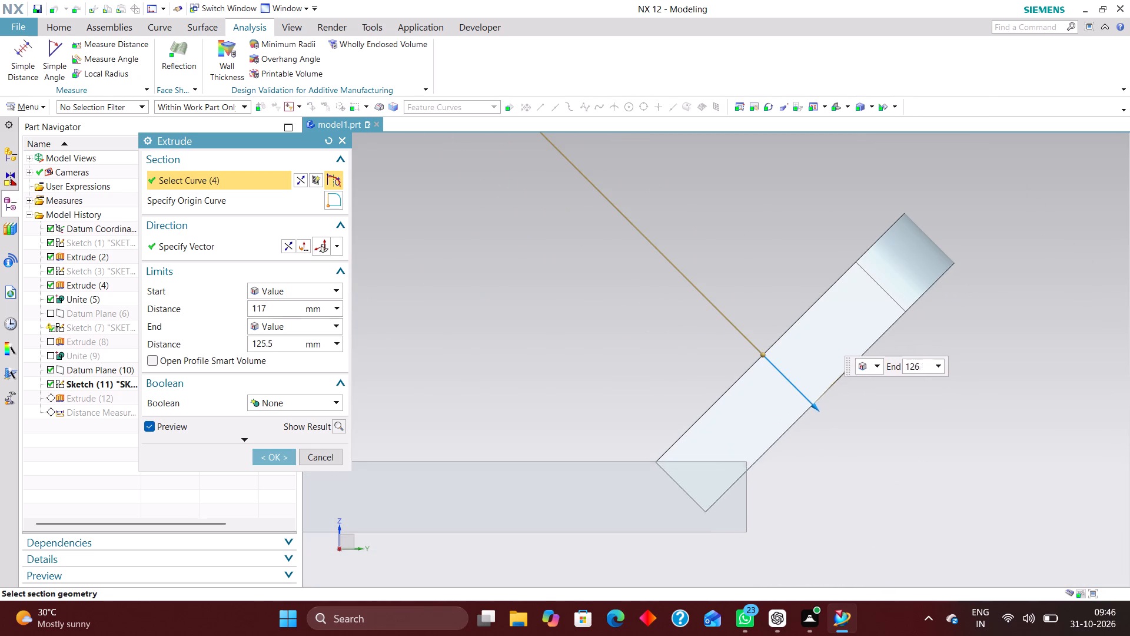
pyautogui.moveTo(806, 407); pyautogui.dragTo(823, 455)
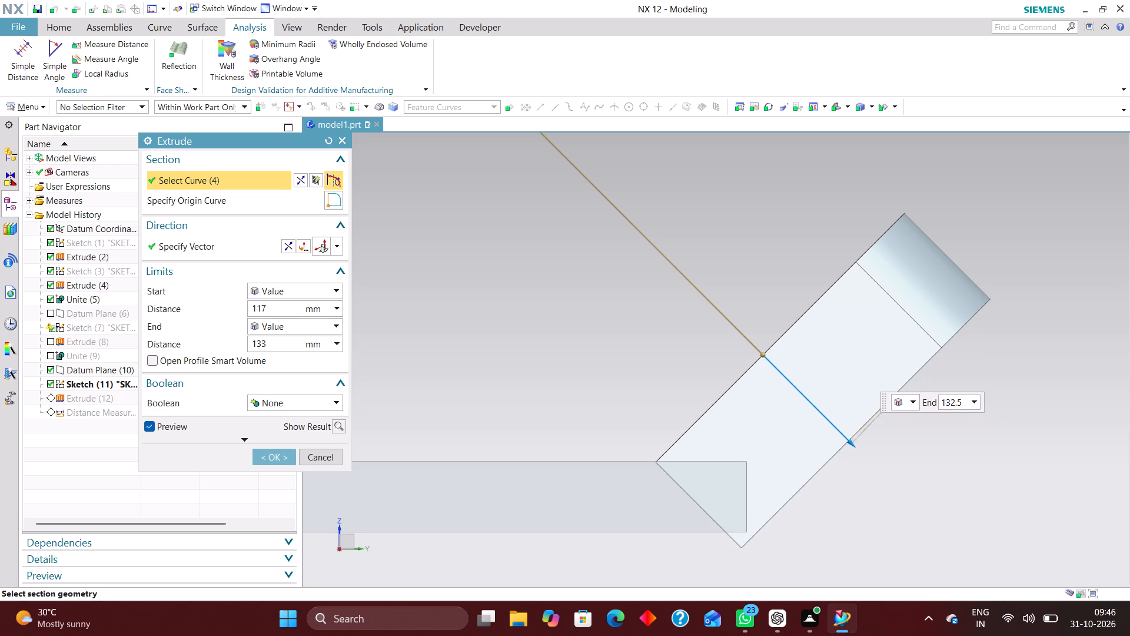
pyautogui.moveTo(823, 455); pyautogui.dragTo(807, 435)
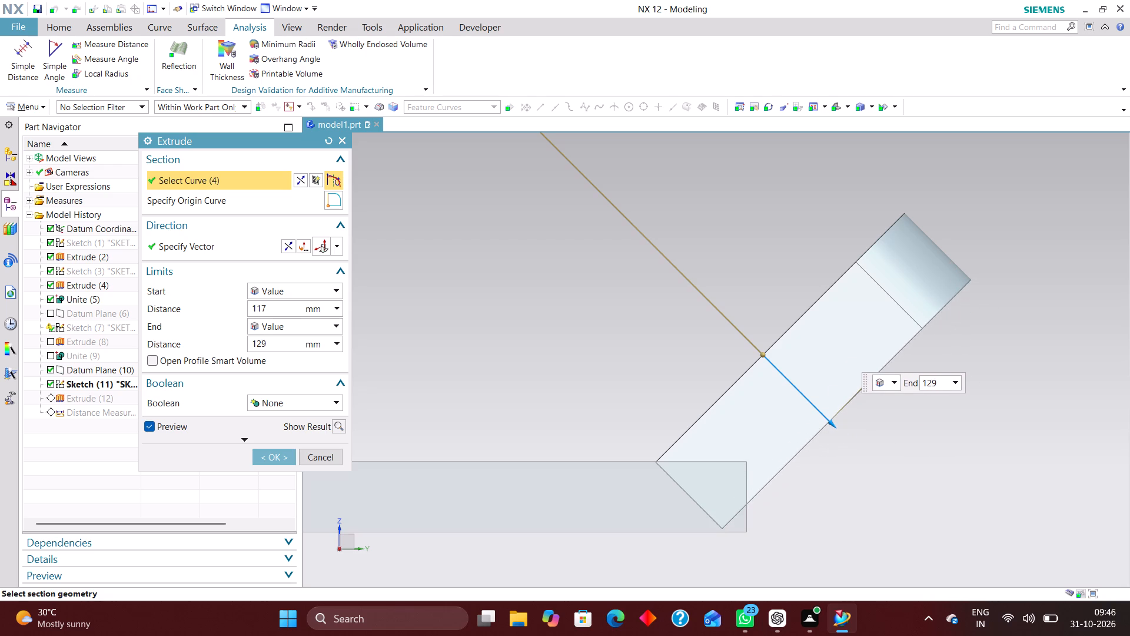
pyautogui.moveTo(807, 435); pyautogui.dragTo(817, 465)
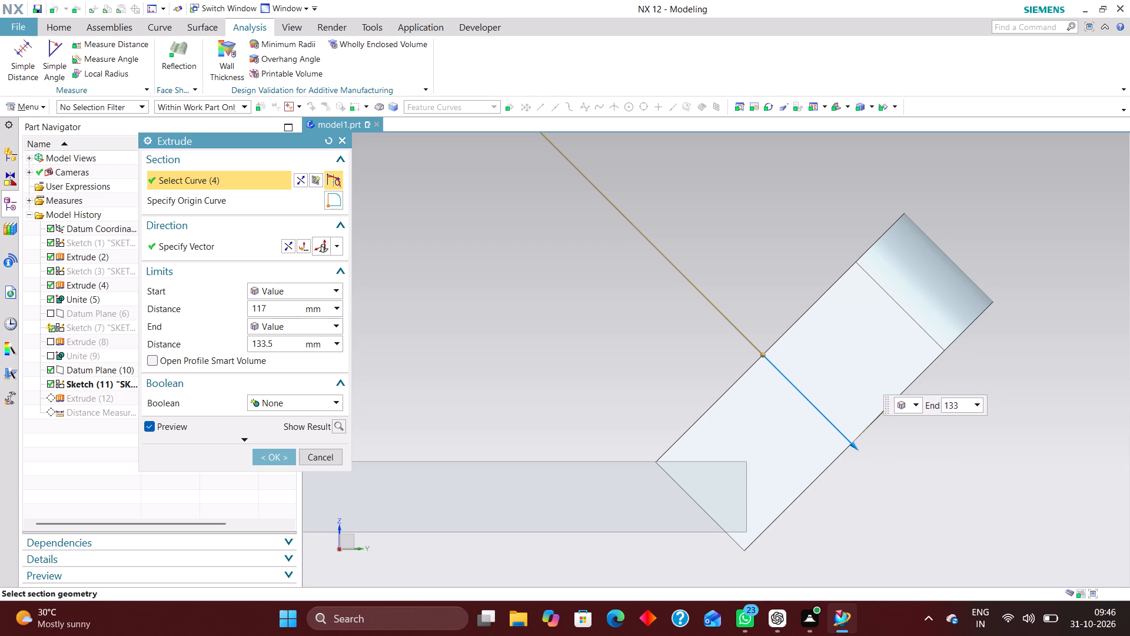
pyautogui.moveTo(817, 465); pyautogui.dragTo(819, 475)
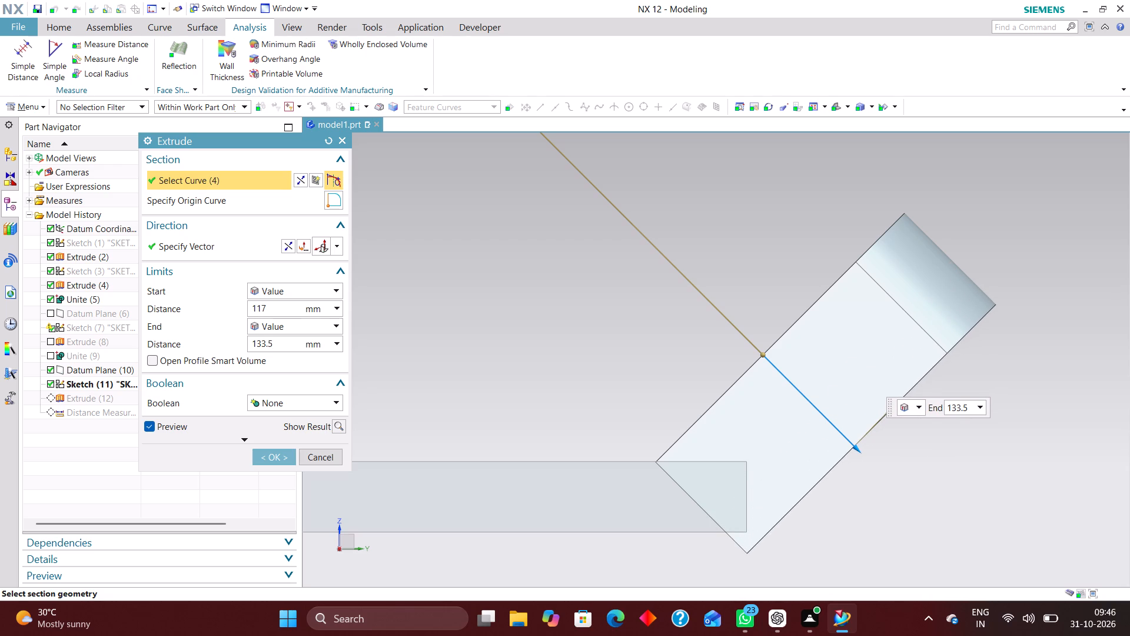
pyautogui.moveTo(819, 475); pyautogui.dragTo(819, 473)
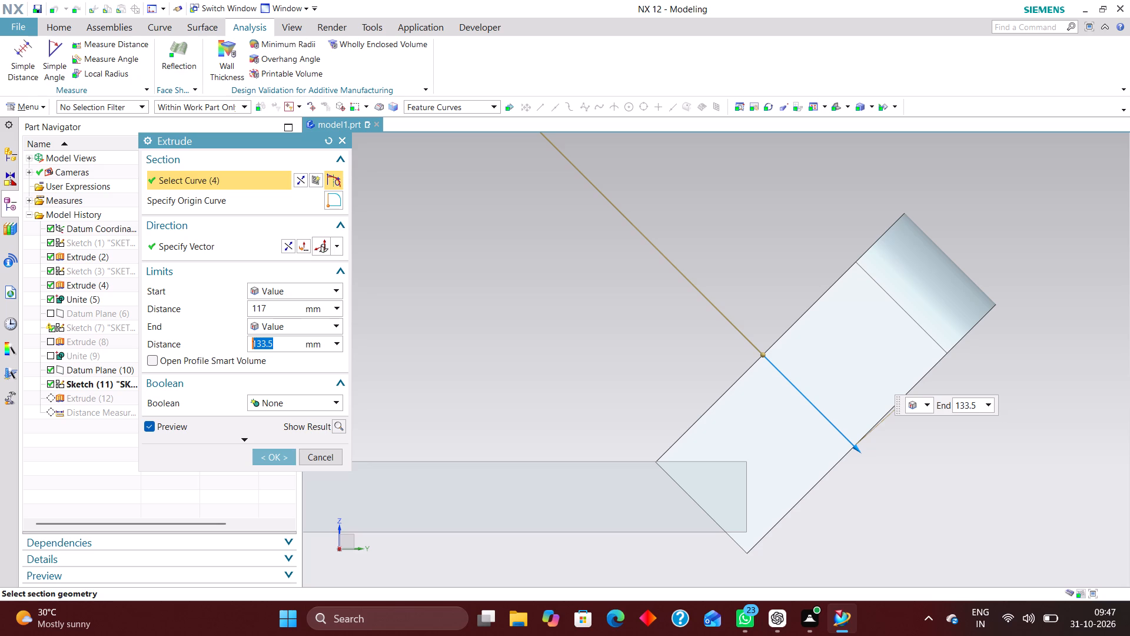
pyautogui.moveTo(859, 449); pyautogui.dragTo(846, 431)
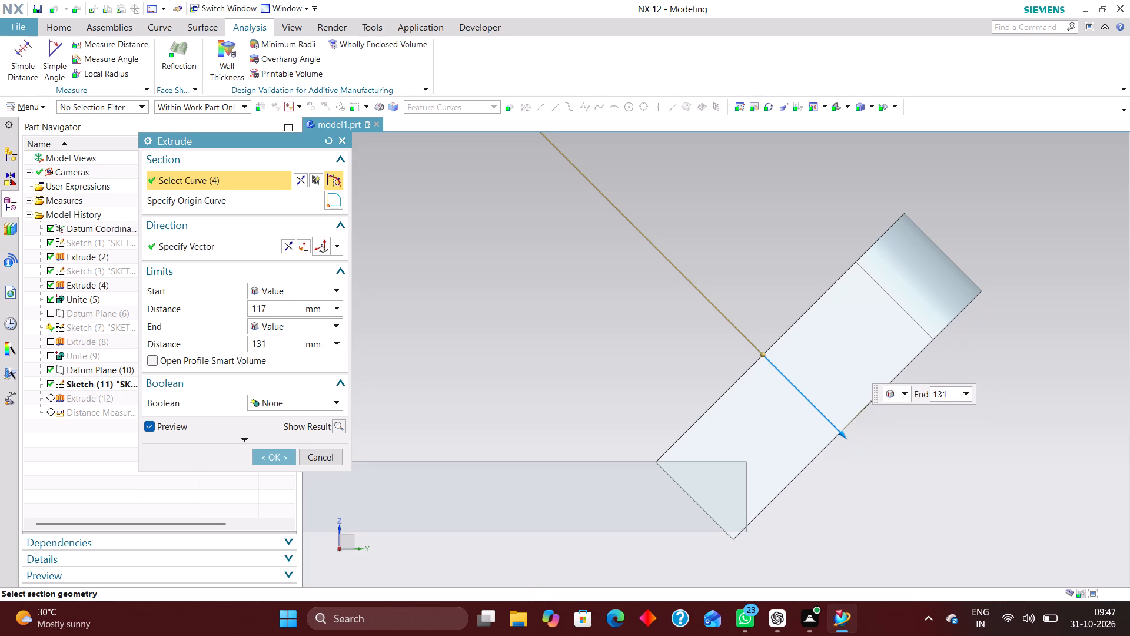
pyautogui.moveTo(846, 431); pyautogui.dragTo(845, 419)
# Set the angled extrusion's start limit to 125 mm and end limit to 131.5 mm, check its junction with the flat arm and apply the edit.
pyautogui.moveTo(759, 351); pyautogui.dragTo(792, 399)
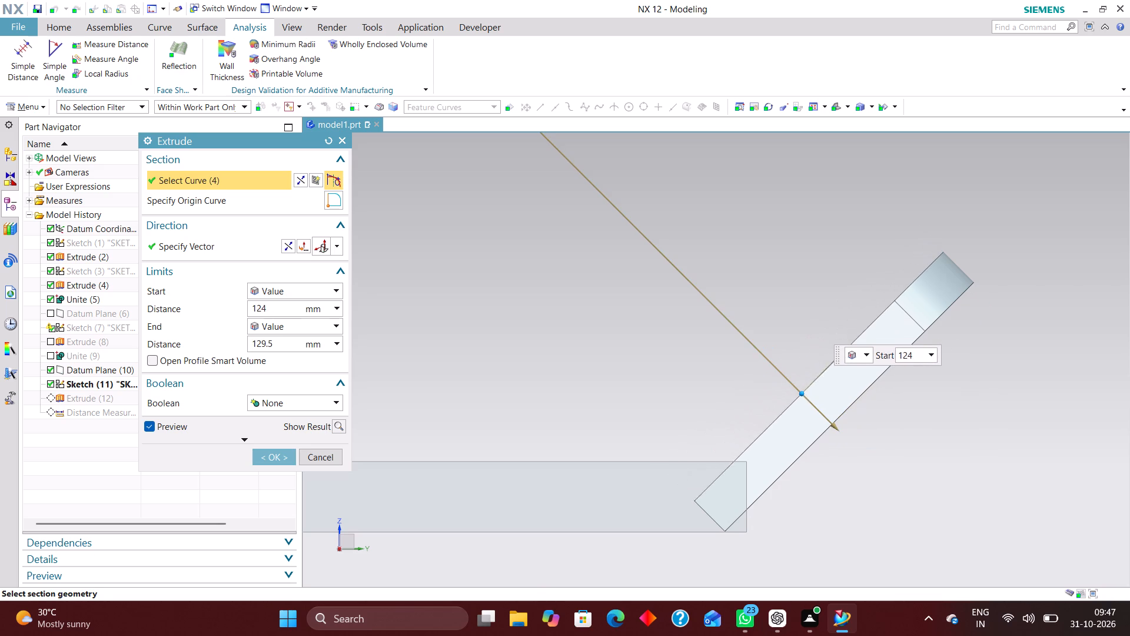
pyautogui.moveTo(792, 399); pyautogui.dragTo(792, 405)
pyautogui.moveTo(835, 422); pyautogui.dragTo(852, 443)
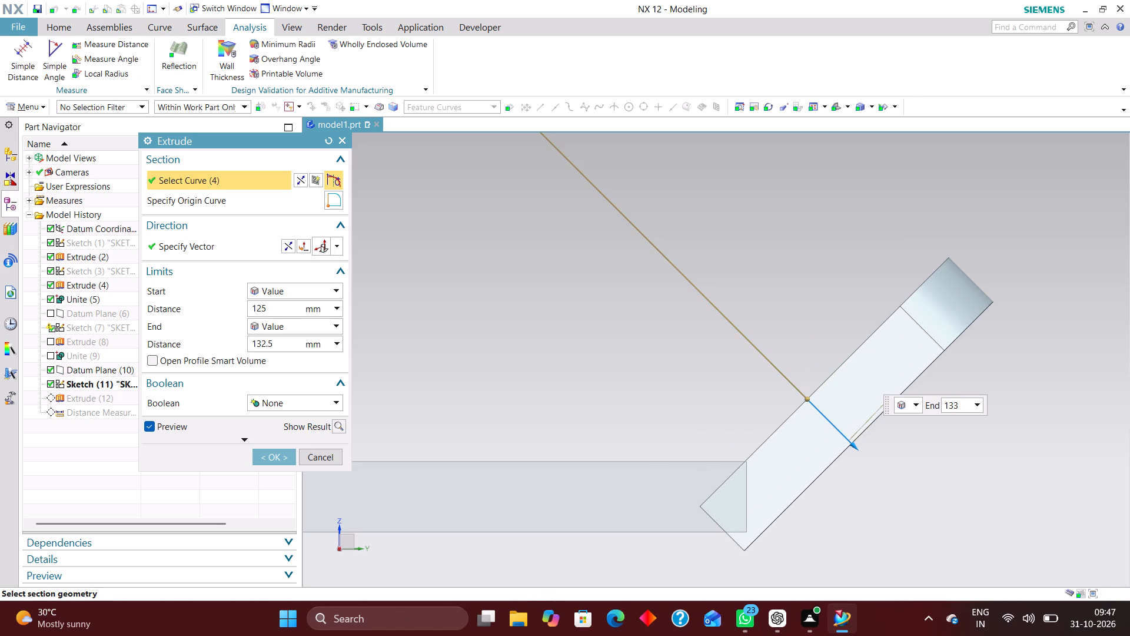
pyautogui.moveTo(852, 443); pyautogui.dragTo(846, 437)
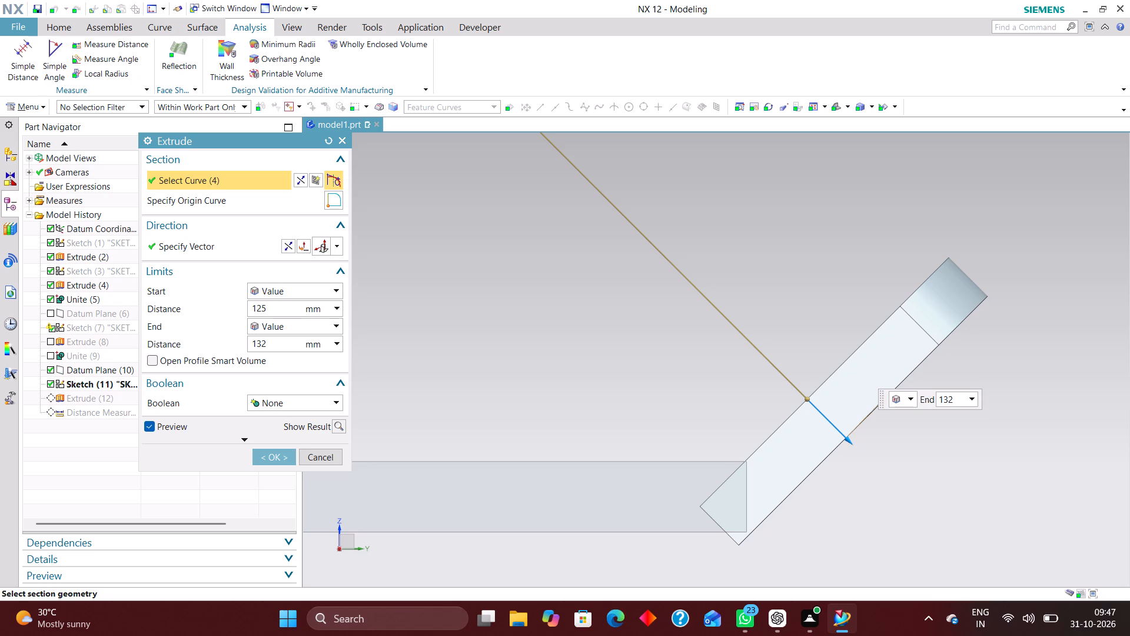
pyautogui.moveTo(846, 437); pyautogui.dragTo(846, 435)
pyautogui.scroll(-3, 847, 508)
pyautogui.moveTo(848, 519); pyautogui.dragTo(853, 524, button='middle')
pyautogui.scroll(1, 849, 521)
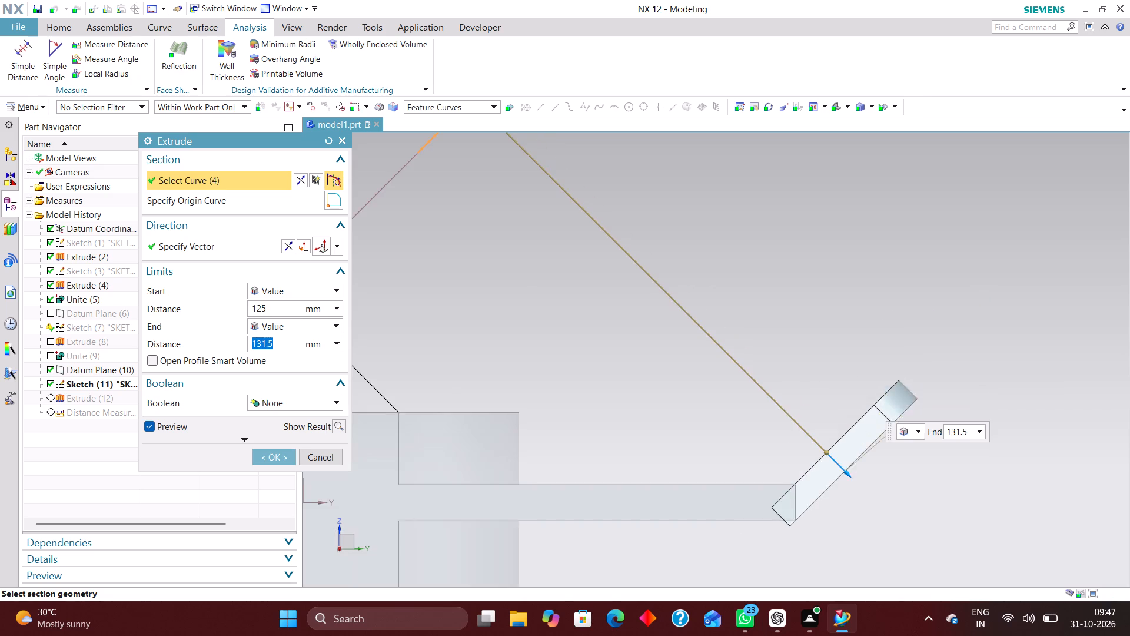
pyautogui.moveTo(853, 524); pyautogui.dragTo(860, 527, button='middle')
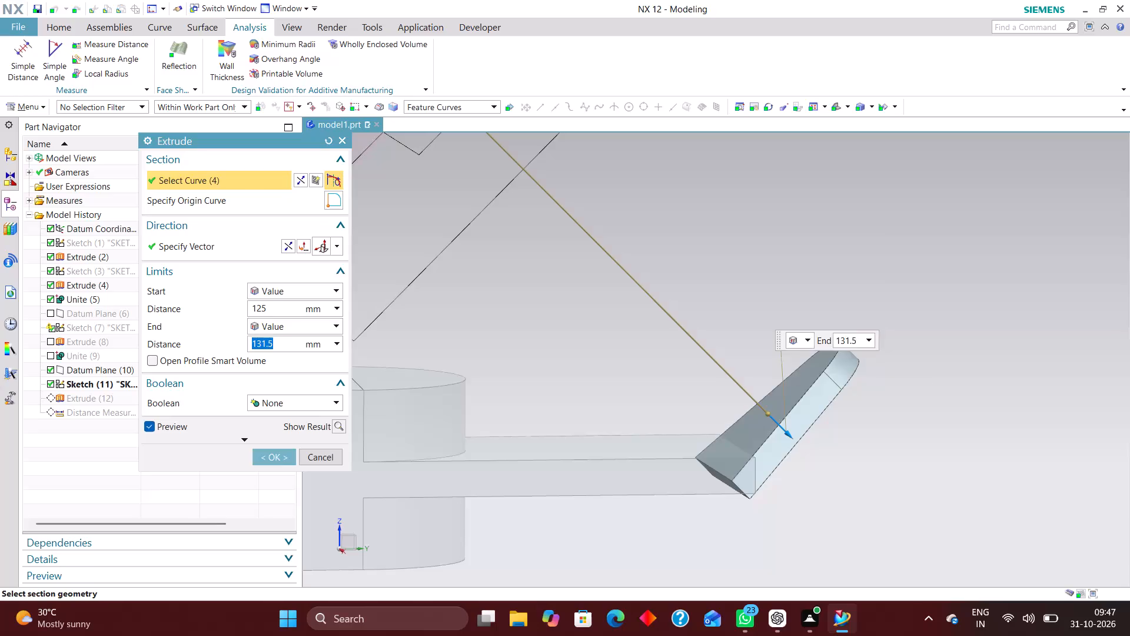
pyautogui.scroll(5, 793, 453)
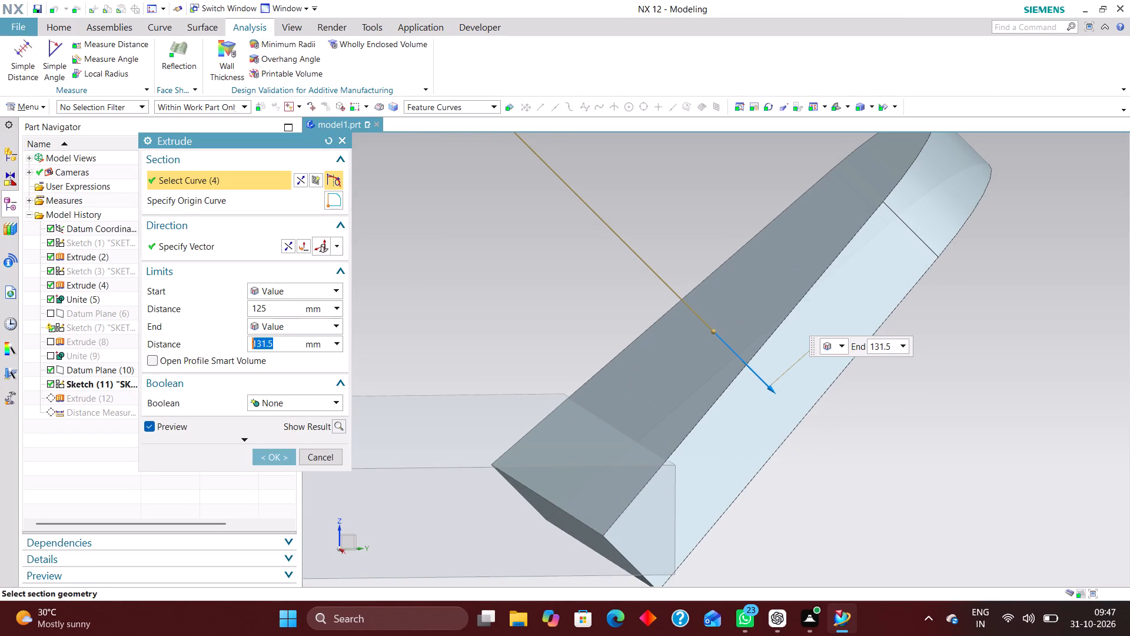
pyautogui.moveTo(763, 482); pyautogui.dragTo(776, 498, button='middle')
pyautogui.scroll(-7, 786, 493)
pyautogui.middleClick(781, 473)
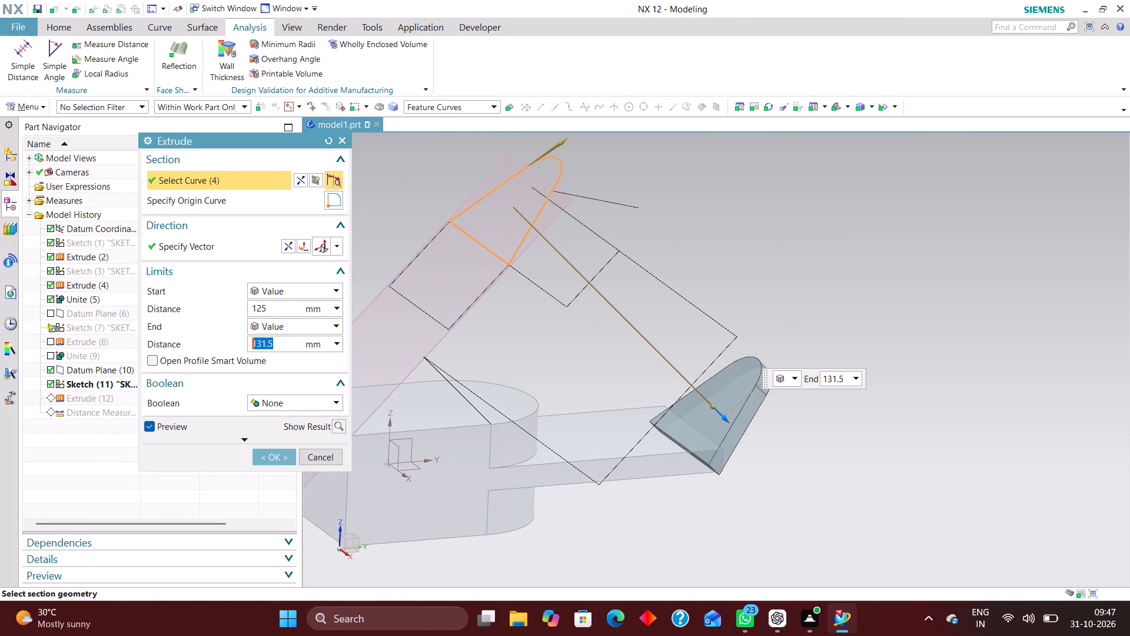
pyautogui.click(280, 453)
# Reopen Sketch (11) with rollback, try 90, 89 and 88 mm for the arc centre's long vertical distance, settle on 87 mm and finish the sketch.
pyautogui.scroll(7, 734, 452)
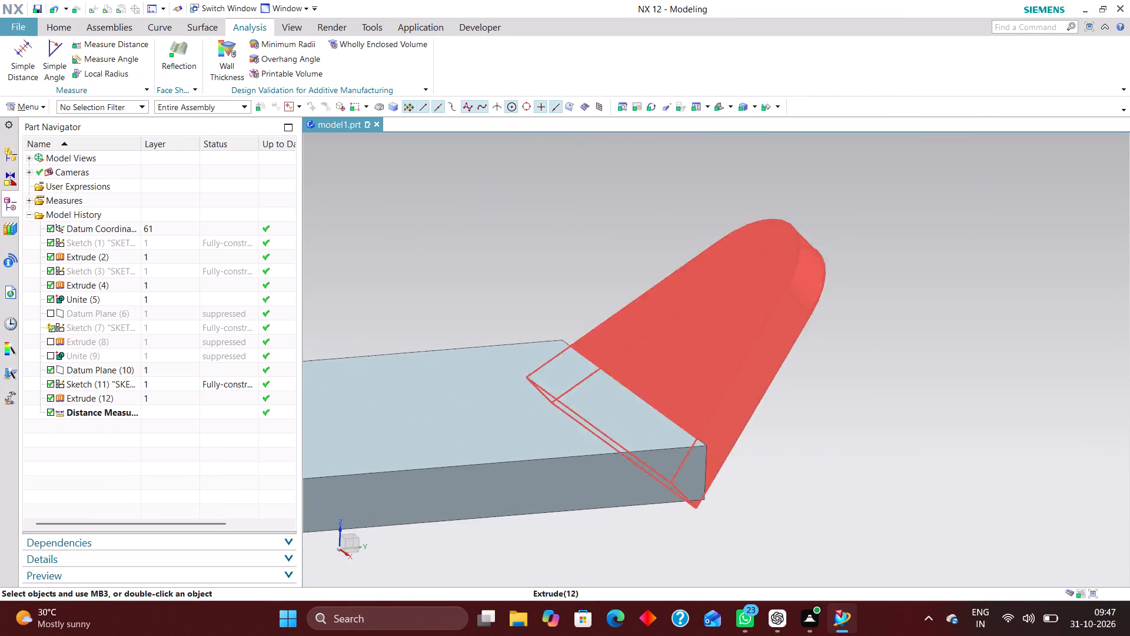
pyautogui.scroll(4, 706, 422)
pyautogui.scroll(-6, 713, 414)
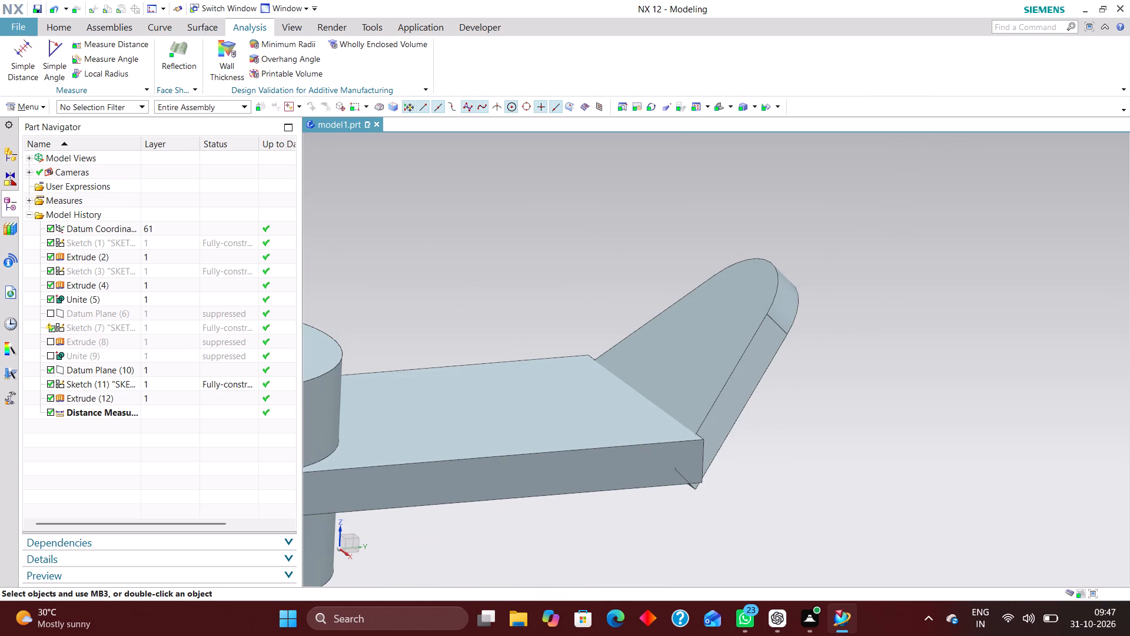
pyautogui.click(163, 382)
pyautogui.rightClick(163, 380)
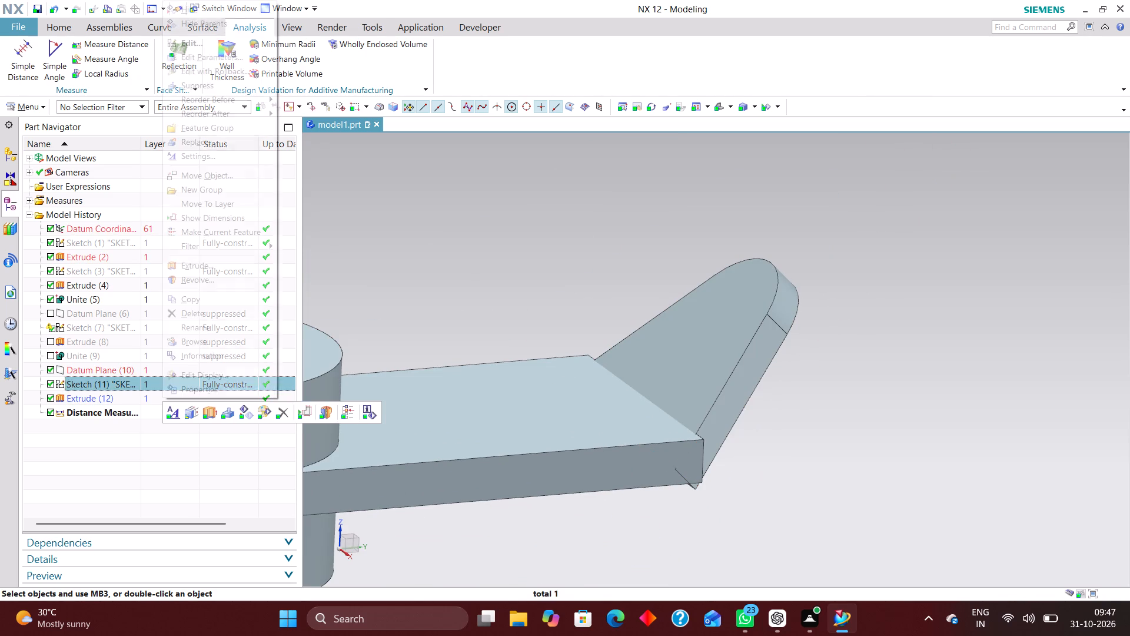
pyautogui.click(243, 72)
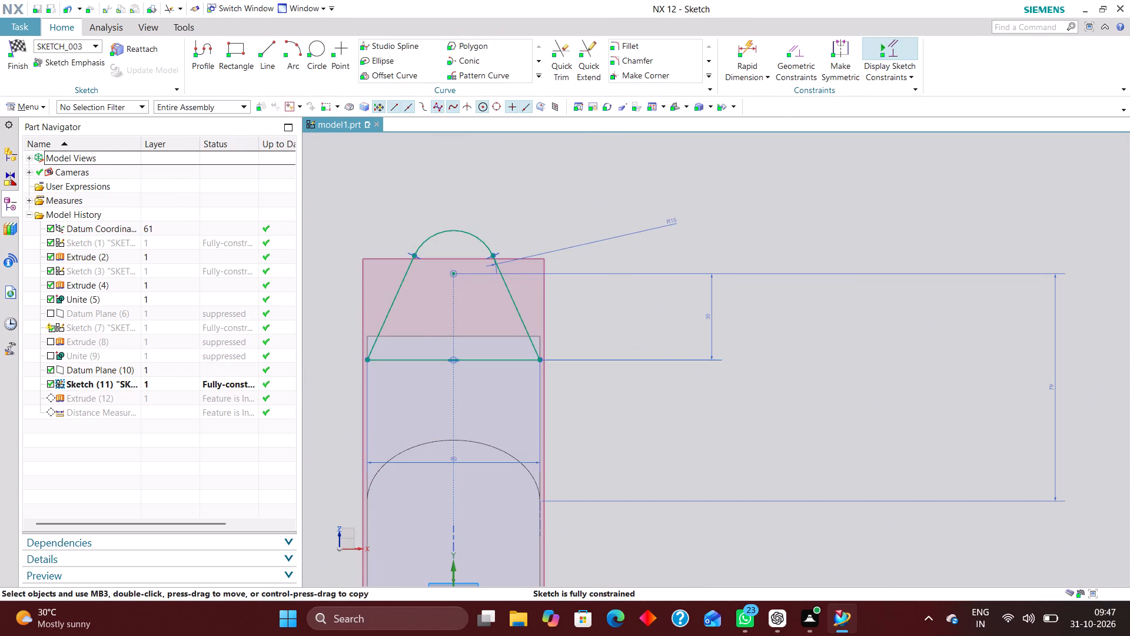
pyautogui.scroll(-2, 757, 383)
pyautogui.doubleClick(949, 390)
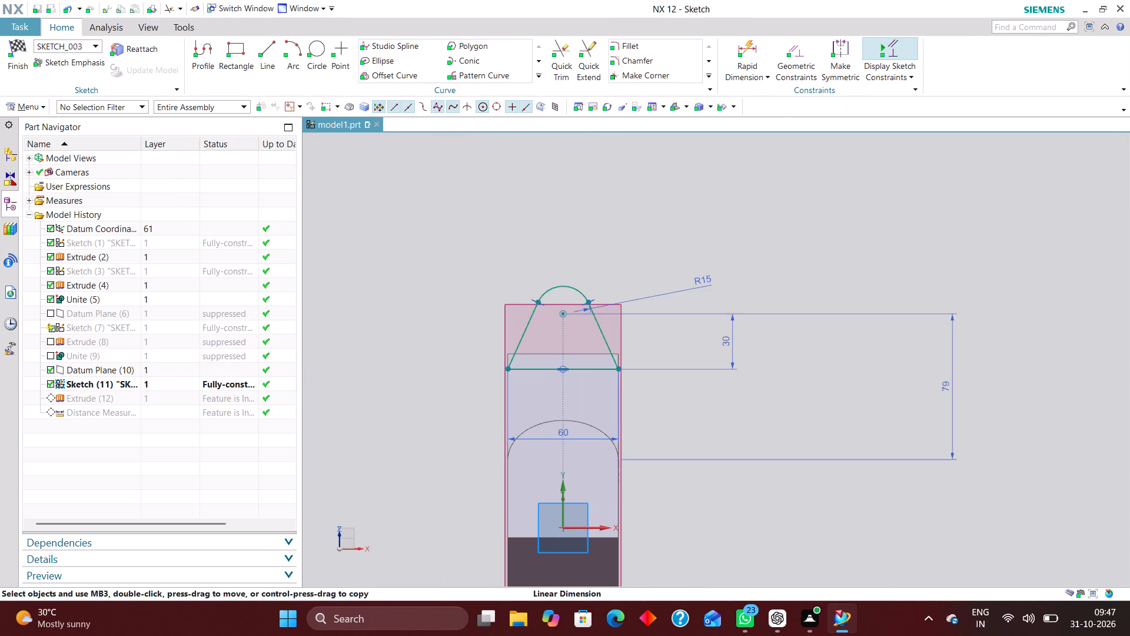
pyautogui.write('90')
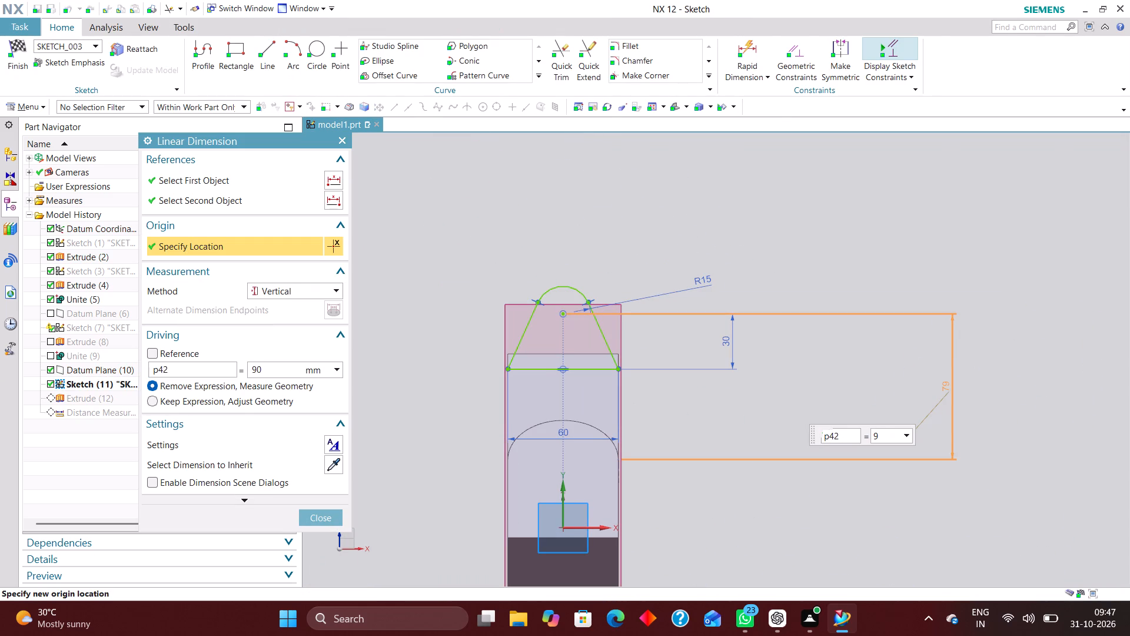
pyautogui.press('Return')
pyautogui.write('89')
pyautogui.press('Return')
pyautogui.write('88')
pyautogui.press('Return')
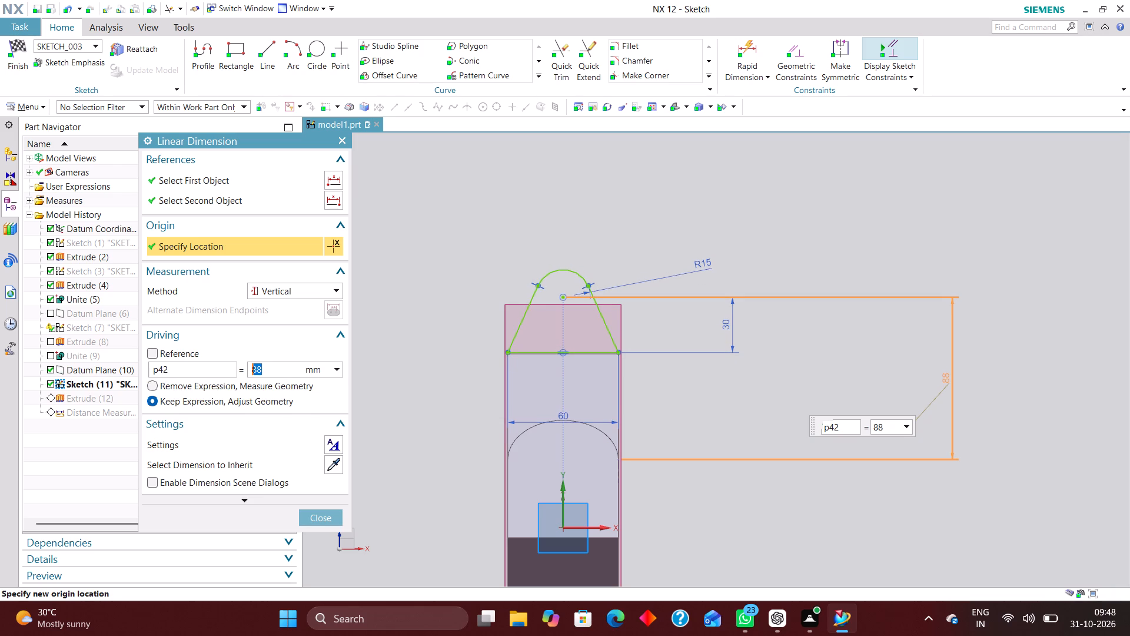
pyautogui.write('87')
pyautogui.press('Return')
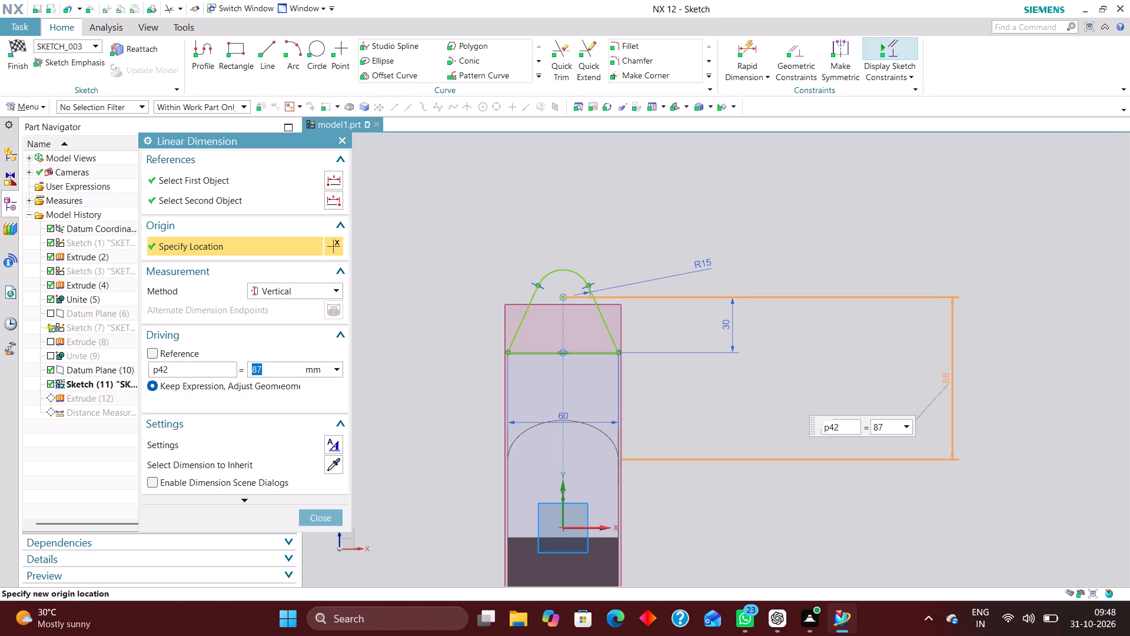
pyautogui.click(313, 517)
pyautogui.click(24, 41)
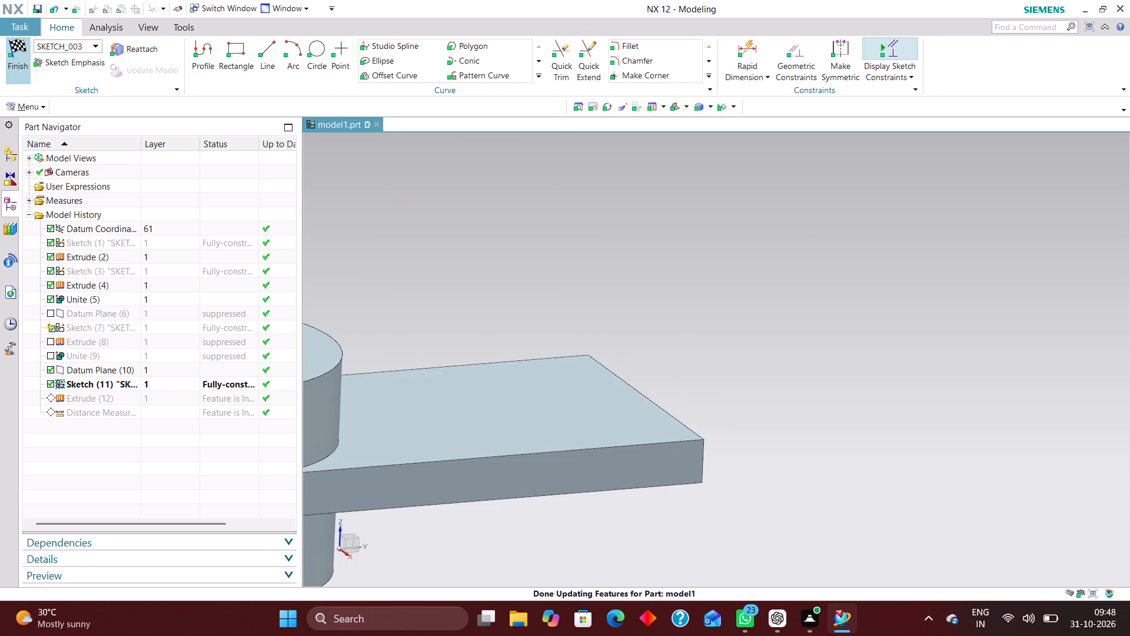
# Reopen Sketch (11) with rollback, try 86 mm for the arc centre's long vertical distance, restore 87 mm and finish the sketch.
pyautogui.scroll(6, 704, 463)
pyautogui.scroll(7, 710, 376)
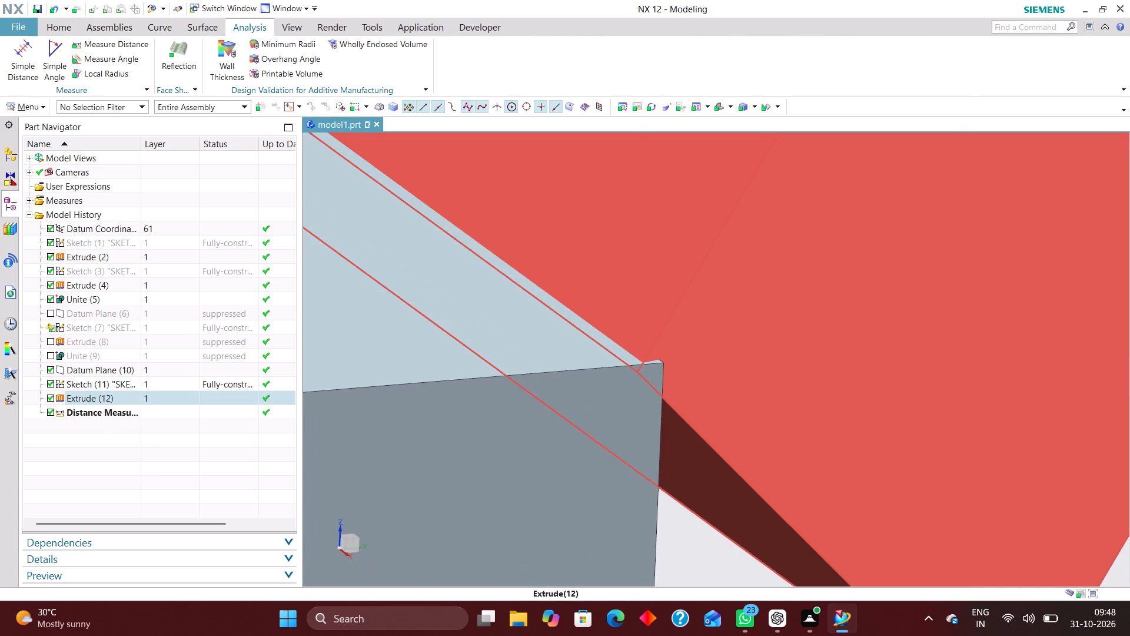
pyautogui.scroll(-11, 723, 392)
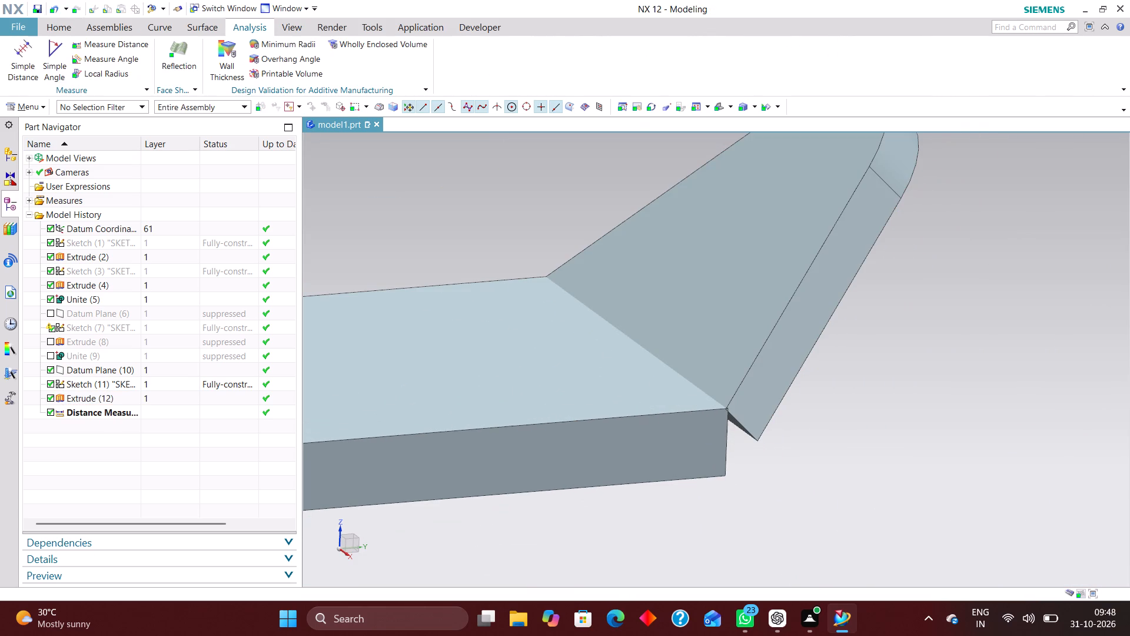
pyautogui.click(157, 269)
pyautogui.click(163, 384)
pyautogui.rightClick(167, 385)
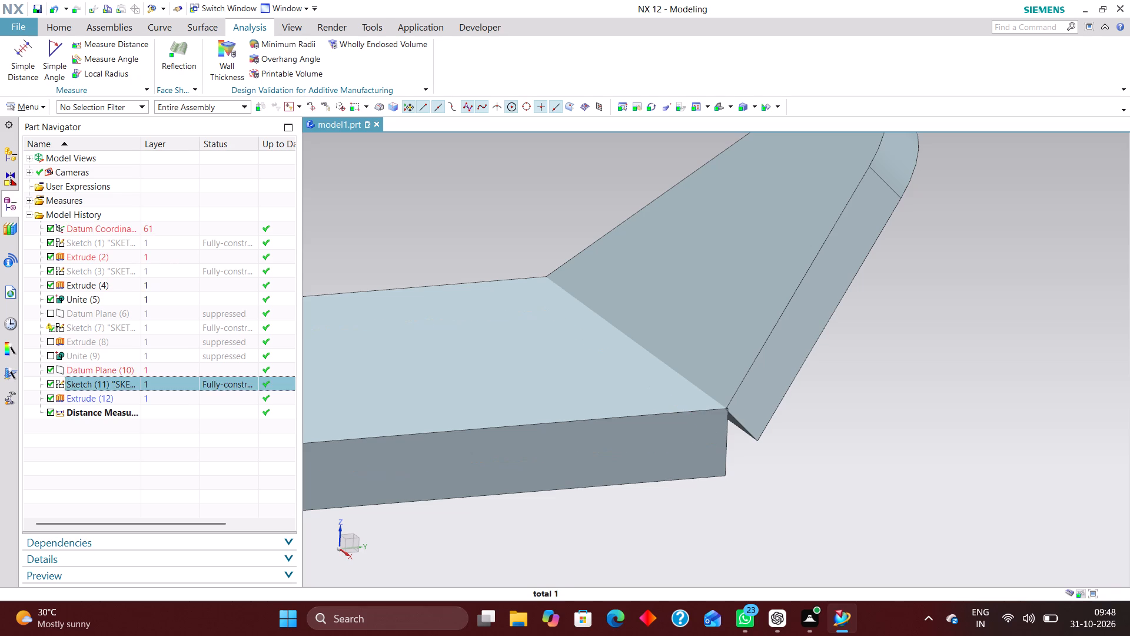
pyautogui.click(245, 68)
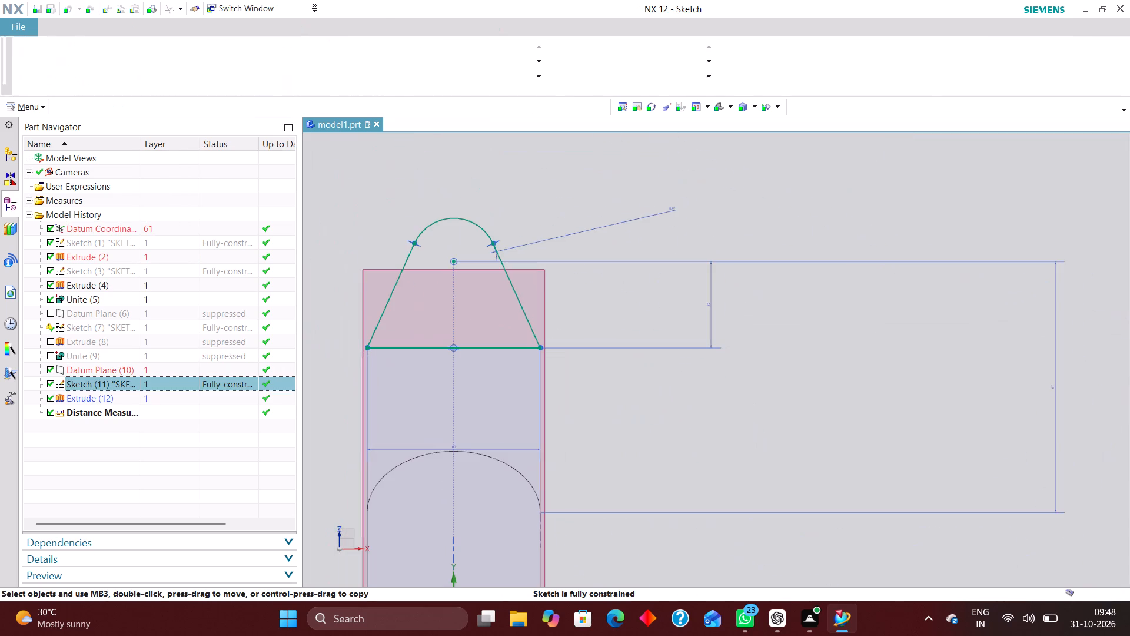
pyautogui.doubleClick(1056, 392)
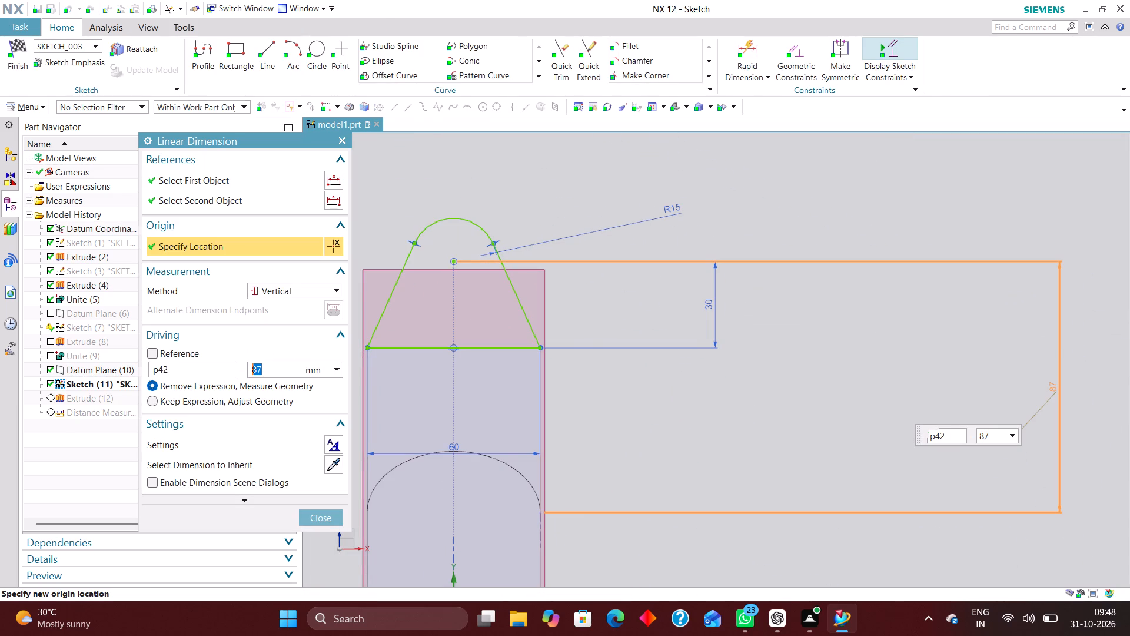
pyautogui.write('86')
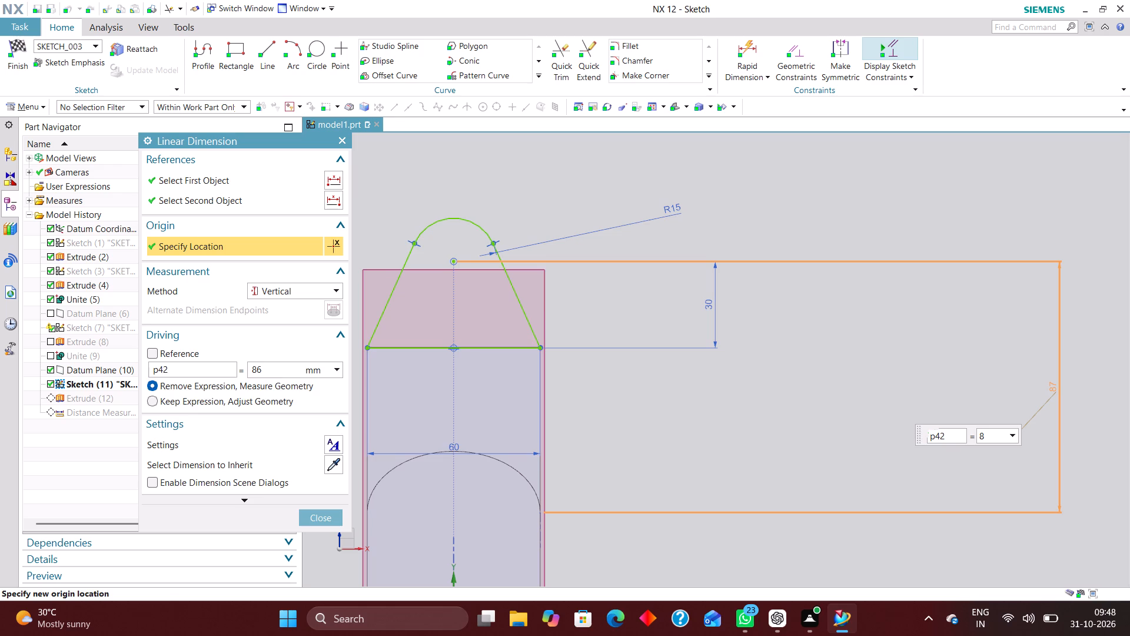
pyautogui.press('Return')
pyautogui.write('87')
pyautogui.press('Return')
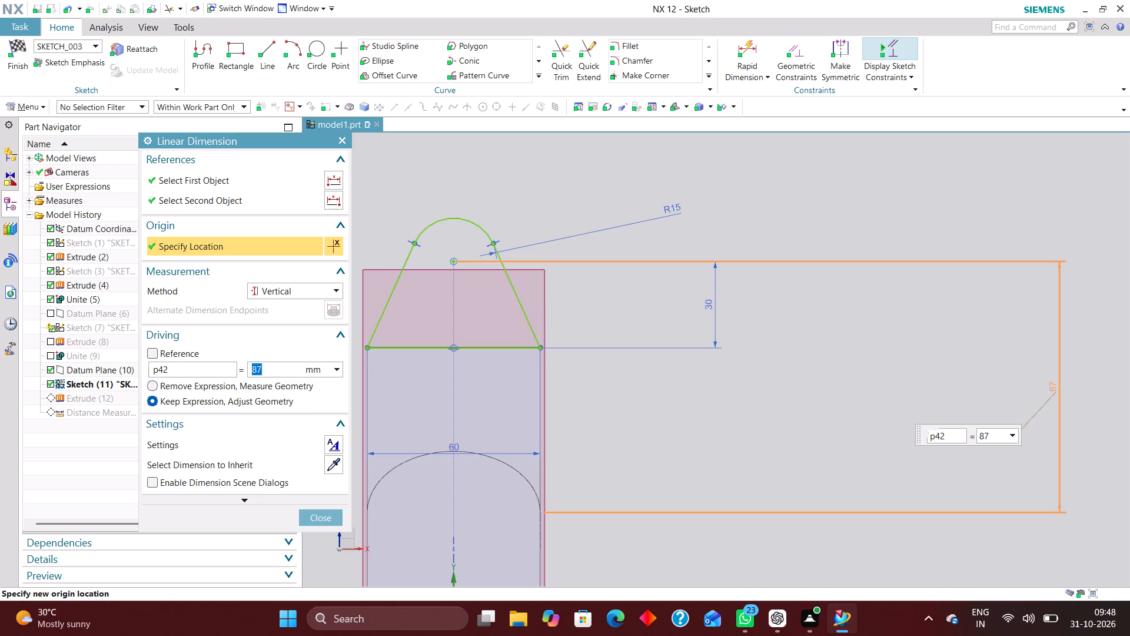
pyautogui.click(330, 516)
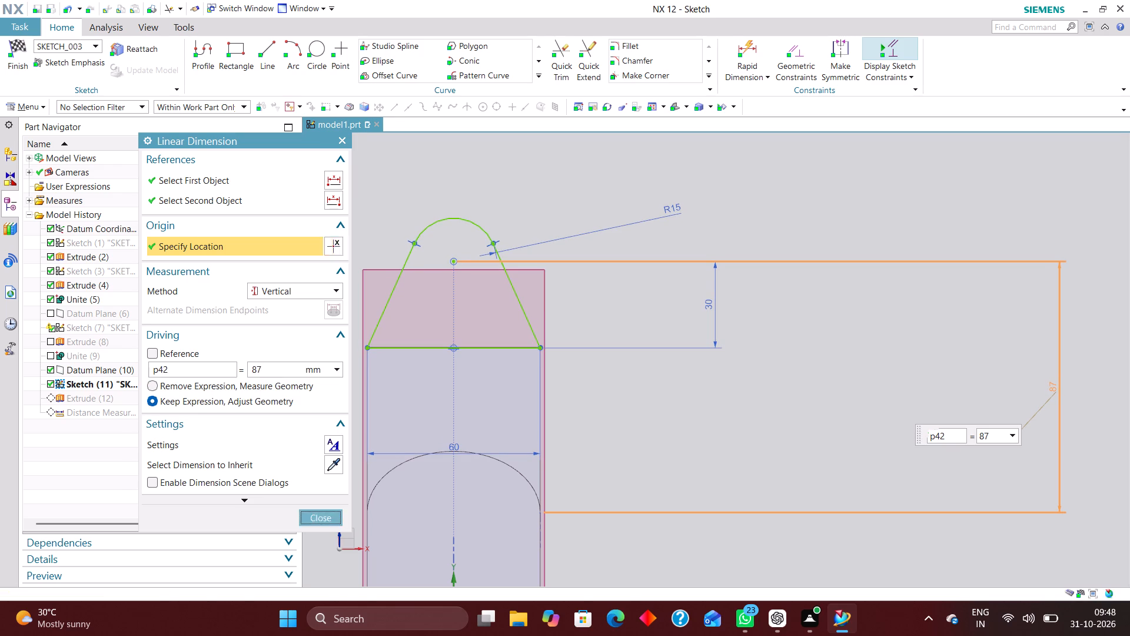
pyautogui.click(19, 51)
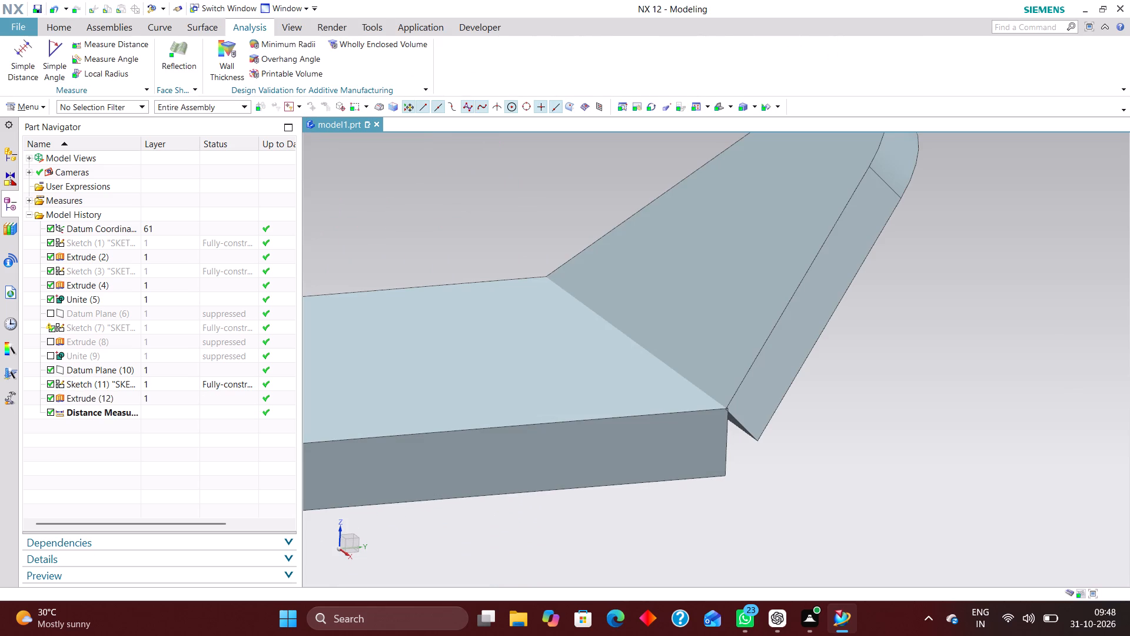
# Edit the angled Extrude (12), try end limits of 135 and 136 mm, settle on 135 mm and apply.
pyautogui.scroll(4, 747, 450)
pyautogui.doubleClick(757, 373)
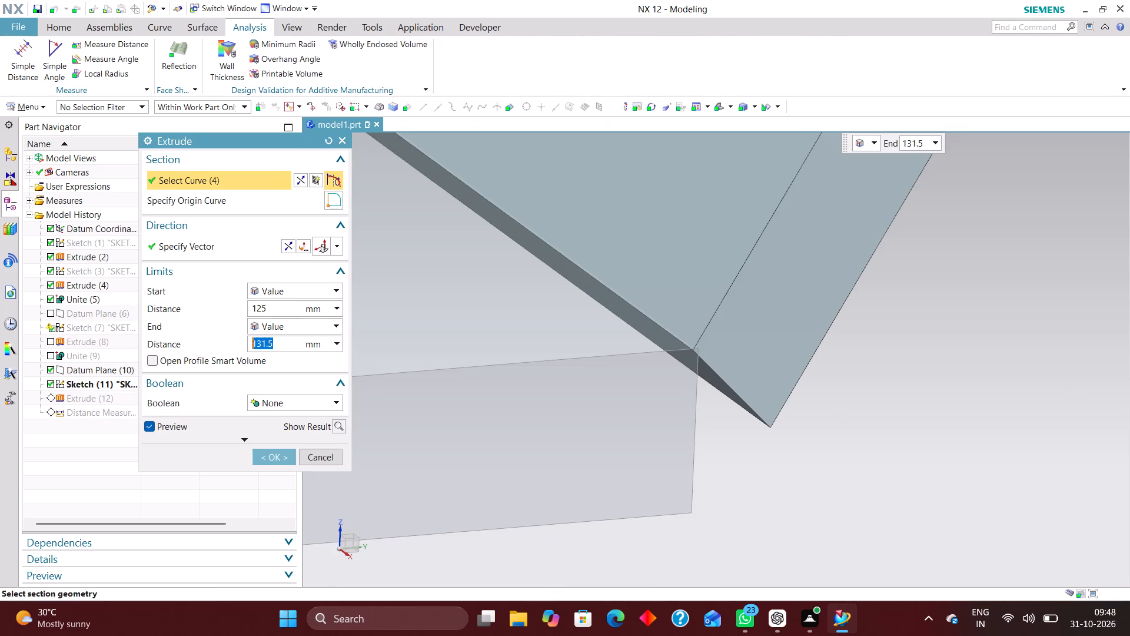
pyautogui.scroll(-4, 626, 408)
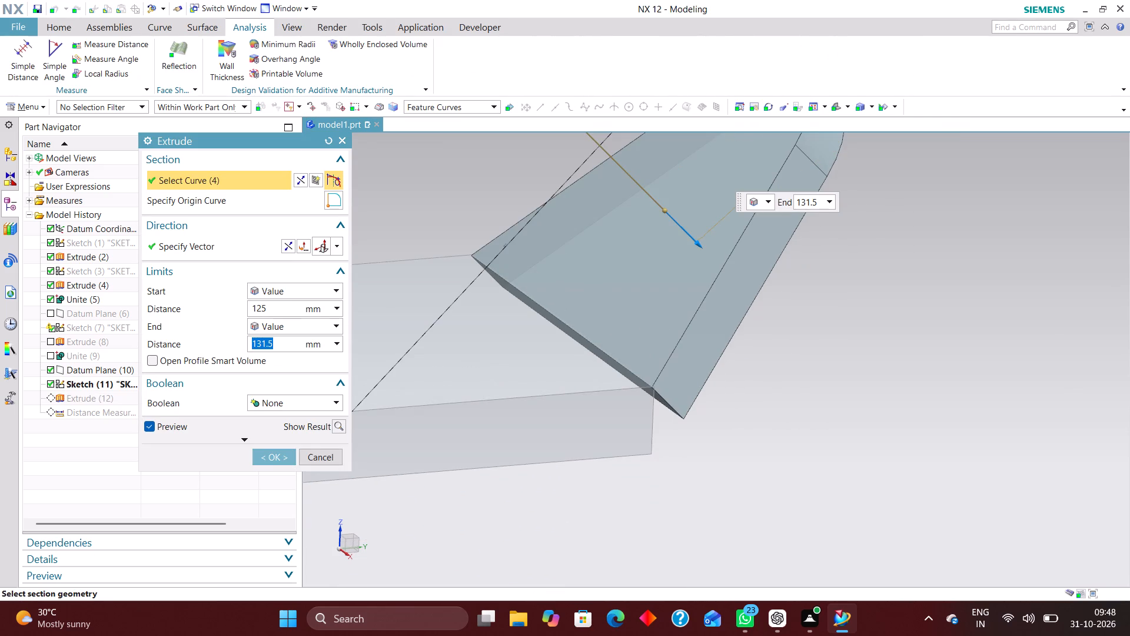
pyautogui.scroll(-3, 753, 368)
pyautogui.scroll(3, 740, 321)
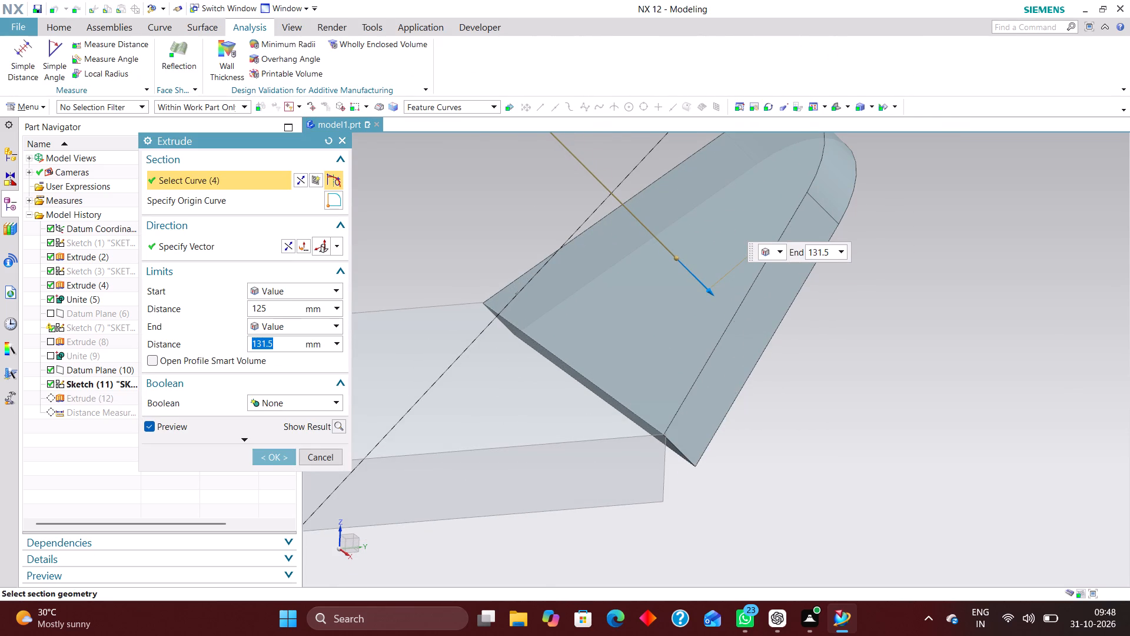
pyautogui.moveTo(714, 288); pyautogui.dragTo(727, 308)
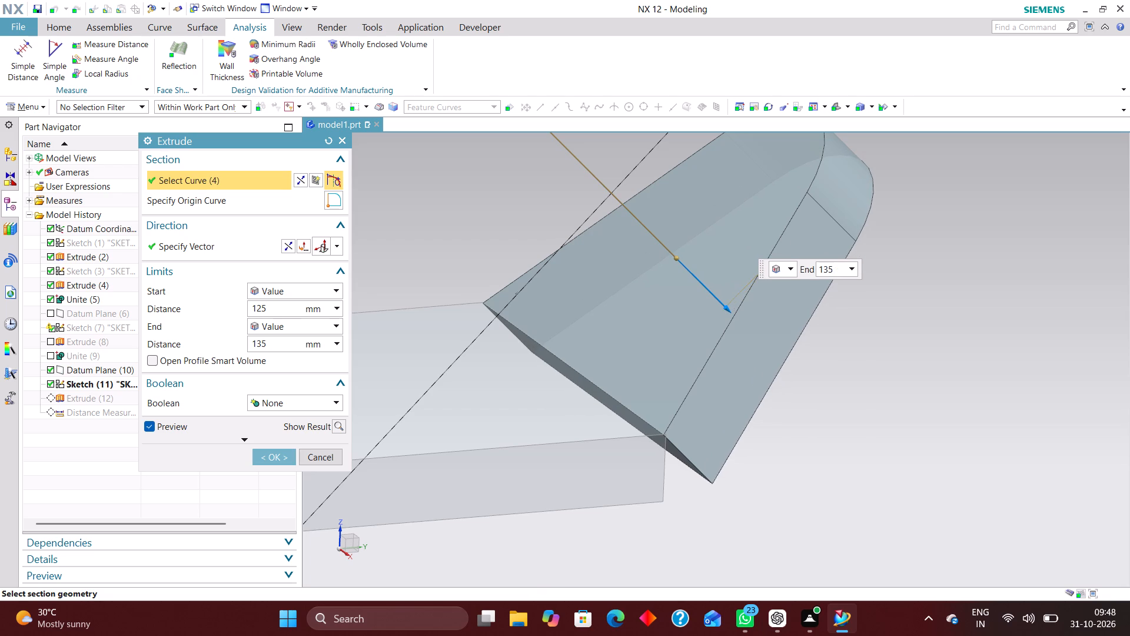
pyautogui.moveTo(727, 308); pyautogui.dragTo(732, 319)
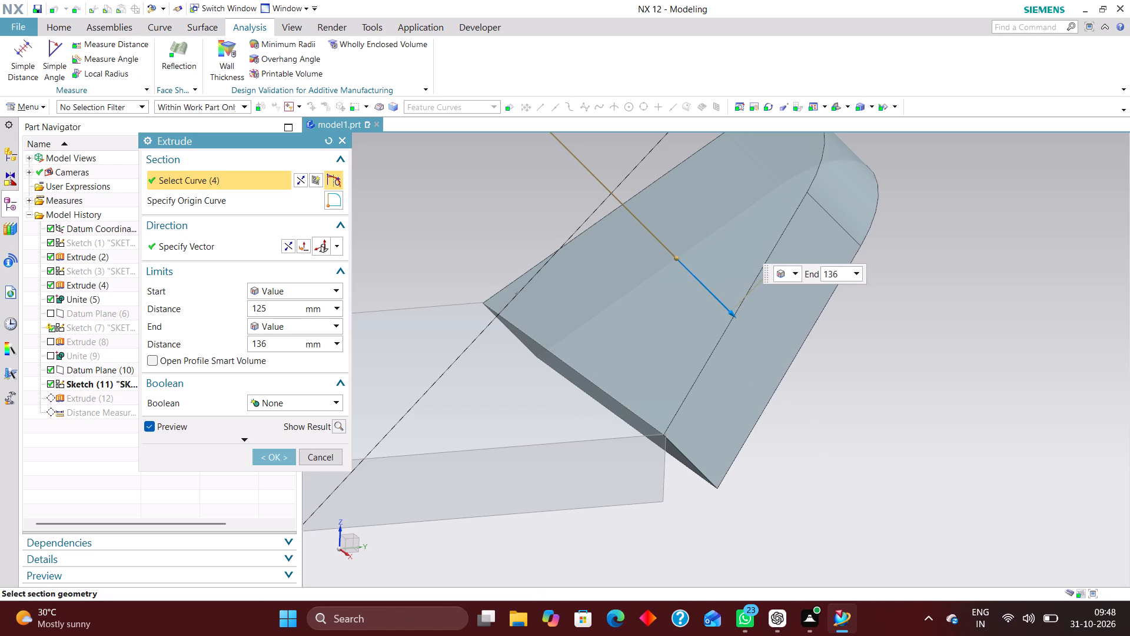
pyautogui.moveTo(732, 319); pyautogui.dragTo(721, 317)
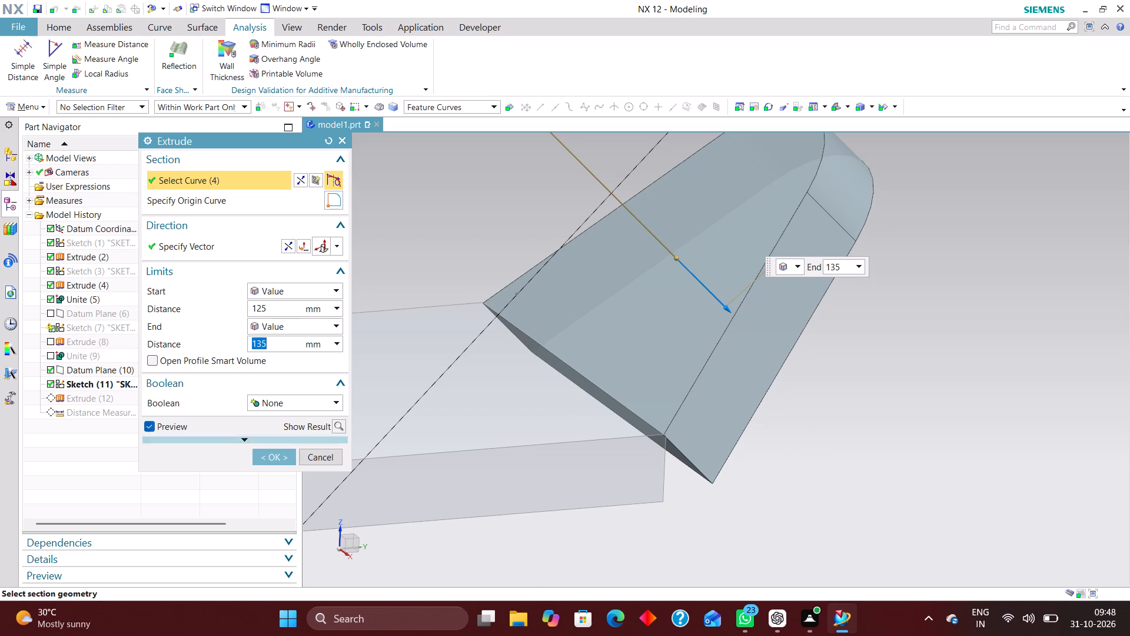
pyautogui.click(261, 454)
# Edit Sketch (3), set the flat arm rectangle's vertical length to 90 mm, finish the sketch and dismiss the information window.
pyautogui.scroll(-3, 829, 468)
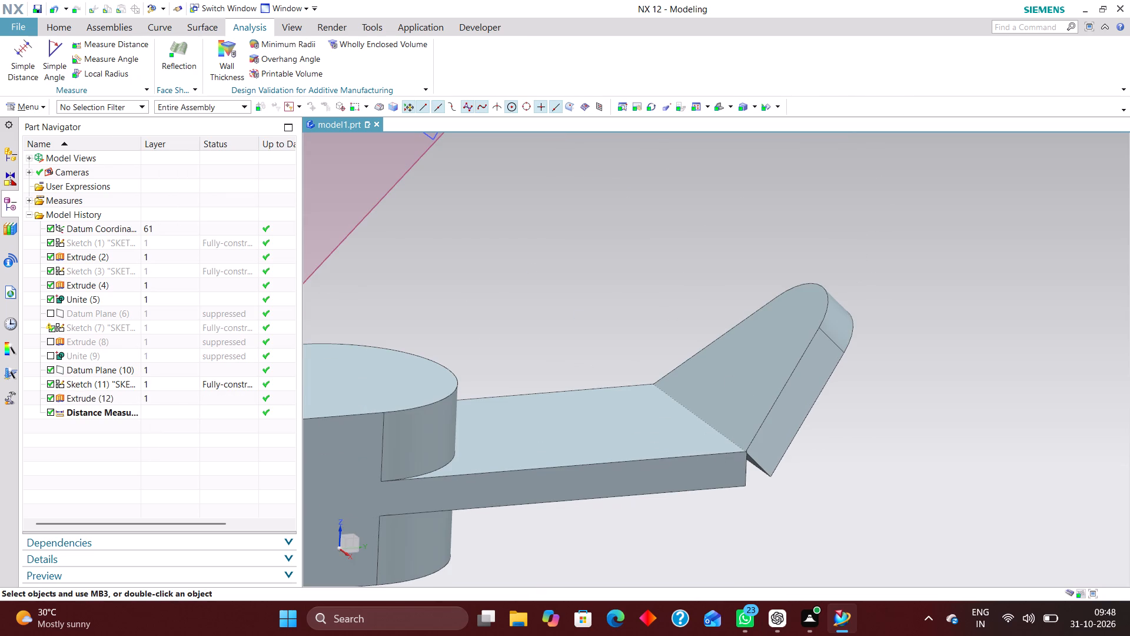
pyautogui.click(165, 273)
pyautogui.rightClick(165, 273)
pyautogui.click(215, 290)
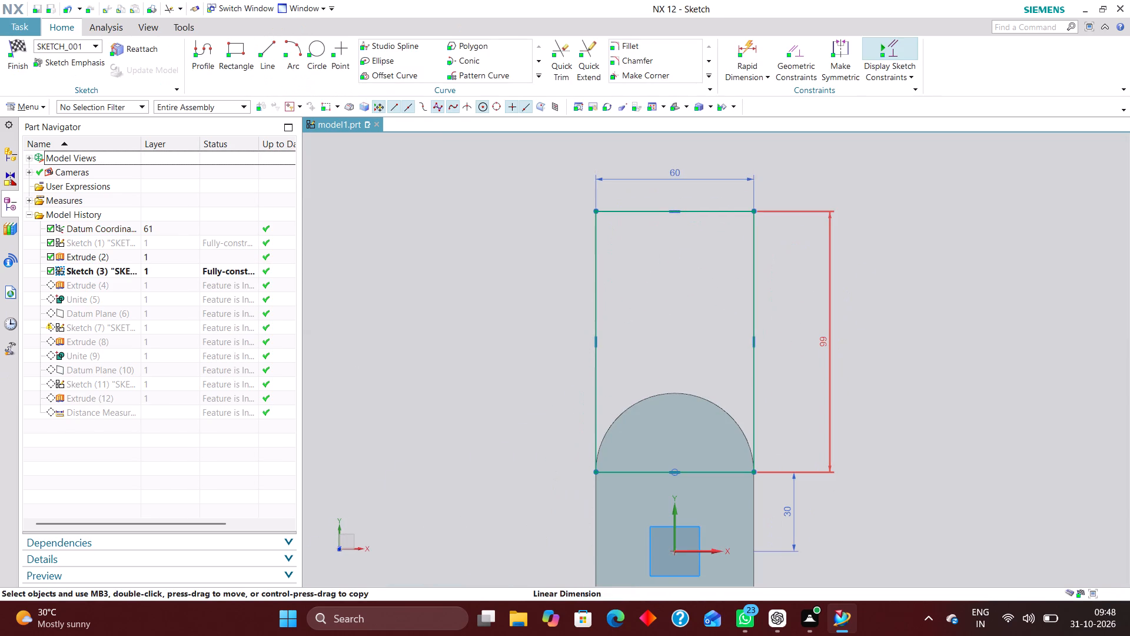
pyautogui.doubleClick(827, 340)
pyautogui.write('90')
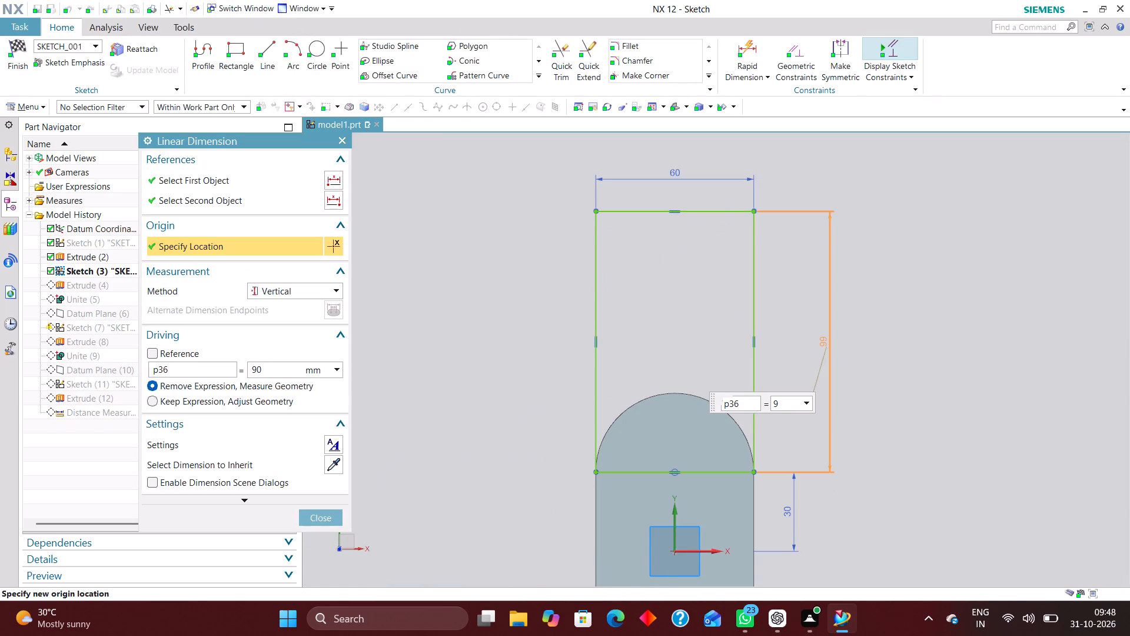
pyautogui.press('Return')
pyautogui.click(328, 521)
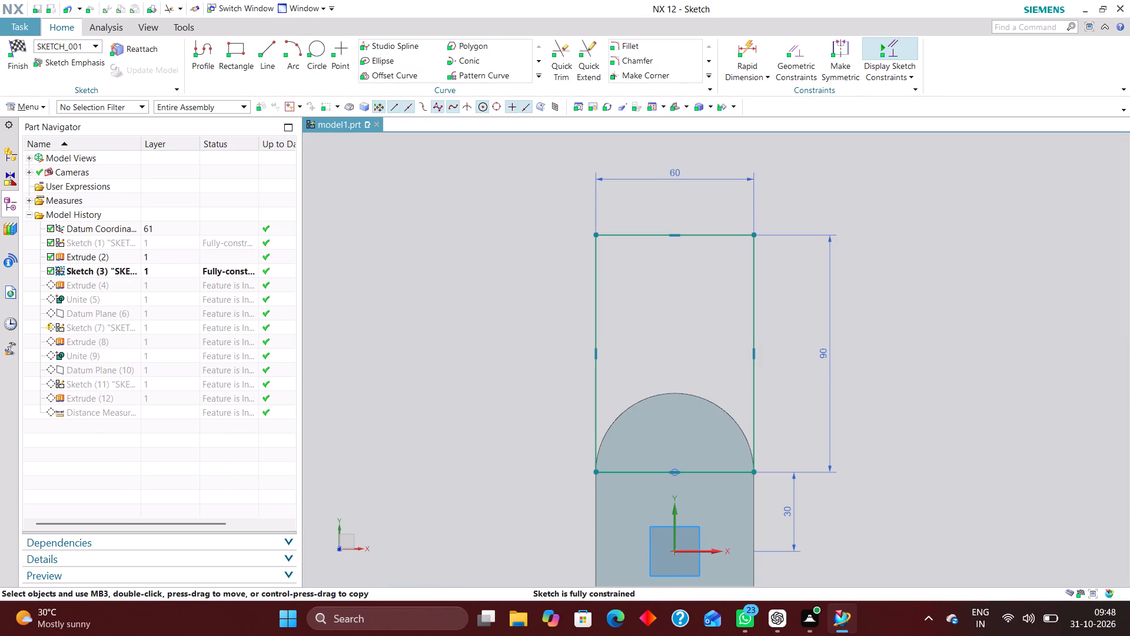
pyautogui.click(24, 49)
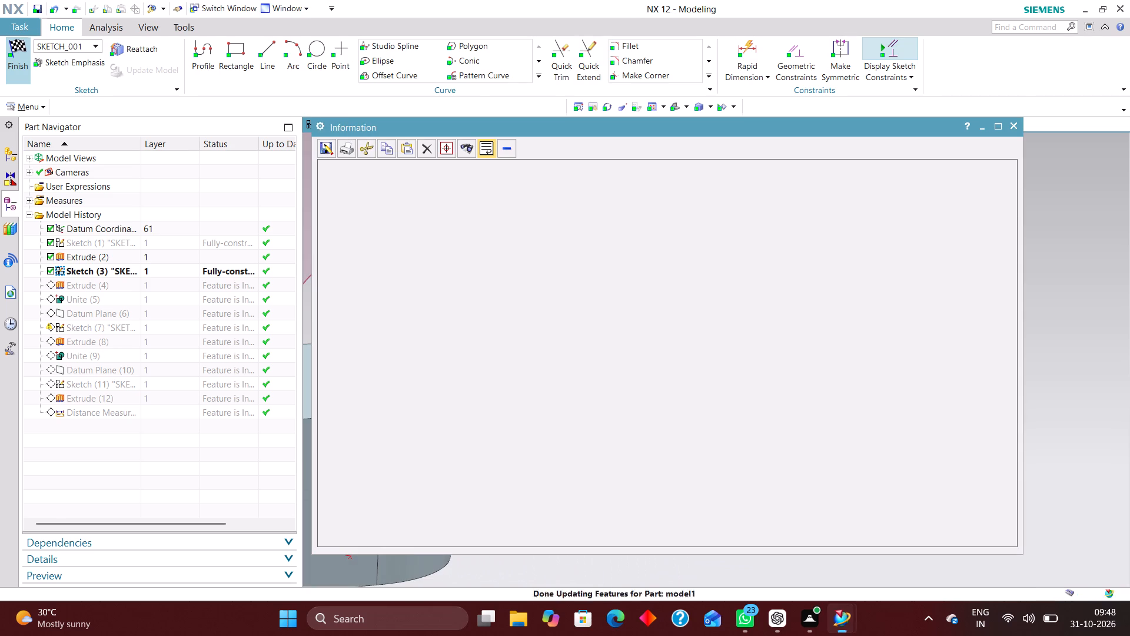
pyautogui.click(1018, 125)
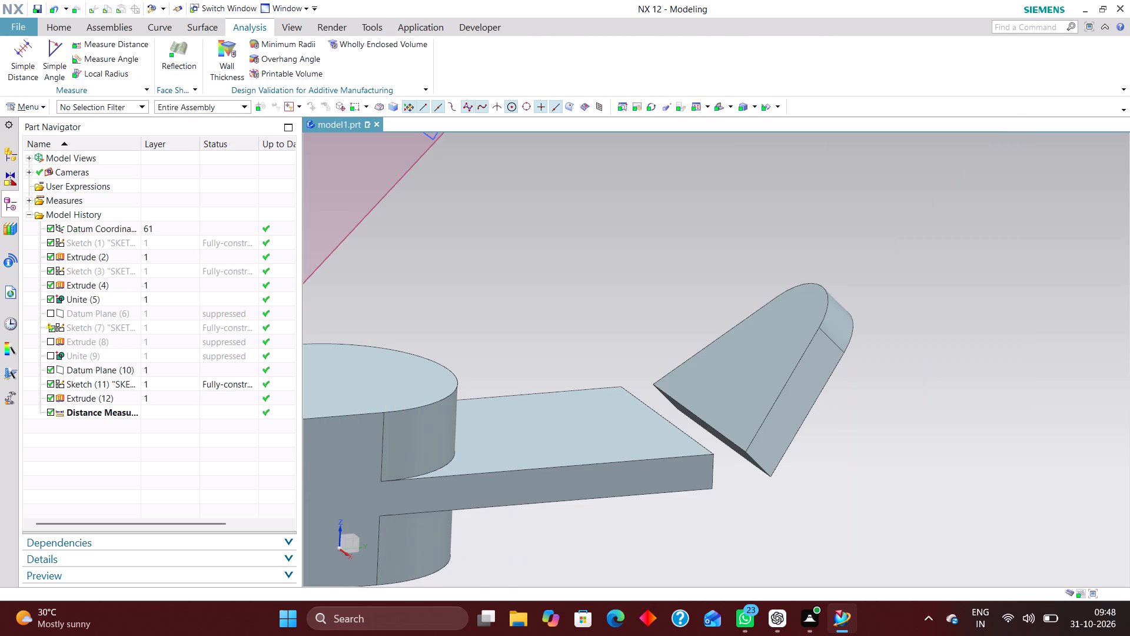
# Examine the angled extrusion's position relative to the flat arm's end from the side and at an angle.
pyautogui.scroll(-5, 993, 292)
pyautogui.scroll(3, 985, 286)
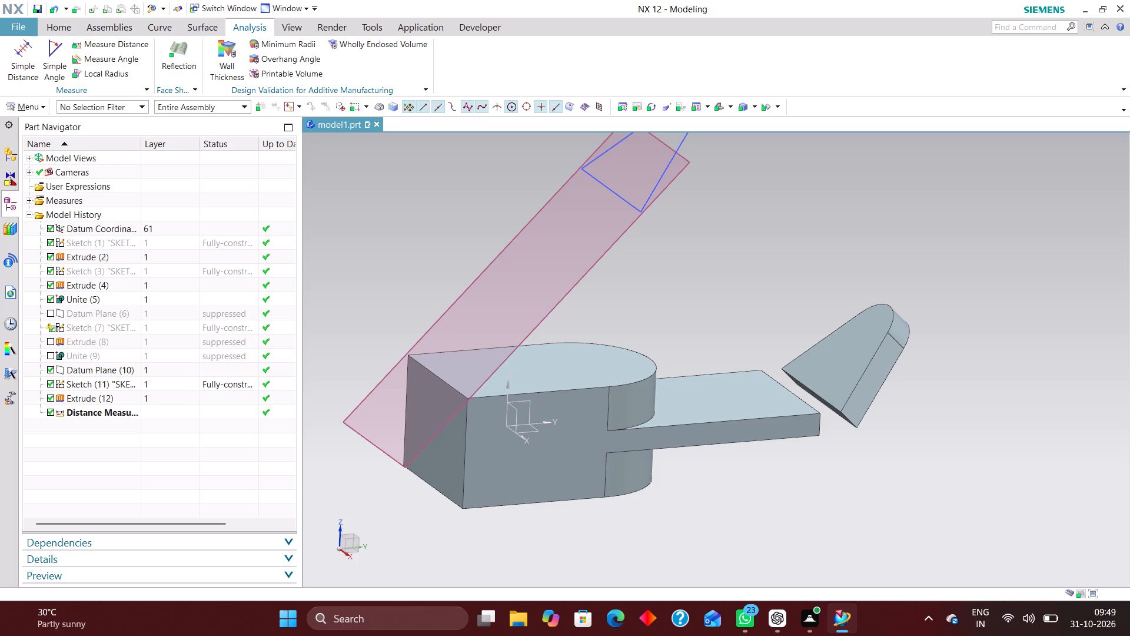
pyautogui.moveTo(981, 344); pyautogui.dragTo(960, 346, button='middle')
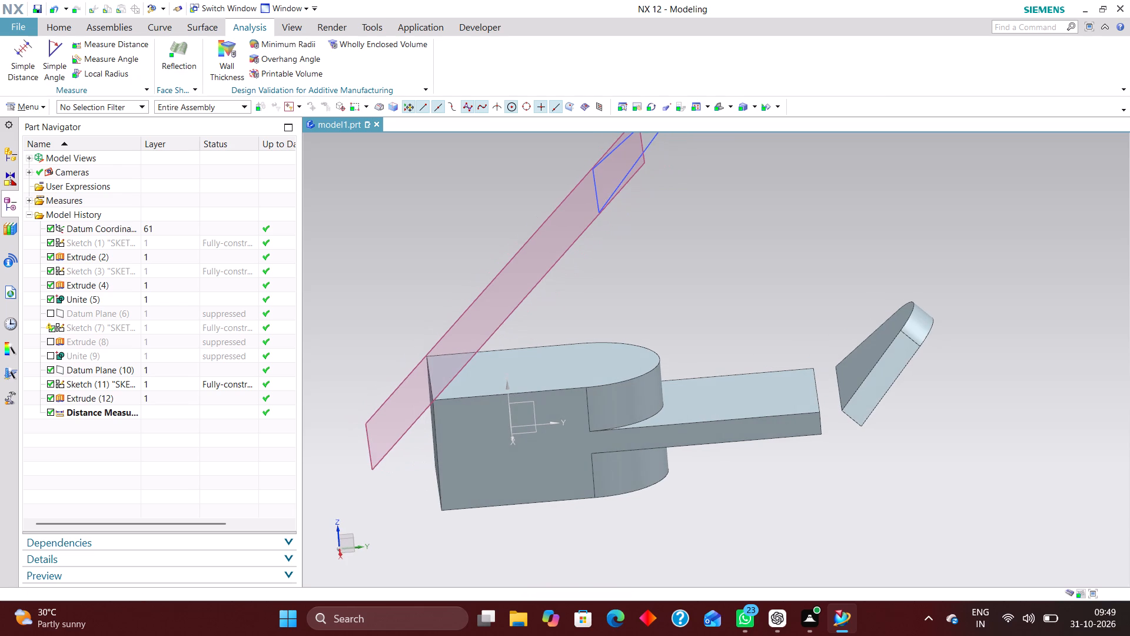
pyautogui.moveTo(999, 223); pyautogui.dragTo(948, 226, button='right')
pyautogui.scroll(-3, 931, 274)
pyautogui.moveTo(936, 246); pyautogui.dragTo(946, 247, button='middle')
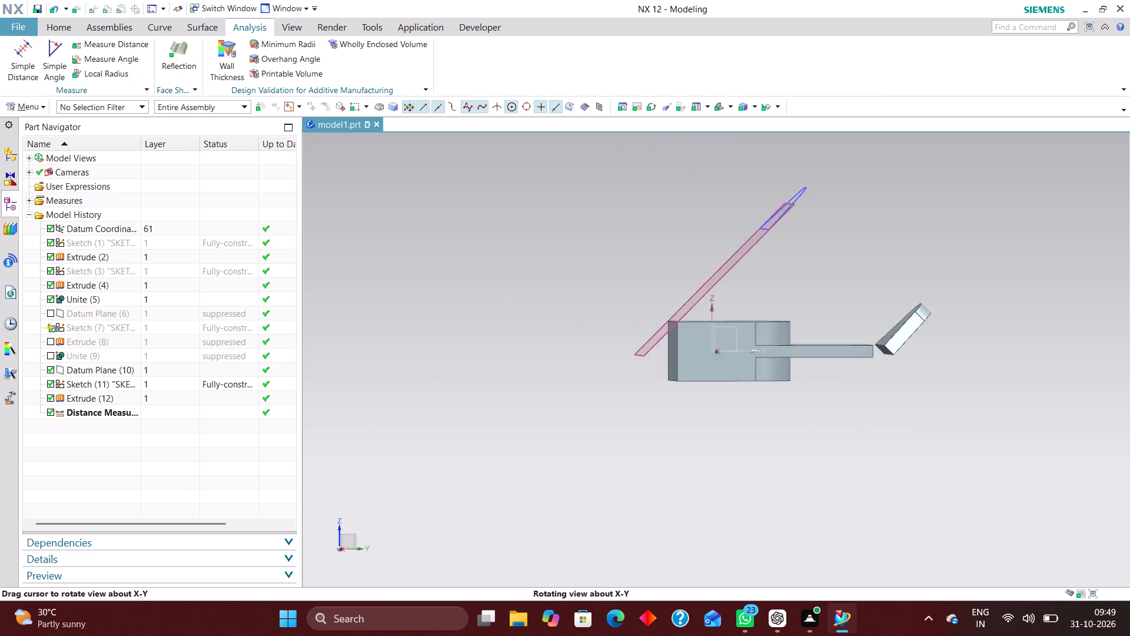
pyautogui.moveTo(946, 247); pyautogui.dragTo(966, 270, button='middle')
pyautogui.scroll(3, 951, 237)
# Reopen Sketch (11) with rollback, try 60 and 70 mm for the arc centre's long vertical distance, settle on 80 mm and finish the sketch.
pyautogui.click(190, 382)
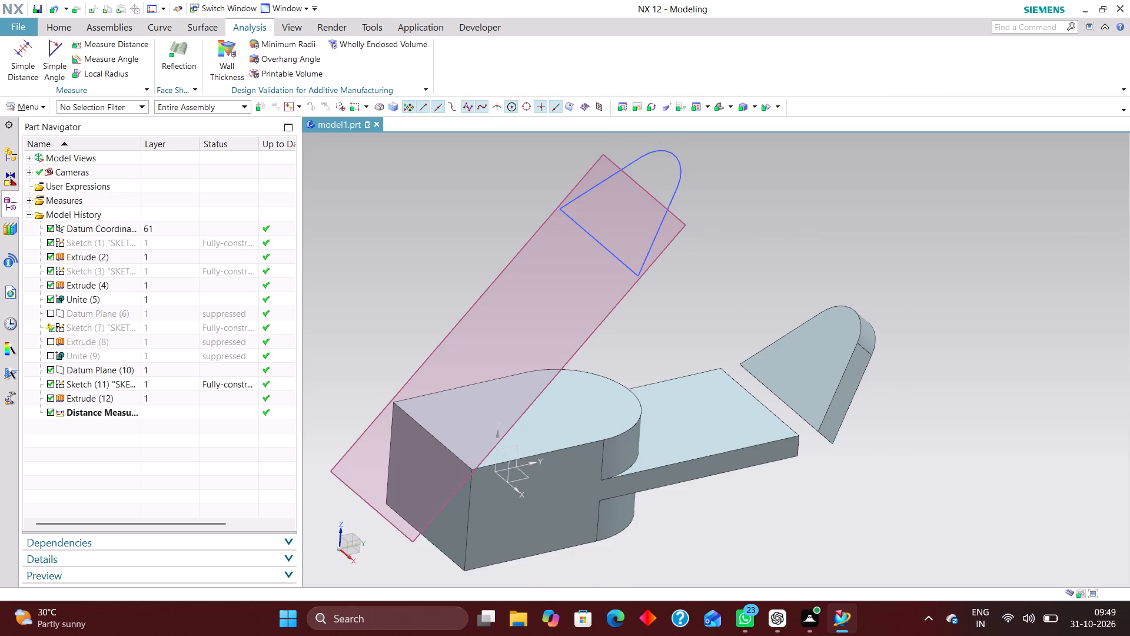
pyautogui.rightClick(190, 382)
pyautogui.click(267, 70)
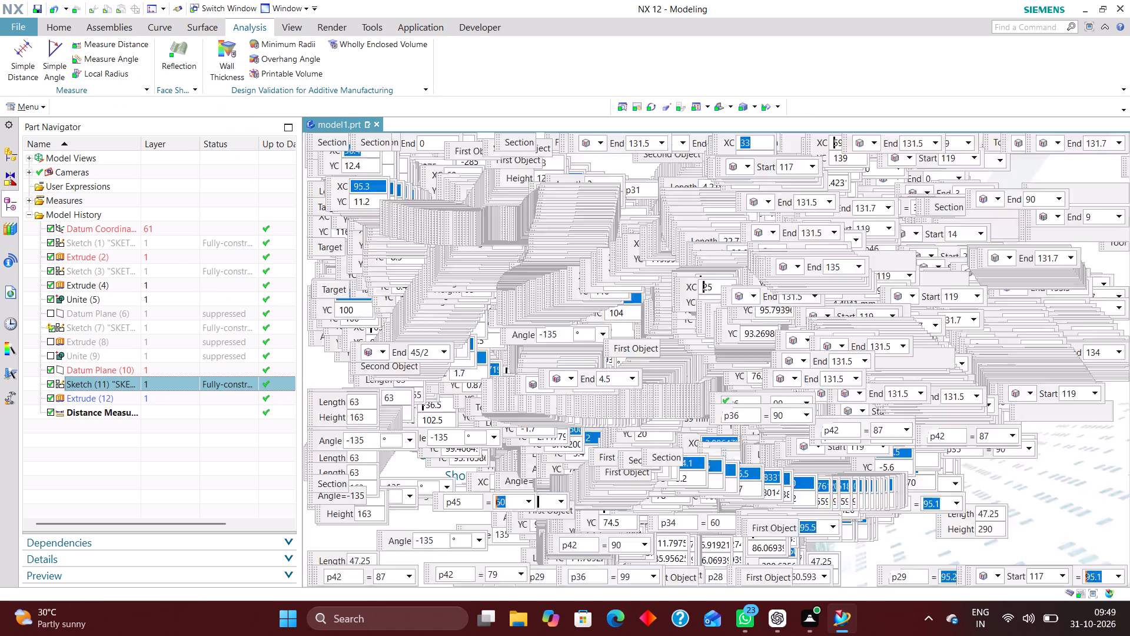
pyautogui.scroll(-3, 642, 244)
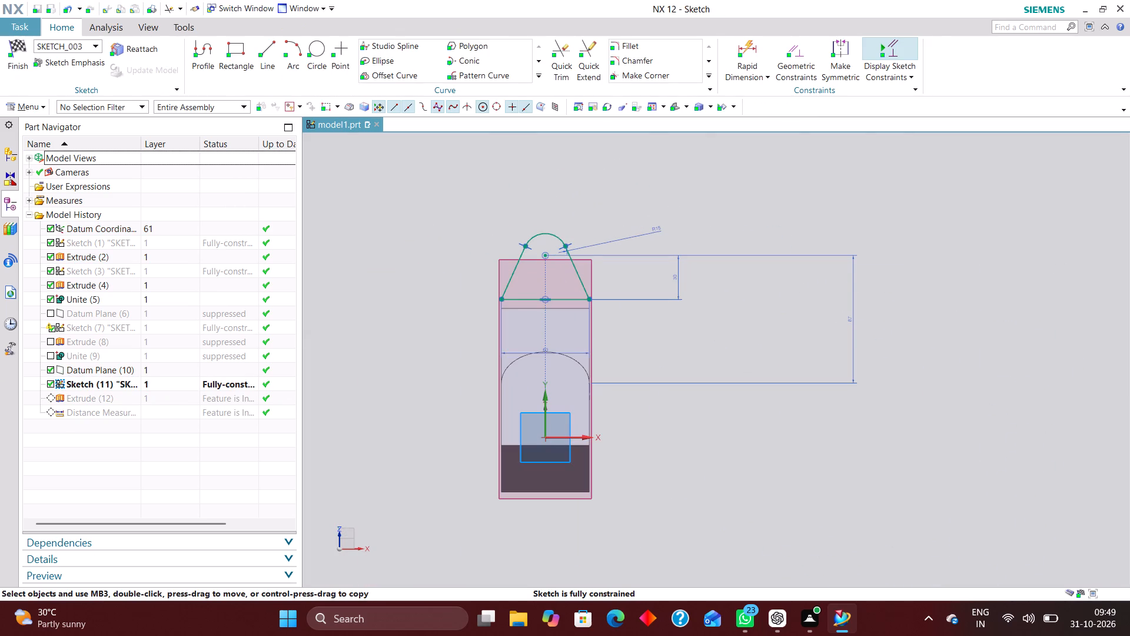
pyautogui.scroll(-1, 862, 324)
pyautogui.doubleClick(854, 320)
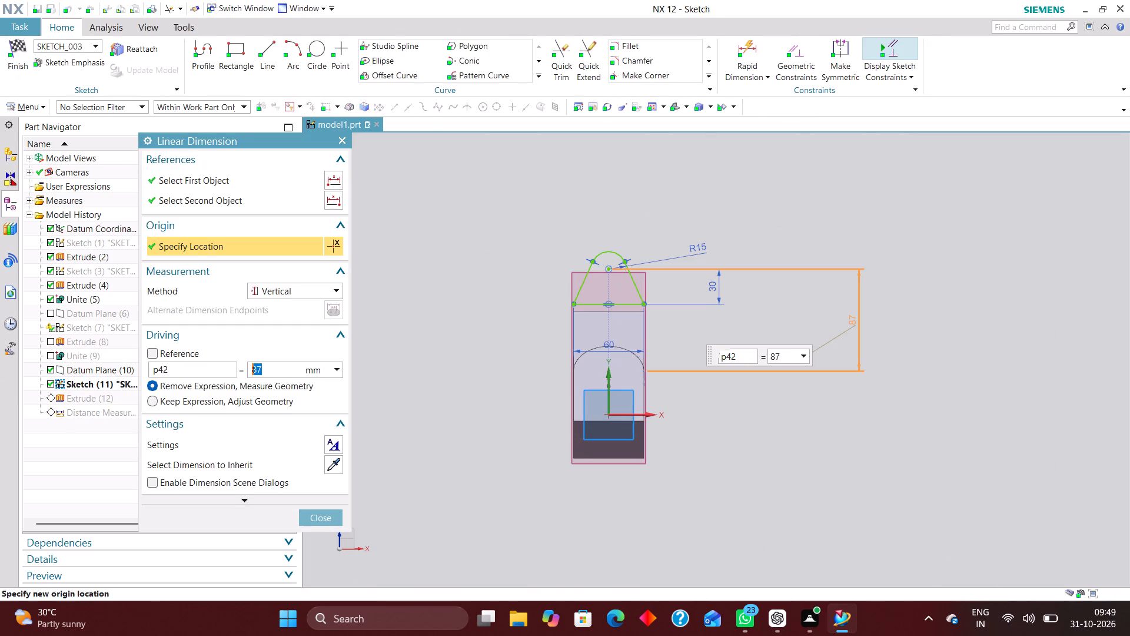
pyautogui.write('60')
pyautogui.press('Return')
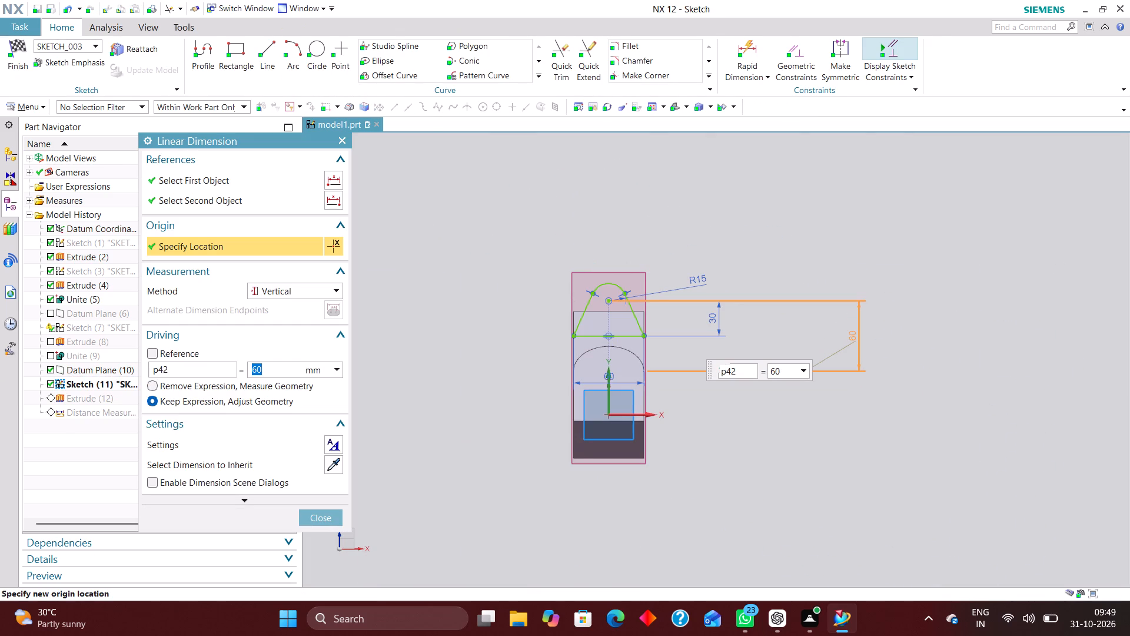
pyautogui.write('70')
pyautogui.press('Return')
pyautogui.write('80')
pyautogui.press('Return')
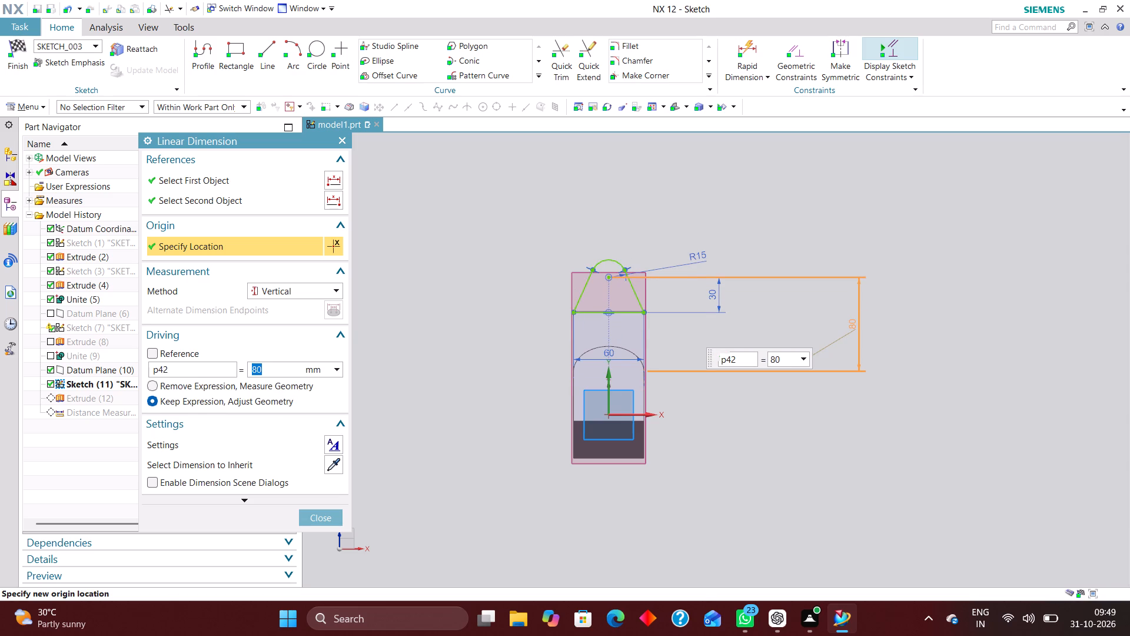
pyautogui.scroll(7, 606, 307)
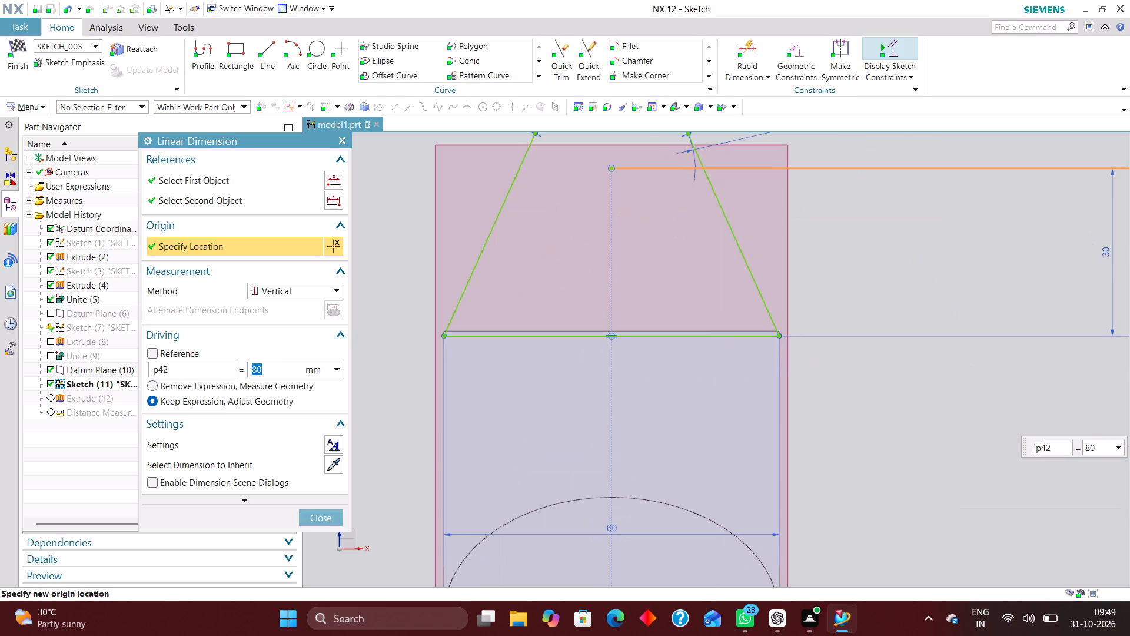
pyautogui.click(337, 512)
pyautogui.click(28, 46)
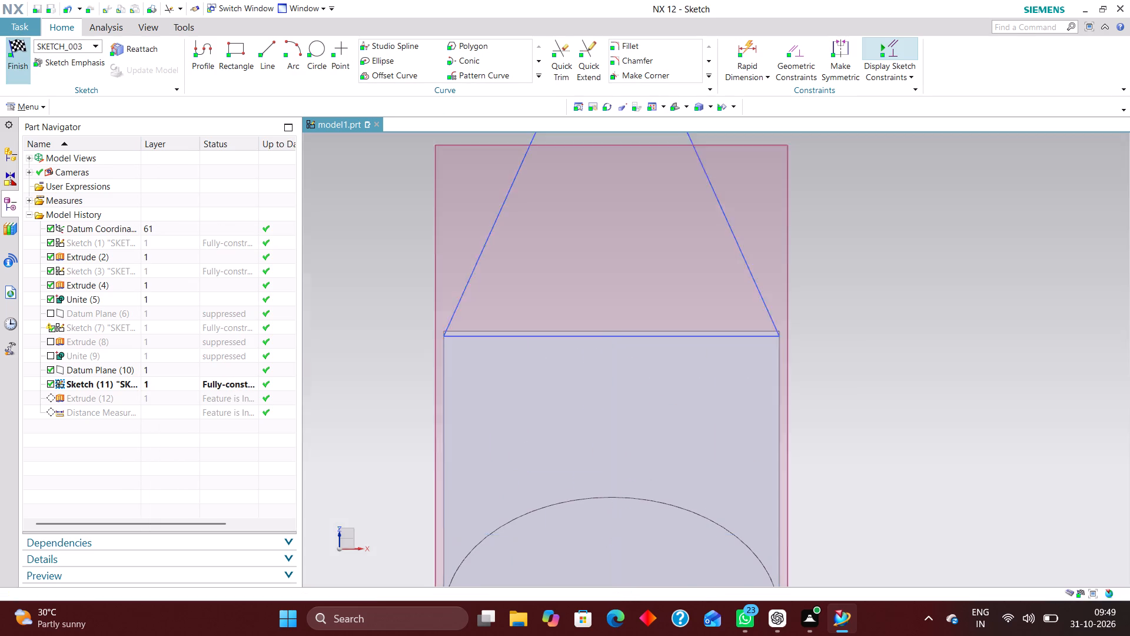
# Check the angled extrusion's position against the flat arm's end in a straight side view.
pyautogui.scroll(1, 740, 356)
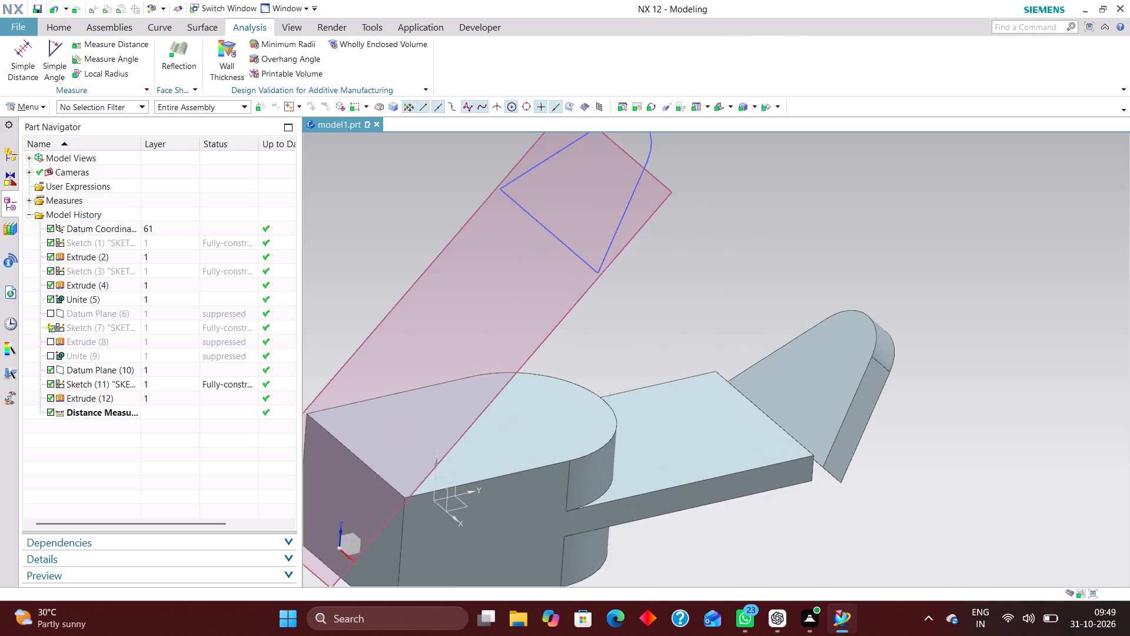
pyautogui.scroll(4, 806, 413)
pyautogui.scroll(-4, 758, 341)
pyautogui.moveTo(962, 388); pyautogui.dragTo(789, 391, button='right')
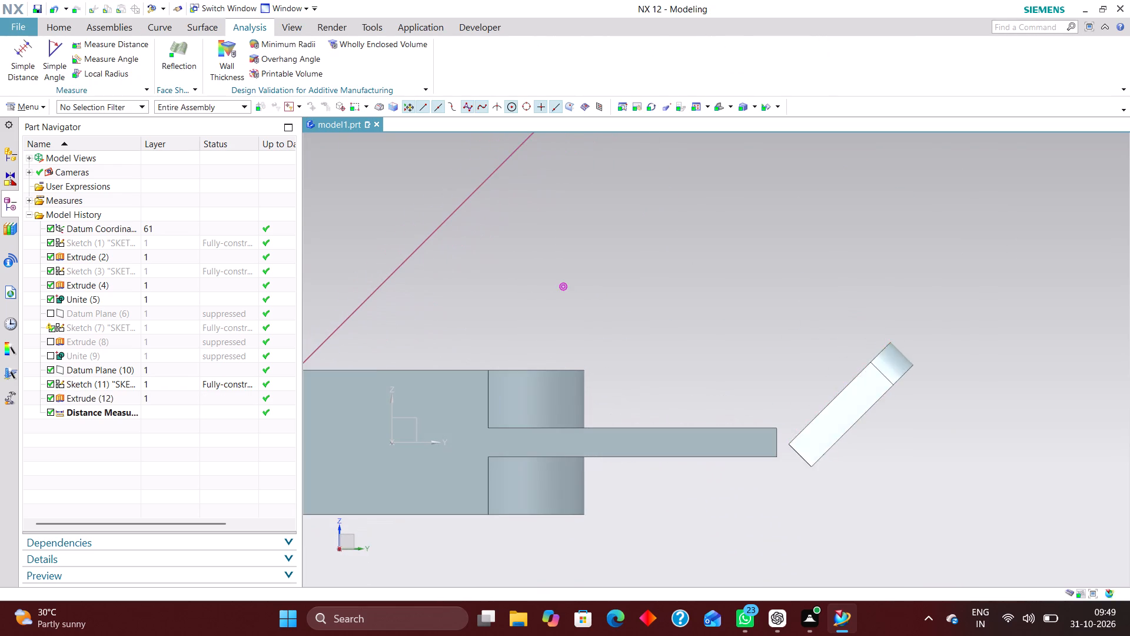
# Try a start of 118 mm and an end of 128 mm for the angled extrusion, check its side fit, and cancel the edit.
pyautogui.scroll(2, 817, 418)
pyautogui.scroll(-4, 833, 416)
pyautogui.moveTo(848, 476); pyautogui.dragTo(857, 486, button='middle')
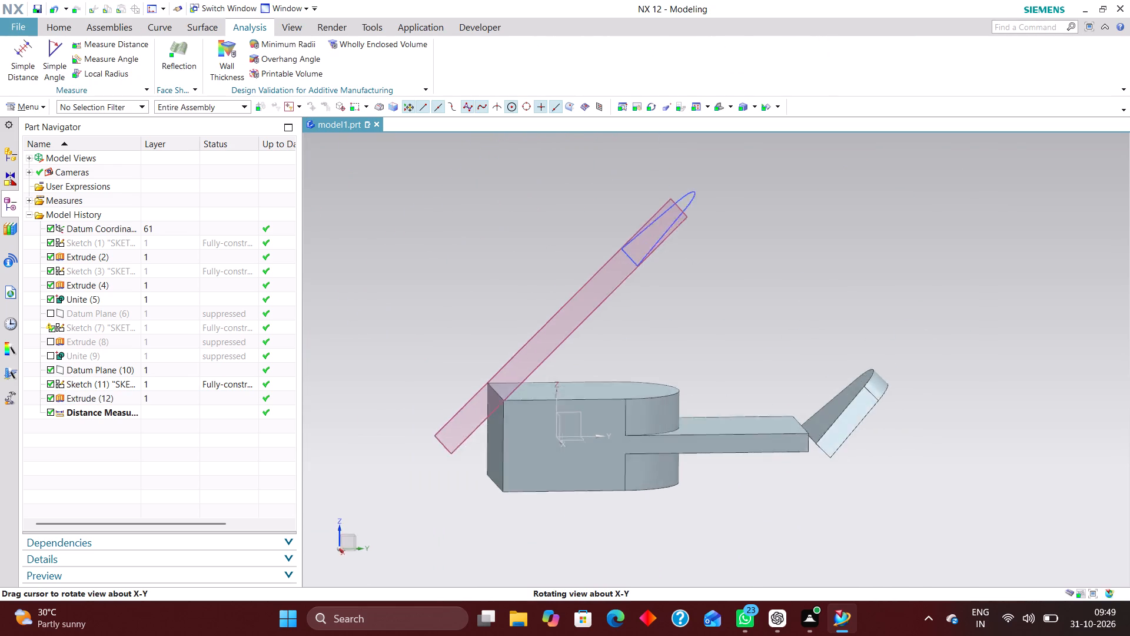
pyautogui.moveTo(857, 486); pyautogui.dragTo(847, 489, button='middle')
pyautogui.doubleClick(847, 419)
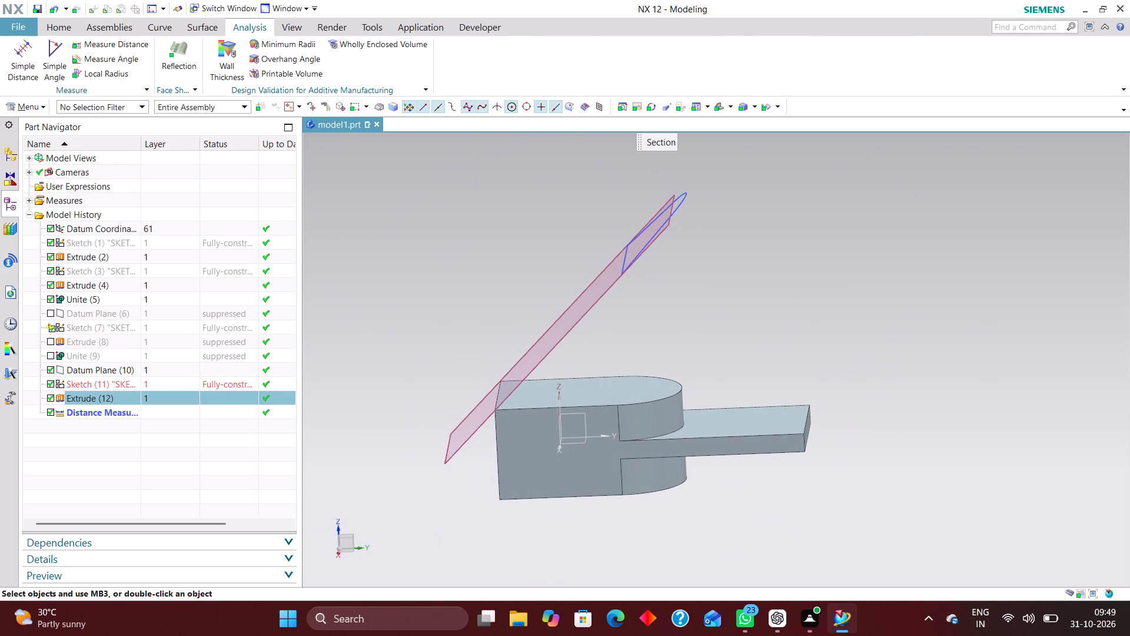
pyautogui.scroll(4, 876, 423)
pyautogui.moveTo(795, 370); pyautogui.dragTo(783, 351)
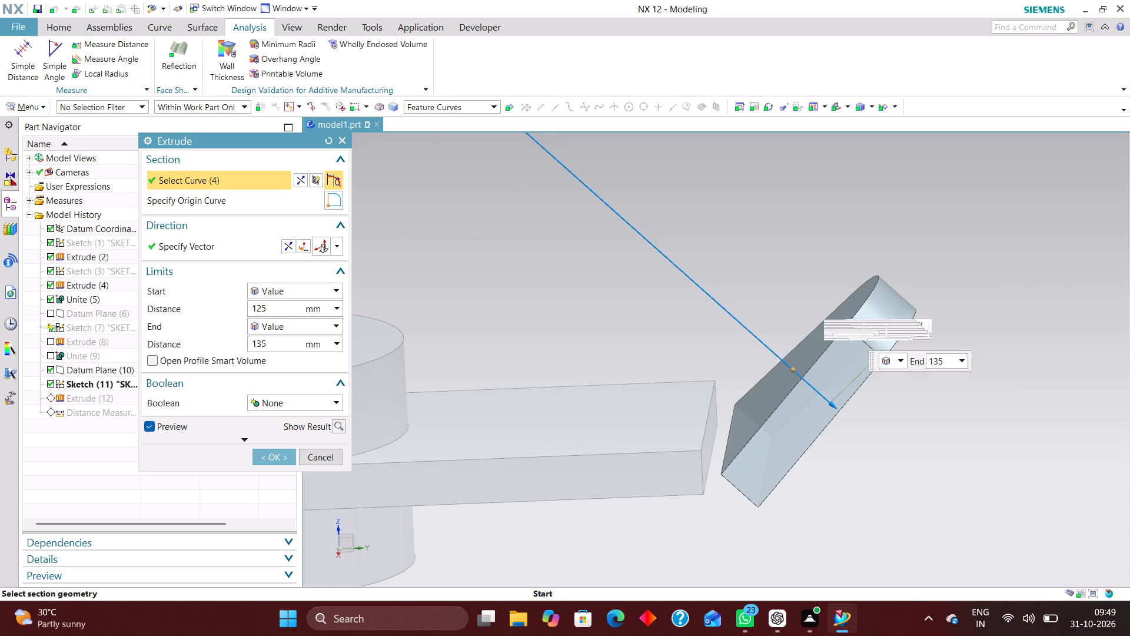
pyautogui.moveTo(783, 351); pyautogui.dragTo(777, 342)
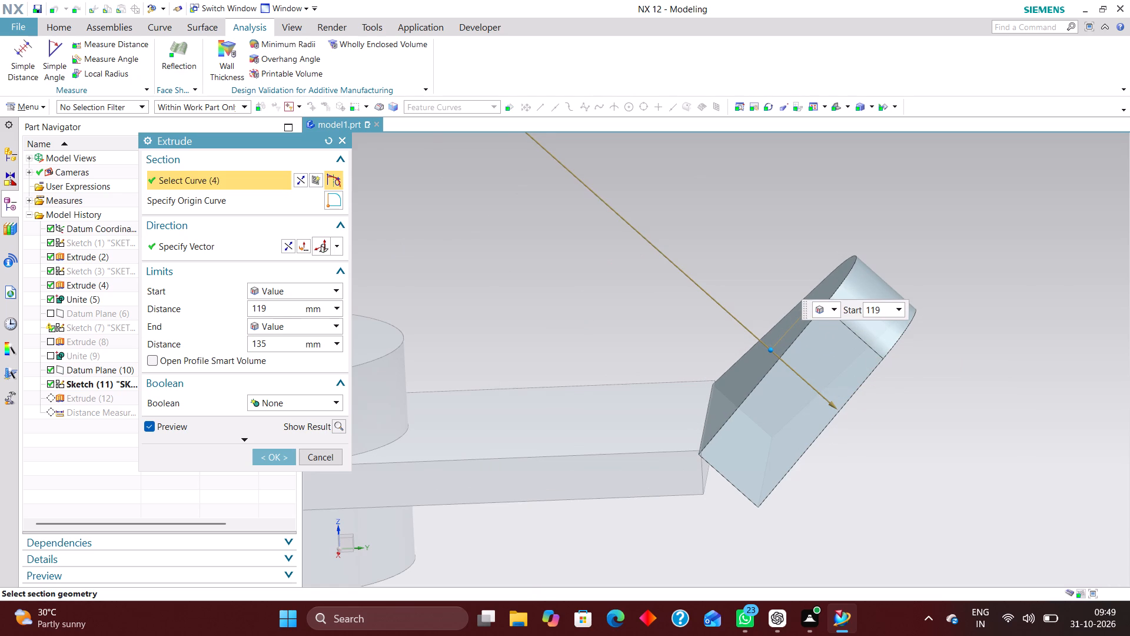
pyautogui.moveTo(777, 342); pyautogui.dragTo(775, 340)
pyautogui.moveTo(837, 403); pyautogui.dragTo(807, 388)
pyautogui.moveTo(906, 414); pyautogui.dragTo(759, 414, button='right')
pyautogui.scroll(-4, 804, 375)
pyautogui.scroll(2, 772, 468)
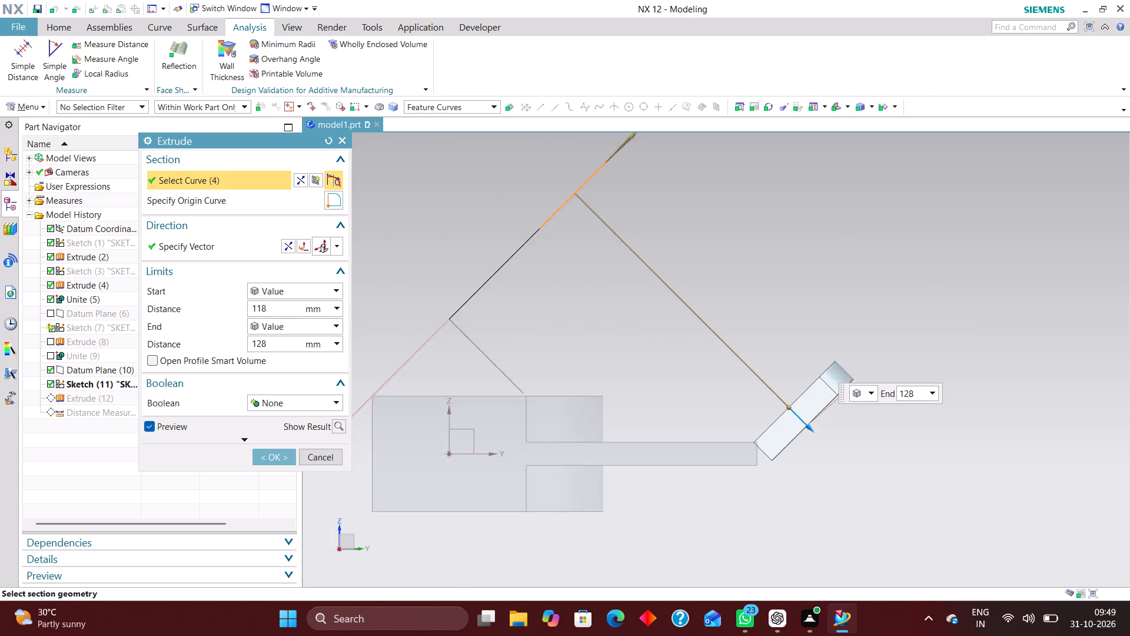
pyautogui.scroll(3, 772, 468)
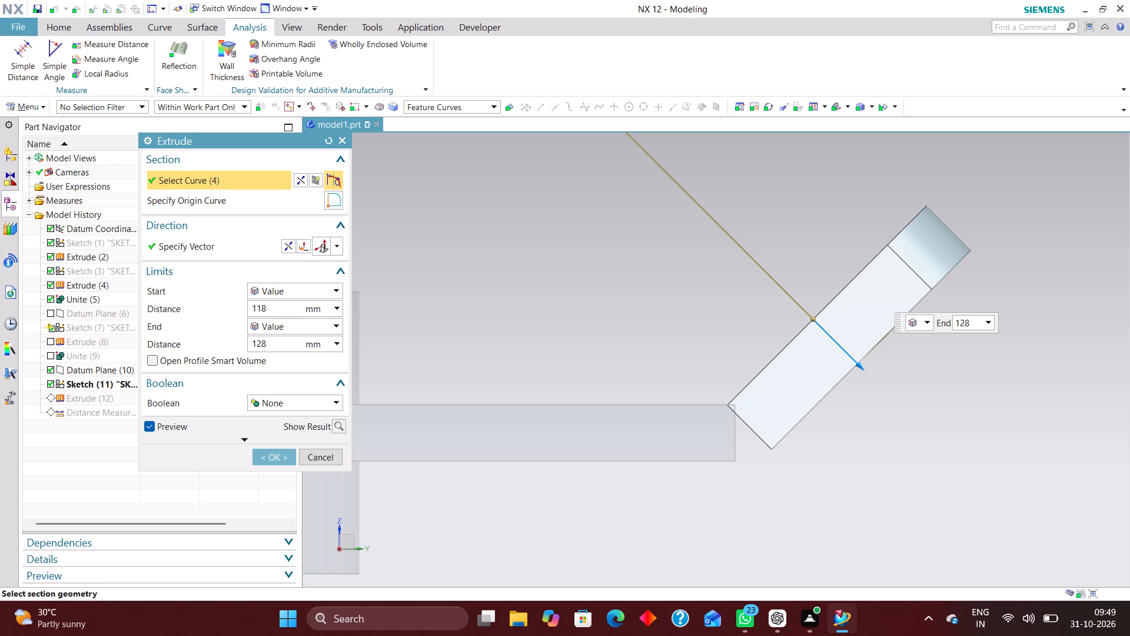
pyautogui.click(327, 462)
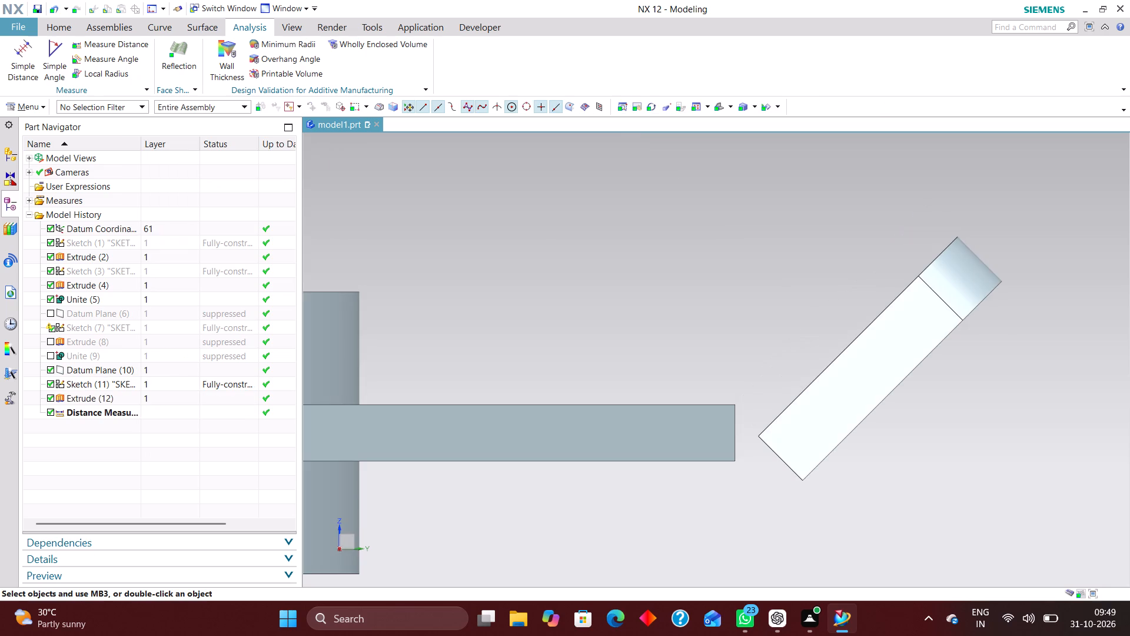
# Reopen Sketch (11) with rollback and set the perpendicular distance between the arc centre and the base line to 38+7.5 mm.
pyautogui.scroll(-4, 520, 337)
pyautogui.moveTo(659, 335); pyautogui.dragTo(672, 350, button='middle')
pyautogui.scroll(-4, 670, 327)
pyautogui.scroll(3, 649, 290)
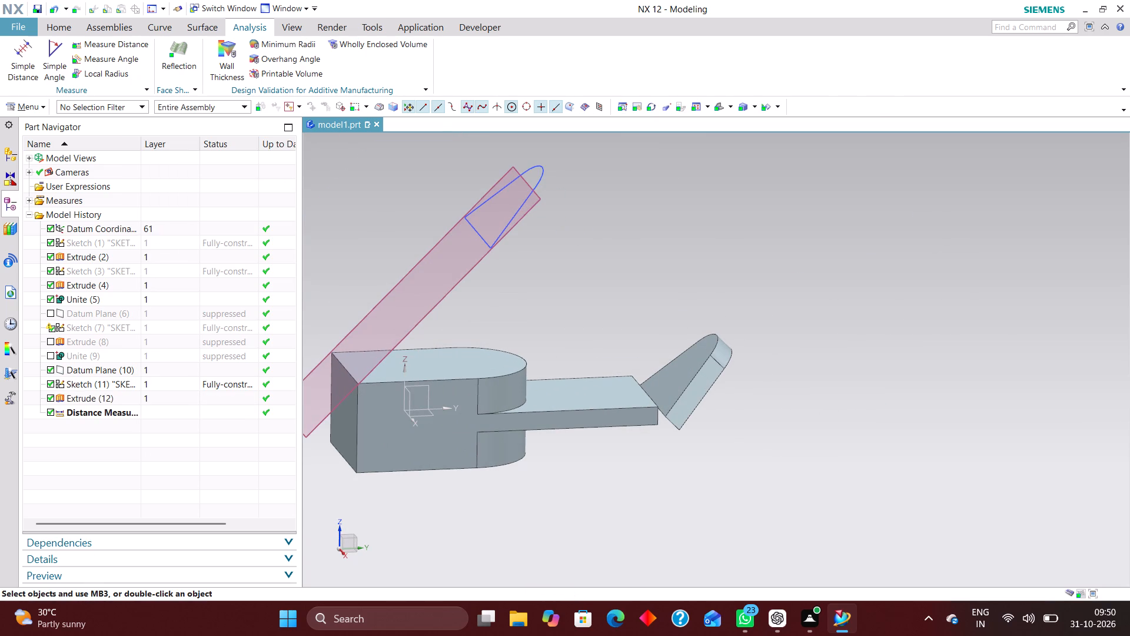
pyautogui.scroll(4, 670, 419)
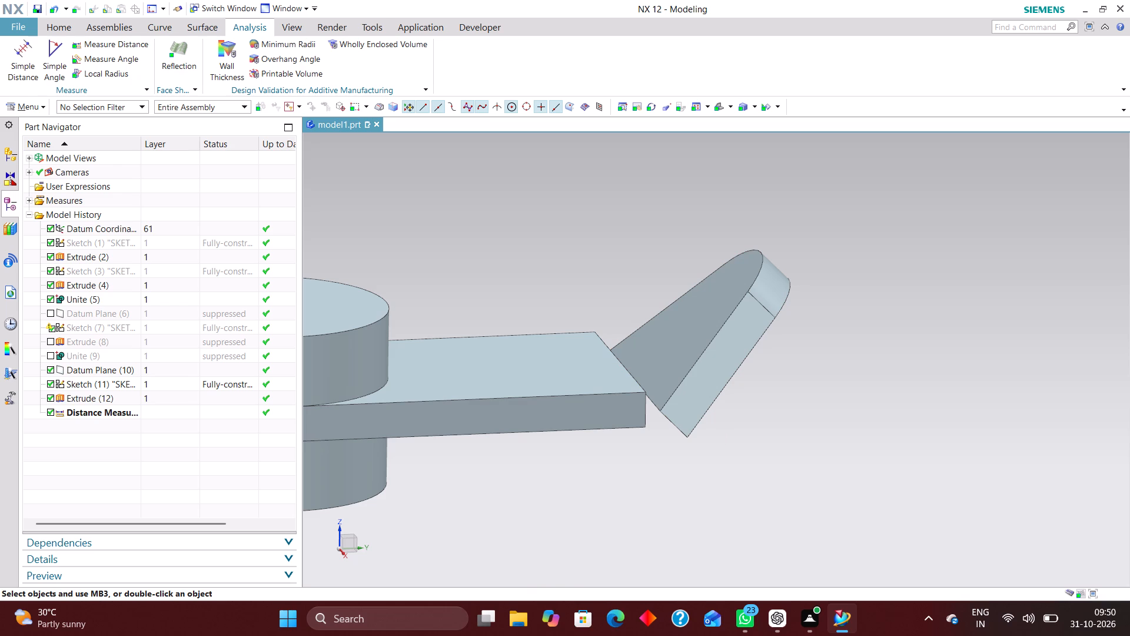
pyautogui.click(172, 386)
pyautogui.rightClick(165, 388)
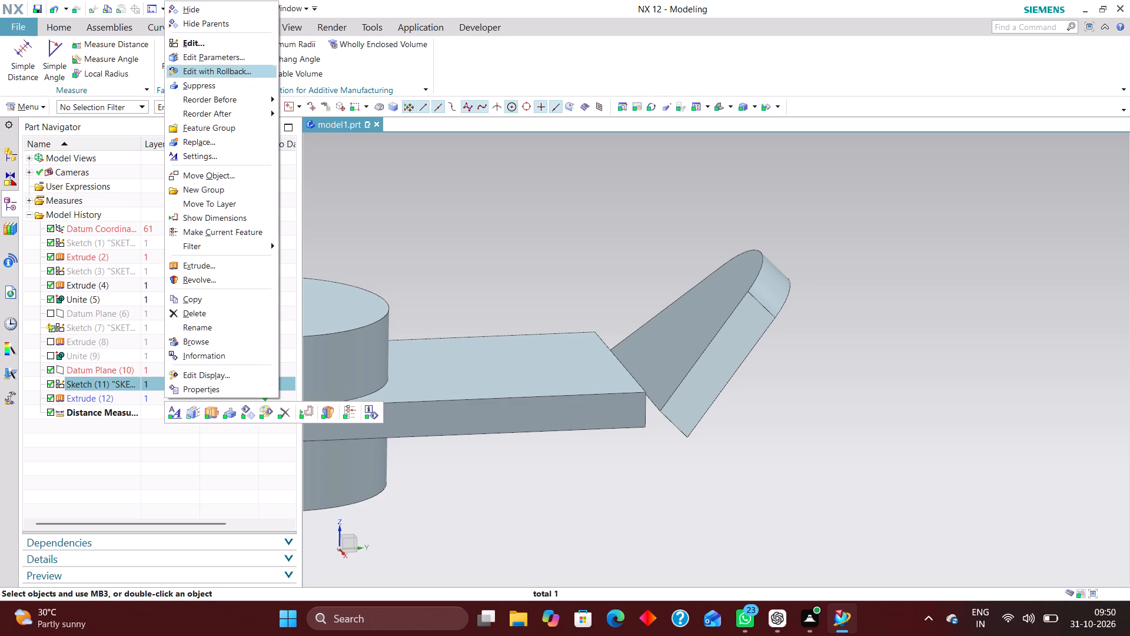
pyautogui.click(214, 72)
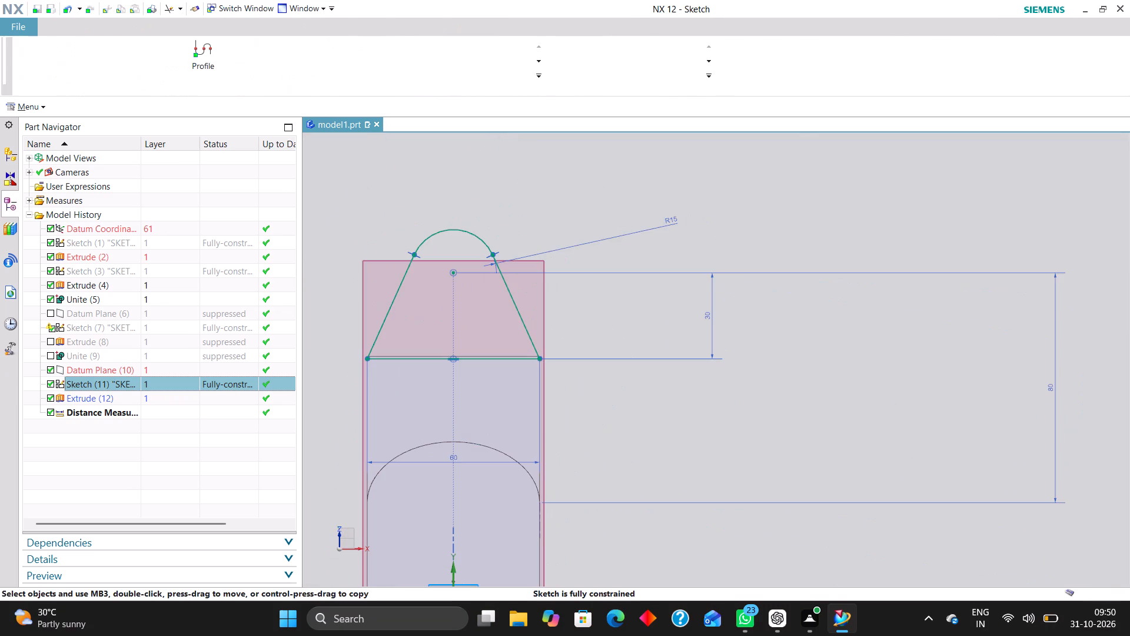
pyautogui.doubleClick(709, 310)
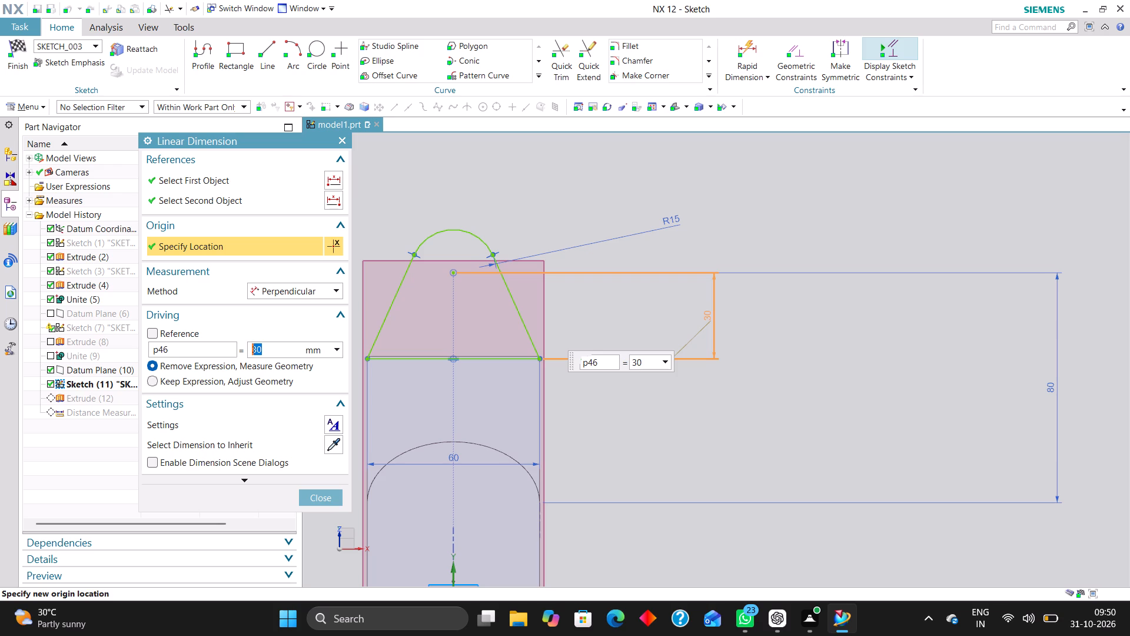
pyautogui.write('38+')
pyautogui.write('7.5')
pyautogui.press('Return')
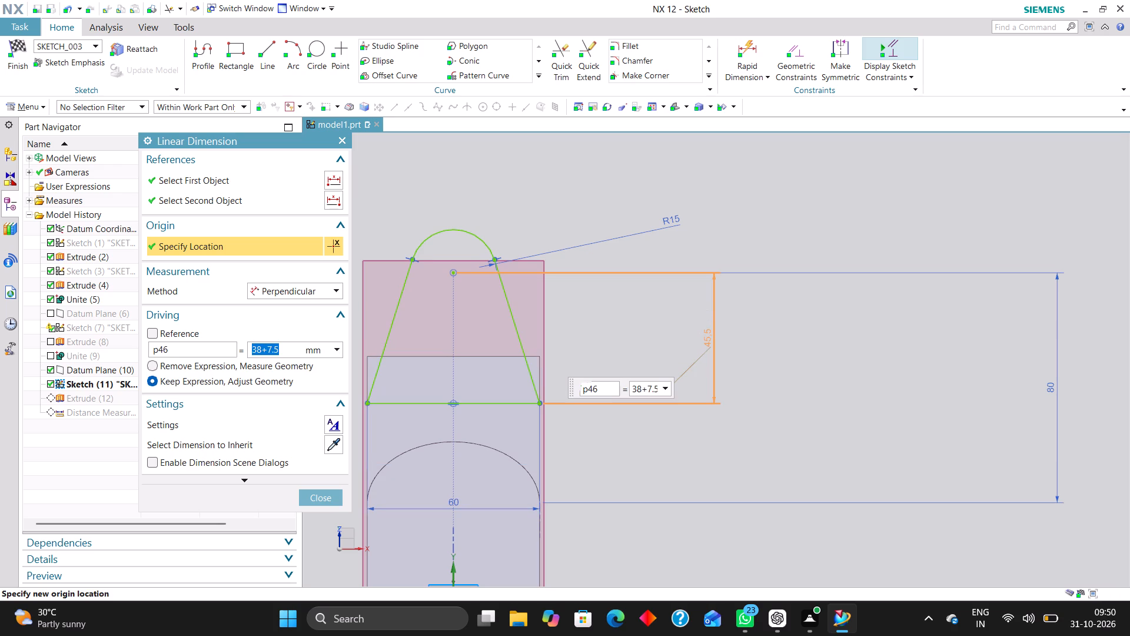
pyautogui.click(327, 496)
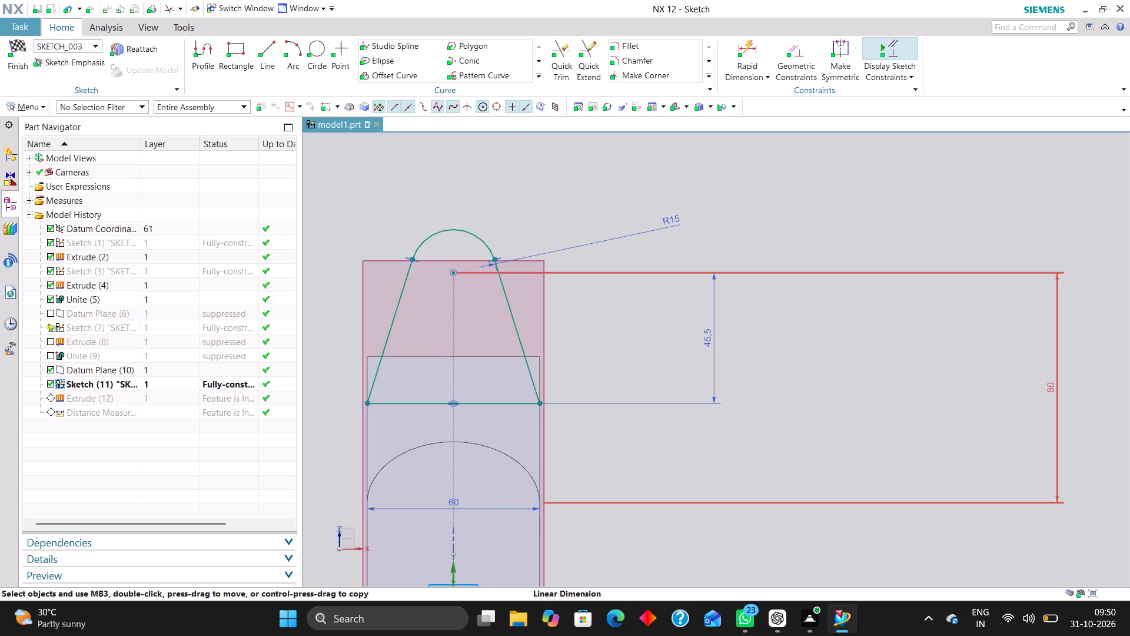
# Set the arc centre's long vertical distance to 90 mm and finish the sketch.
pyautogui.doubleClick(1054, 392)
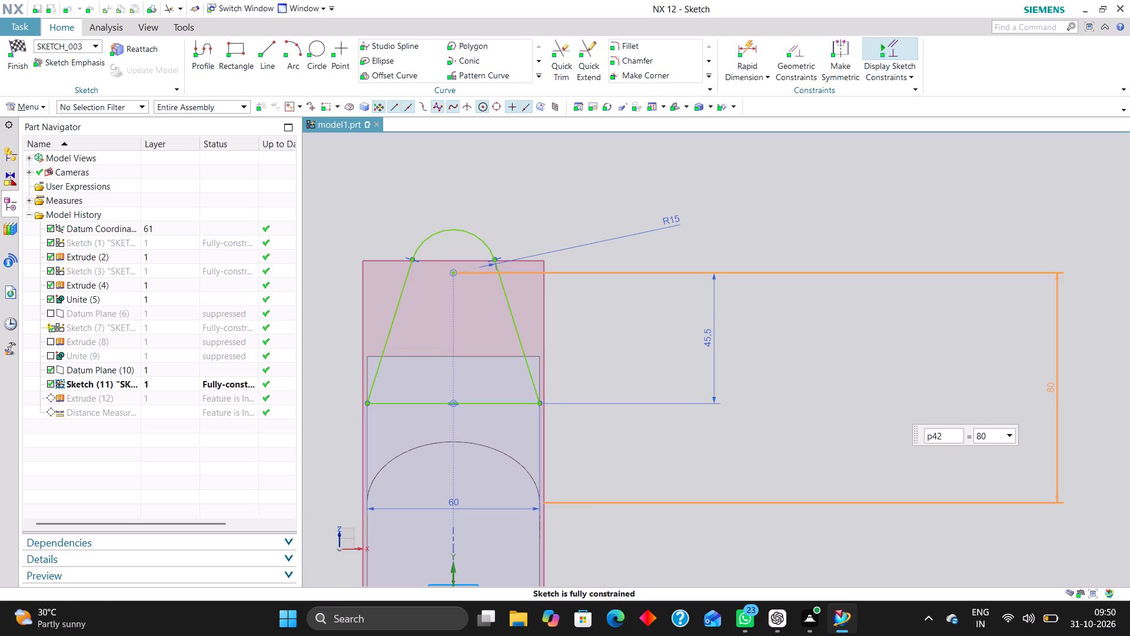
pyautogui.write('90')
pyautogui.press('Return')
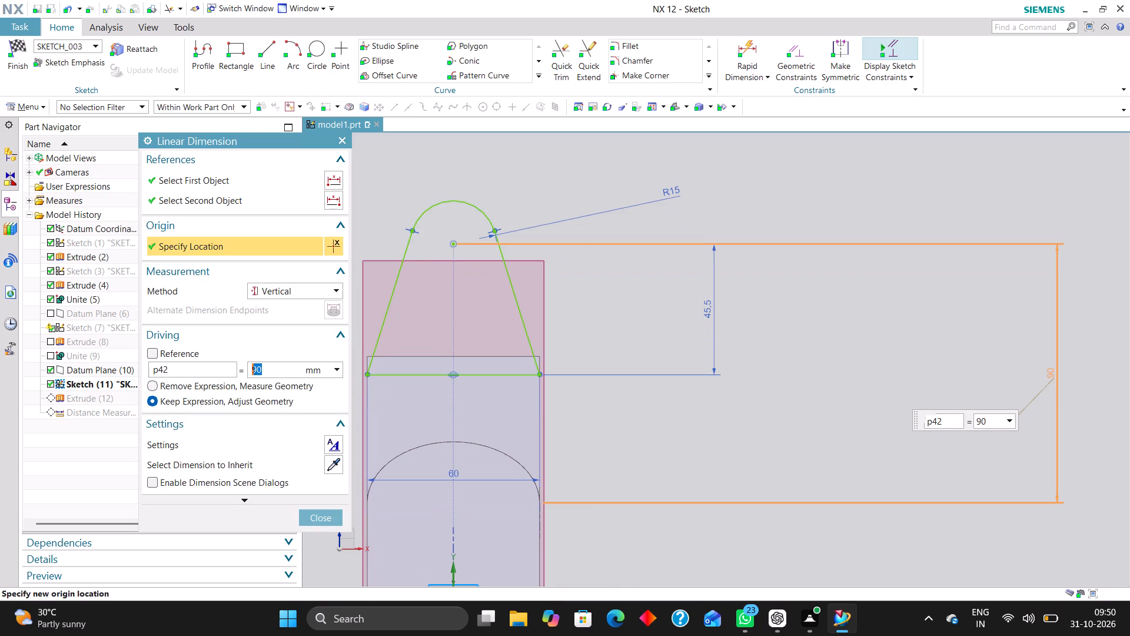
pyautogui.click(331, 520)
pyautogui.click(28, 52)
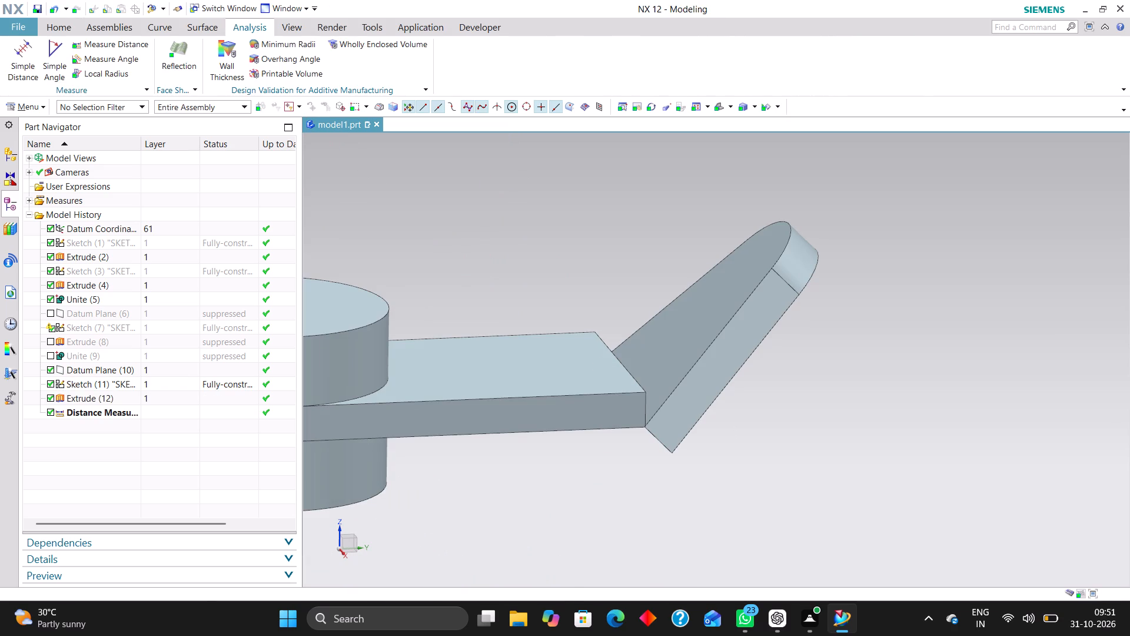
# Edit the angled extrusion's limits to start at 112 mm and end at 125 mm, checking the joint in a straight side view.
pyautogui.doubleClick(693, 357)
pyautogui.moveTo(696, 323); pyautogui.dragTo(663, 282)
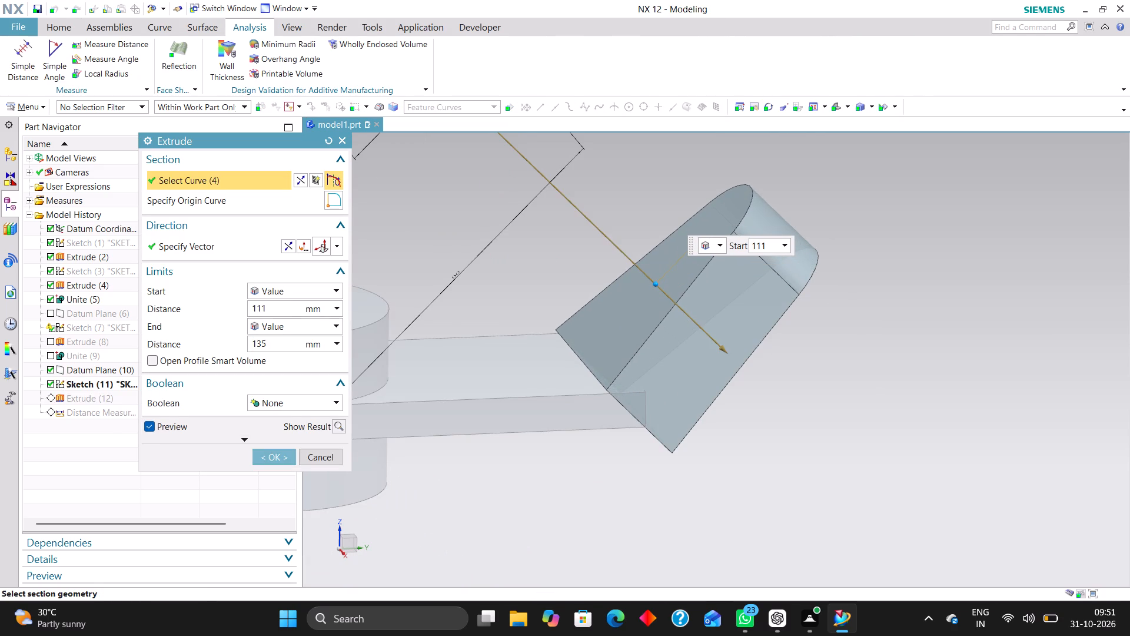
pyautogui.moveTo(663, 282); pyautogui.dragTo(663, 286)
pyautogui.moveTo(724, 348); pyautogui.dragTo(708, 325)
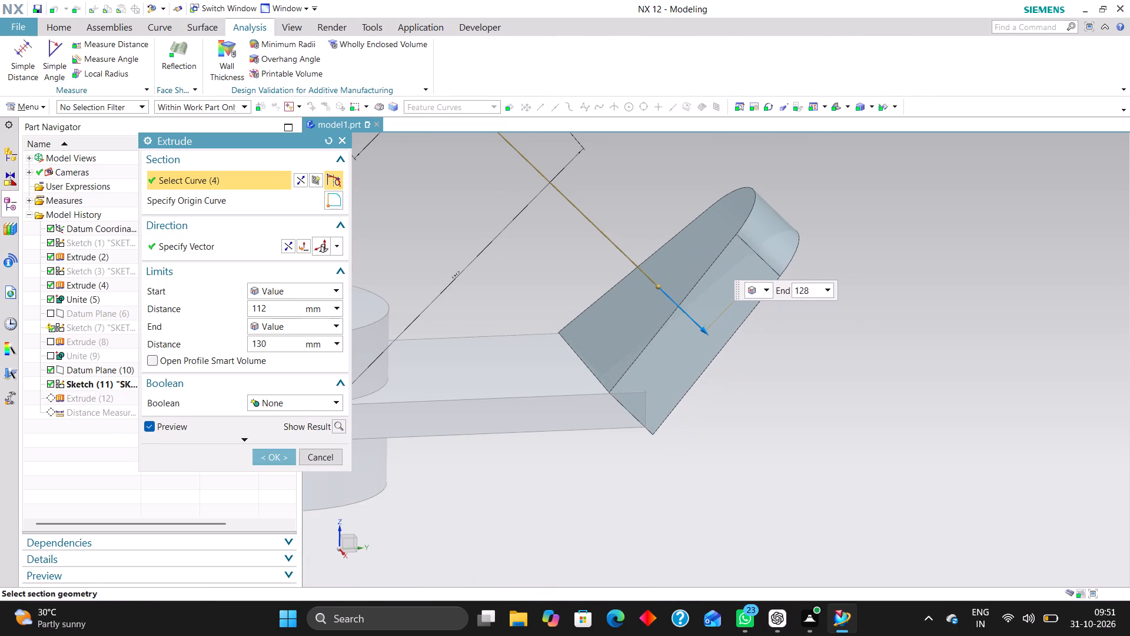
pyautogui.moveTo(708, 325); pyautogui.dragTo(699, 318)
pyautogui.moveTo(886, 371); pyautogui.dragTo(803, 376, button='right')
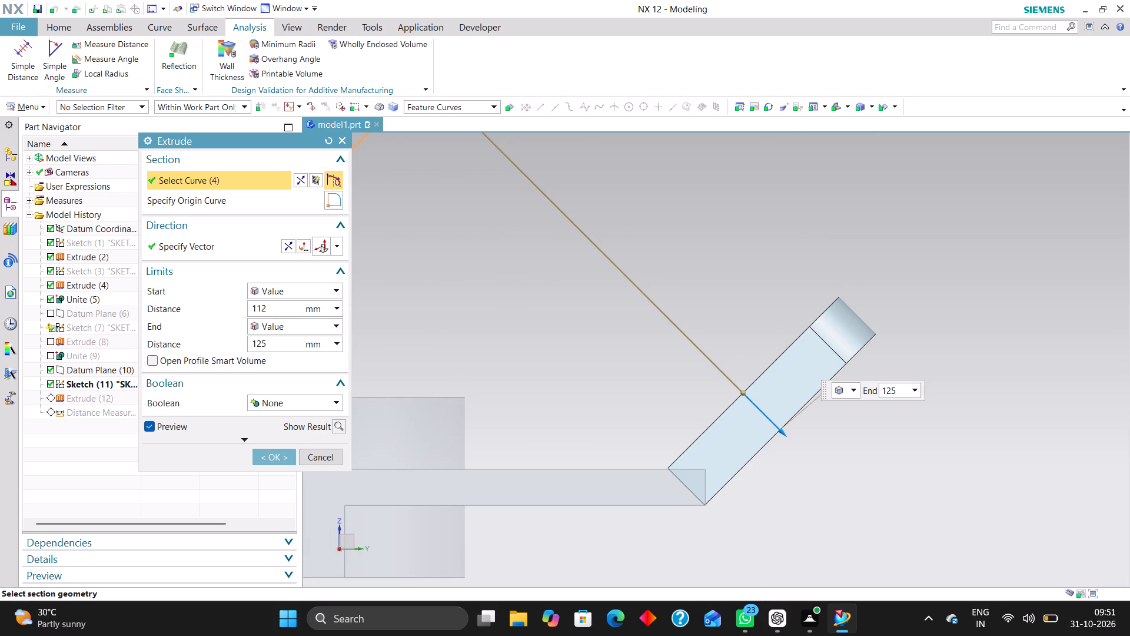
pyautogui.click(275, 454)
# Inspect the joint with the flat arm, reopen Sketch (11) with rollback, set the arc centre's long vertical distance to 94 mm and finish the sketch.
pyautogui.scroll(4, 680, 488)
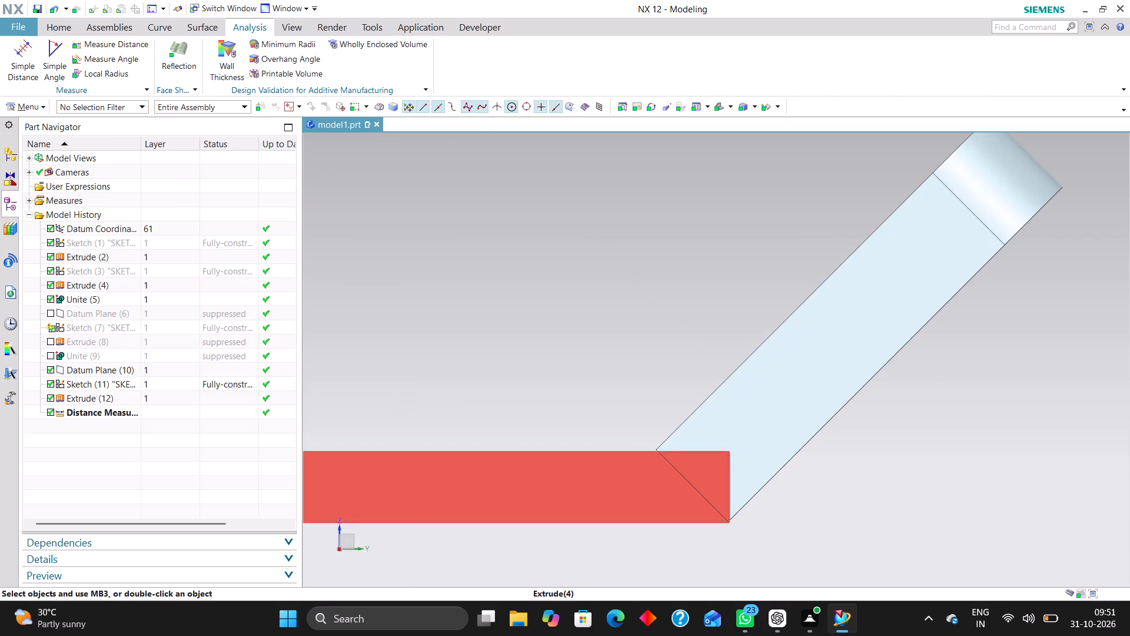
pyautogui.scroll(-4, 670, 412)
pyautogui.scroll(4, 652, 409)
pyautogui.moveTo(649, 382); pyautogui.dragTo(657, 391, button='middle')
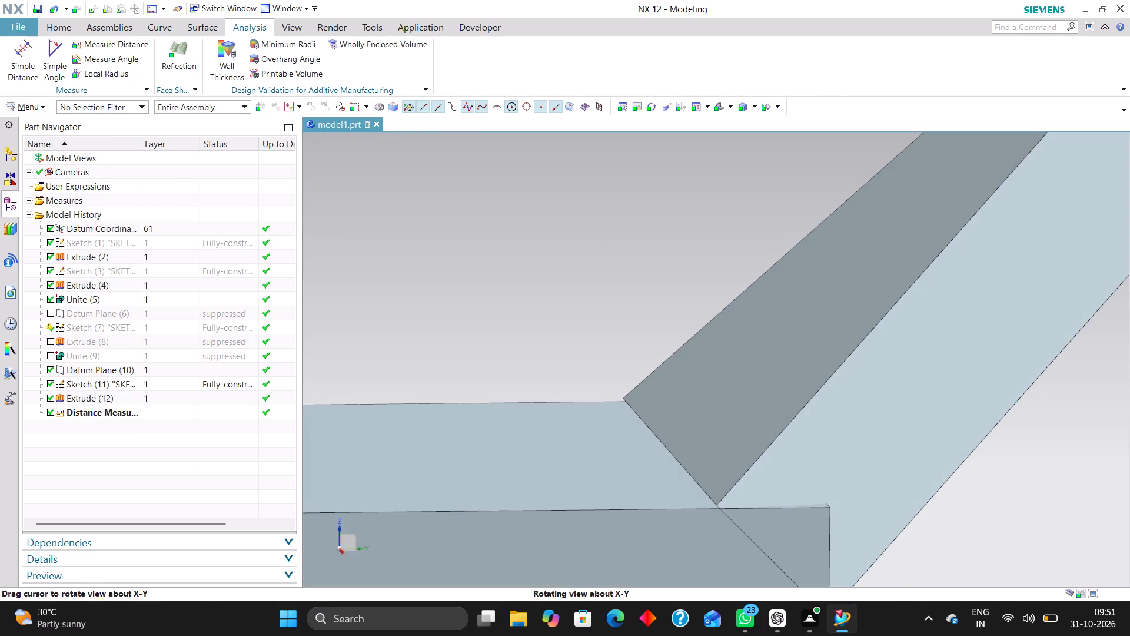
pyautogui.moveTo(657, 391); pyautogui.dragTo(658, 393, button='middle')
pyautogui.scroll(-5, 659, 375)
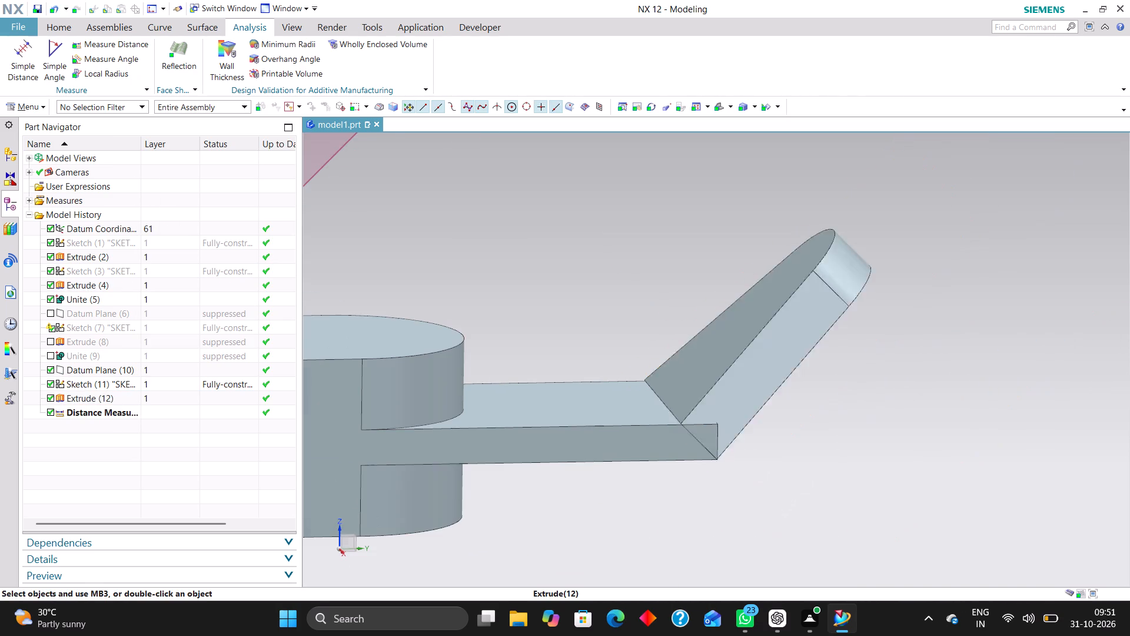
pyautogui.scroll(5, 716, 429)
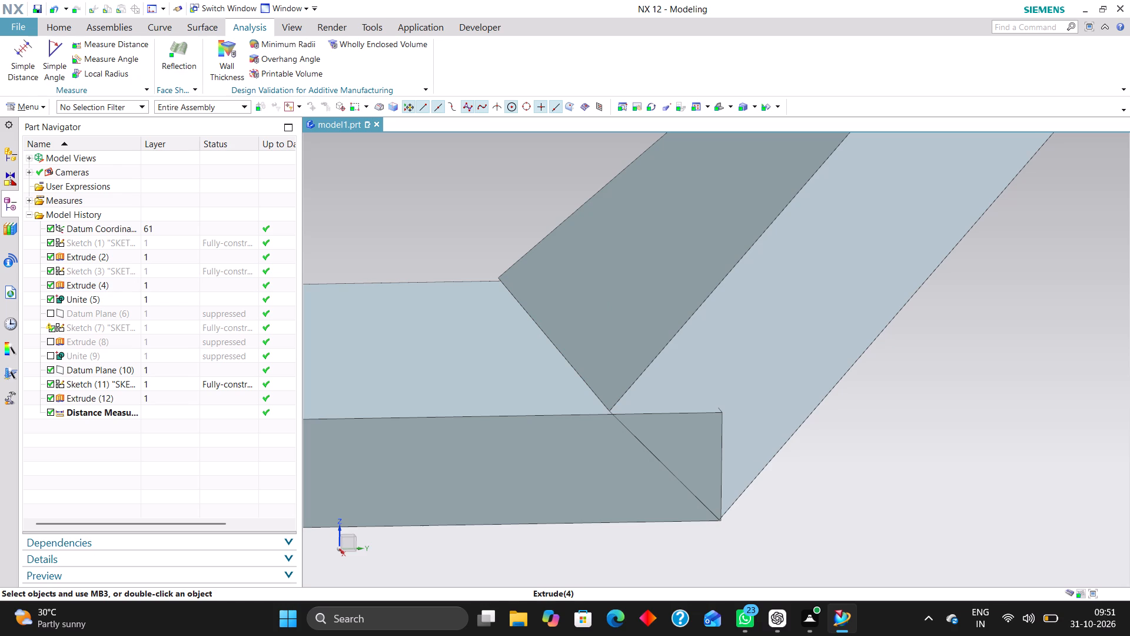
pyautogui.click(179, 384)
pyautogui.rightClick(179, 384)
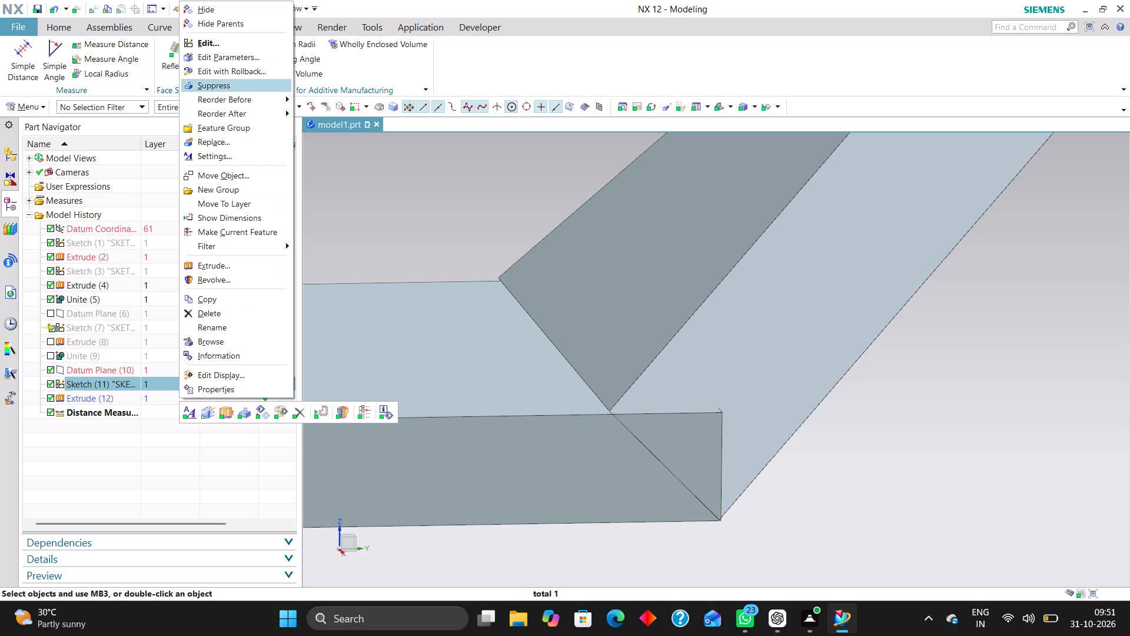
pyautogui.click(231, 77)
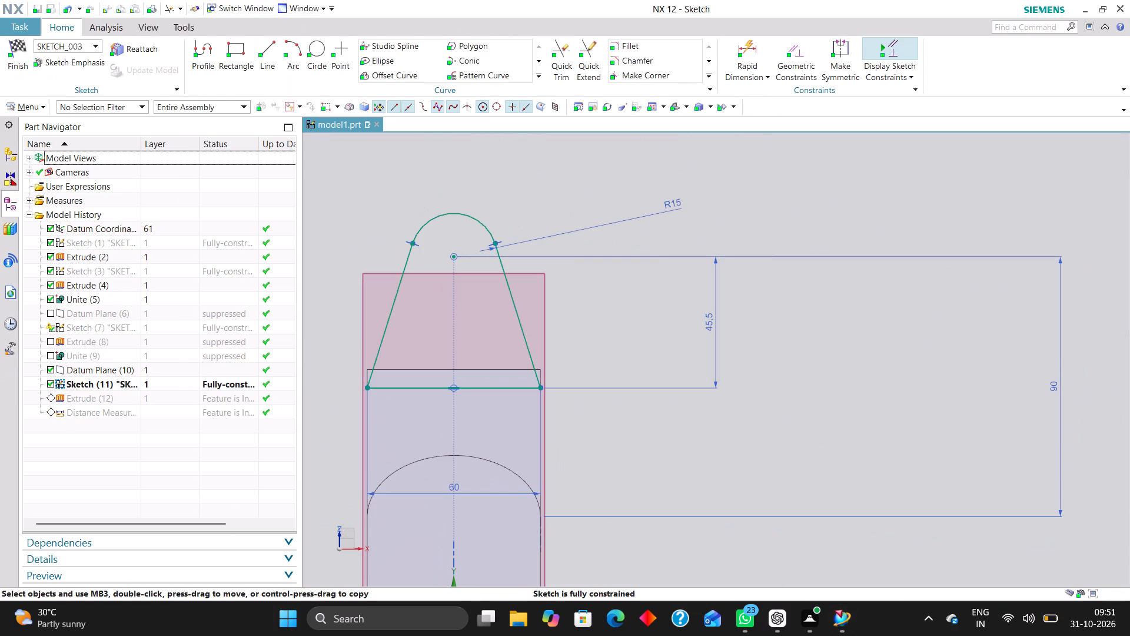
pyautogui.doubleClick(1055, 389)
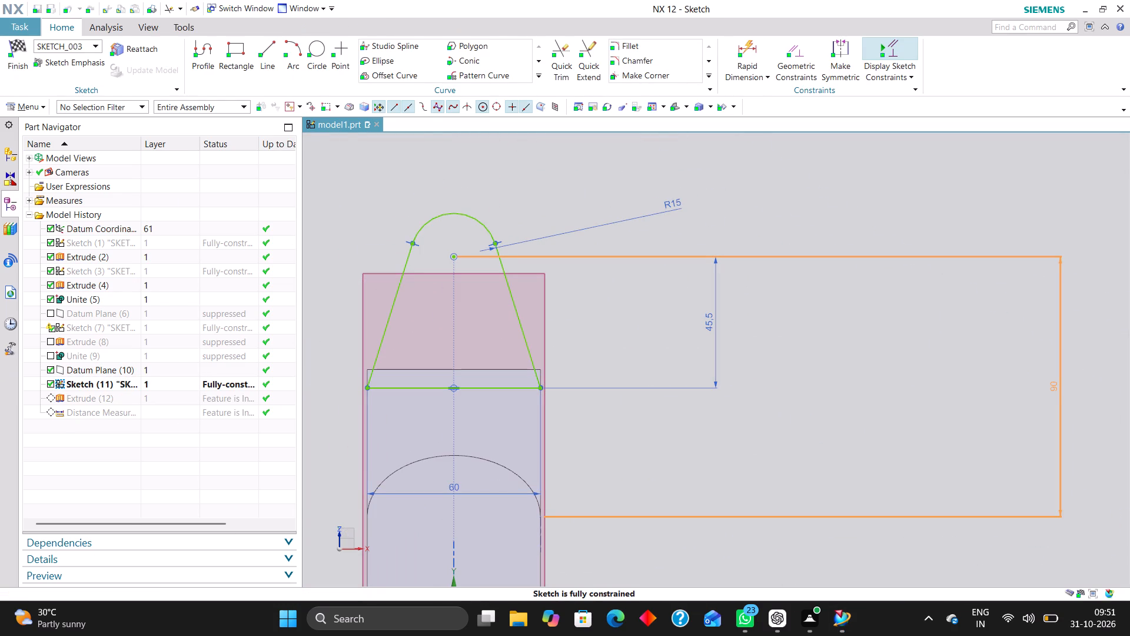
pyautogui.write('94')
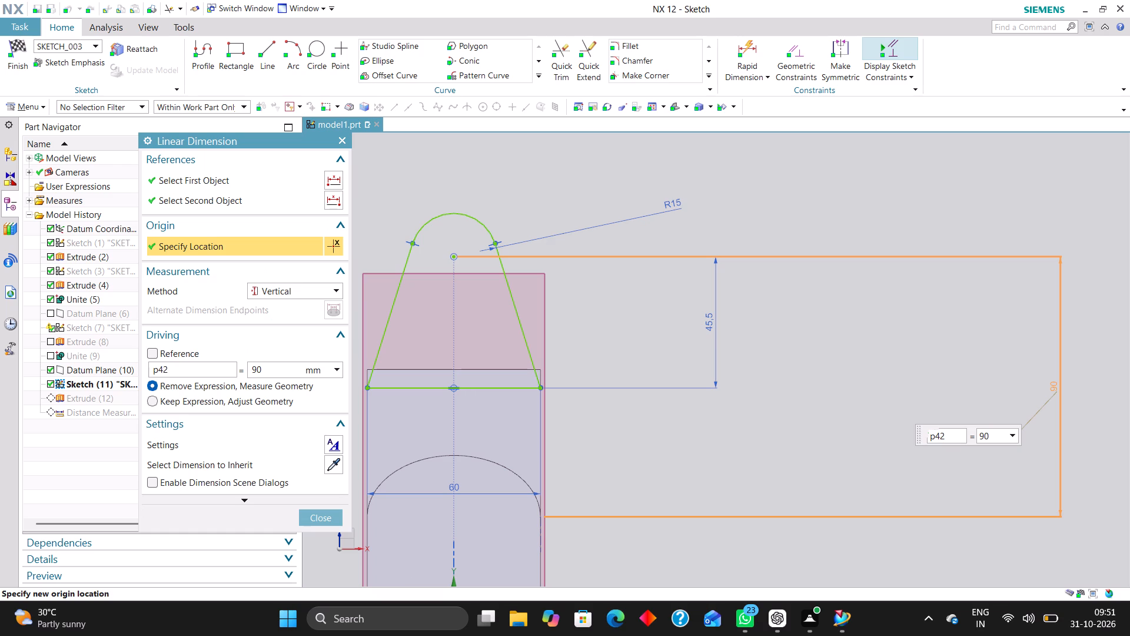
pyautogui.moveTo(268, 369); pyautogui.dragTo(222, 372)
pyautogui.press('9')
pyautogui.press('4')
pyautogui.press('Return')
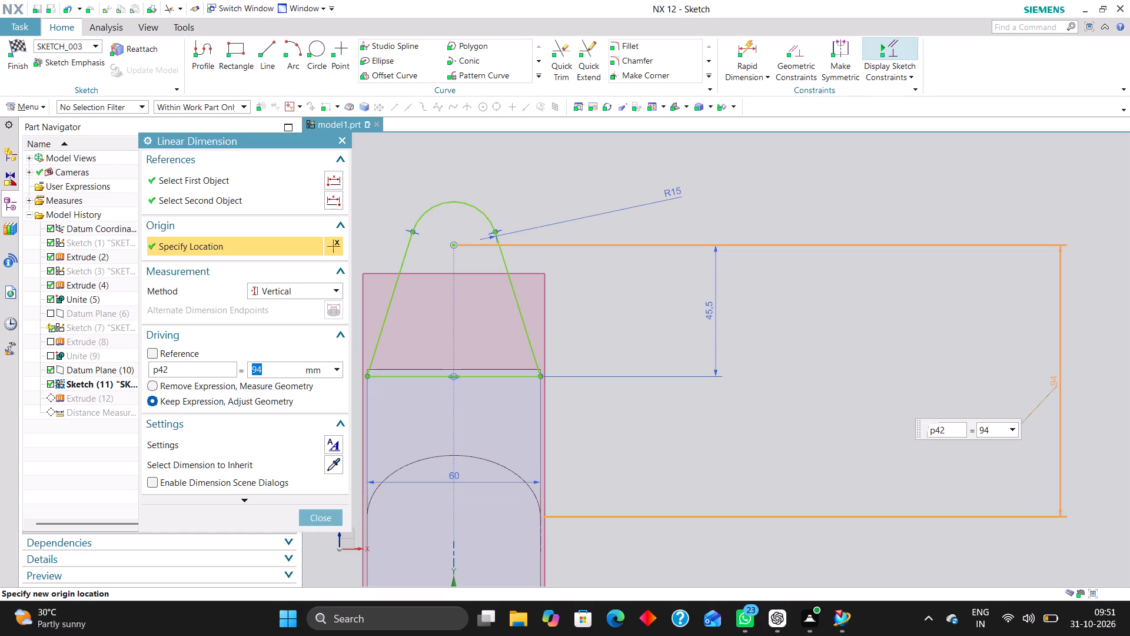
pyautogui.click(311, 518)
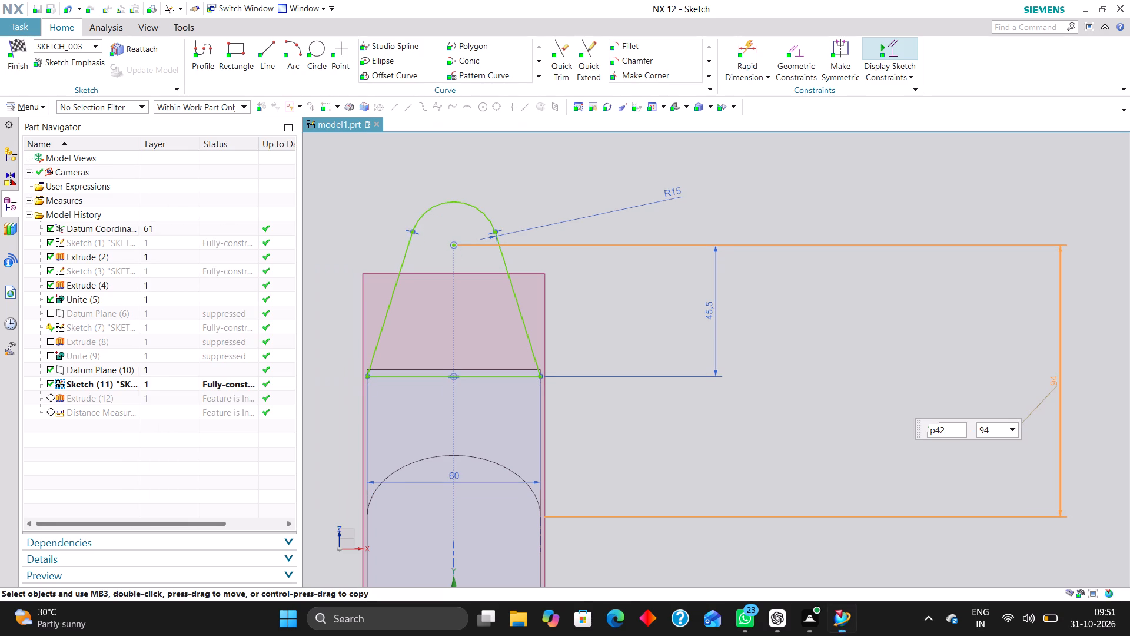
pyautogui.click(22, 55)
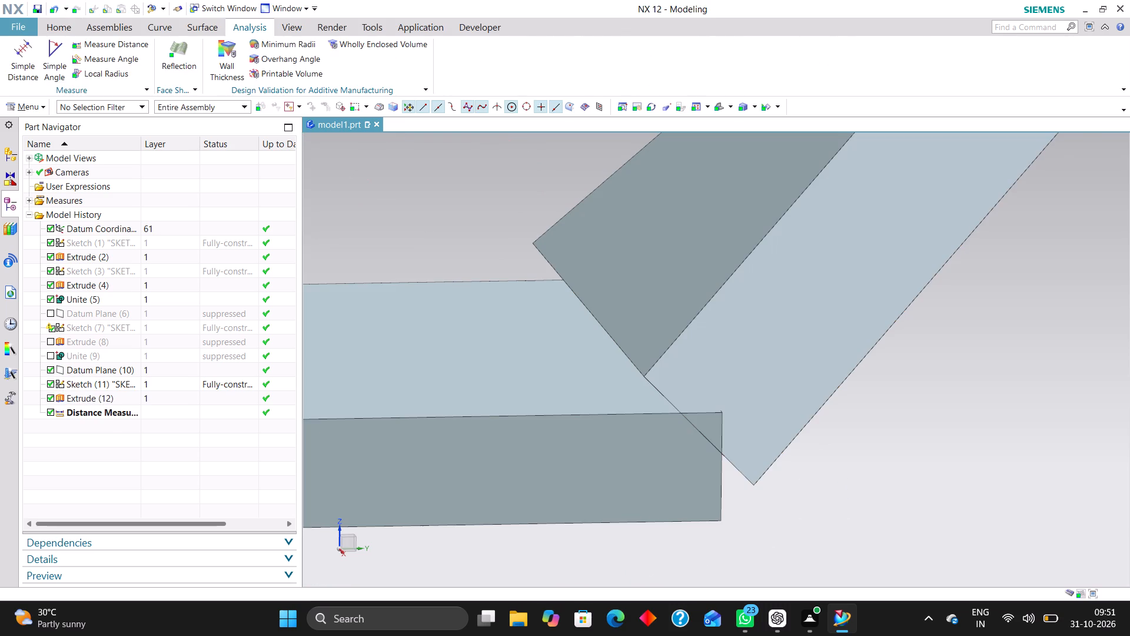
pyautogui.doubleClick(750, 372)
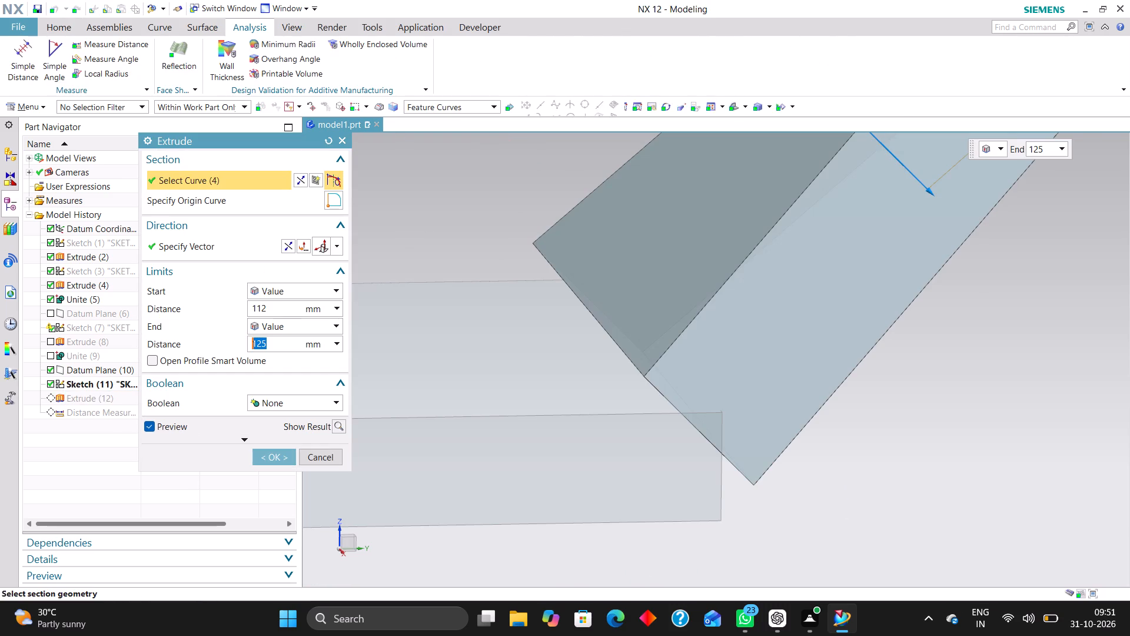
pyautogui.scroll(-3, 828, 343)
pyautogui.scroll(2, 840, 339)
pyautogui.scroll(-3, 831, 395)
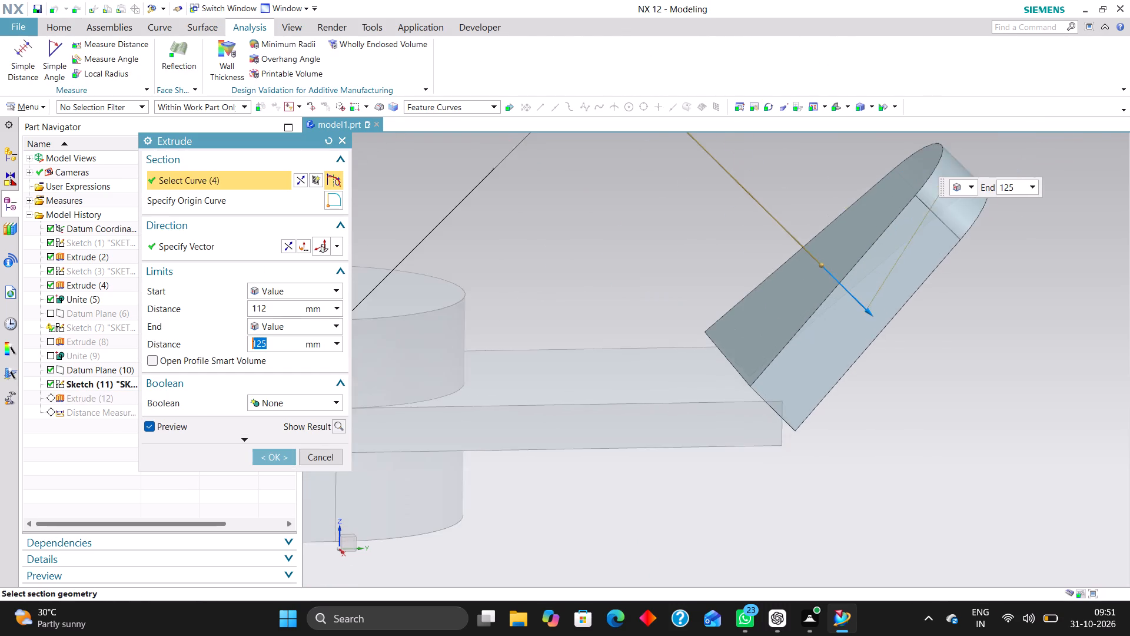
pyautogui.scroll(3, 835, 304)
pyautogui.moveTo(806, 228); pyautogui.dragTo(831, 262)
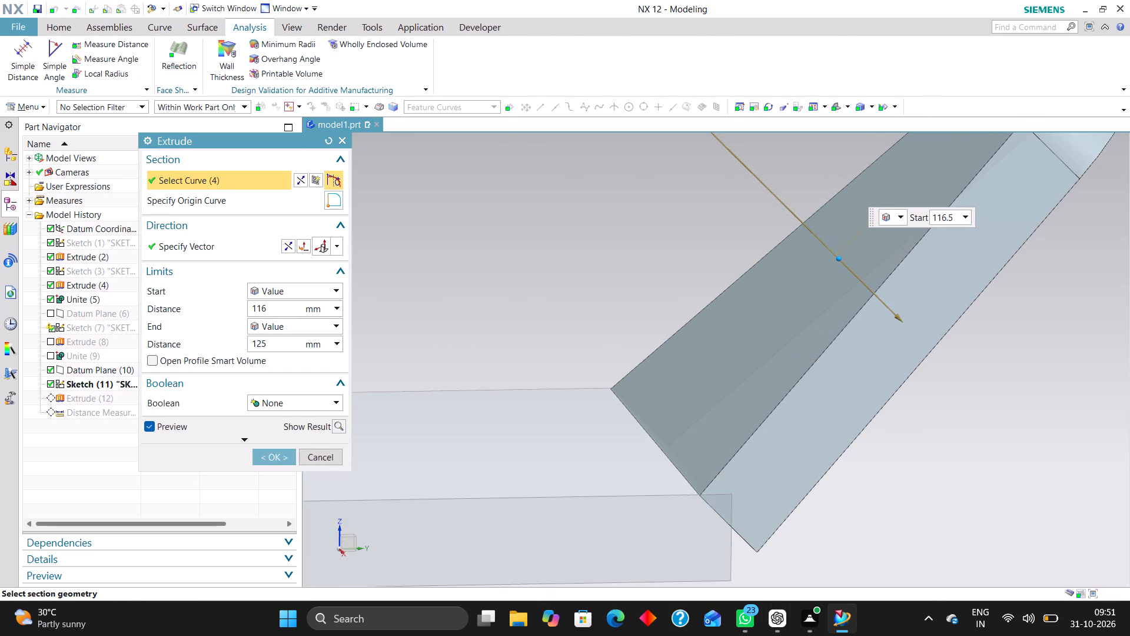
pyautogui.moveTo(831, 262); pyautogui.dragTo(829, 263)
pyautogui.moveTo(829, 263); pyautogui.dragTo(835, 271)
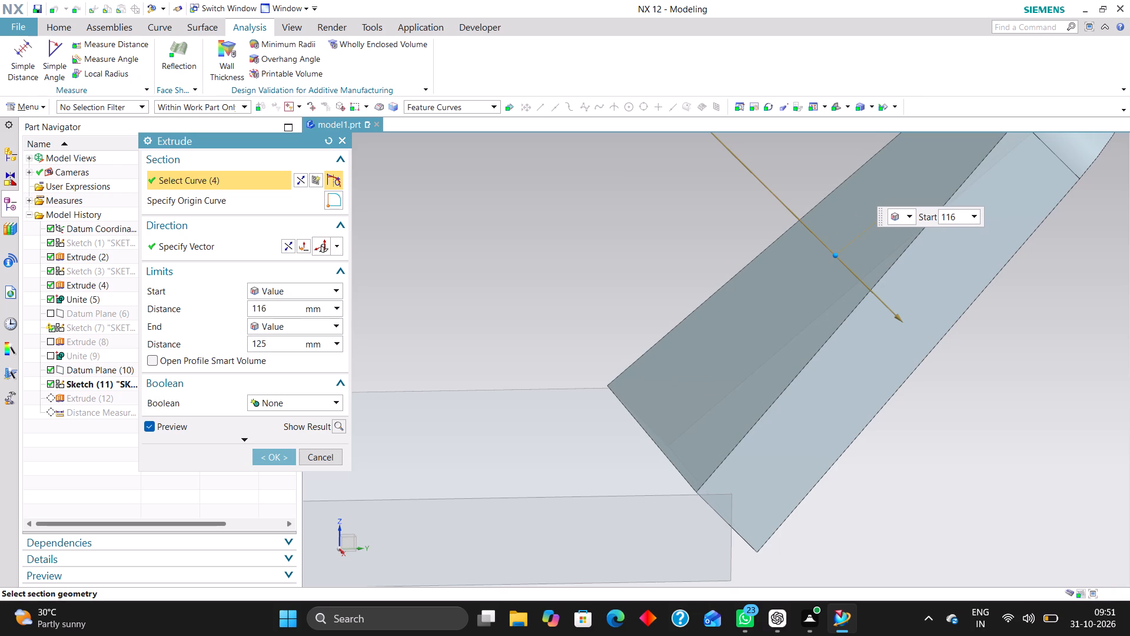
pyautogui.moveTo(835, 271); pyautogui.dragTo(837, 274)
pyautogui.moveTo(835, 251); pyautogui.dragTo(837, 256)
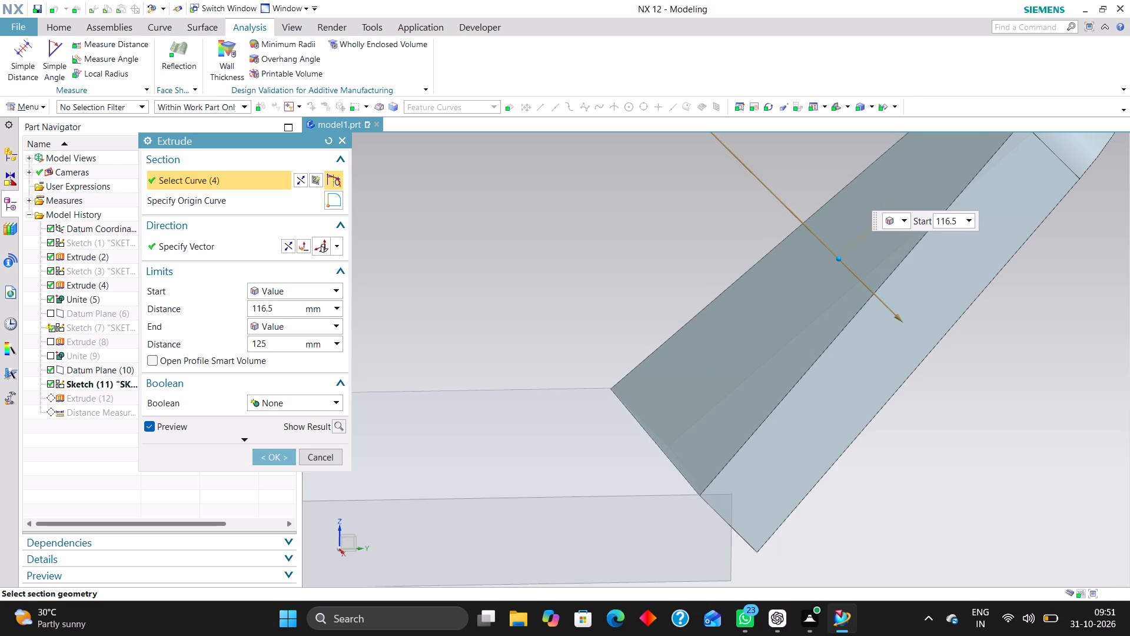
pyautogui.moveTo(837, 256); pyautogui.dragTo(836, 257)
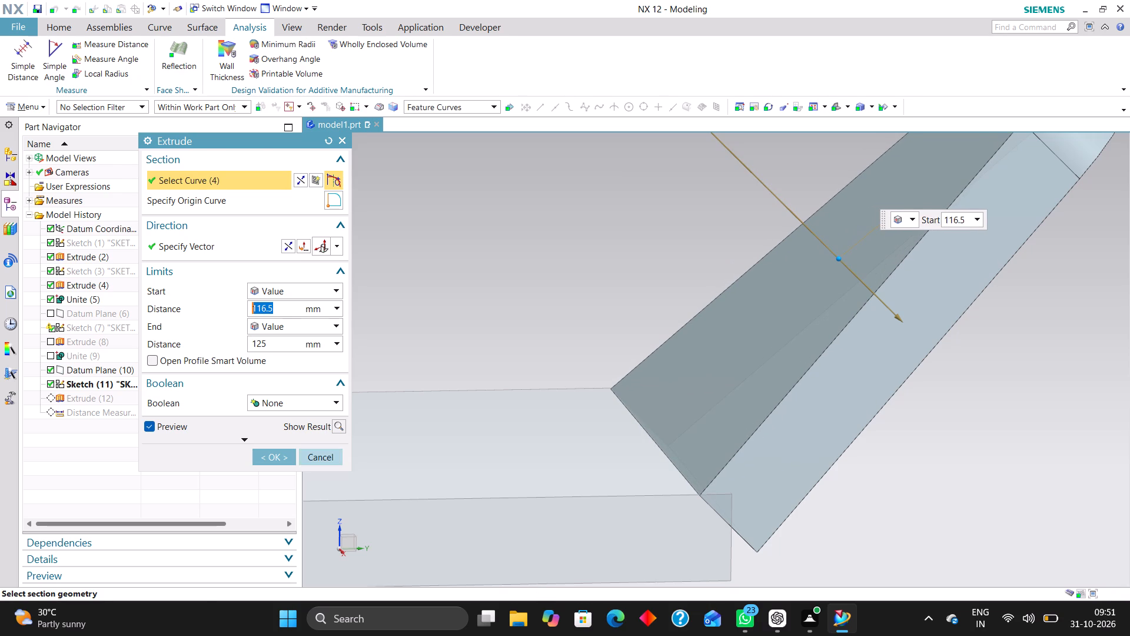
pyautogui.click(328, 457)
# Reopen Sketch (11) with rollback and try 95, 96 and 96.5 mm for the arc centre's long vertical distance.
pyautogui.click(165, 383)
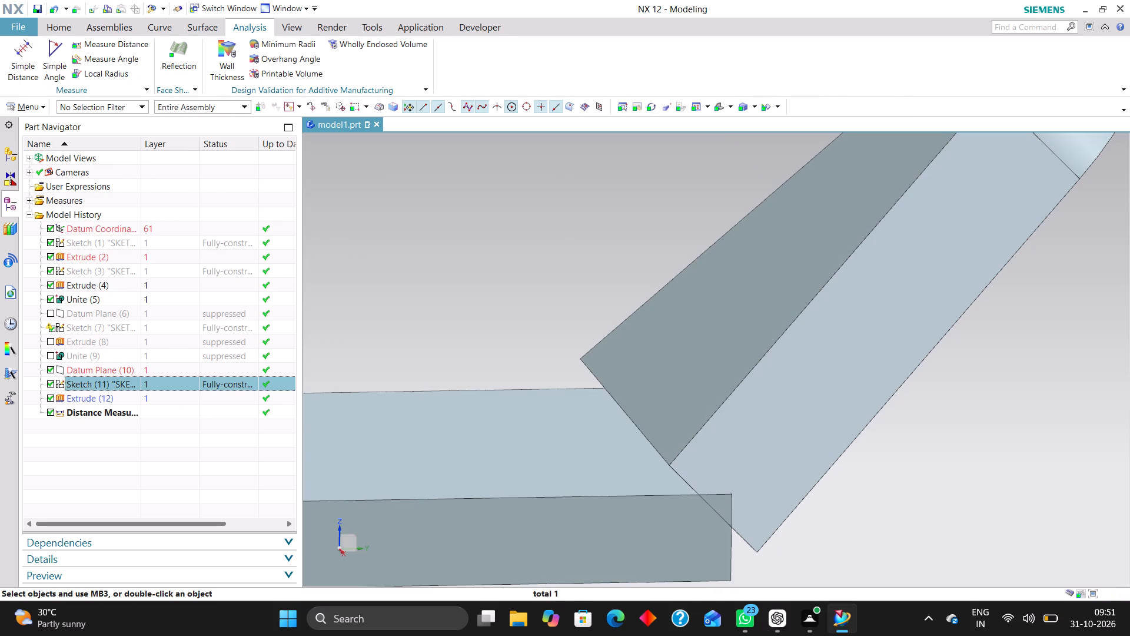
pyautogui.rightClick(164, 382)
pyautogui.click(240, 73)
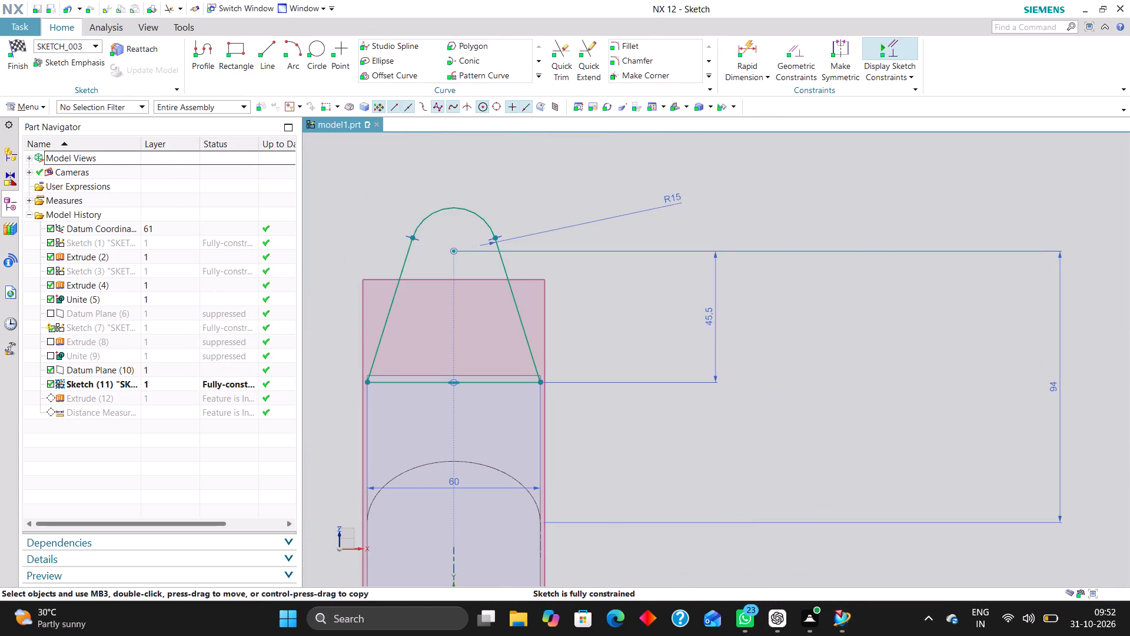
pyautogui.doubleClick(1053, 387)
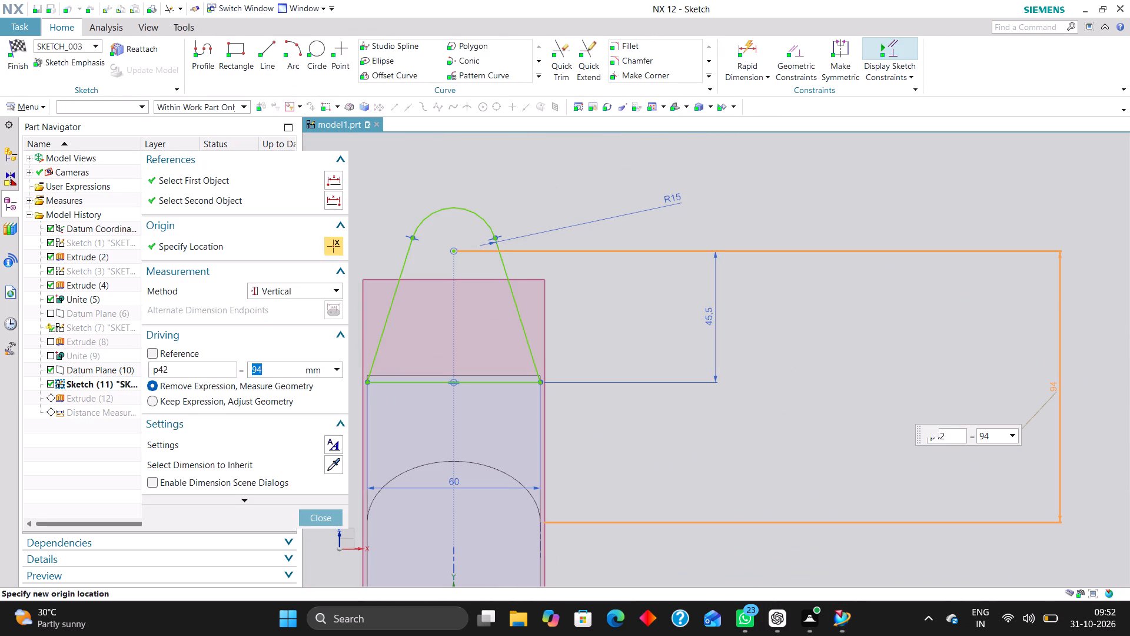
pyautogui.write('95')
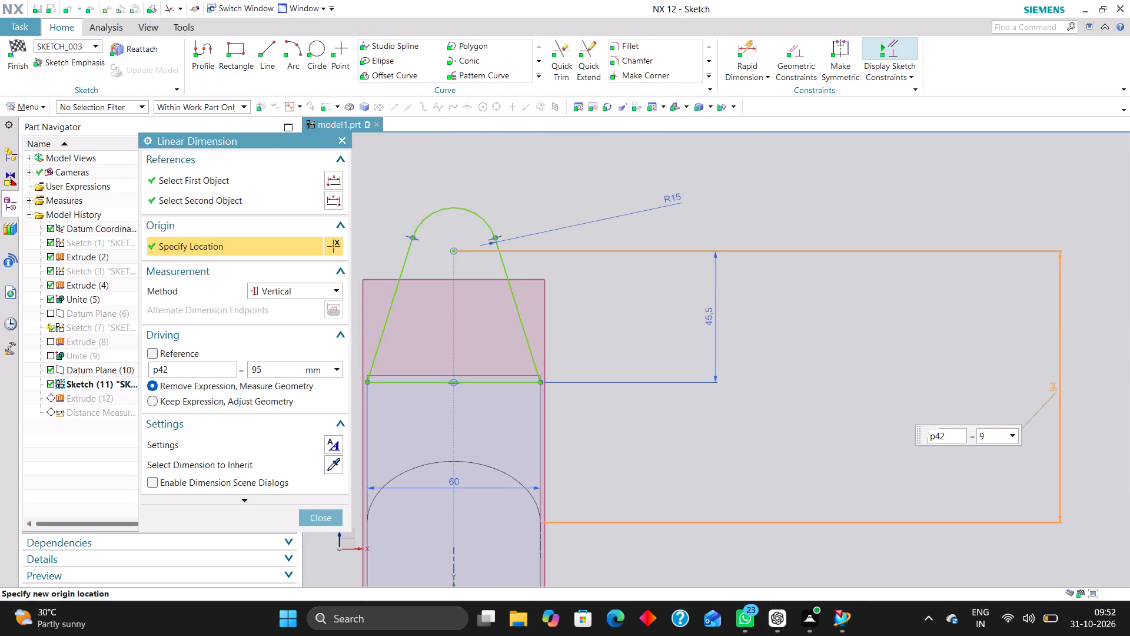
pyautogui.press('Return')
pyautogui.write('96')
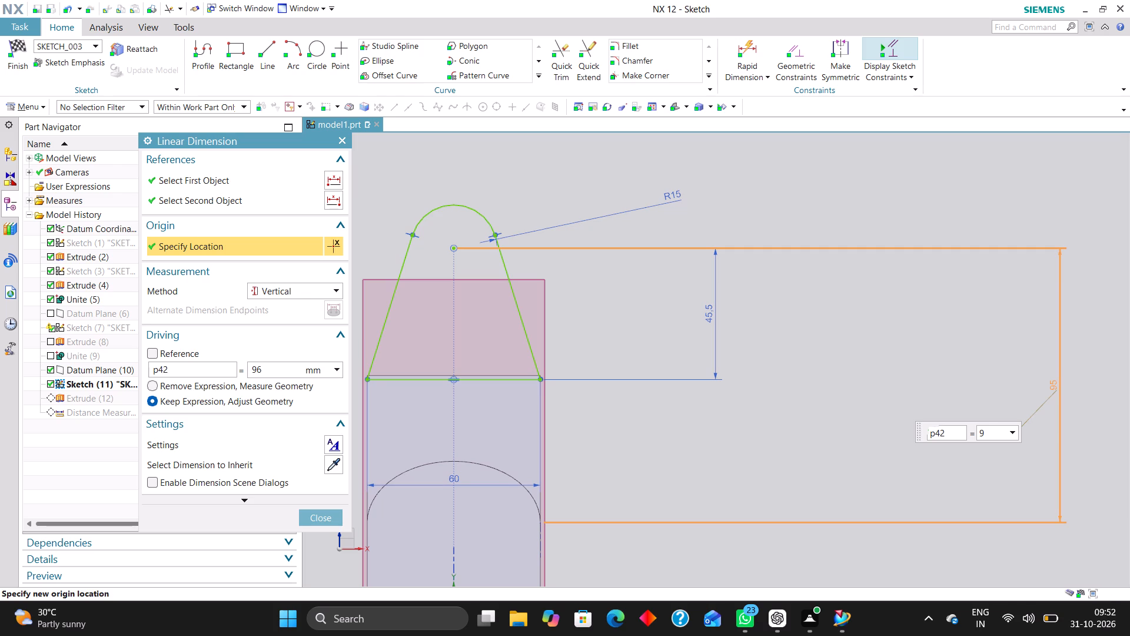
pyautogui.press('Return')
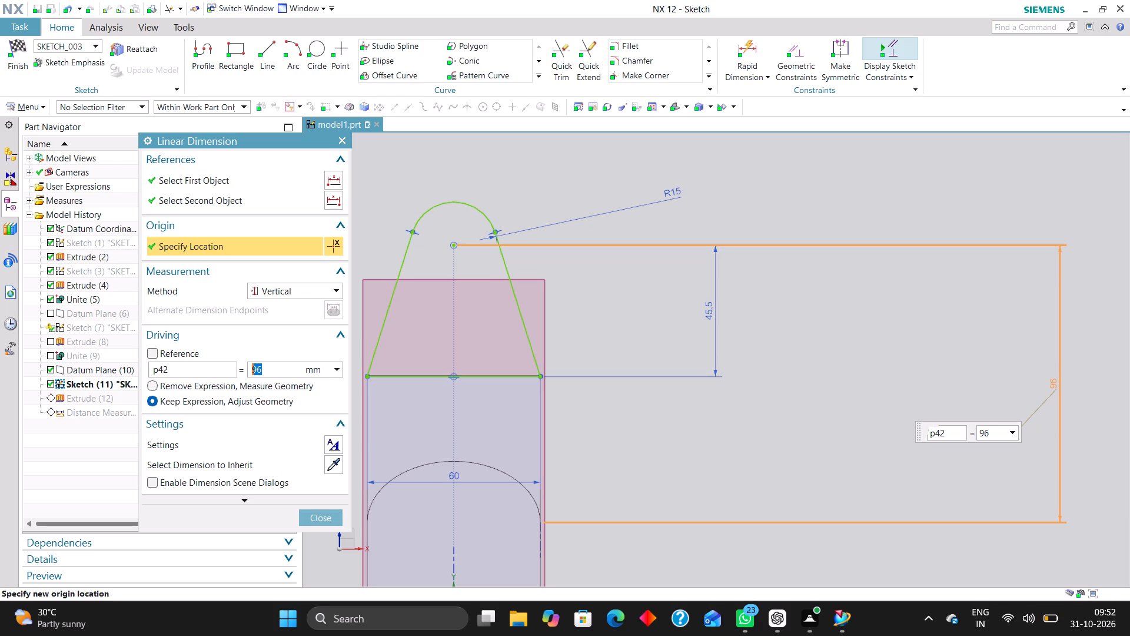
pyautogui.write('96.5')
pyautogui.press('Return')
pyautogui.press('Return')
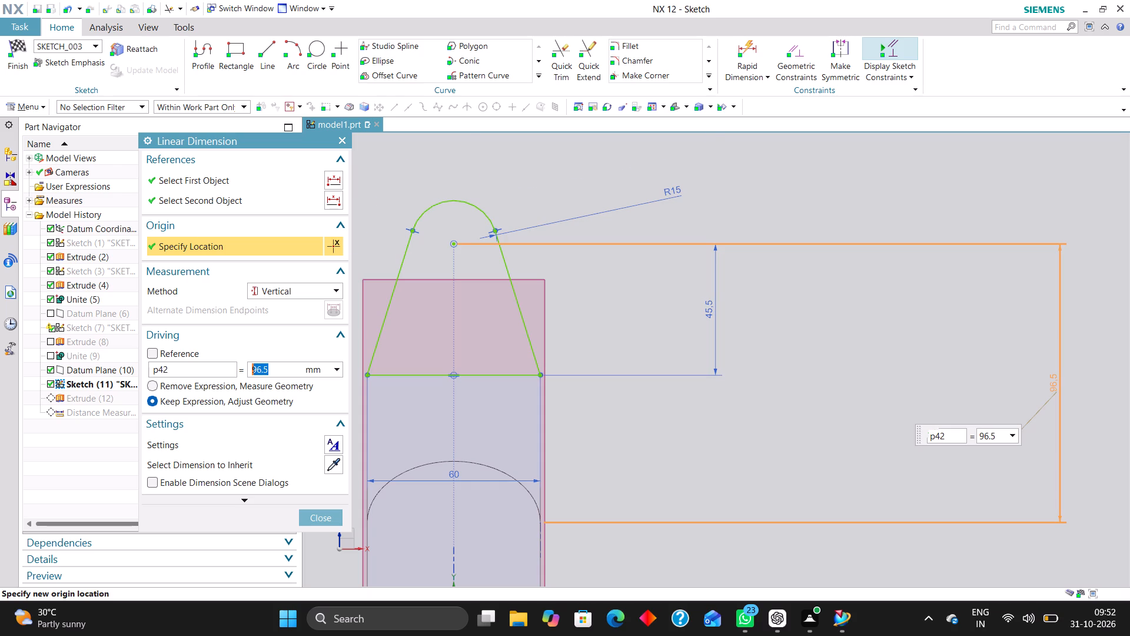
# Check the base line against the flat arm's edge, set the arc centre's long vertical distance to 96.4 mm and finish the sketch.
pyautogui.scroll(20, 533, 373)
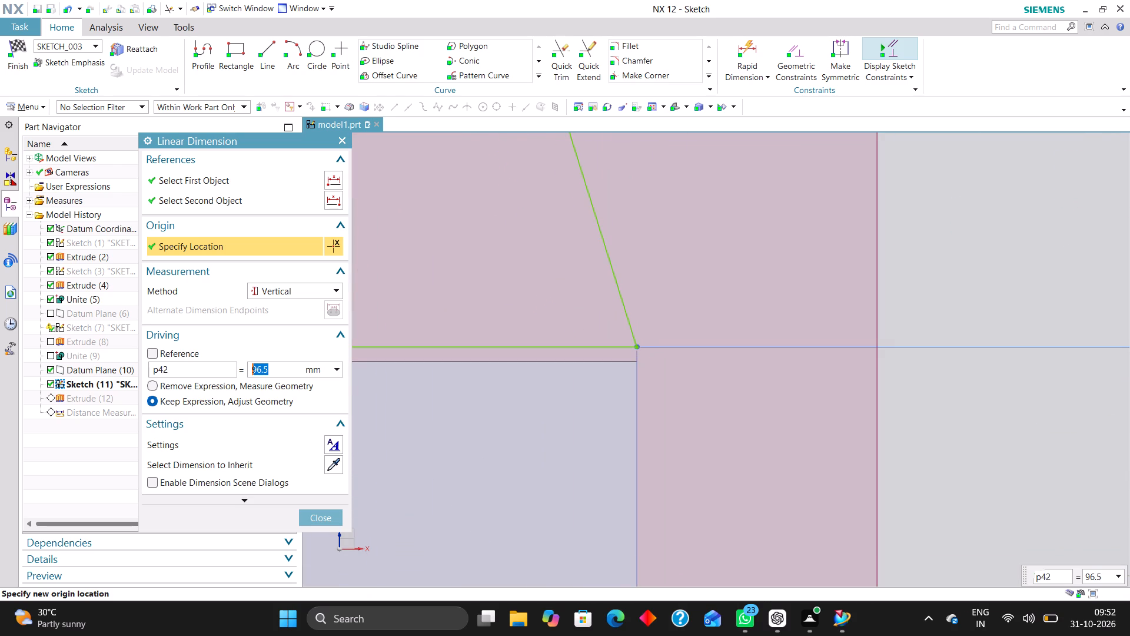
pyautogui.scroll(-10, 591, 357)
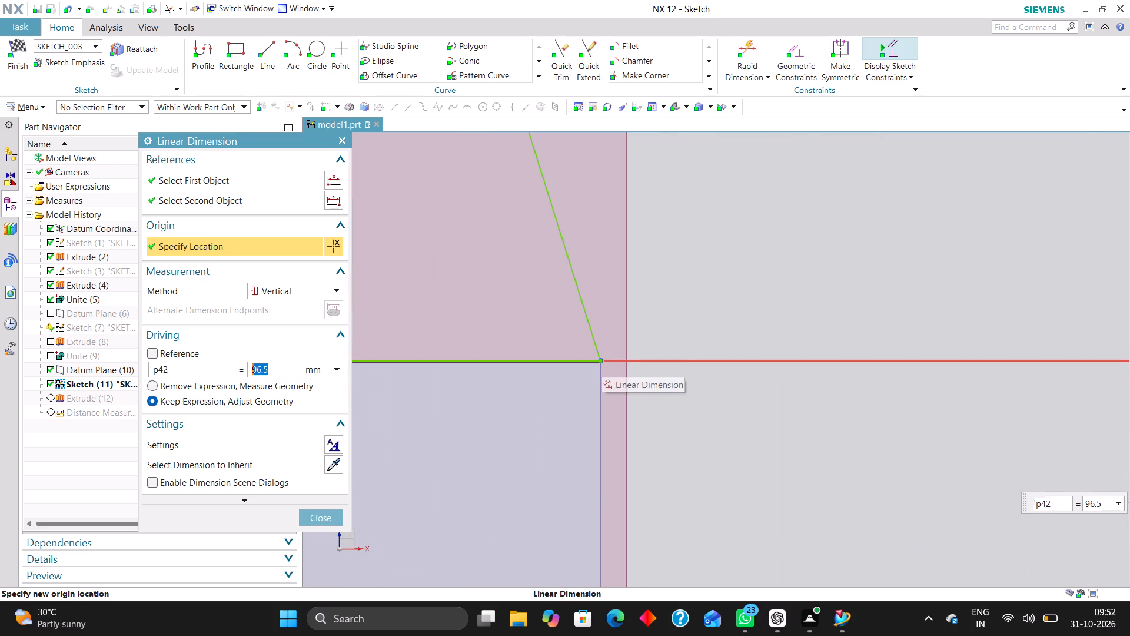
pyautogui.write('96.4')
pyautogui.press('Return')
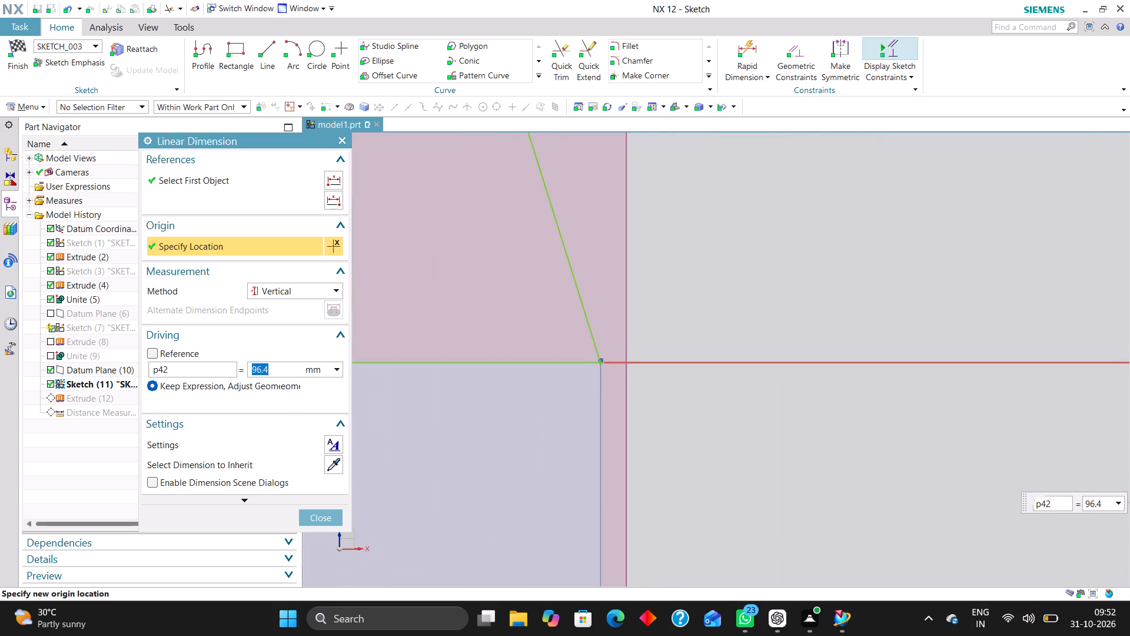
pyautogui.scroll(10, 583, 359)
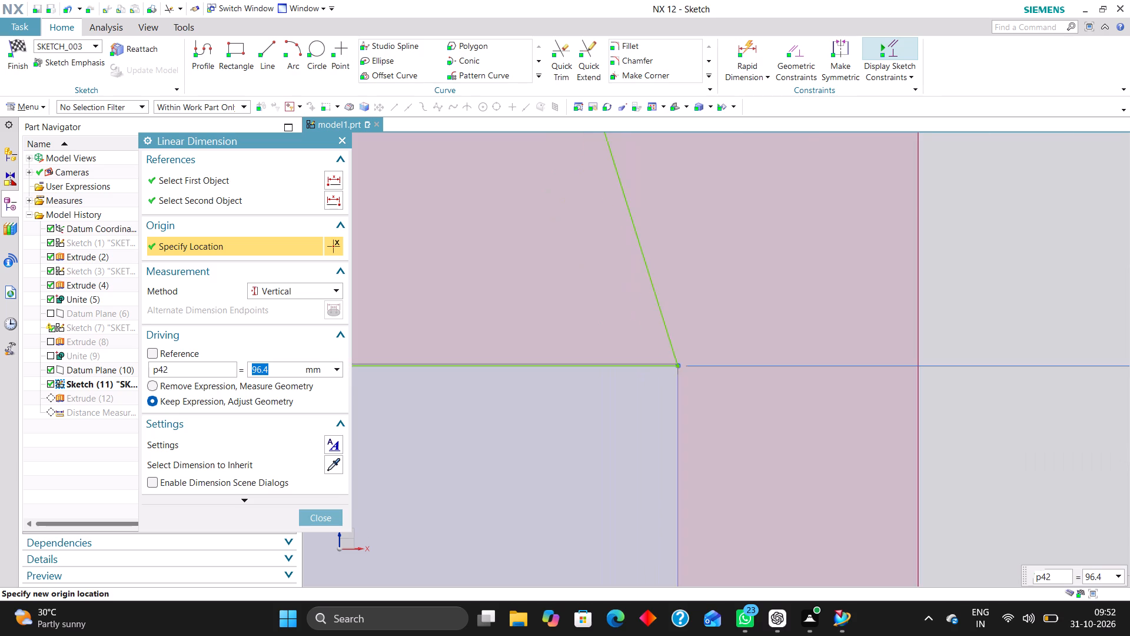
pyautogui.scroll(6, 660, 379)
pyautogui.scroll(-20, 674, 330)
pyautogui.scroll(-5, 674, 330)
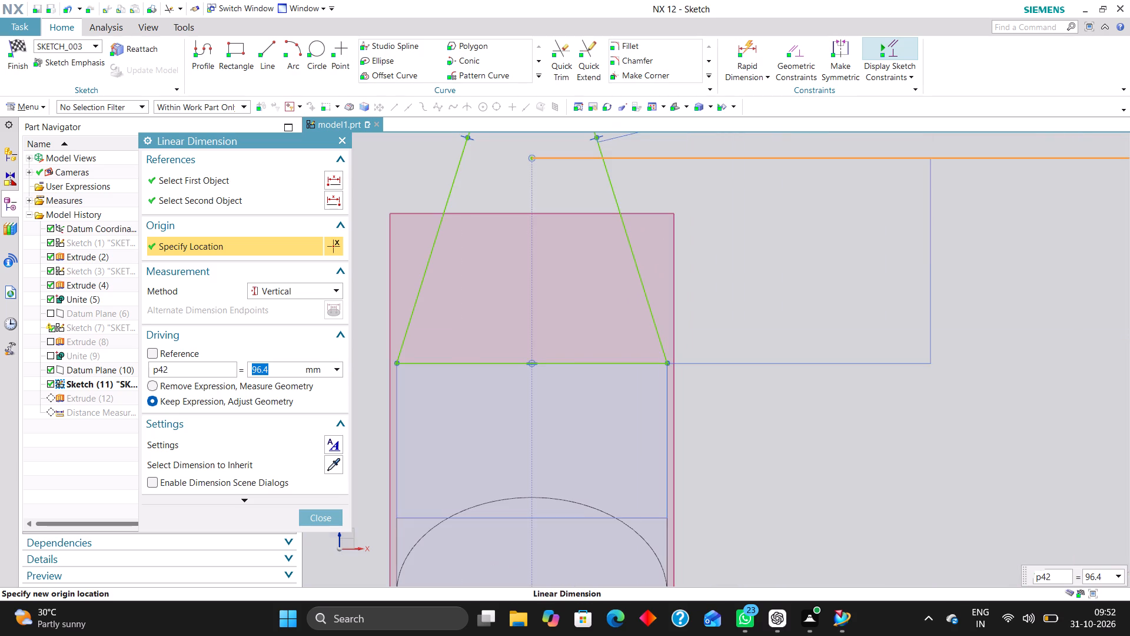
pyautogui.click(328, 526)
pyautogui.click(334, 514)
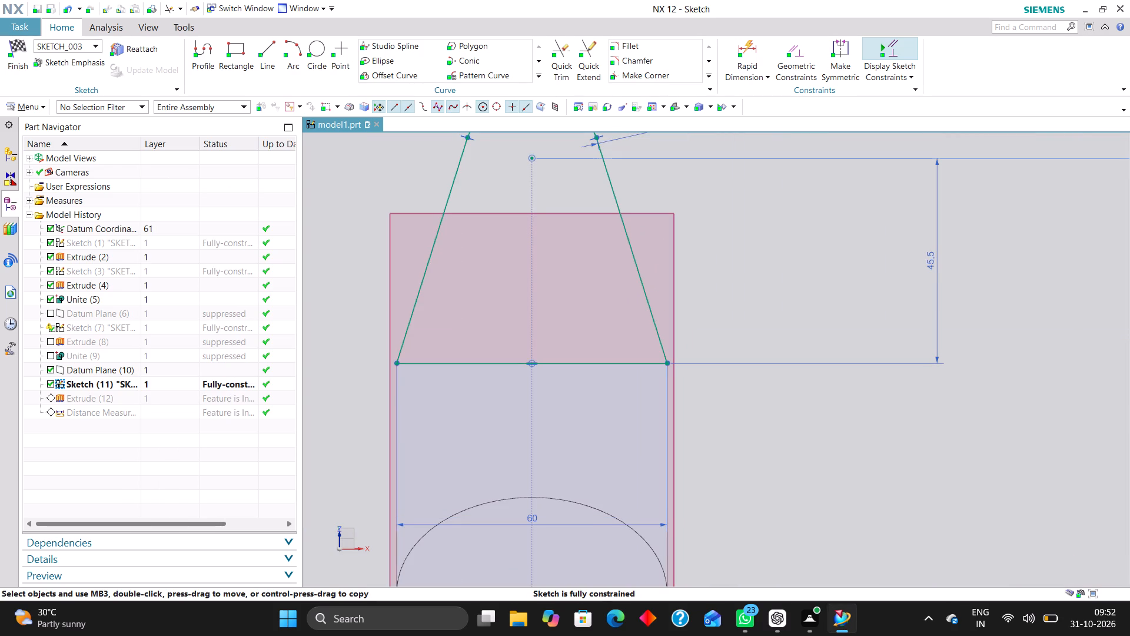
pyautogui.click(24, 45)
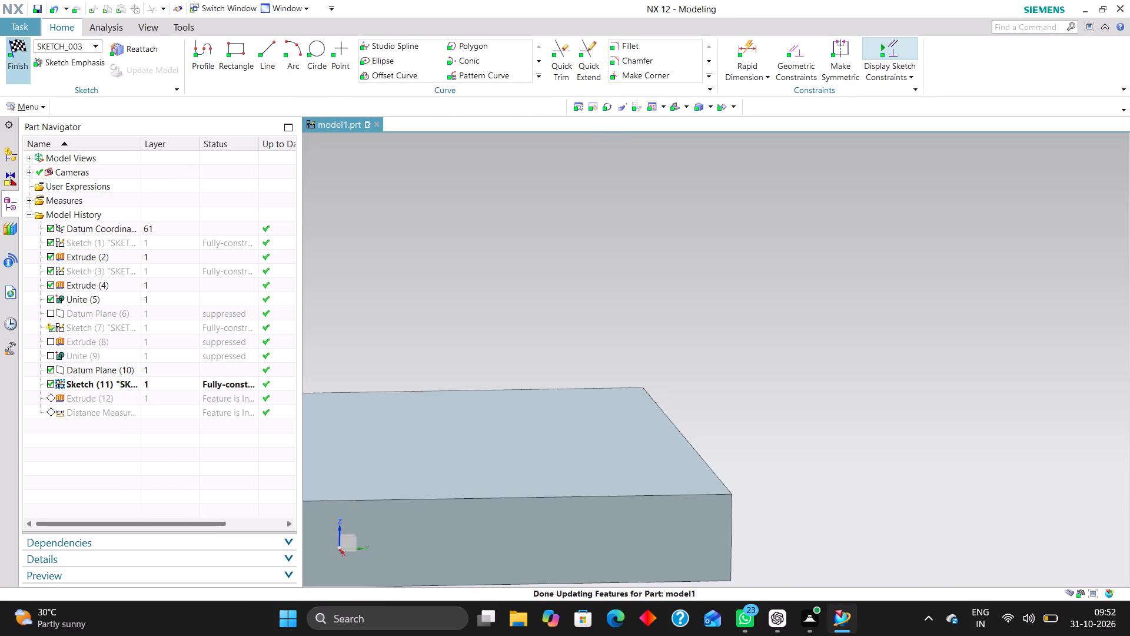
# Reopen the angled extrusion and move its start limit to 118.5 mm so its lower edge approaches the flat arm's upper corner.
pyautogui.scroll(-2, 776, 405)
pyautogui.doubleClick(780, 420)
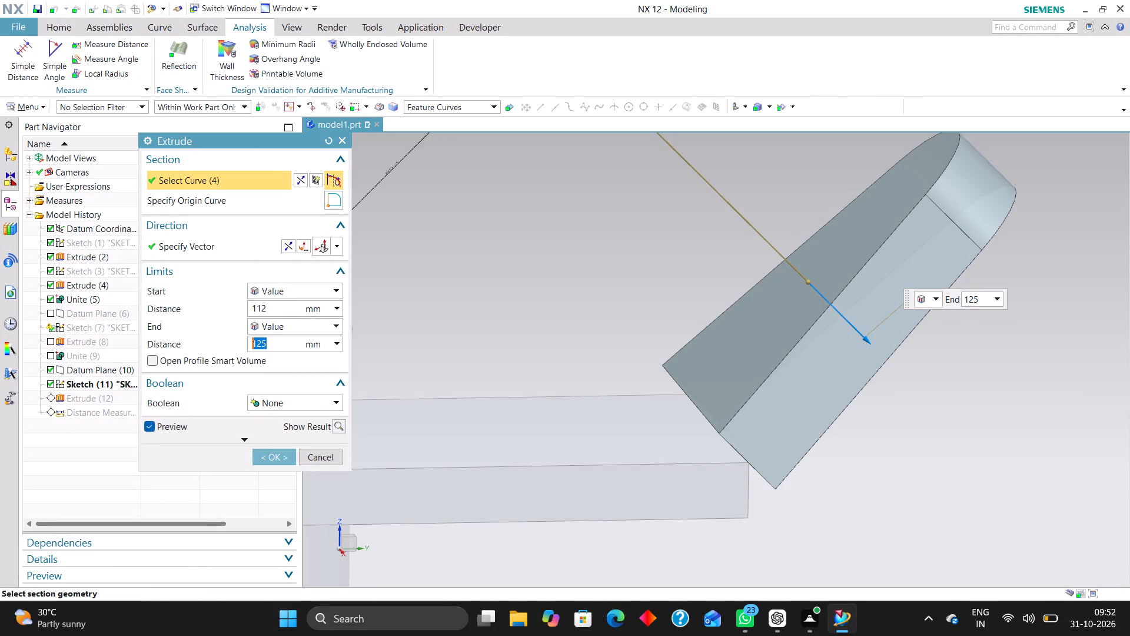
pyautogui.moveTo(804, 278); pyautogui.dragTo(832, 310)
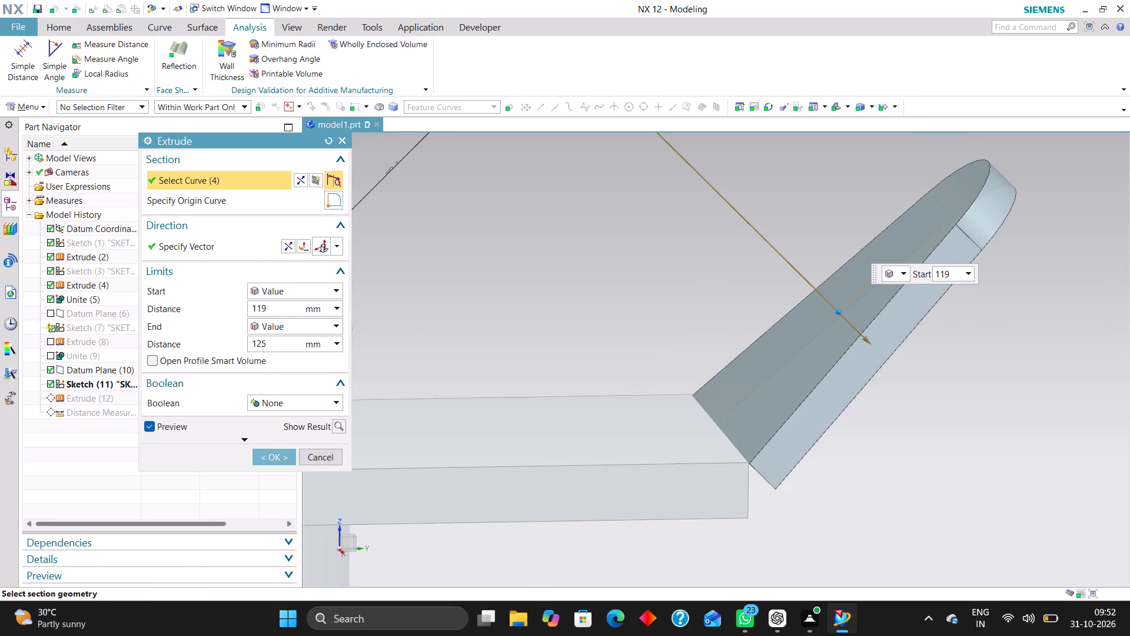
pyautogui.moveTo(832, 310); pyautogui.dragTo(830, 312)
pyautogui.moveTo(830, 312); pyautogui.dragTo(829, 311)
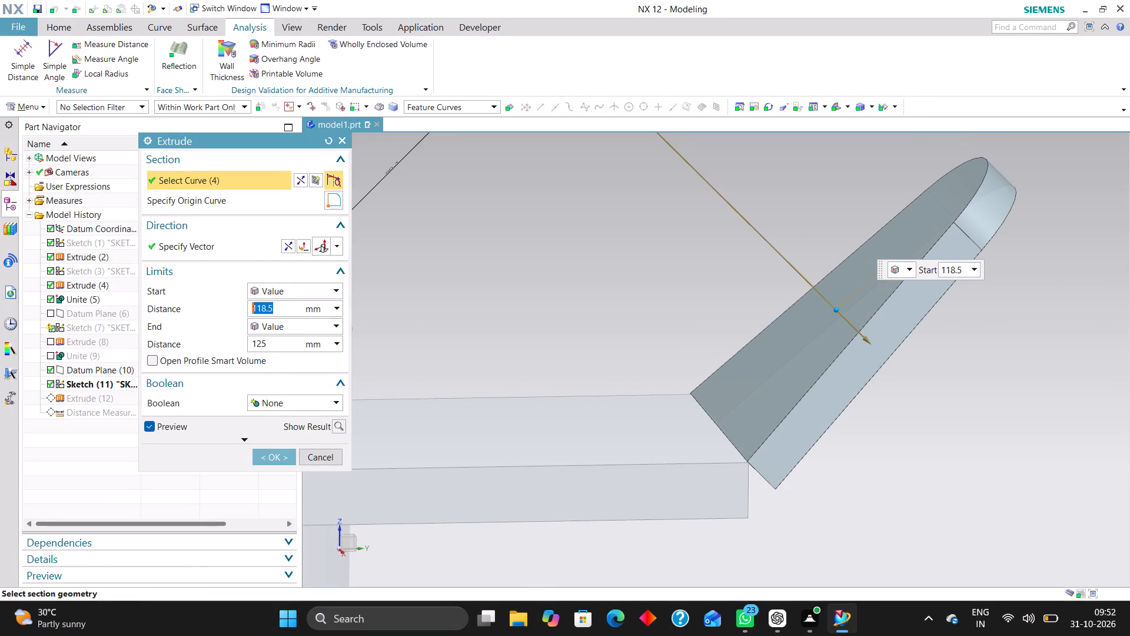
# In a straight side view, refine the extrusion's start limit through 118.6 and 118.7 to 118.8 mm, check the corner contact and accept.
pyautogui.moveTo(930, 435); pyautogui.dragTo(865, 440, button='right')
pyautogui.scroll(-2, 795, 438)
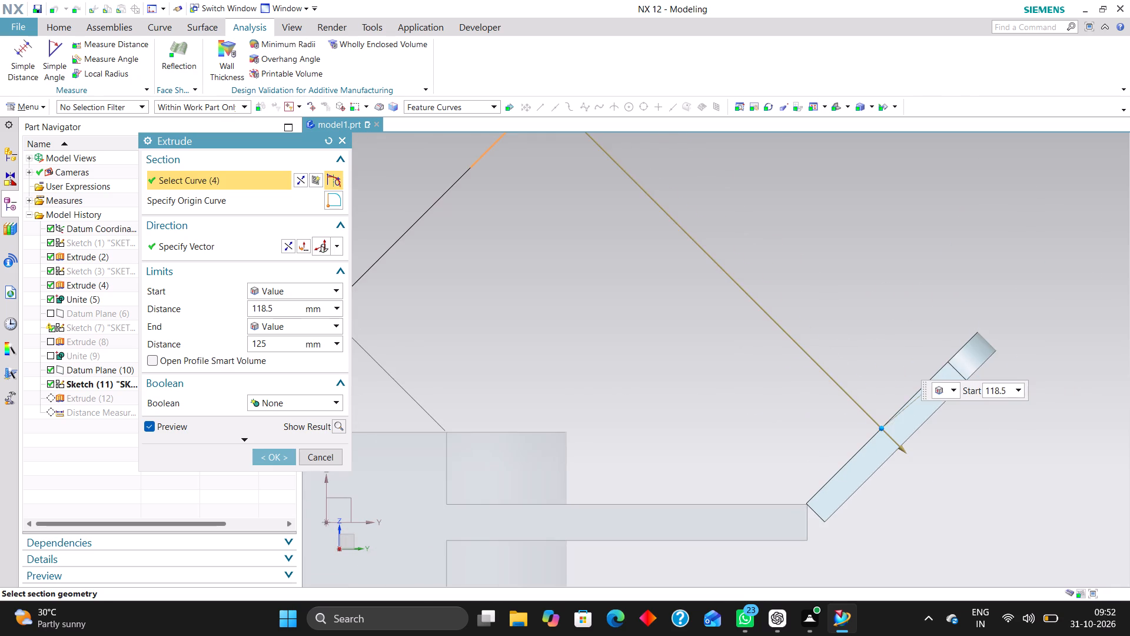
pyautogui.scroll(5, 867, 506)
pyautogui.click(909, 271)
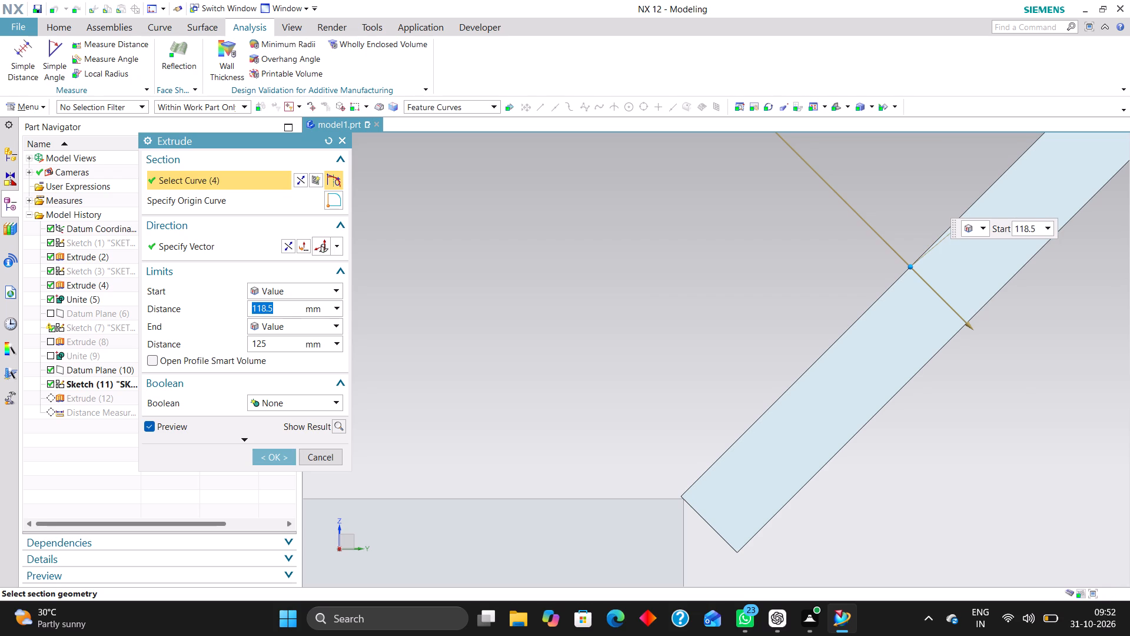
pyautogui.moveTo(1037, 231); pyautogui.dragTo(1001, 236)
pyautogui.write('118.')
pyautogui.press('6')
pyautogui.press('Return')
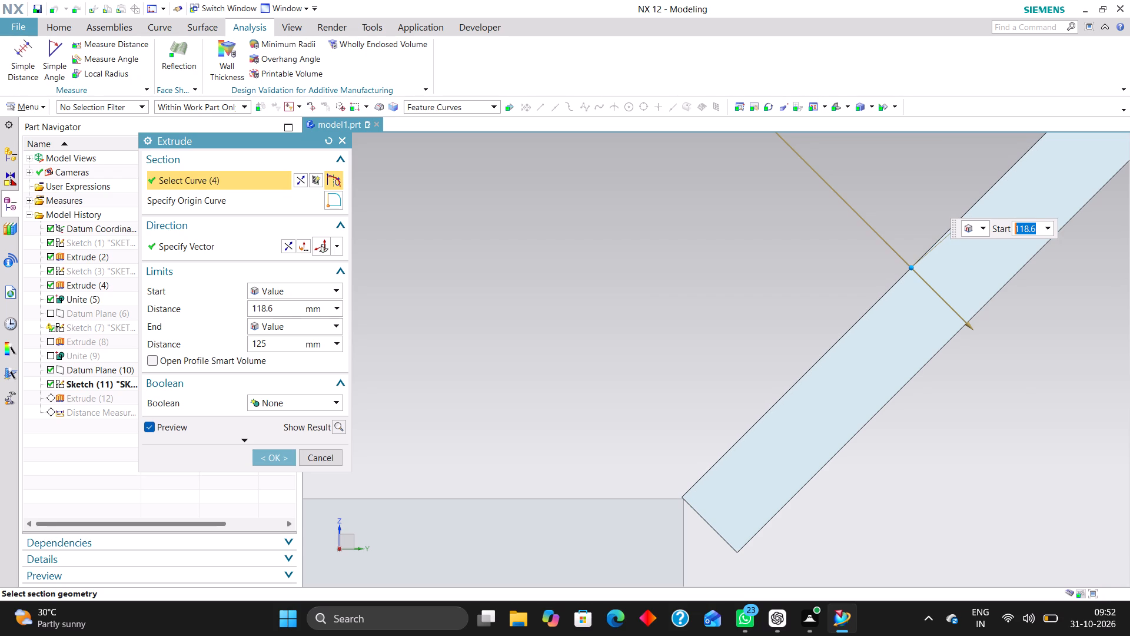
pyautogui.write('118.7')
pyautogui.press('Return')
pyautogui.write('118.8')
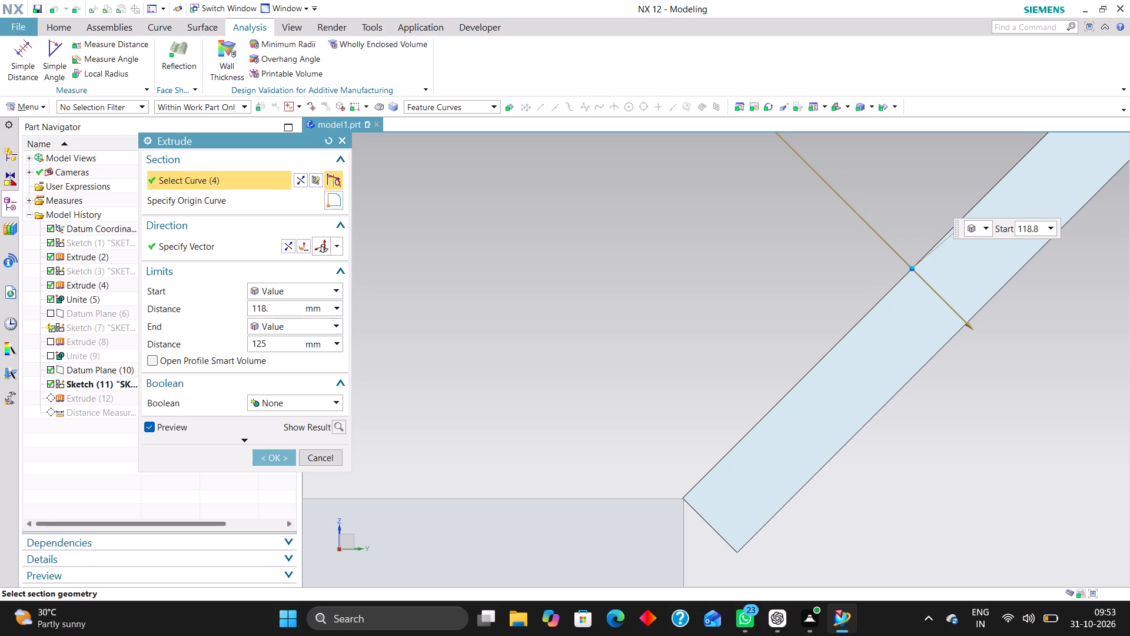
pyautogui.press('Return')
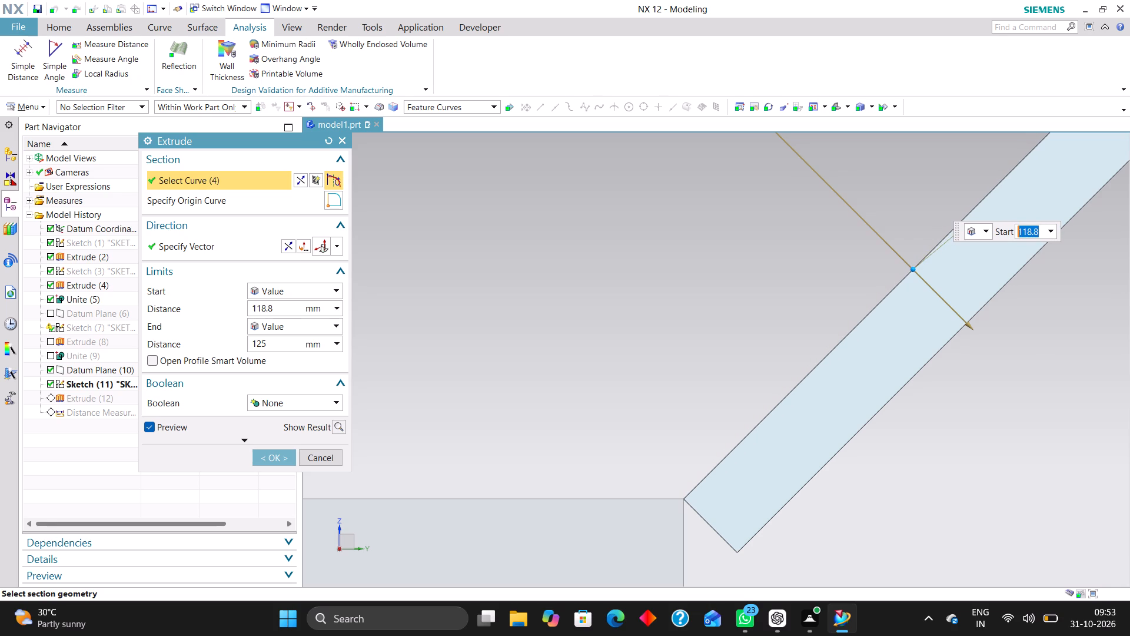
pyautogui.scroll(7, 692, 513)
pyautogui.scroll(7, 658, 468)
pyautogui.scroll(6, 613, 379)
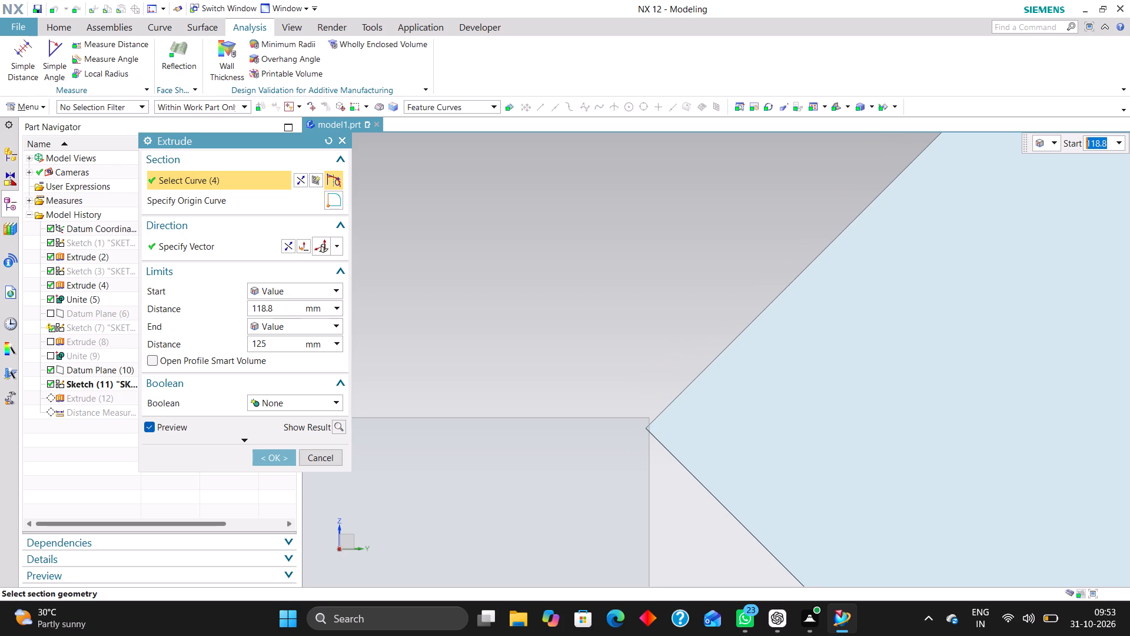
pyautogui.scroll(-7, 611, 390)
pyautogui.scroll(-15, 626, 386)
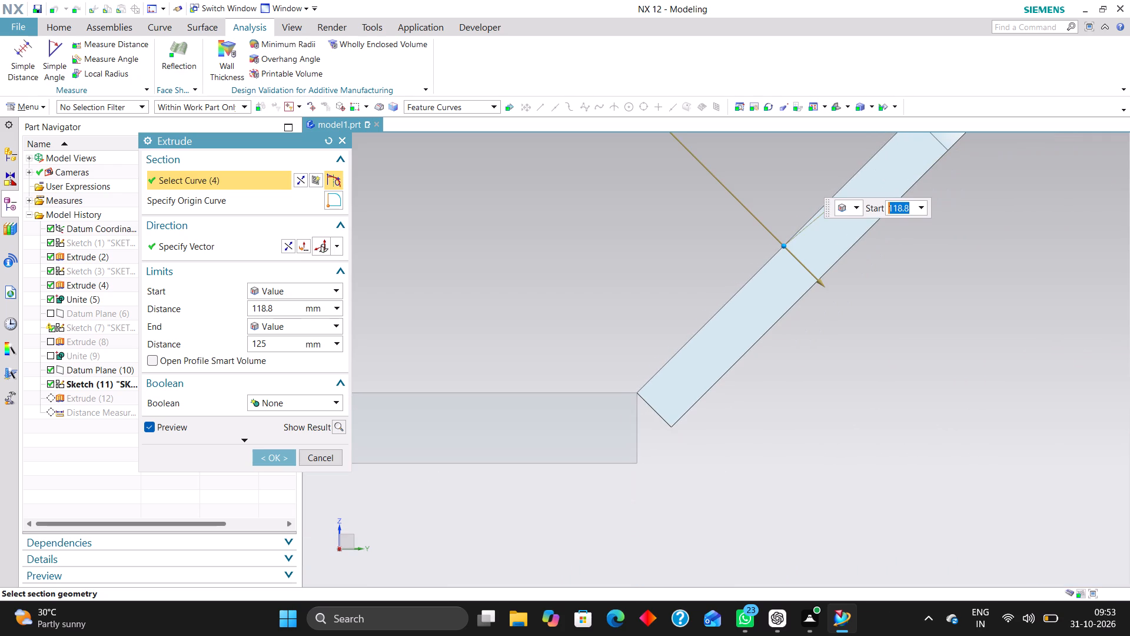
pyautogui.click(282, 456)
pyautogui.moveTo(647, 457); pyautogui.dragTo(660, 466, button='middle')
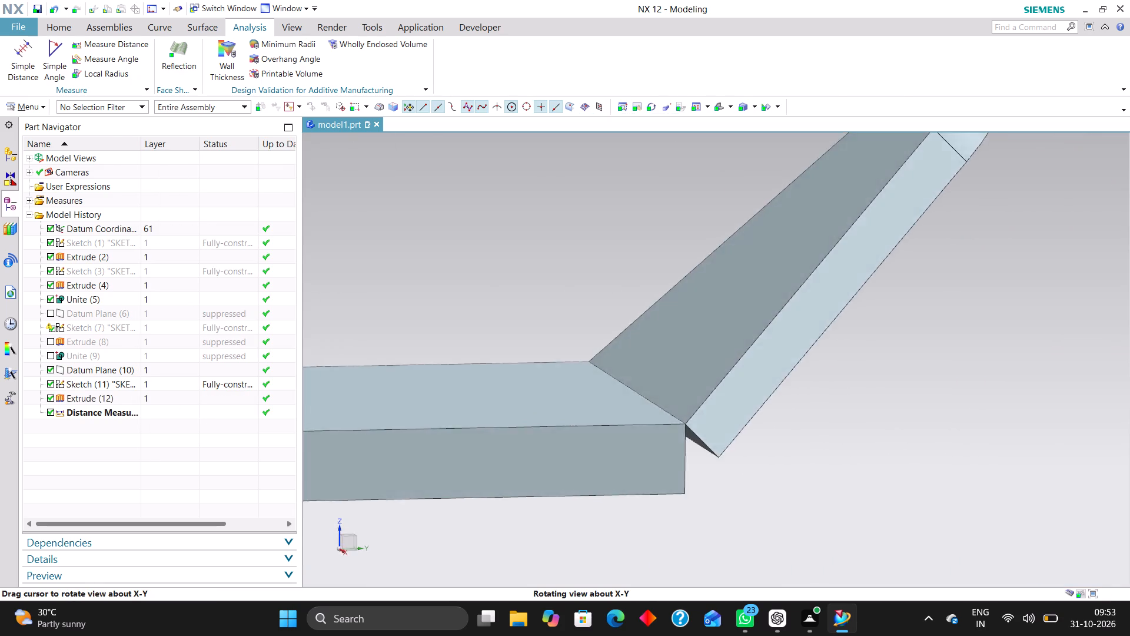
pyautogui.moveTo(660, 466); pyautogui.dragTo(672, 515, button='middle')
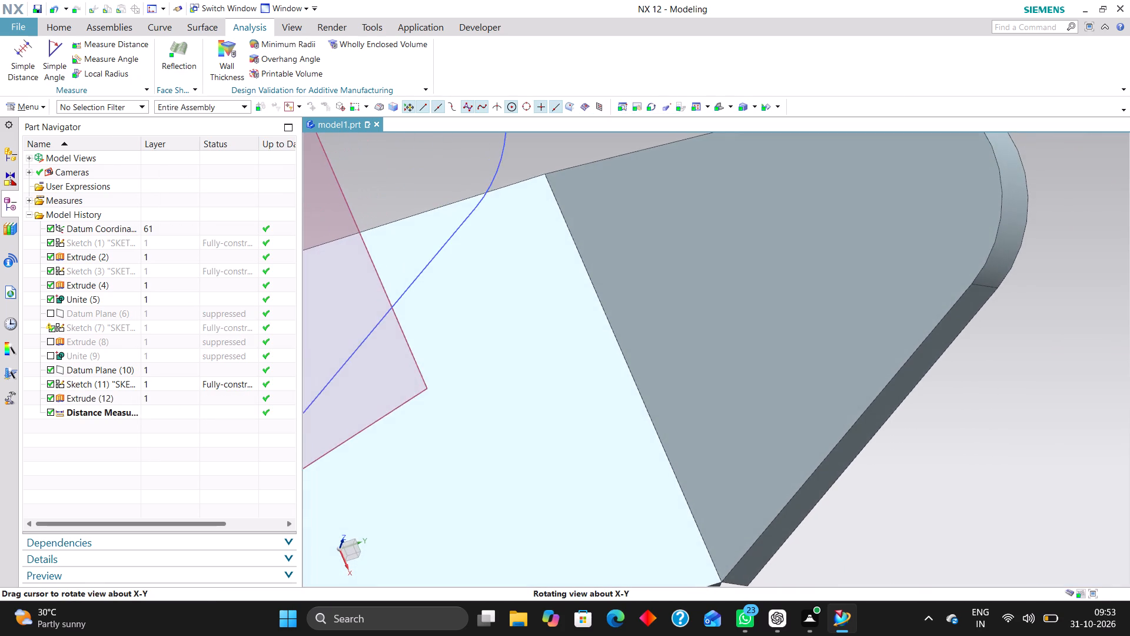
# Examine the corner where the angled extrusion meets the flat arm's end from several angles and distances.
pyautogui.moveTo(672, 515); pyautogui.dragTo(673, 524, button='middle')
pyautogui.scroll(1, 672, 470)
pyautogui.scroll(-4, 644, 395)
pyautogui.moveTo(734, 483); pyautogui.dragTo(712, 439, button='middle')
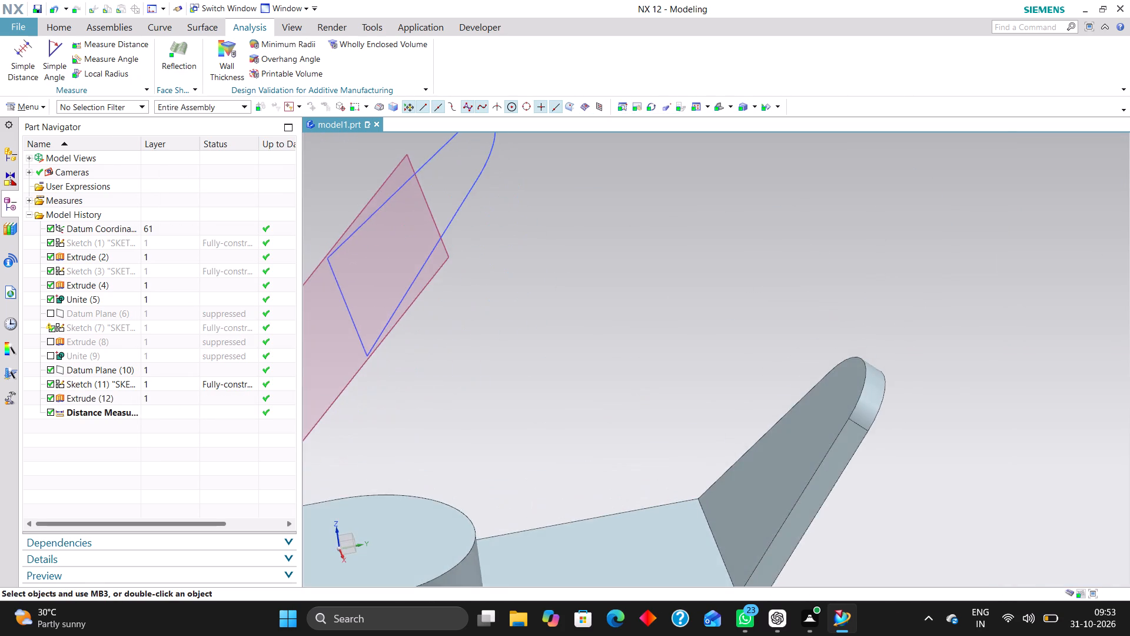
pyautogui.scroll(-3, 706, 387)
pyautogui.scroll(5, 729, 529)
pyautogui.scroll(5, 719, 465)
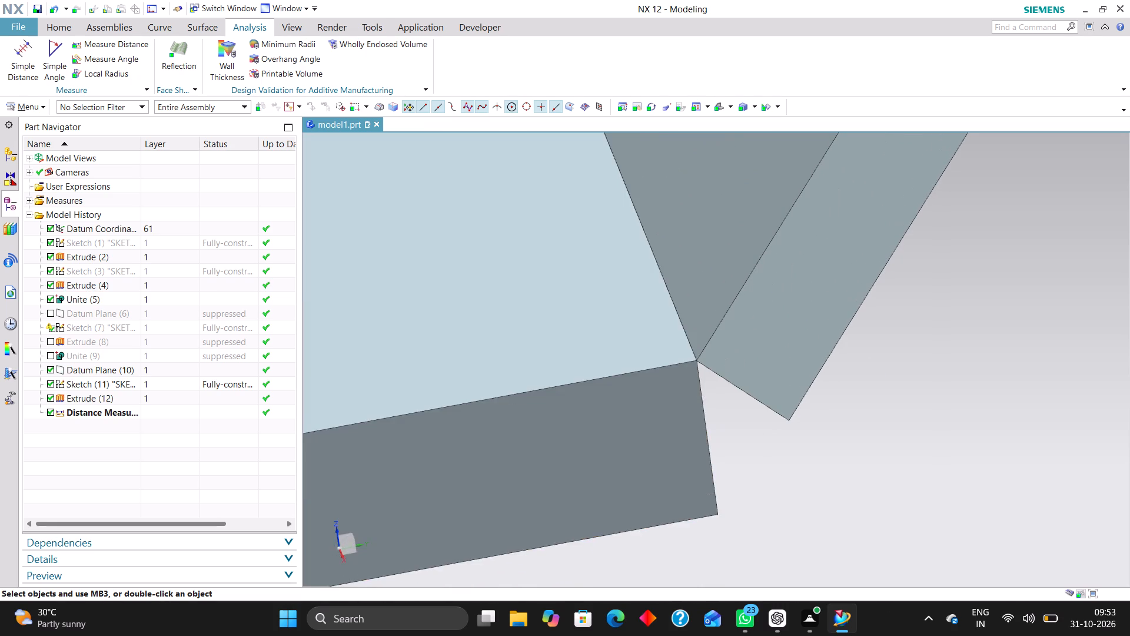
pyautogui.scroll(-4, 676, 422)
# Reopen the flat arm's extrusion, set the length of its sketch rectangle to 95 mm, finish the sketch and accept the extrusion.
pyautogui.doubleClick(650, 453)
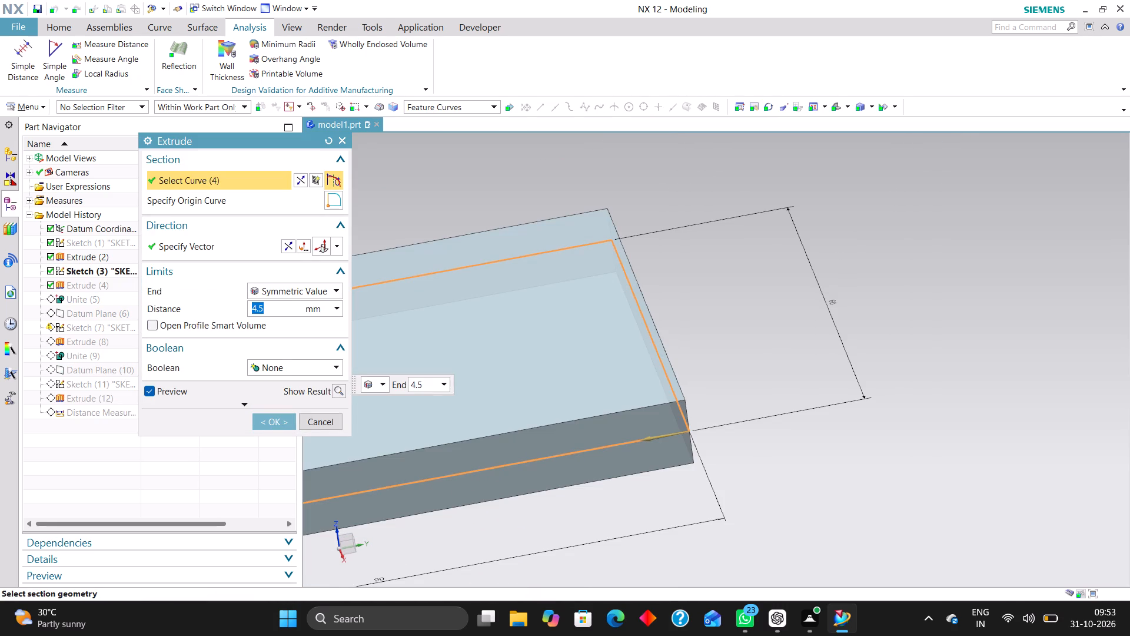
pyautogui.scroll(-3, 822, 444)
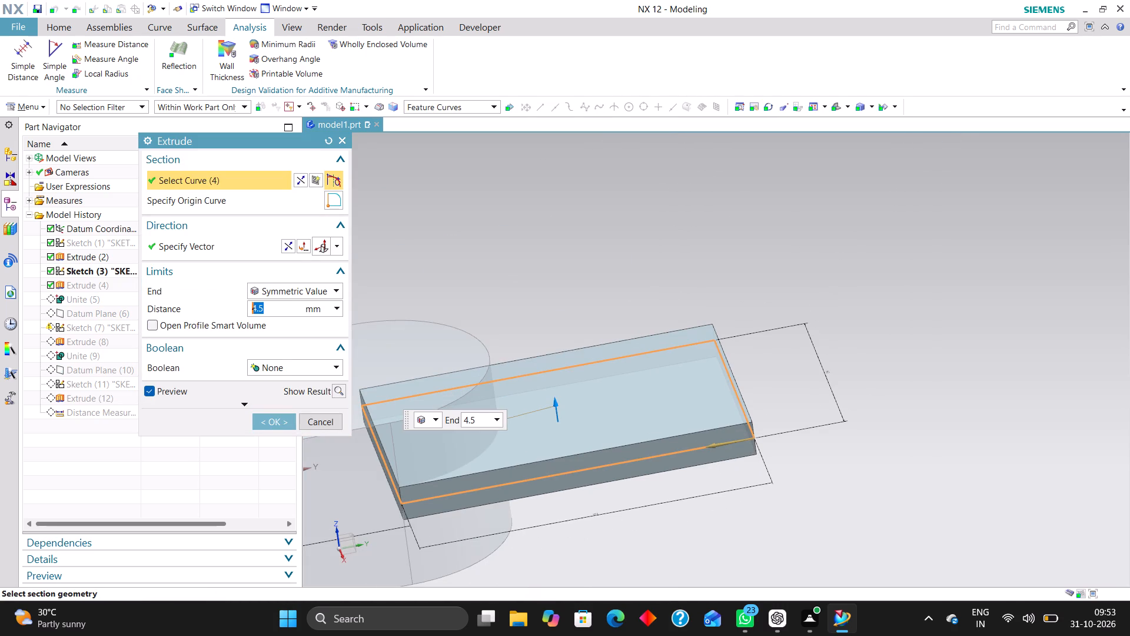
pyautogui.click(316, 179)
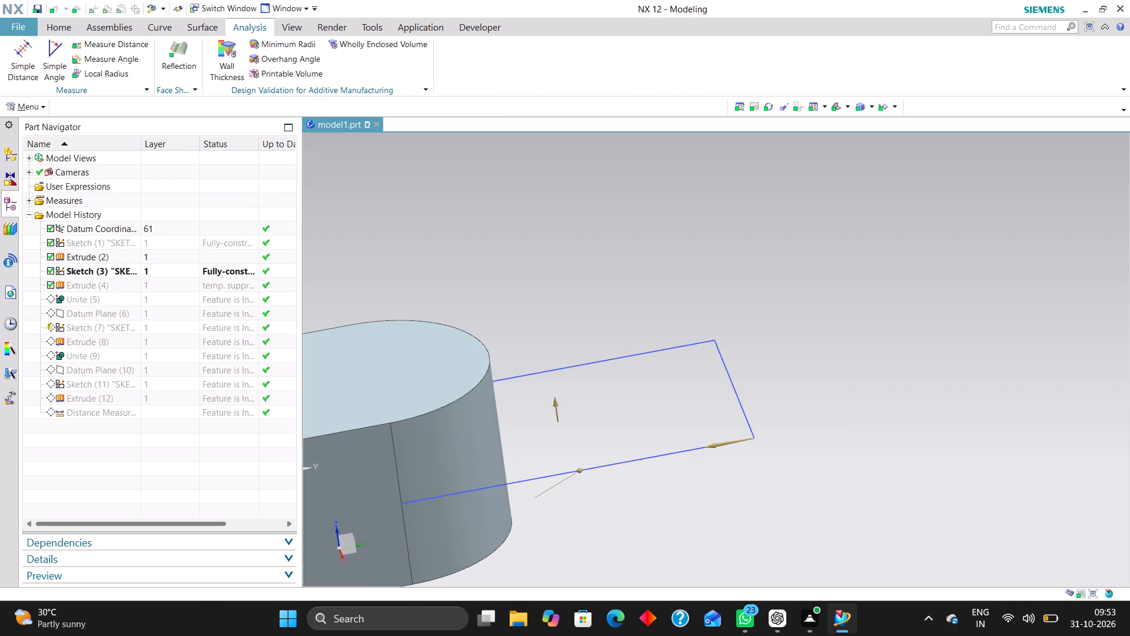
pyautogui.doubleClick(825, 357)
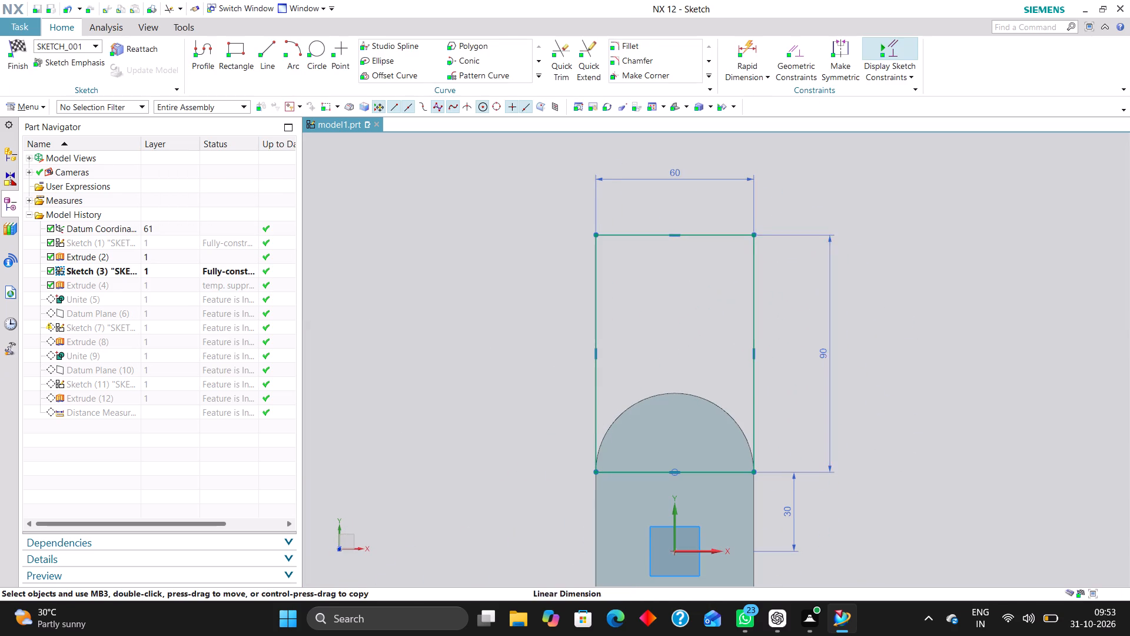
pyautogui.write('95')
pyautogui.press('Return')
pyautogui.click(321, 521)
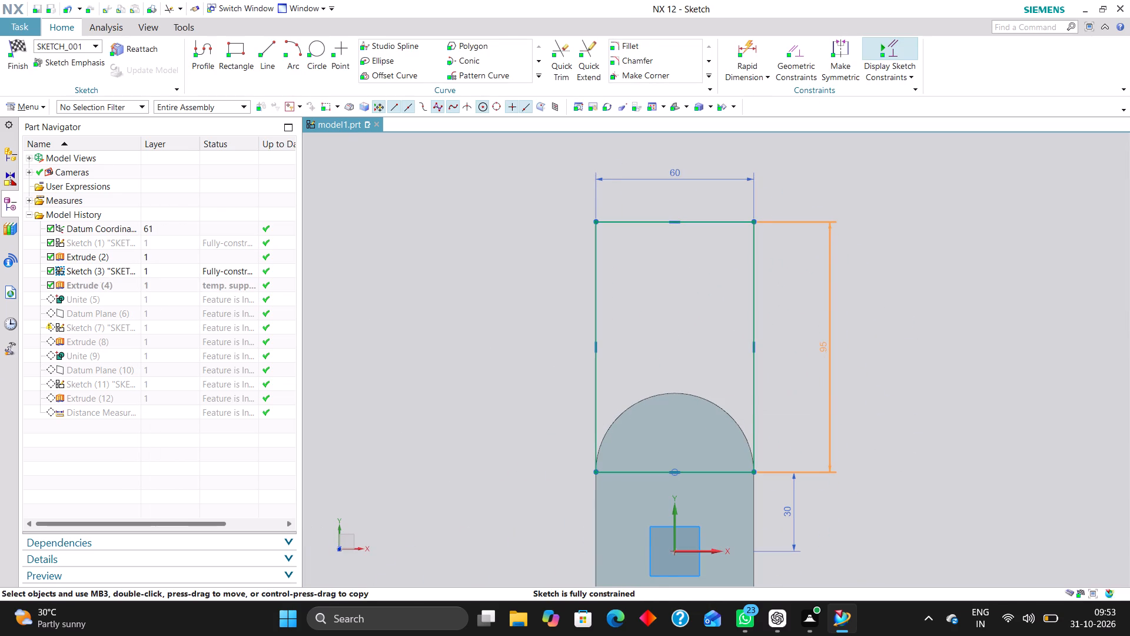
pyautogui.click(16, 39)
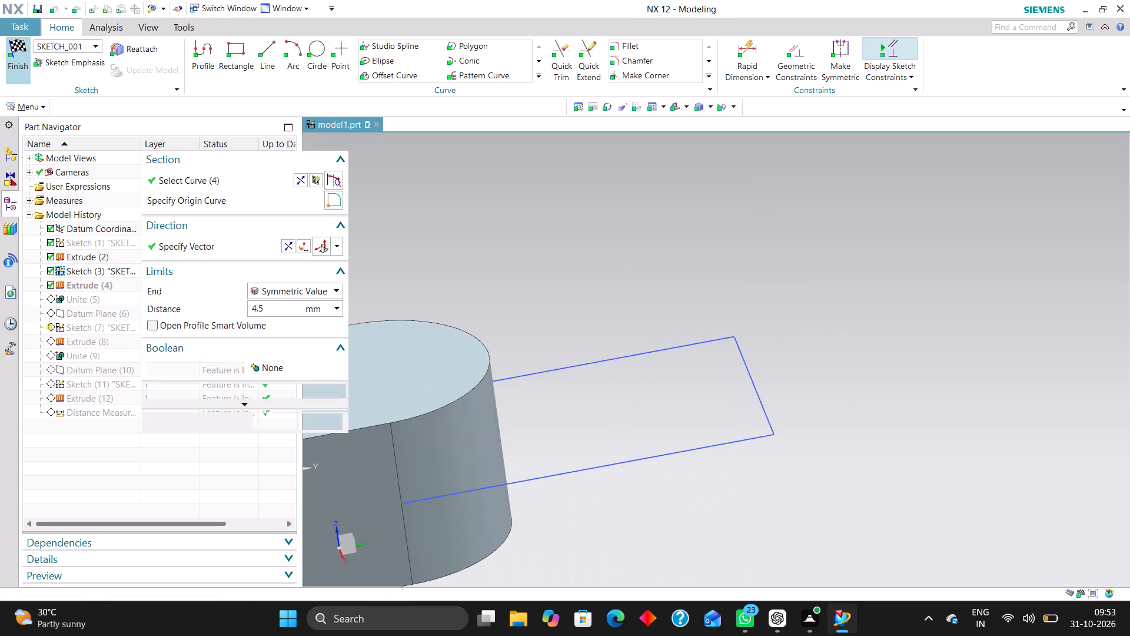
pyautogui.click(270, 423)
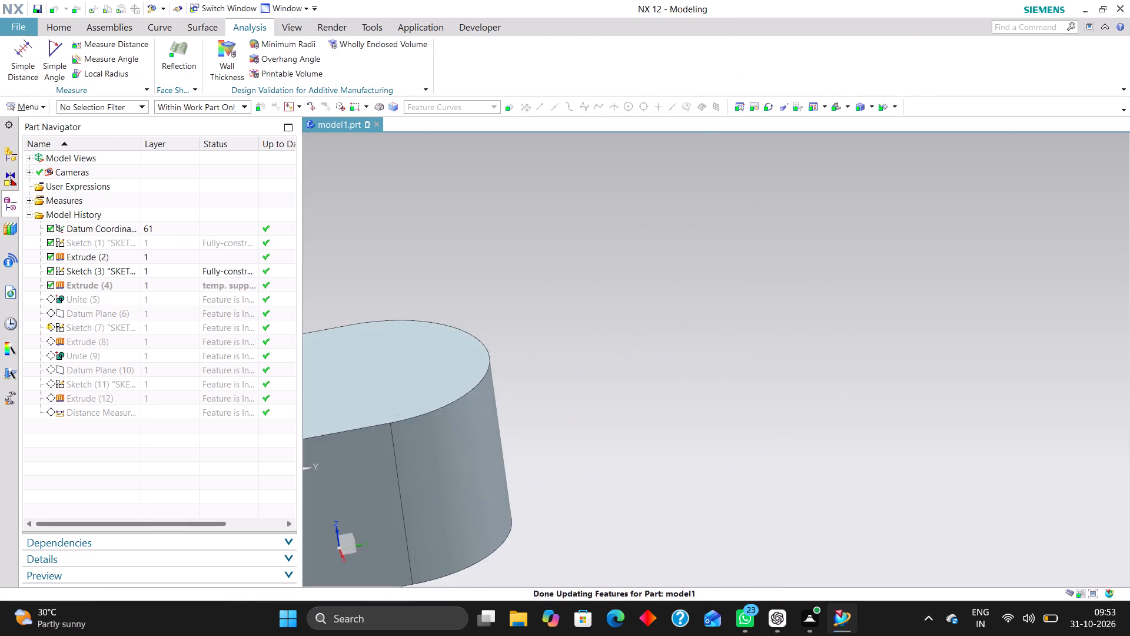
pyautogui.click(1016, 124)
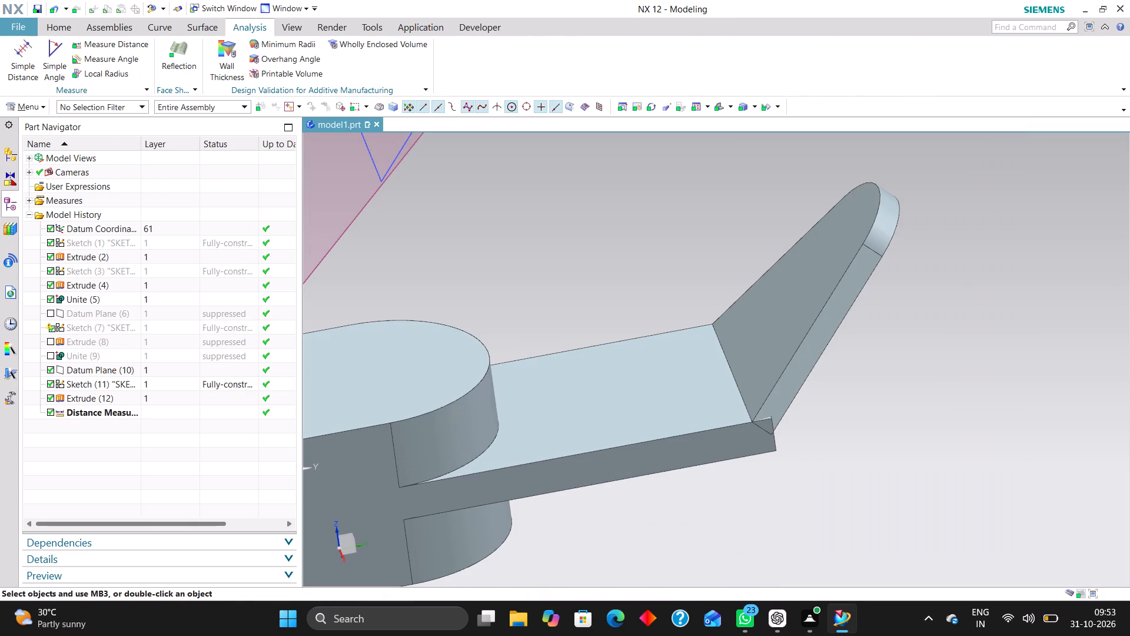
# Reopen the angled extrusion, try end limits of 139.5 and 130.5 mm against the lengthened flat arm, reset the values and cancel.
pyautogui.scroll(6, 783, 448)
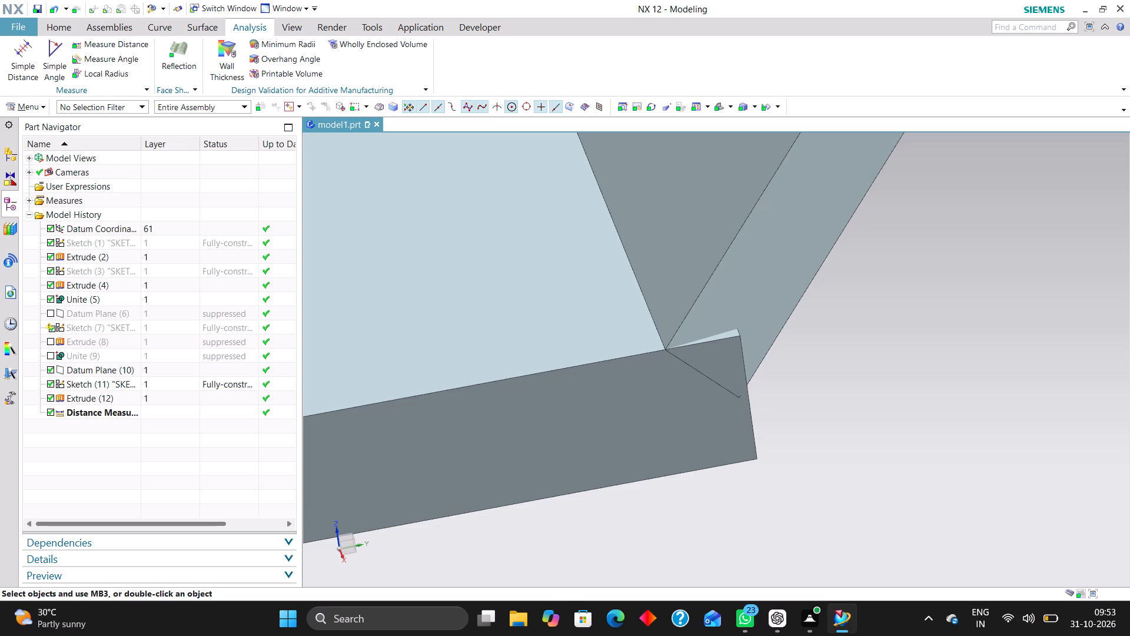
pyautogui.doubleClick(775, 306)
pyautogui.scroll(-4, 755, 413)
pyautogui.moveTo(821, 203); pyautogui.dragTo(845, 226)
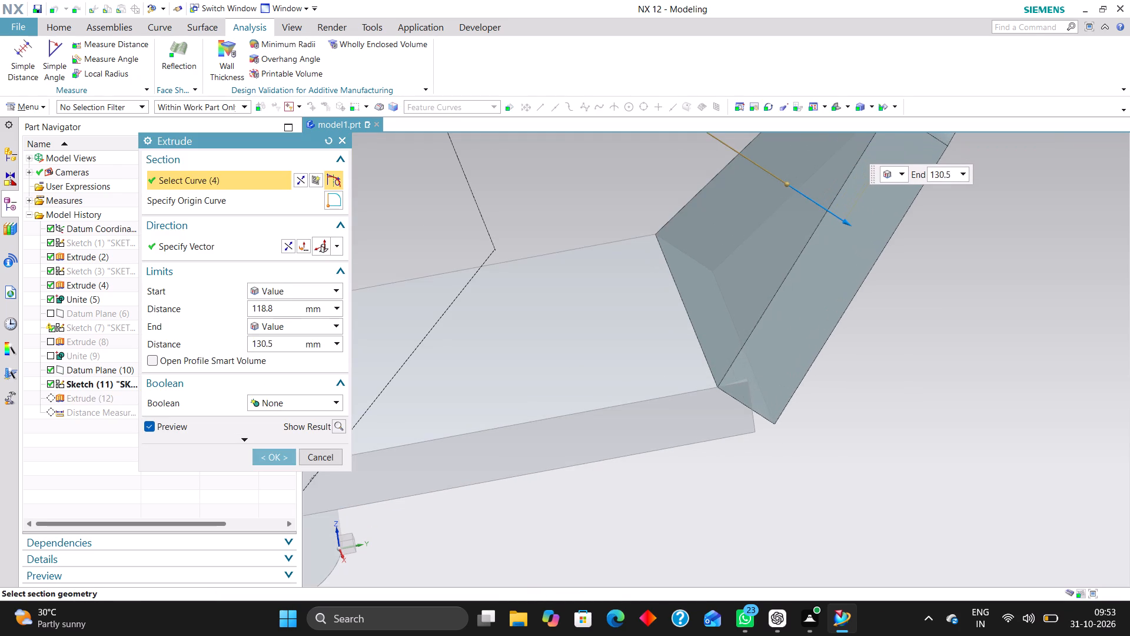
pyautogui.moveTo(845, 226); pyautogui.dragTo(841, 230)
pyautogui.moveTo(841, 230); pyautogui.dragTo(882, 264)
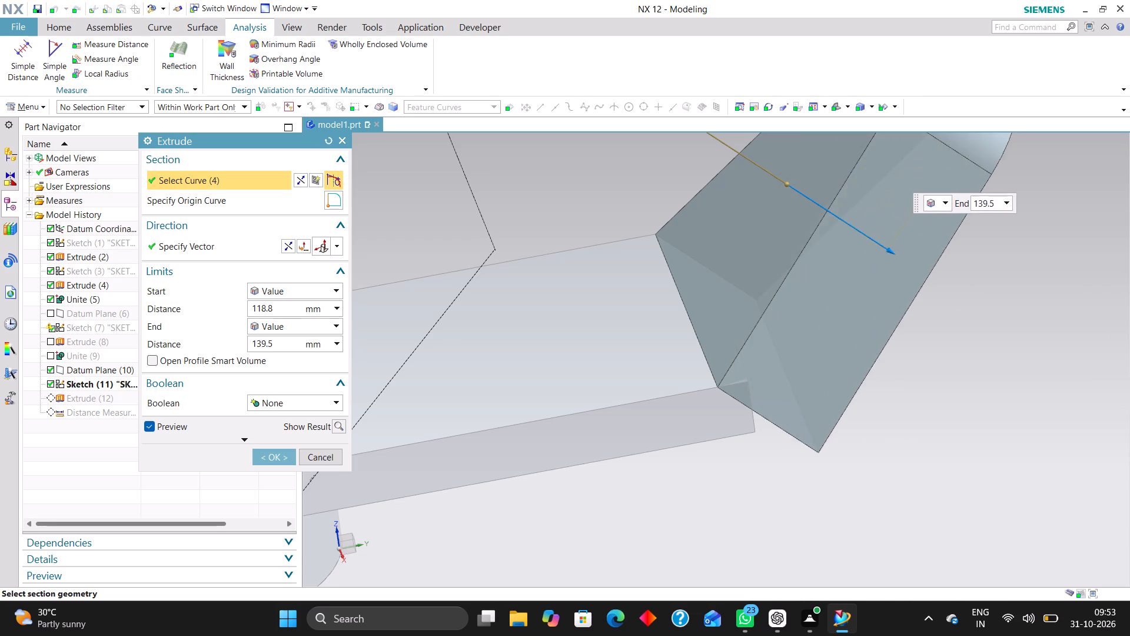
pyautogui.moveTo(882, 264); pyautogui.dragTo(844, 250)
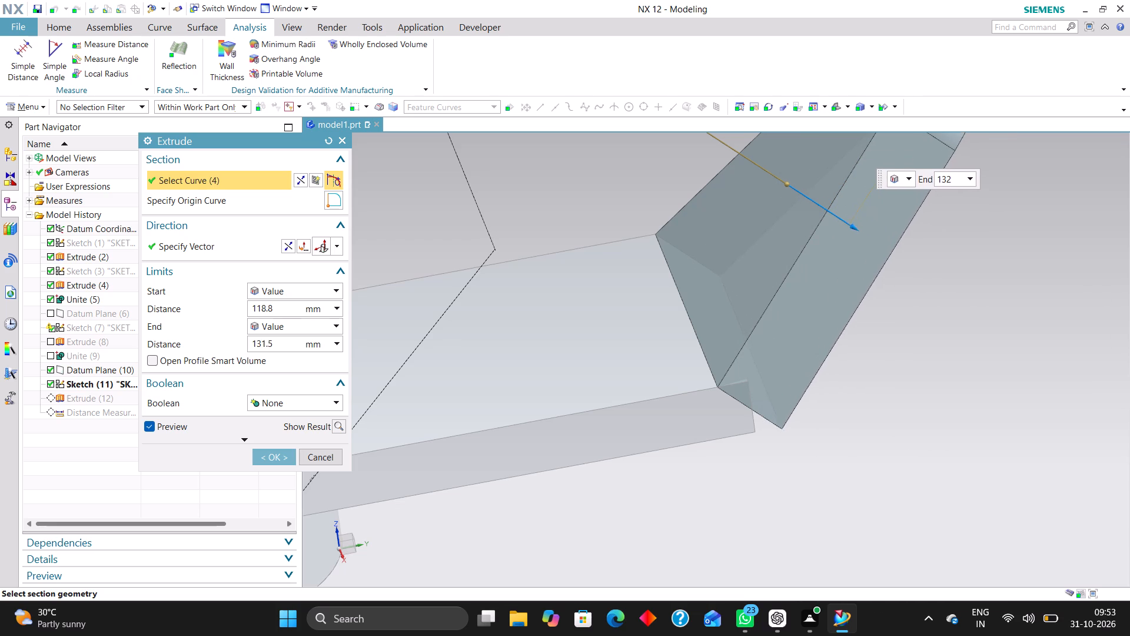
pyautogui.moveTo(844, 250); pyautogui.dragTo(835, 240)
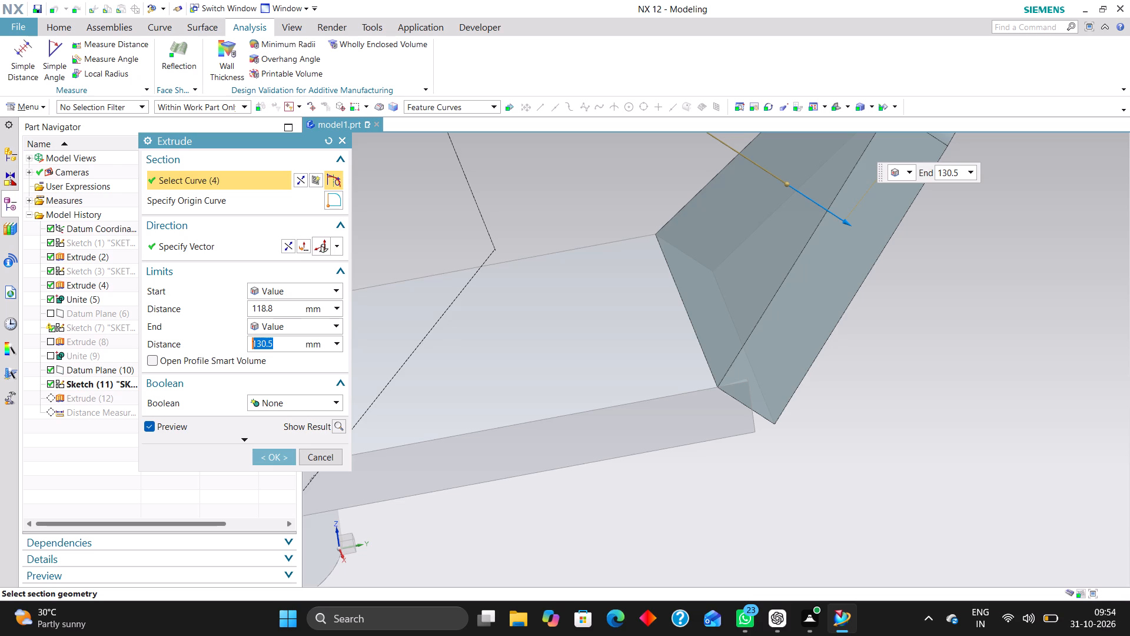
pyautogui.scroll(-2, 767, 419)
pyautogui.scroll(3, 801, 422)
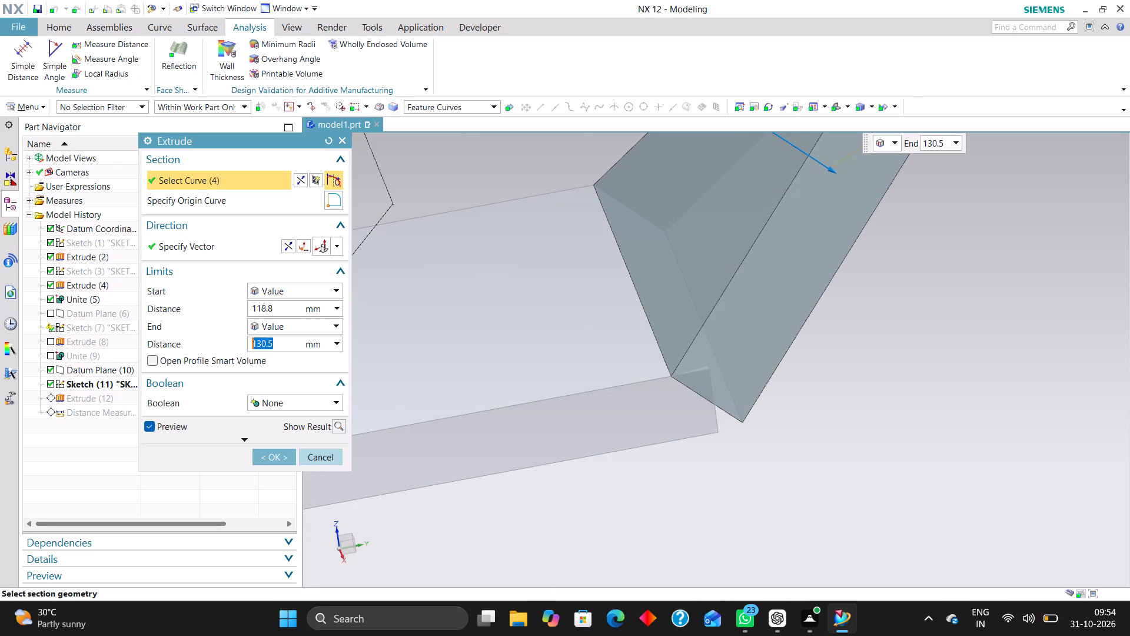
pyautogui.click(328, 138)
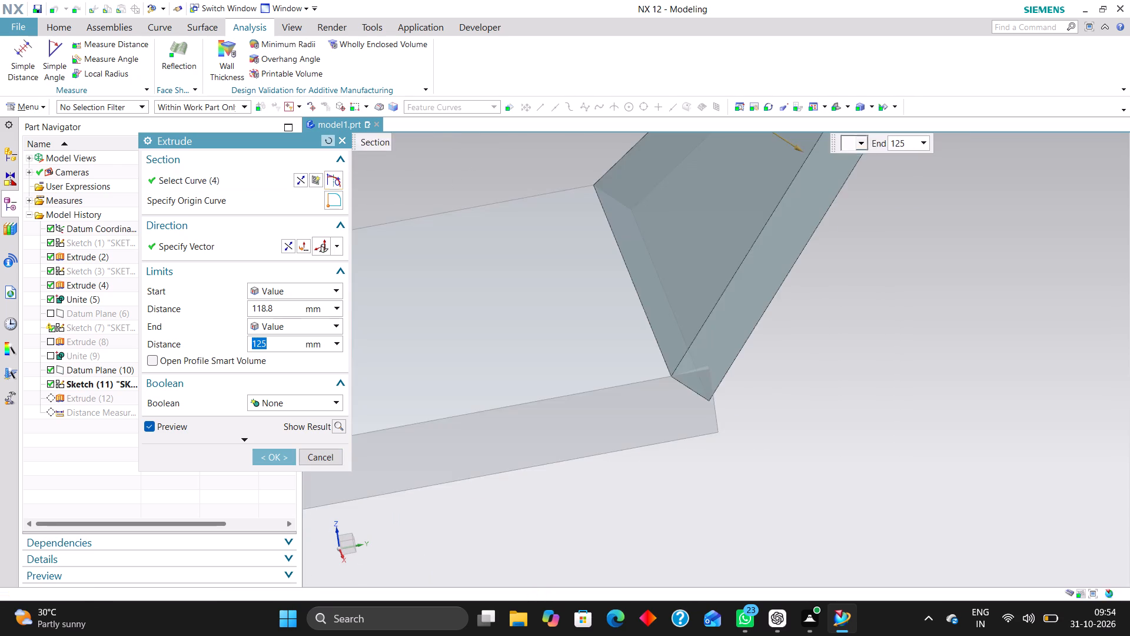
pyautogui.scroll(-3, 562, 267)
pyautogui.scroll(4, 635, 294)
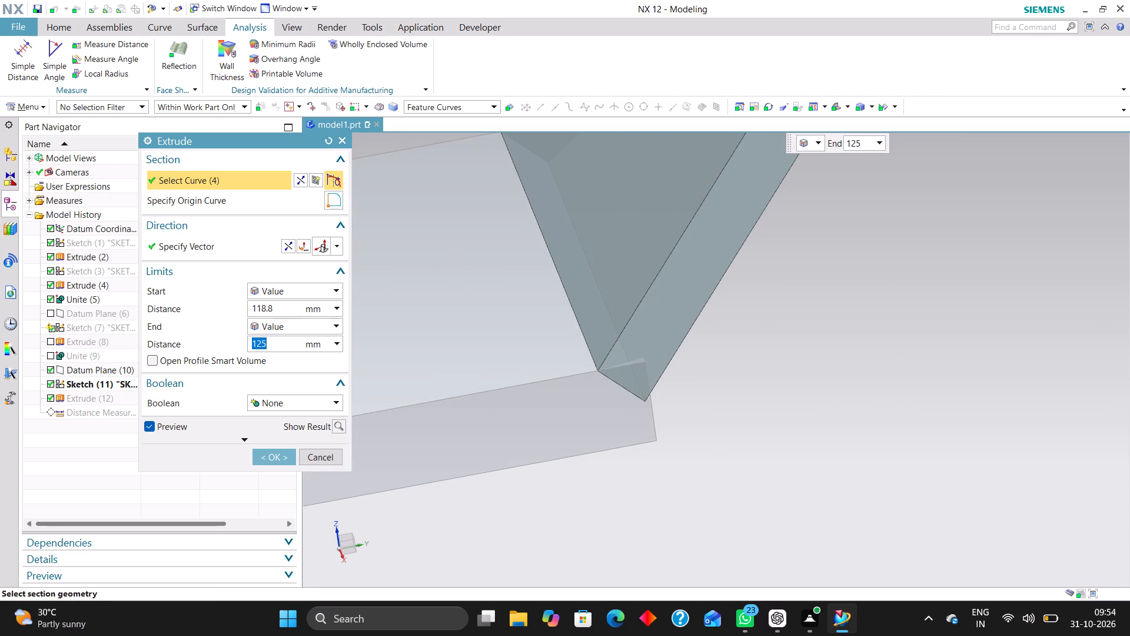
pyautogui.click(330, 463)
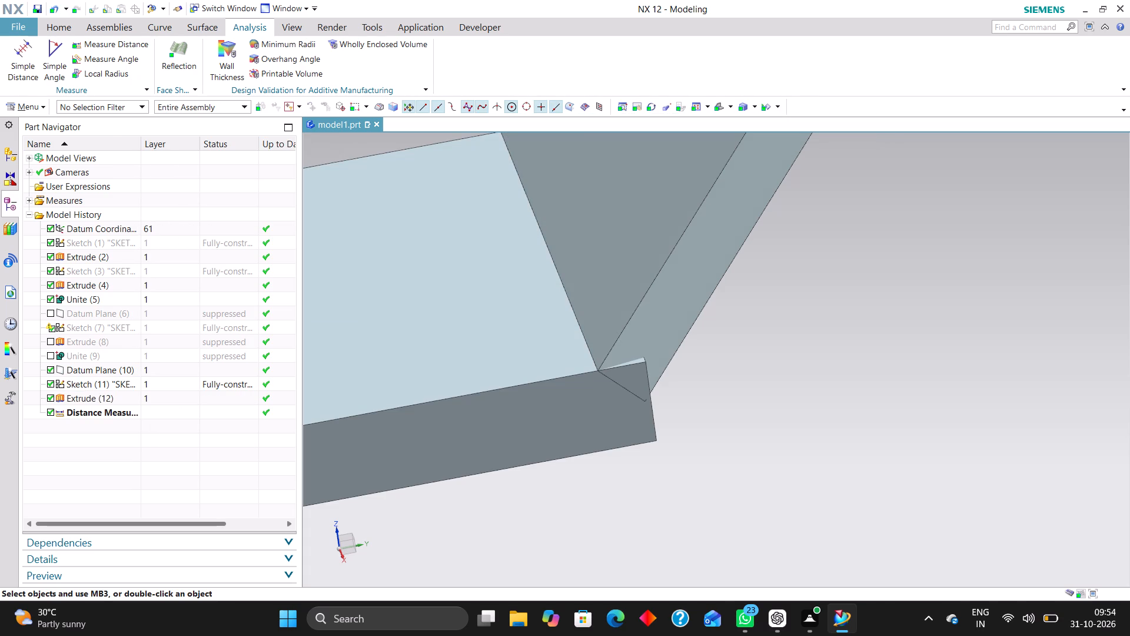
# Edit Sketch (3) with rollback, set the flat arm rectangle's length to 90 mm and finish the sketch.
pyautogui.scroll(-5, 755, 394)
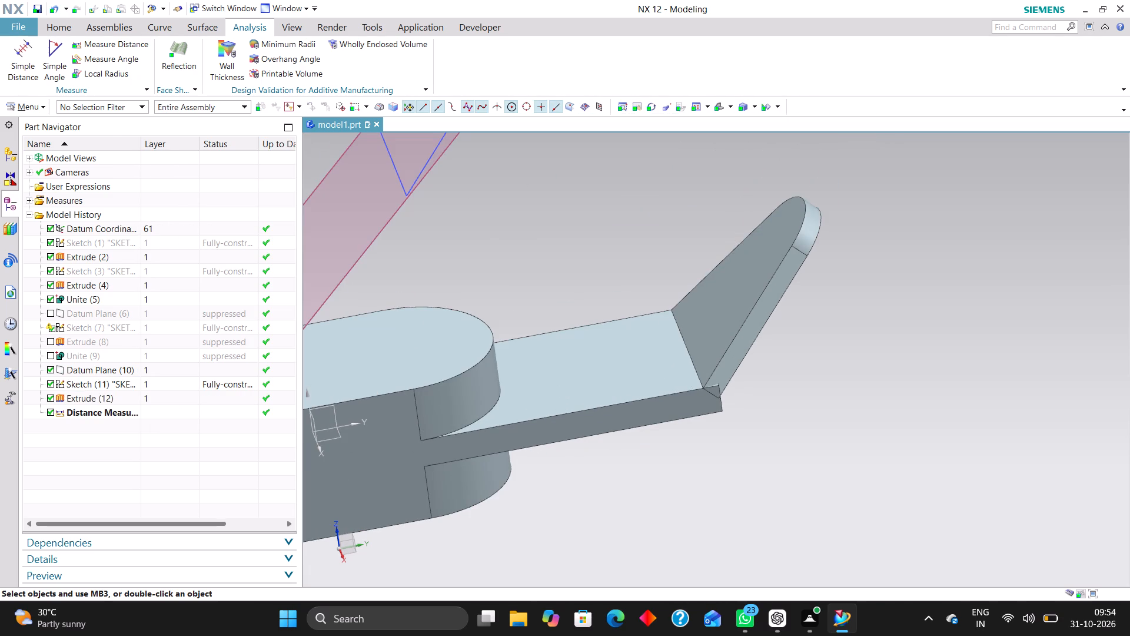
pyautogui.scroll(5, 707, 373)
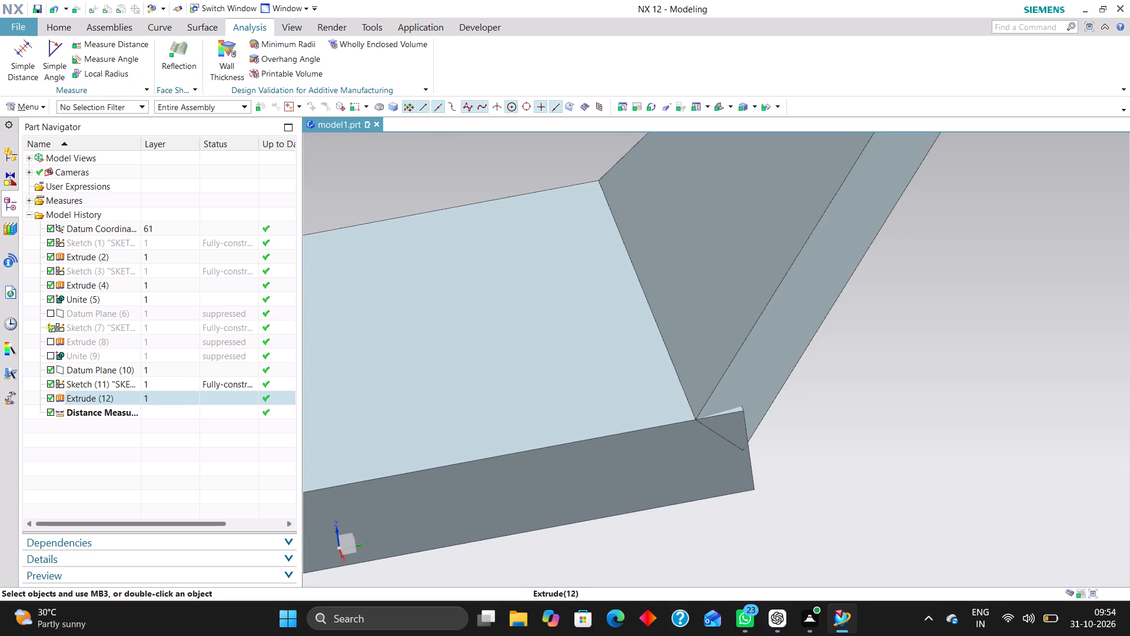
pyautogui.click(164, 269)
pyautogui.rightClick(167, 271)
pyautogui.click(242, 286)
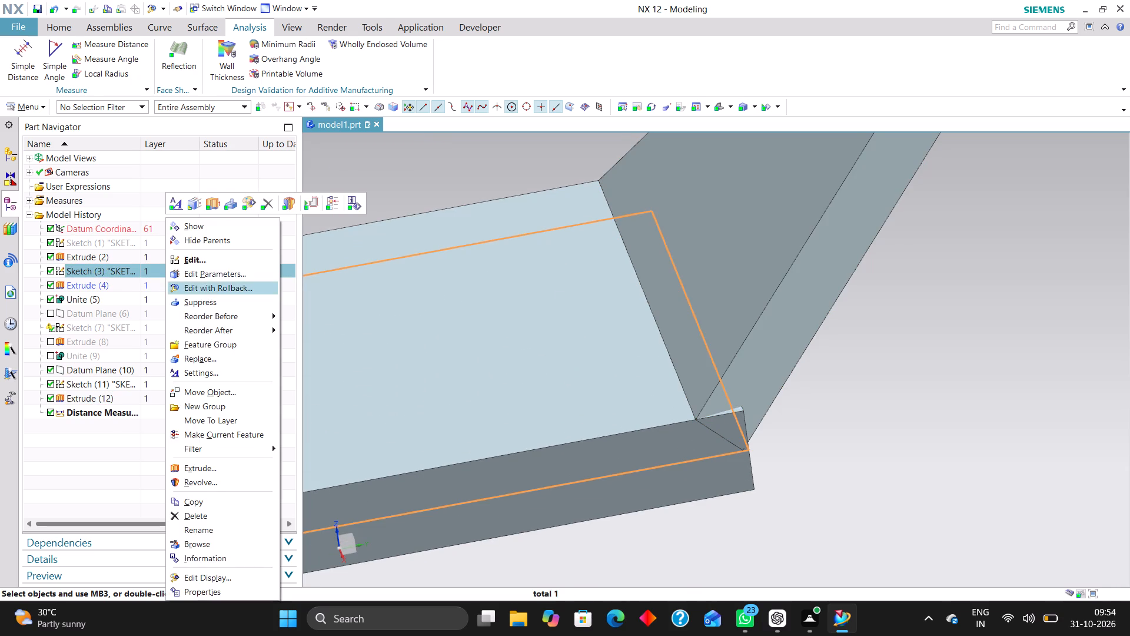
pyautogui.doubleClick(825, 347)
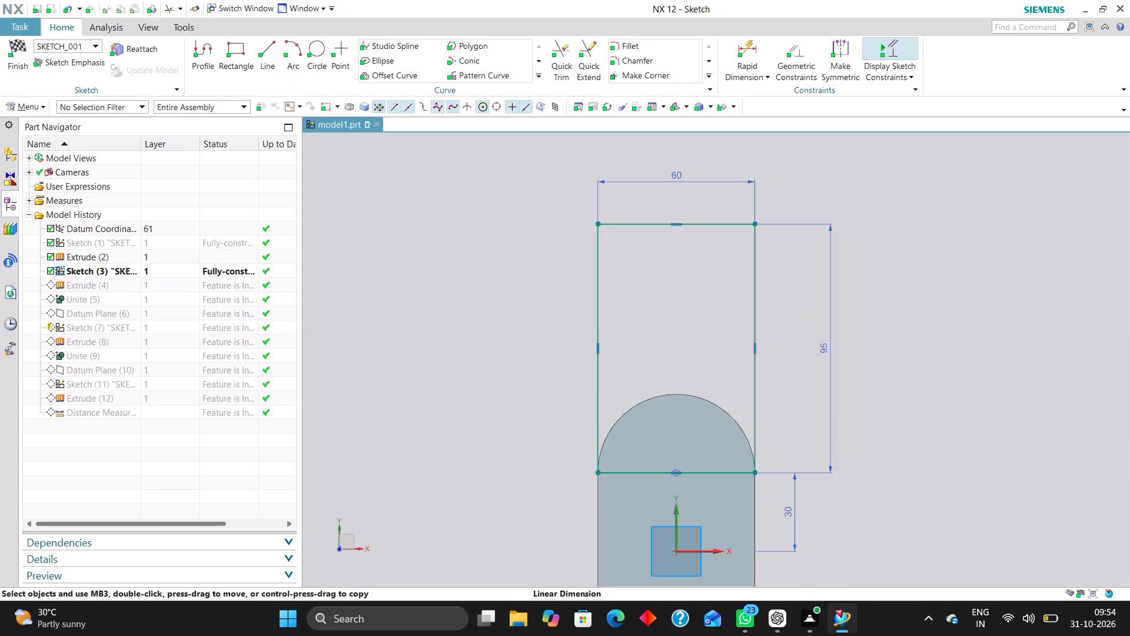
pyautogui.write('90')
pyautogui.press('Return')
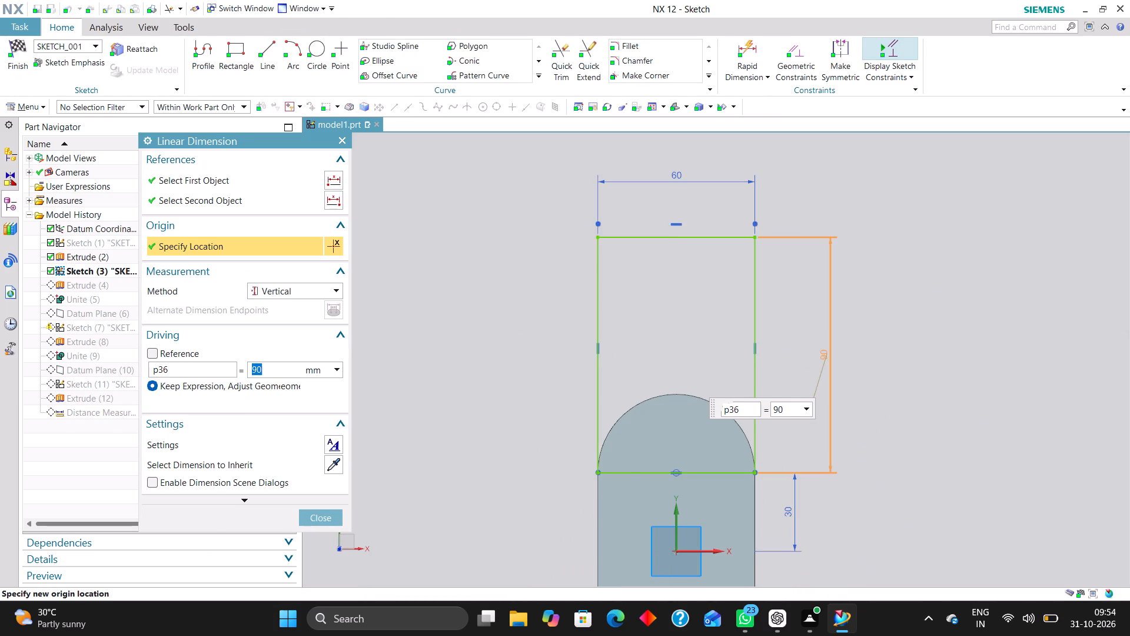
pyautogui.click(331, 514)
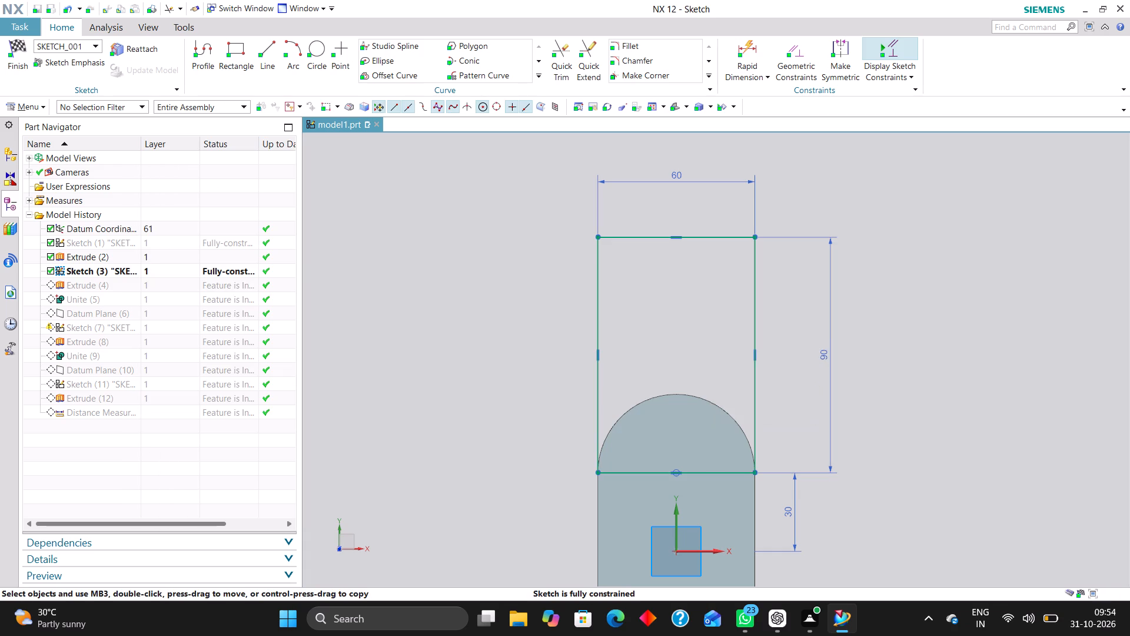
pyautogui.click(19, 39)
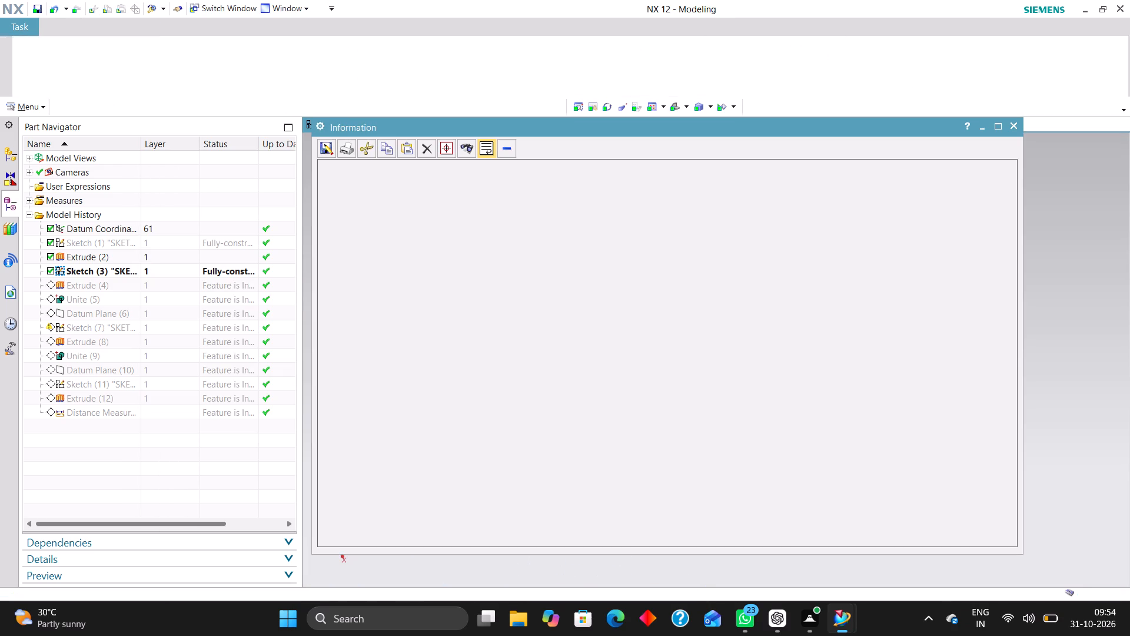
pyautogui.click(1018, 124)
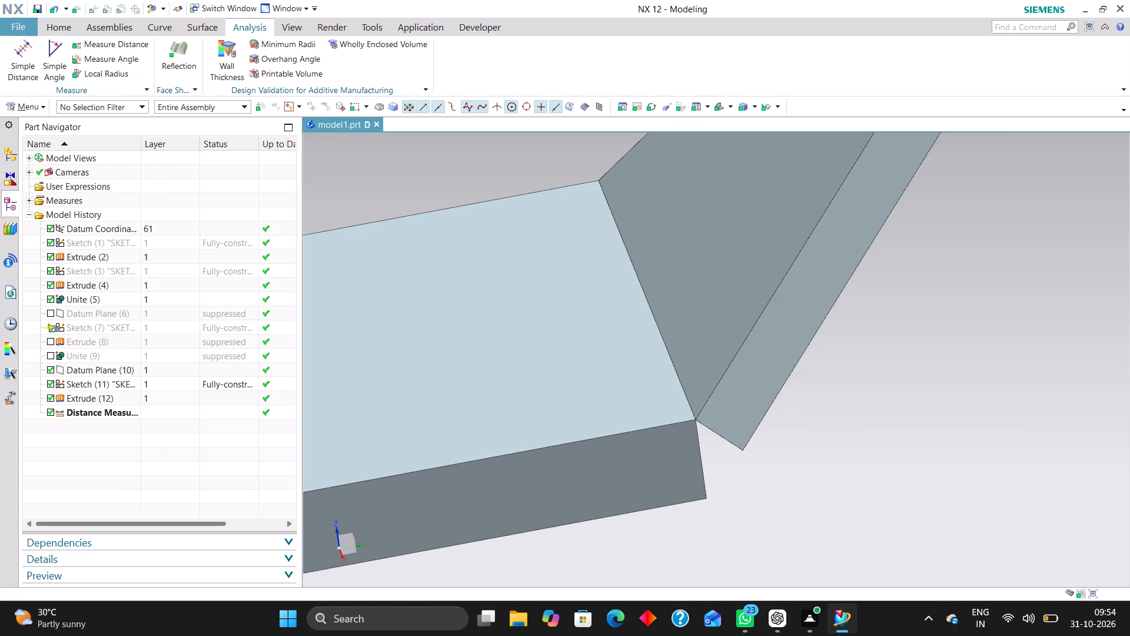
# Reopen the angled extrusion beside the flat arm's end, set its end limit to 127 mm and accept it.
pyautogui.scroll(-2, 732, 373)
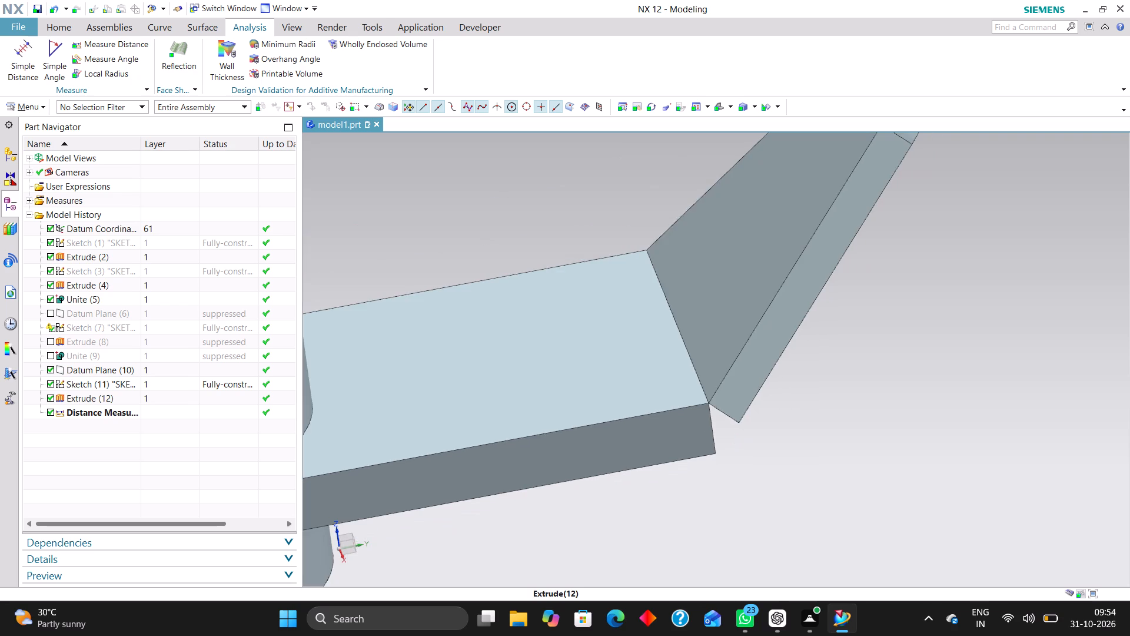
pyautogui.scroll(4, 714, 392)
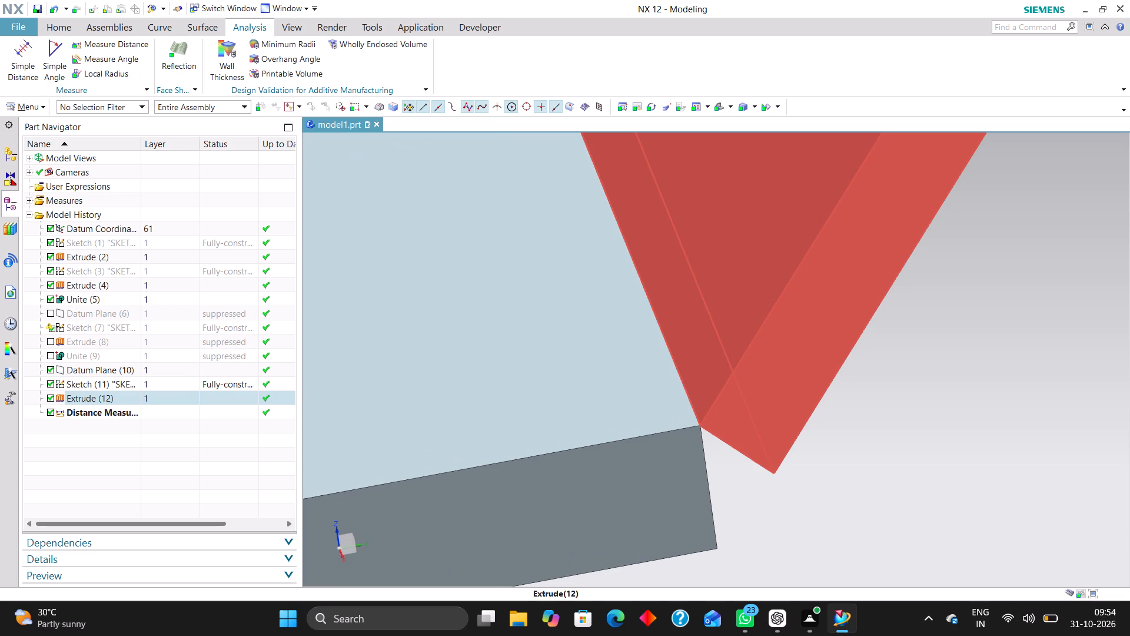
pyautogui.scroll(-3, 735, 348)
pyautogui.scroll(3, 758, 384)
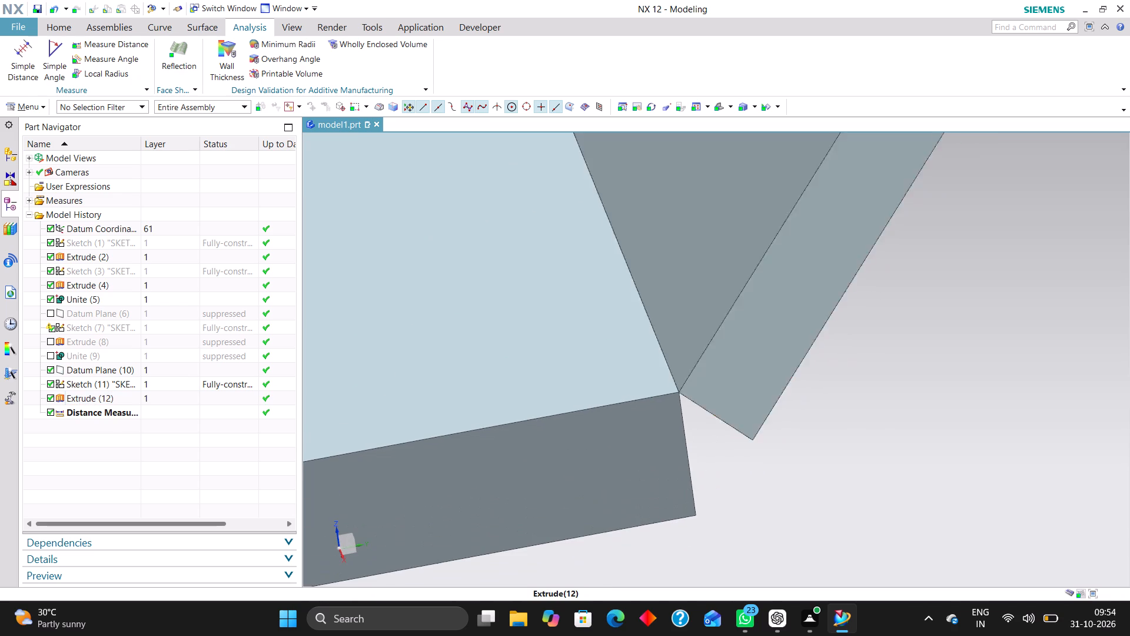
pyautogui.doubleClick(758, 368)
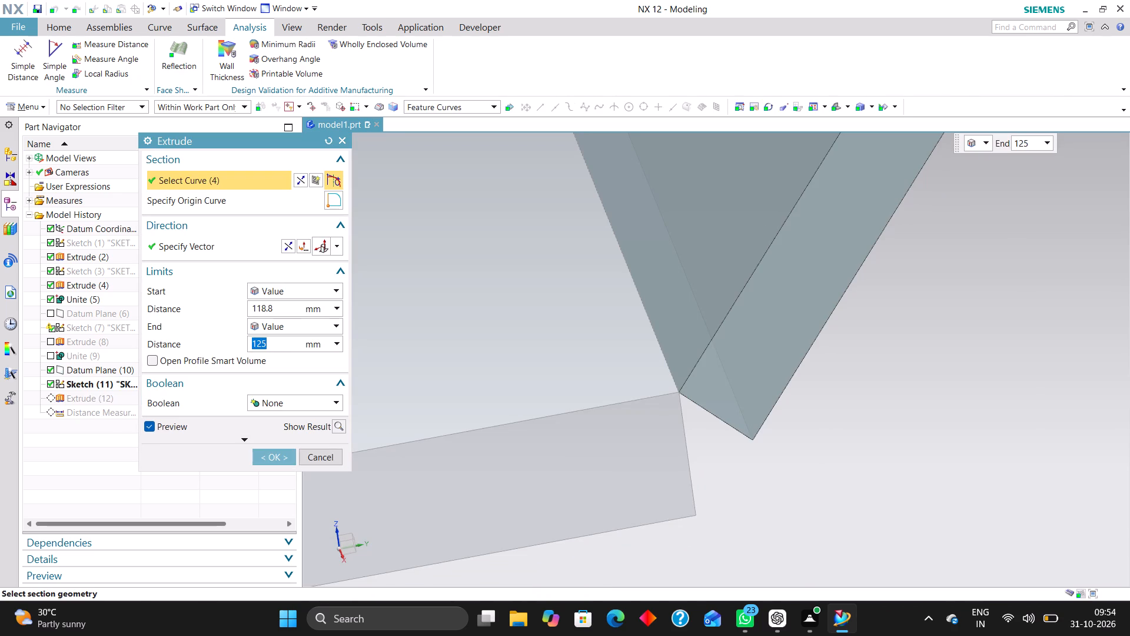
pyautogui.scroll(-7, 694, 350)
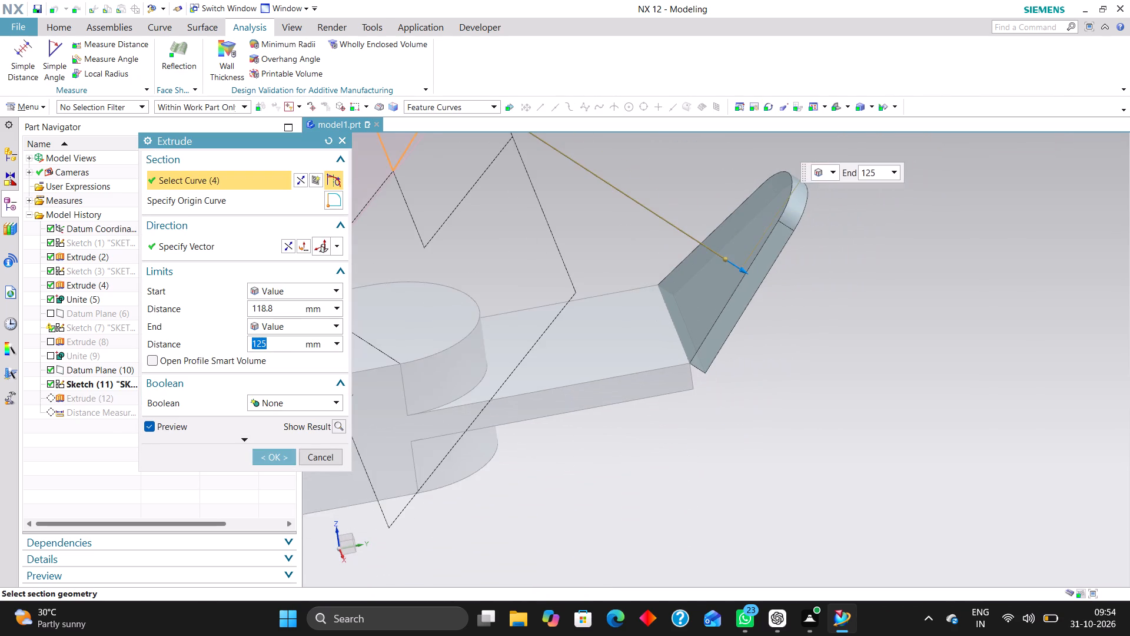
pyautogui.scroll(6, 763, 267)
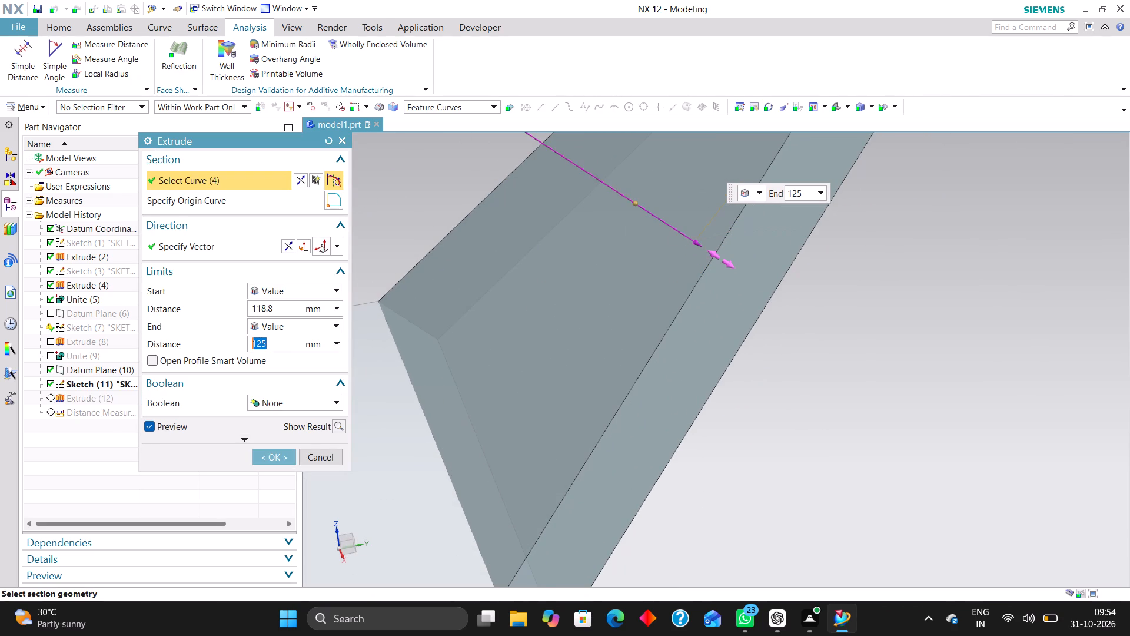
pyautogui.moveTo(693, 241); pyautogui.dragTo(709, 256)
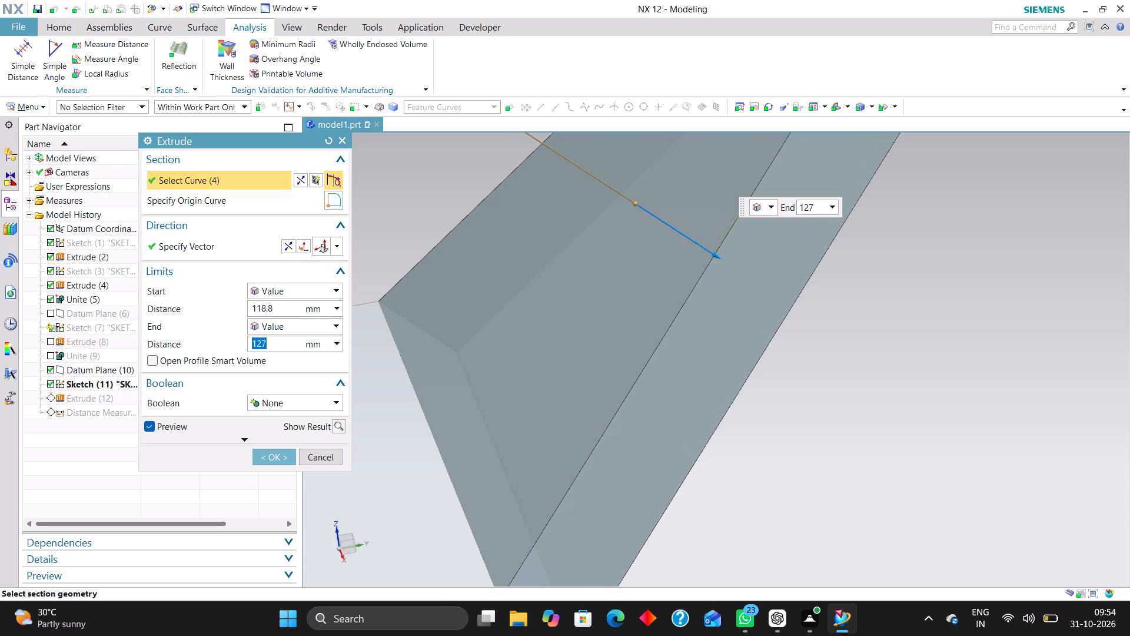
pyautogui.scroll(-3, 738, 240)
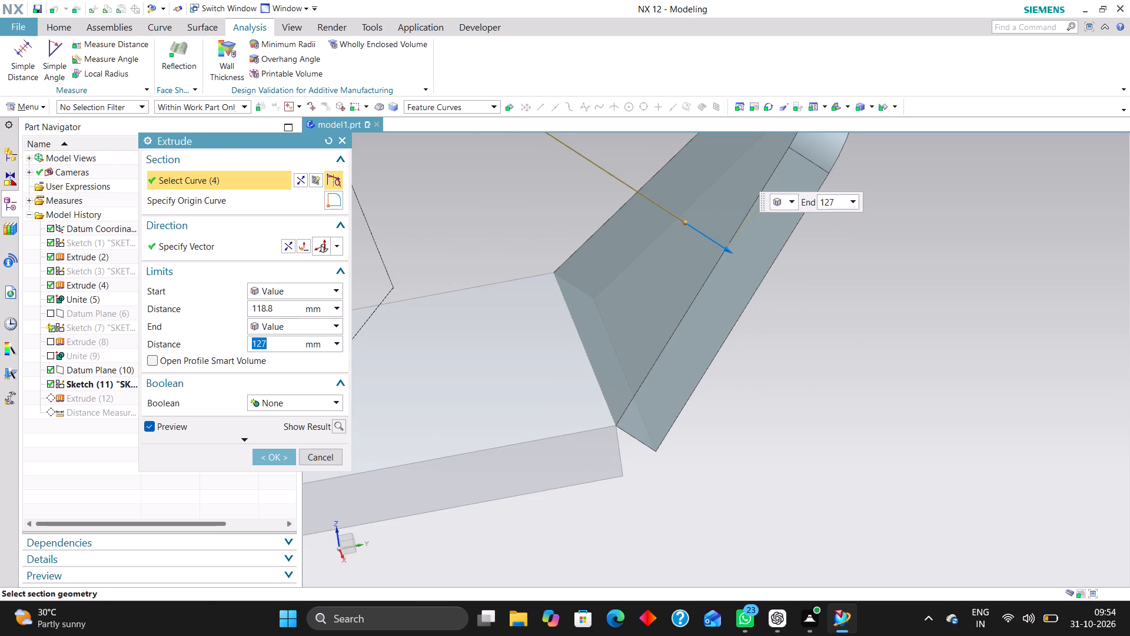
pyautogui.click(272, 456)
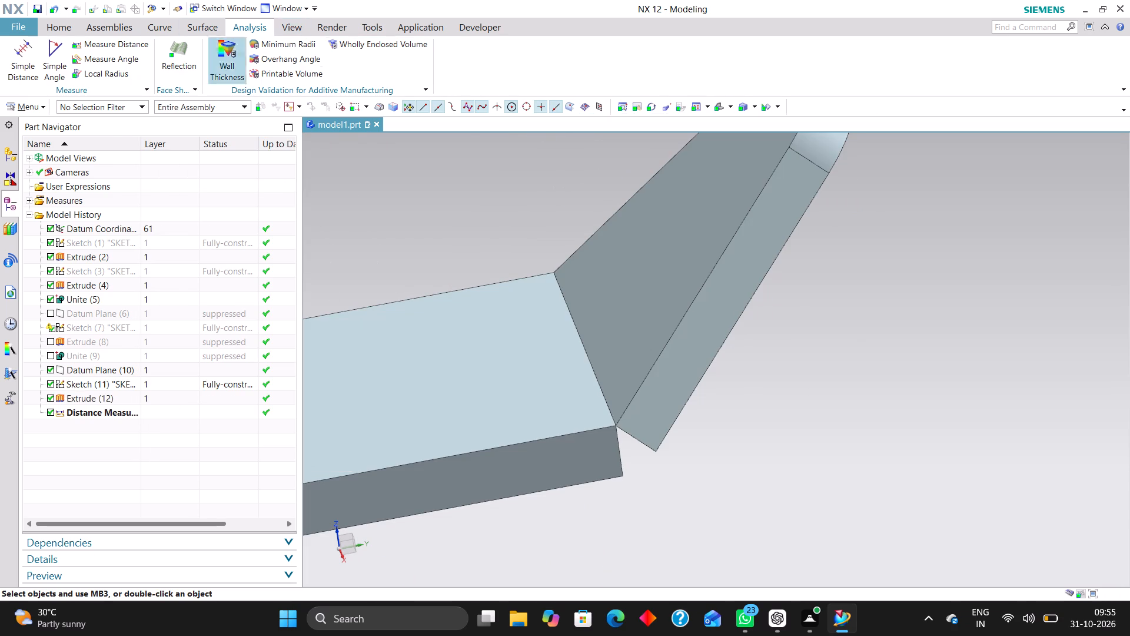
# Measure the thickness of the angled extrusion between its two large opposite faces and keep the measurement.
pyautogui.click(24, 57)
pyautogui.click(659, 293)
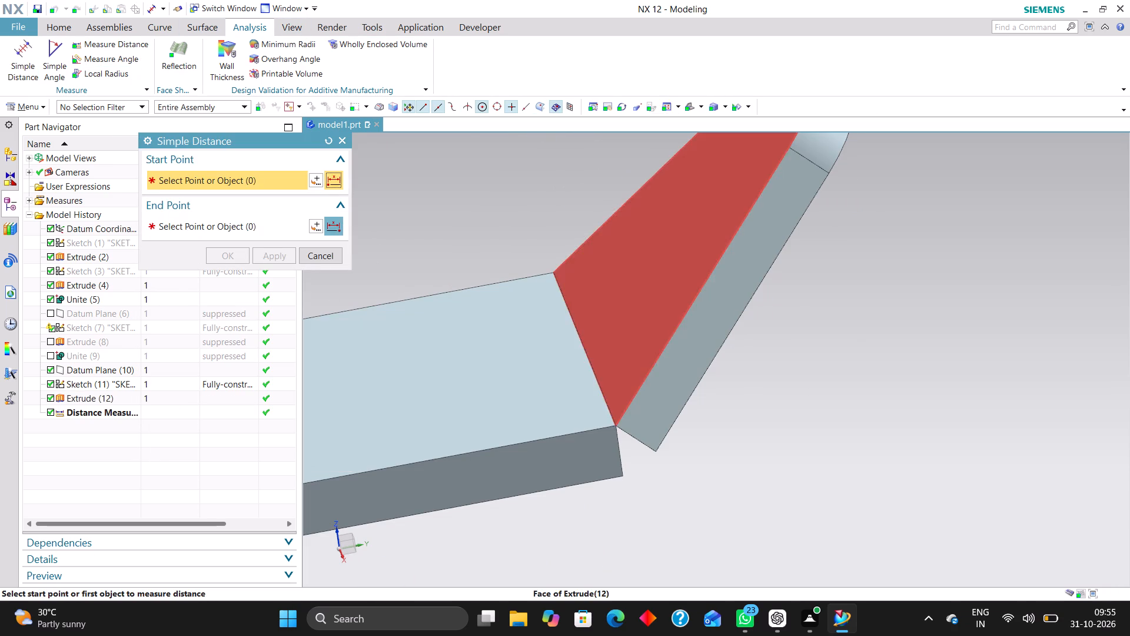
pyautogui.moveTo(734, 349); pyautogui.dragTo(708, 331, button='middle')
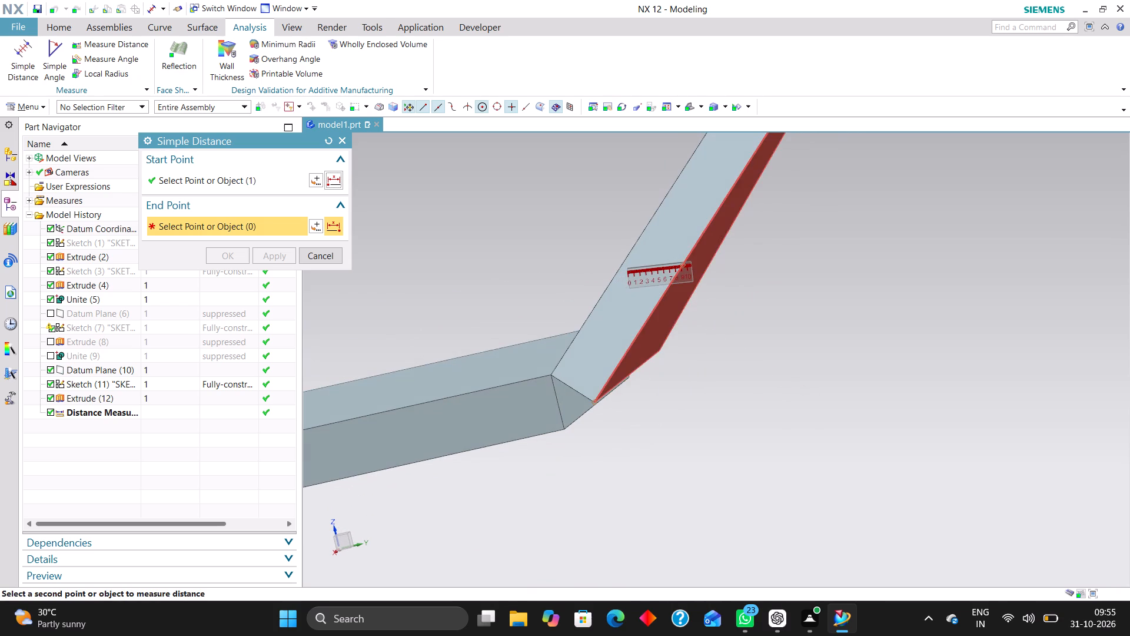
pyautogui.click(692, 261)
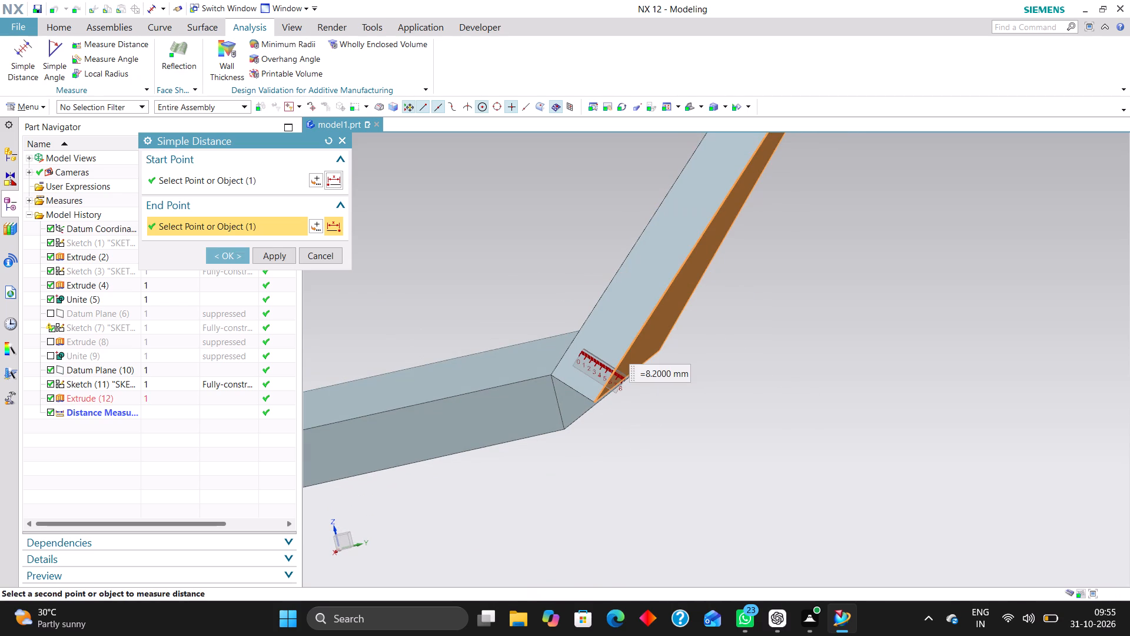
pyautogui.click(219, 253)
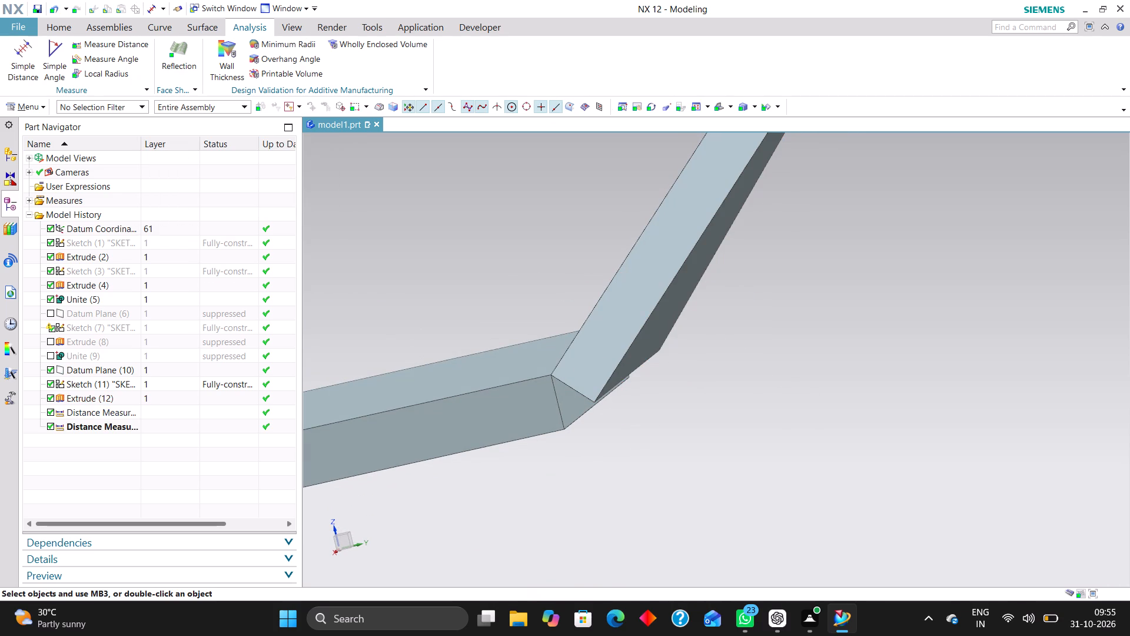
# Reopen the angled extrusion, set its end limit to 128 mm and accept it.
pyautogui.doubleClick(647, 274)
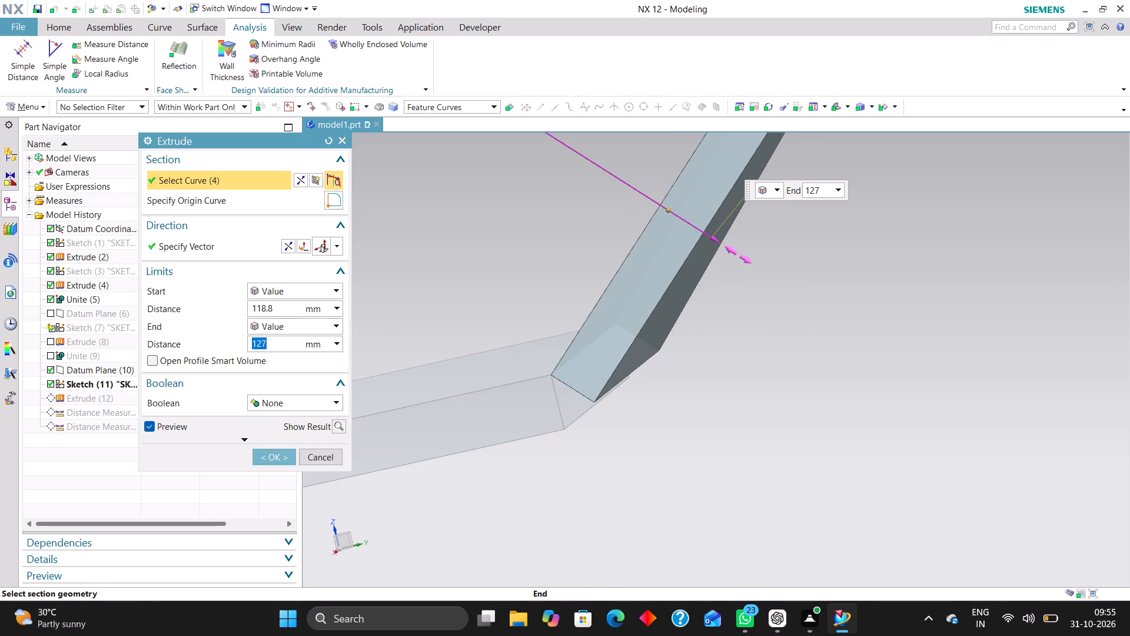
pyautogui.click(716, 243)
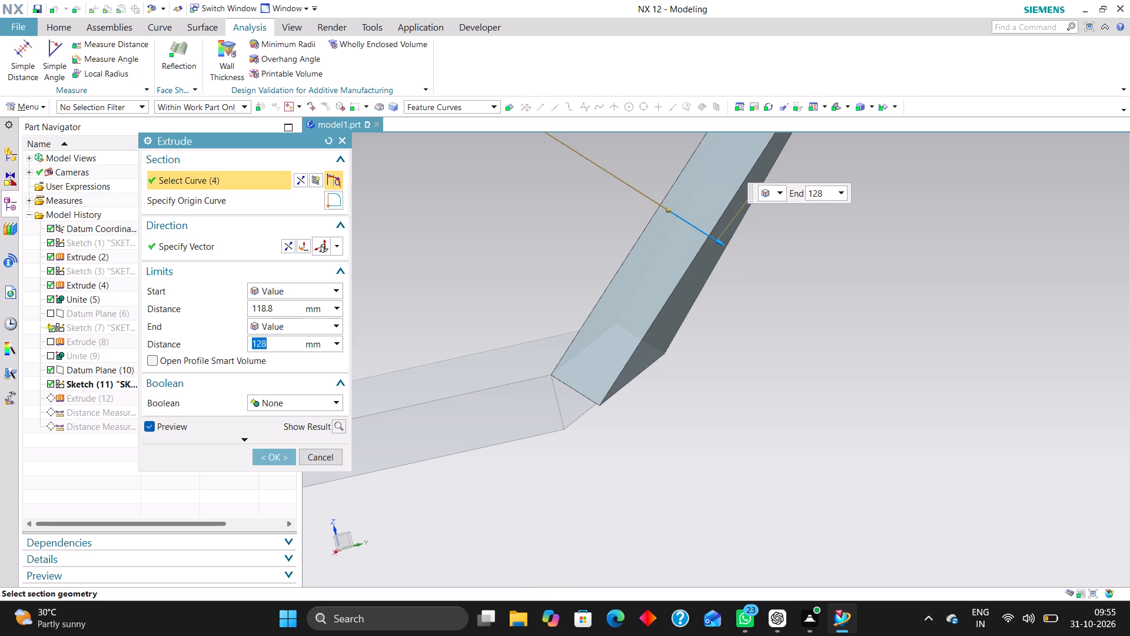
pyautogui.click(267, 451)
# Check the updated thickness measurement and examine the corner joint with the flat arm in a straight side view.
pyautogui.click(175, 421)
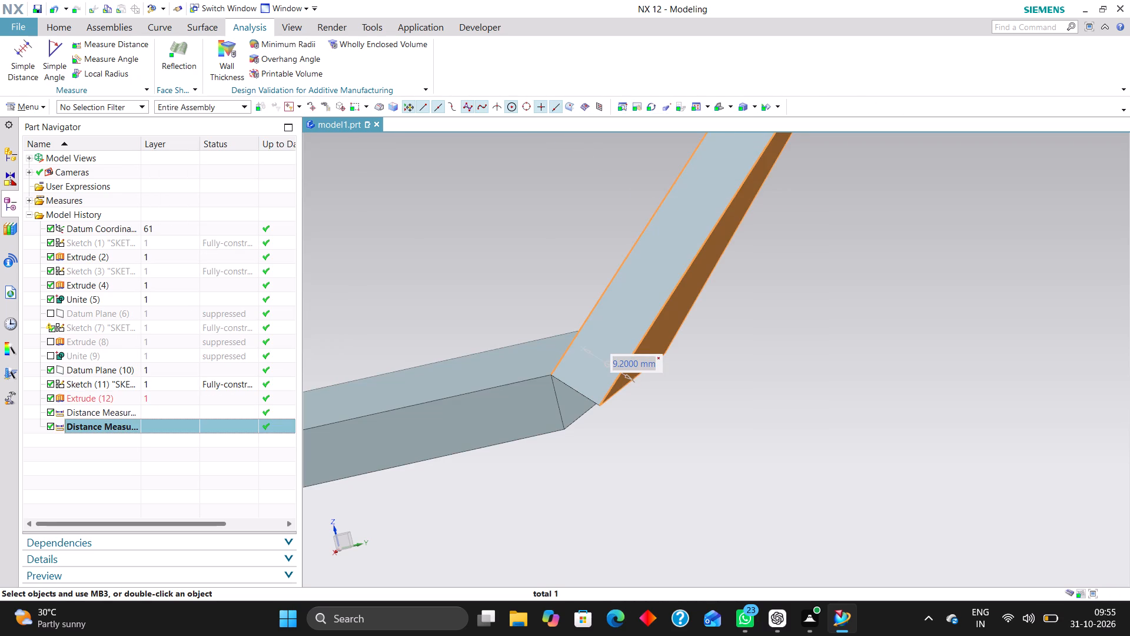
pyautogui.moveTo(849, 284); pyautogui.dragTo(811, 299, button='right')
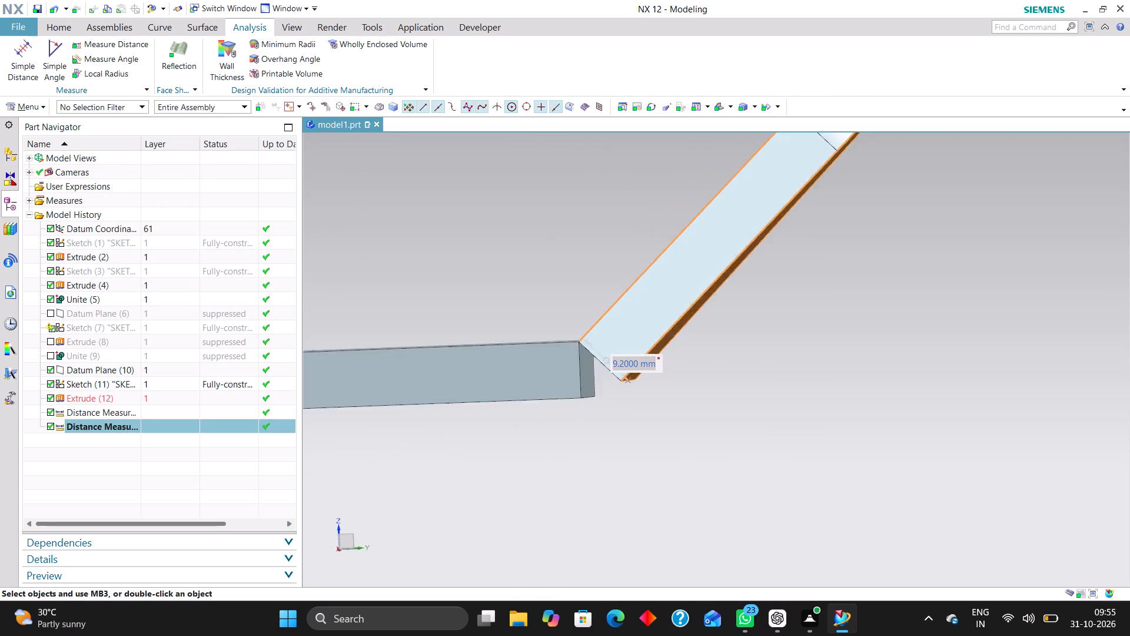
pyautogui.click(575, 290)
pyautogui.scroll(5, 597, 364)
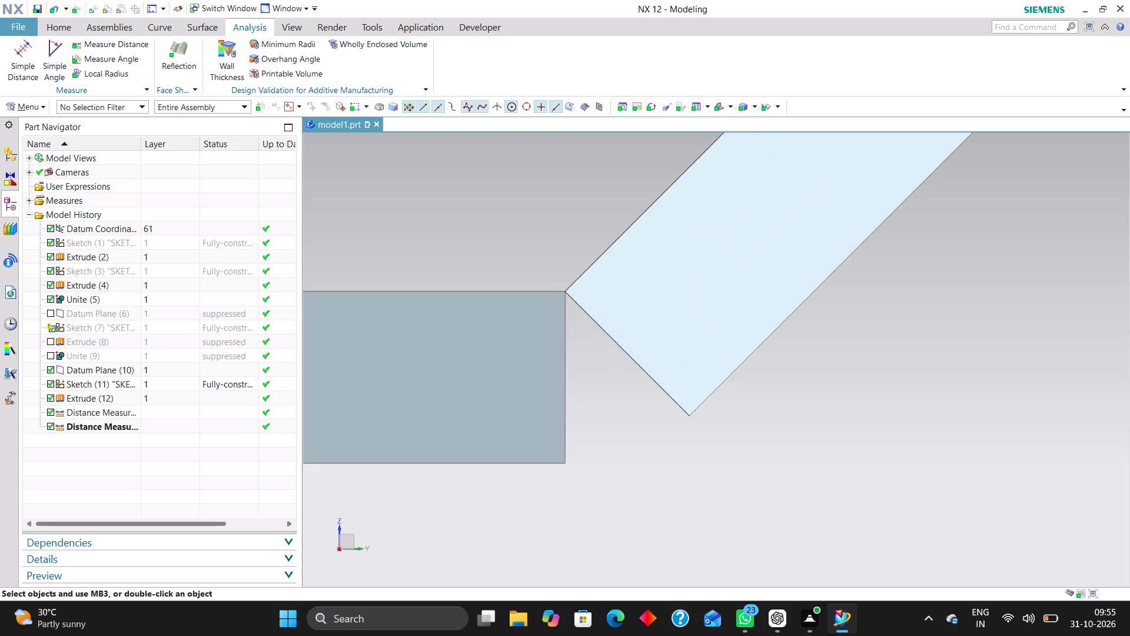
pyautogui.scroll(13, 563, 302)
pyautogui.scroll(-5, 582, 210)
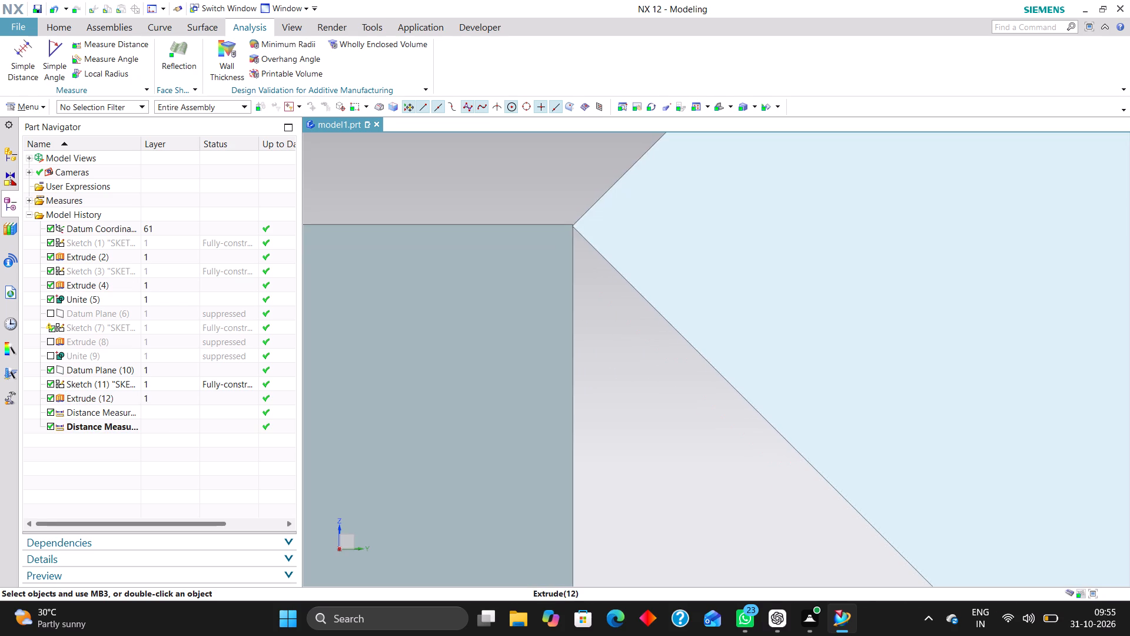
pyautogui.scroll(-11, 586, 235)
pyautogui.scroll(3, 601, 250)
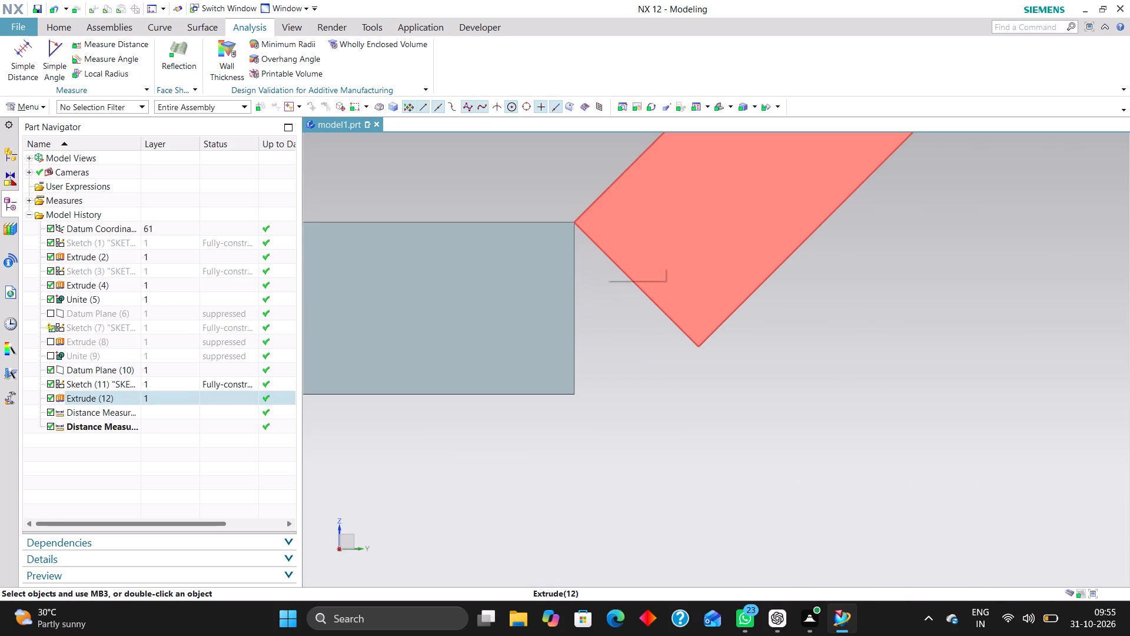
pyautogui.scroll(-4, 654, 291)
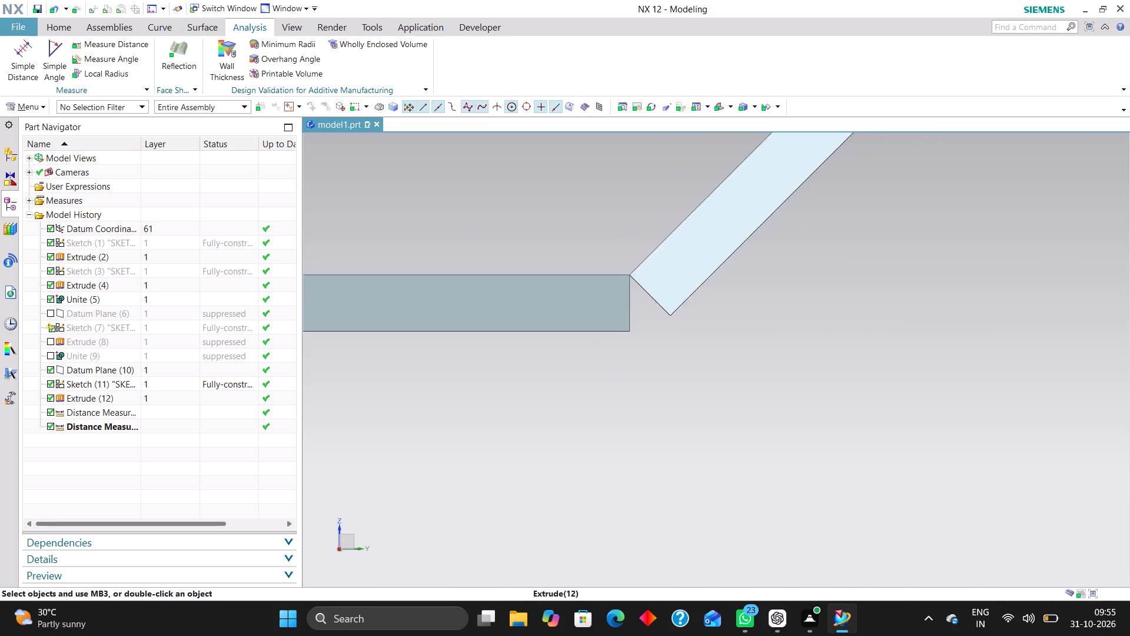
pyautogui.scroll(-5, 662, 312)
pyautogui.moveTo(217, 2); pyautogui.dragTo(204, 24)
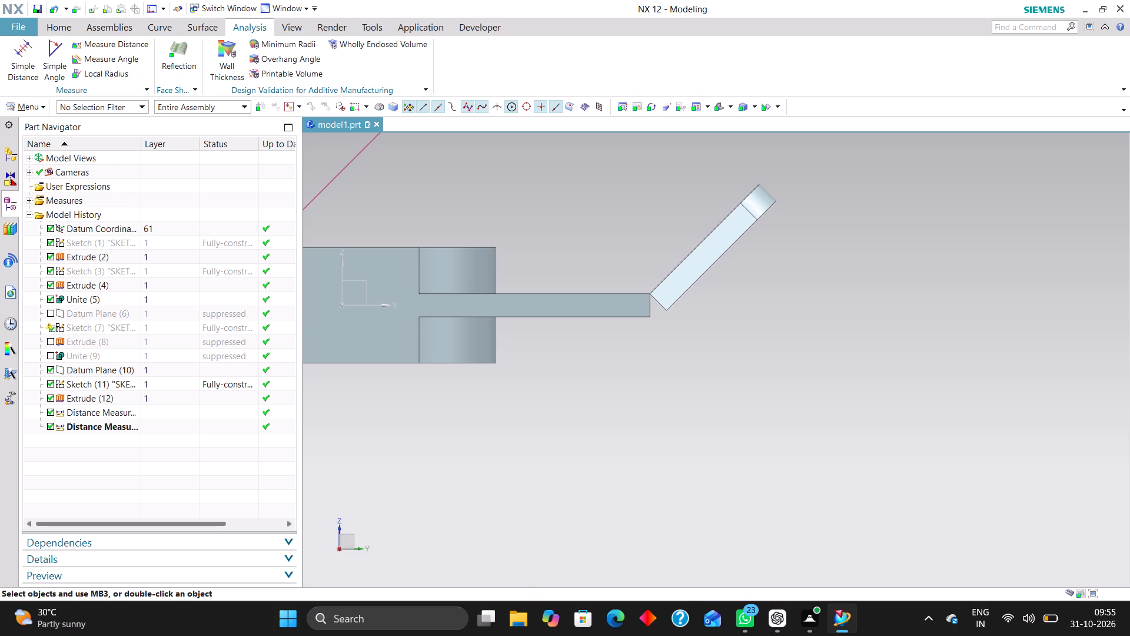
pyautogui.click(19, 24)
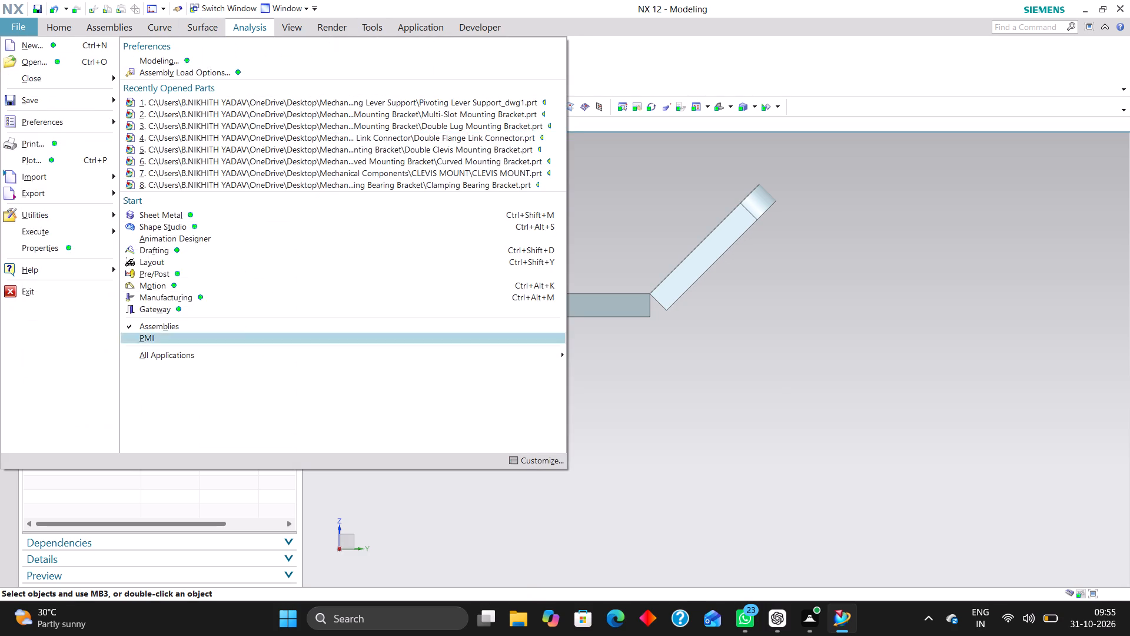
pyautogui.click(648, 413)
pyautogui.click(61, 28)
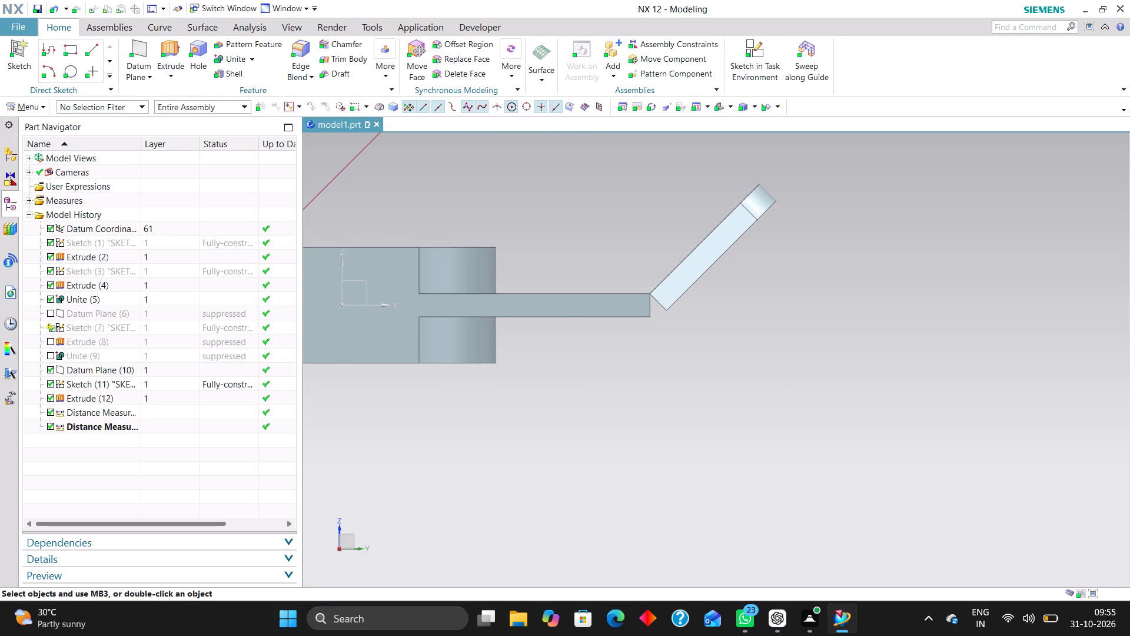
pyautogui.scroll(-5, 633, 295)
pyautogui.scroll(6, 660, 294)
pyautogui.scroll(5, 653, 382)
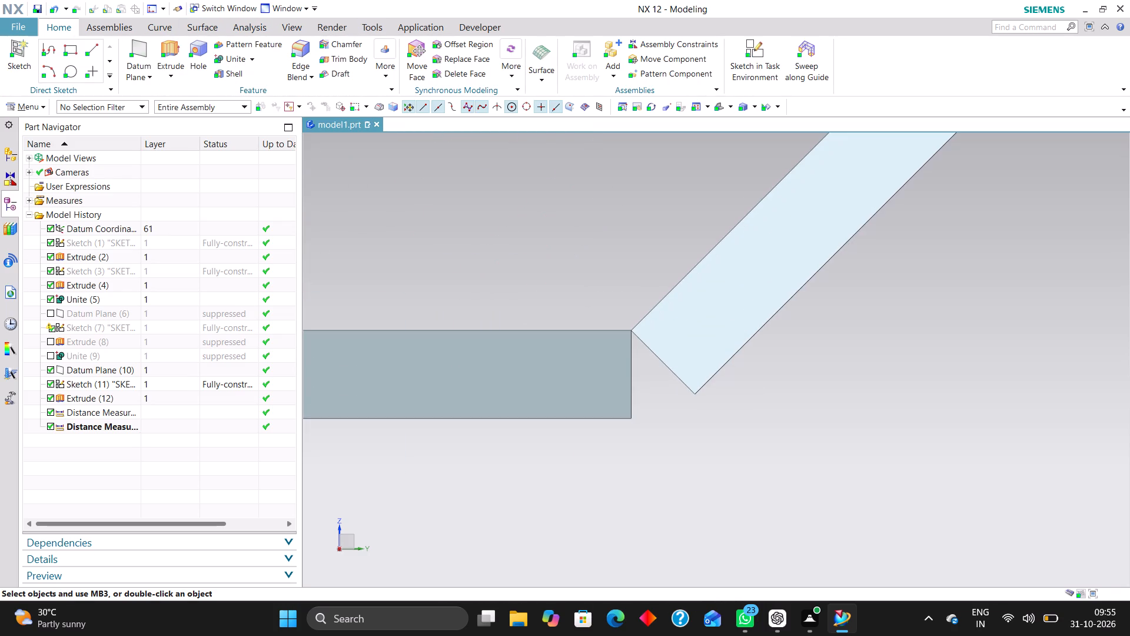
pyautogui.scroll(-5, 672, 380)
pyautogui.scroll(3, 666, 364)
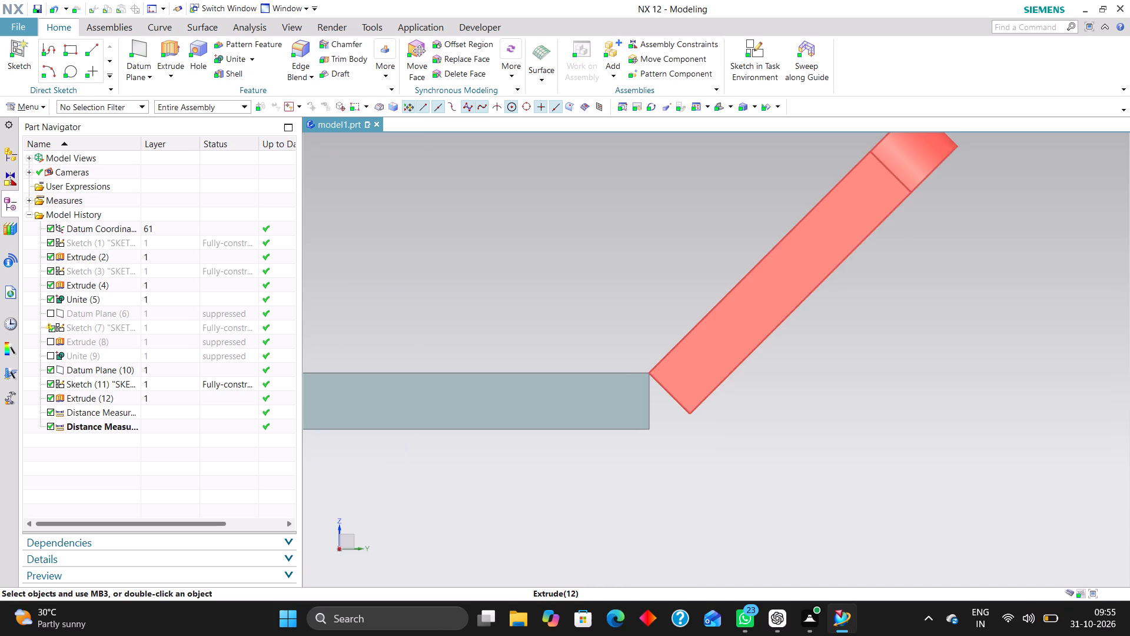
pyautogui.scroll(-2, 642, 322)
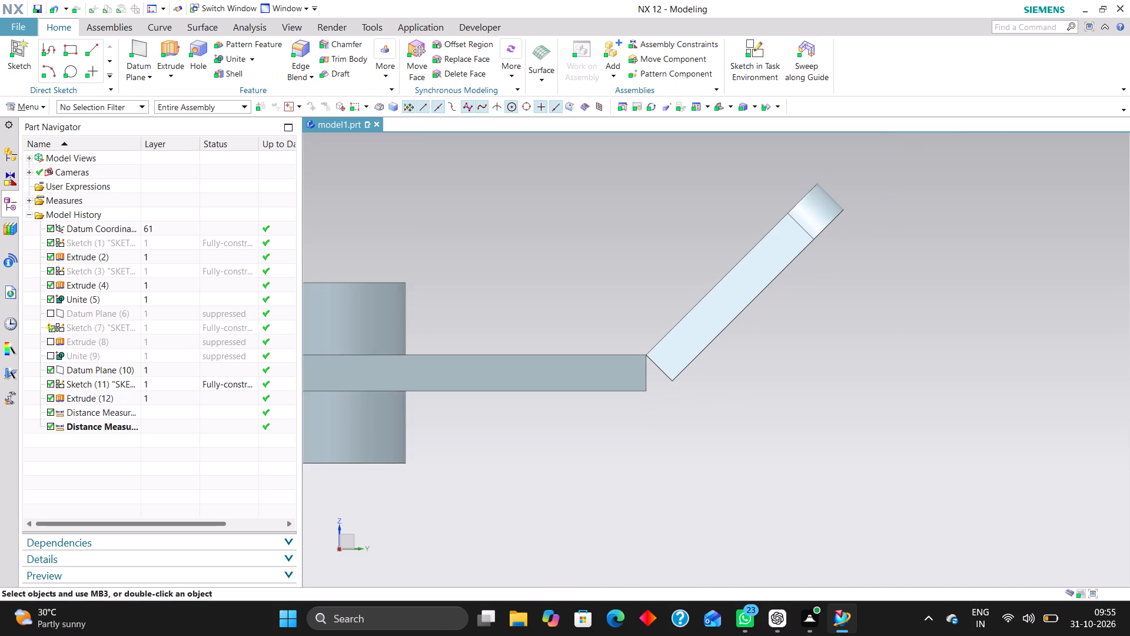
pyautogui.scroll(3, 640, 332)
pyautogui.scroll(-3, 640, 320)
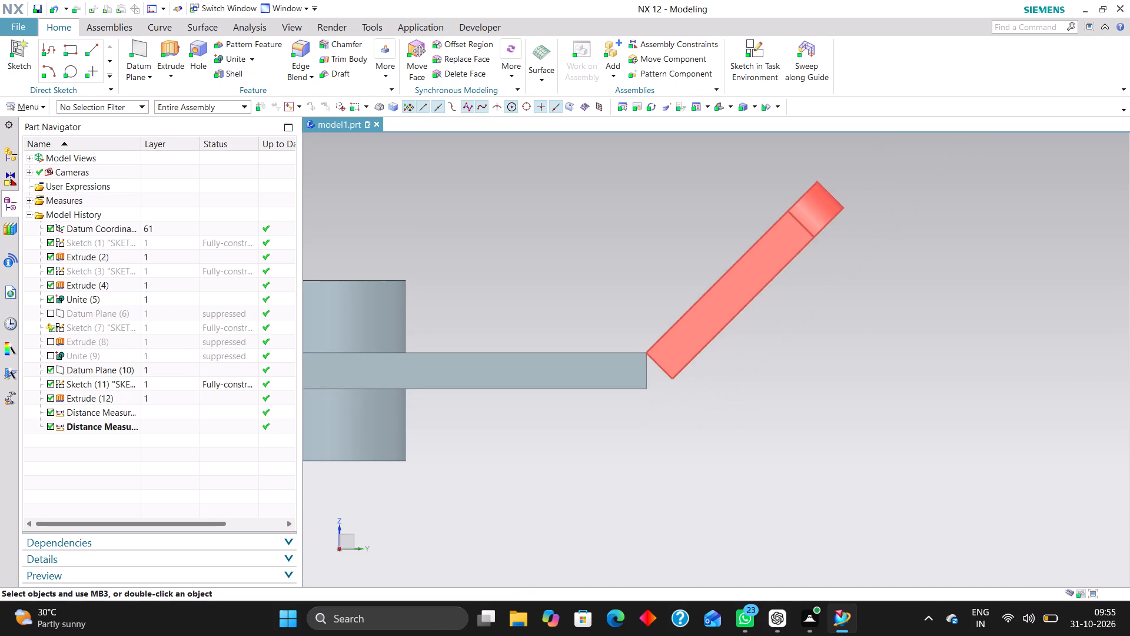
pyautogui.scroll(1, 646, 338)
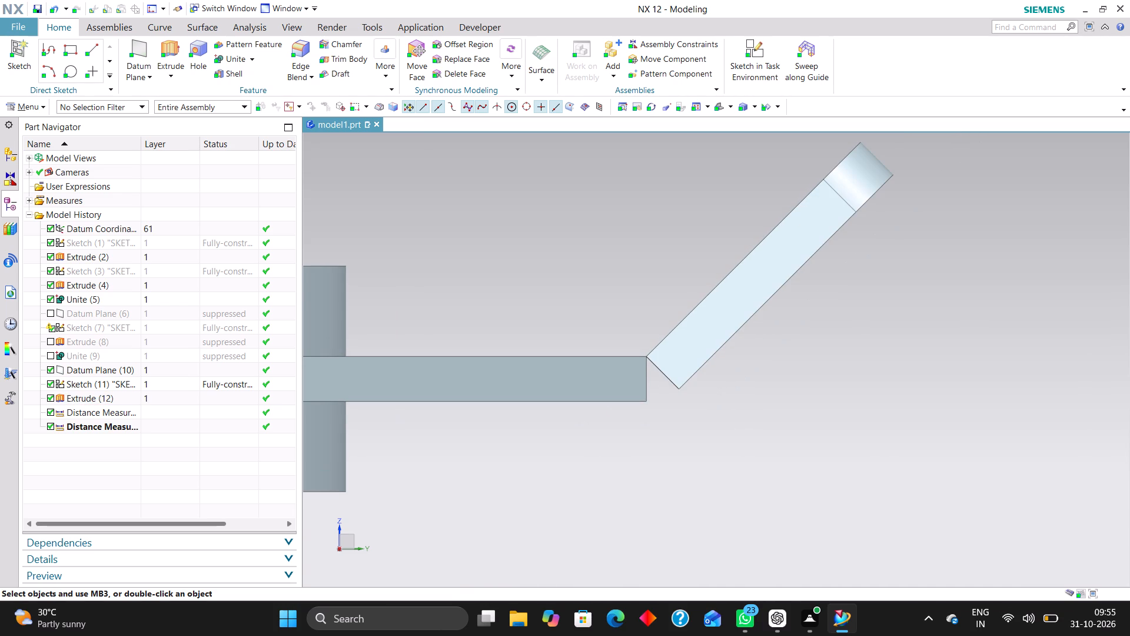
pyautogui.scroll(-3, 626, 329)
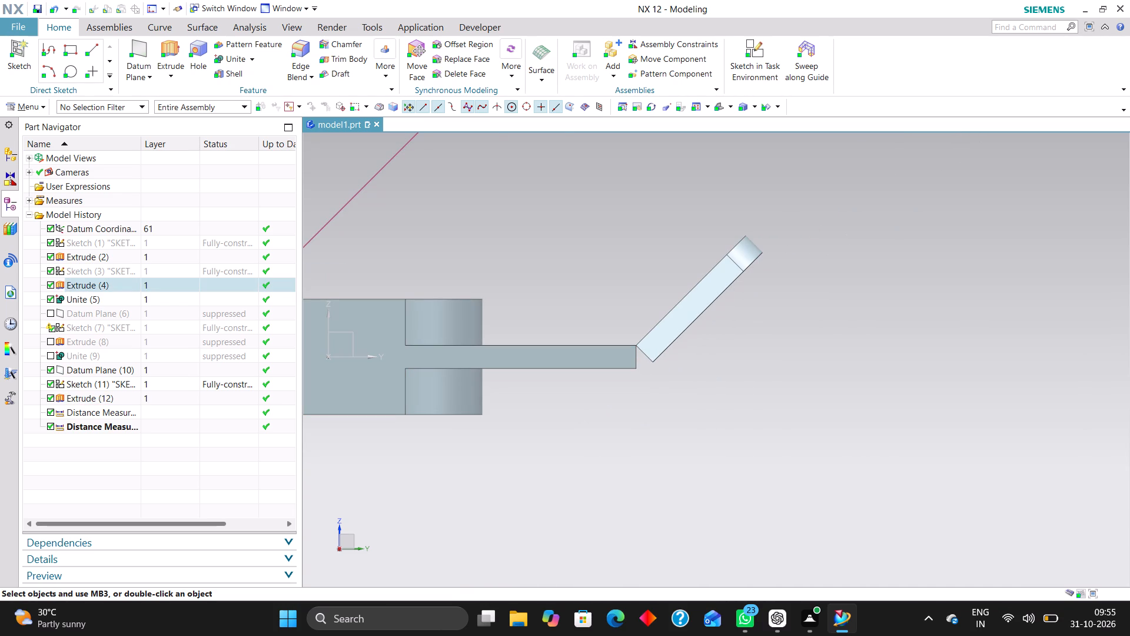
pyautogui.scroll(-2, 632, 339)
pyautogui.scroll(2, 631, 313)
# Create a new sketch in the task environment on the YZ plane of the datum coordinate system.
pyautogui.click(738, 37)
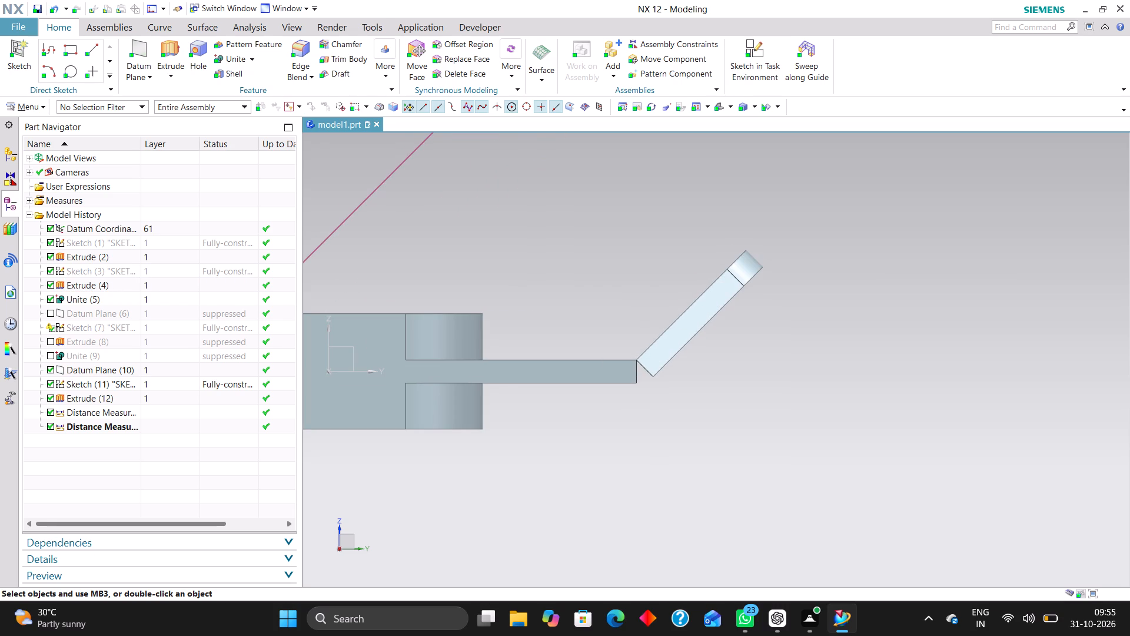
pyautogui.click(760, 52)
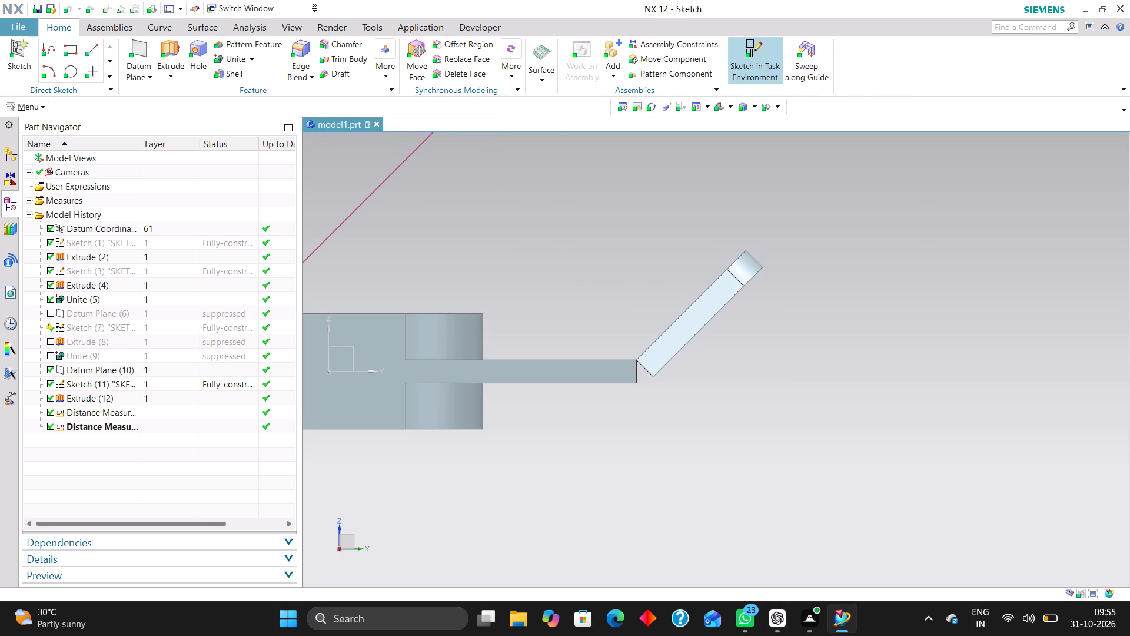
pyautogui.scroll(-3, 710, 269)
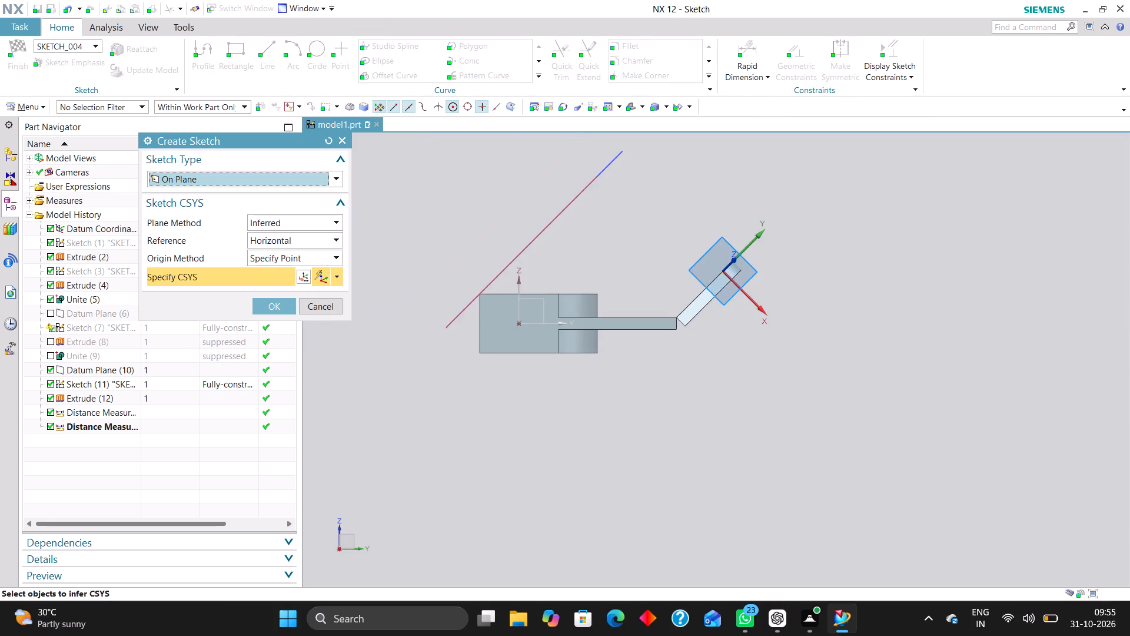
pyautogui.scroll(5, 573, 301)
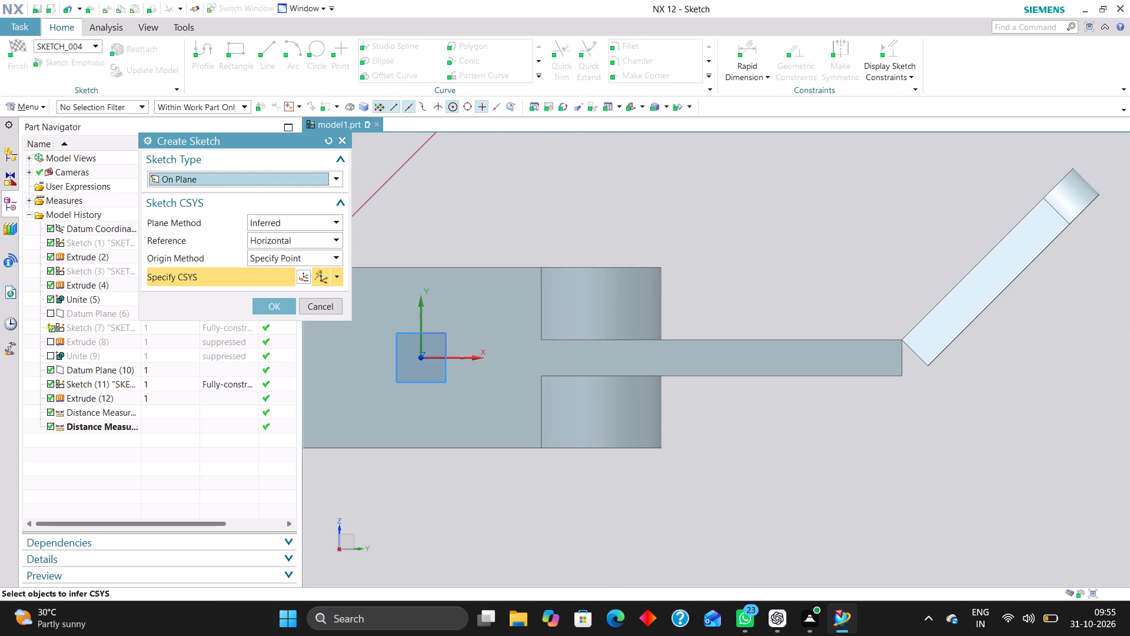
pyautogui.click(434, 333)
pyautogui.click(273, 306)
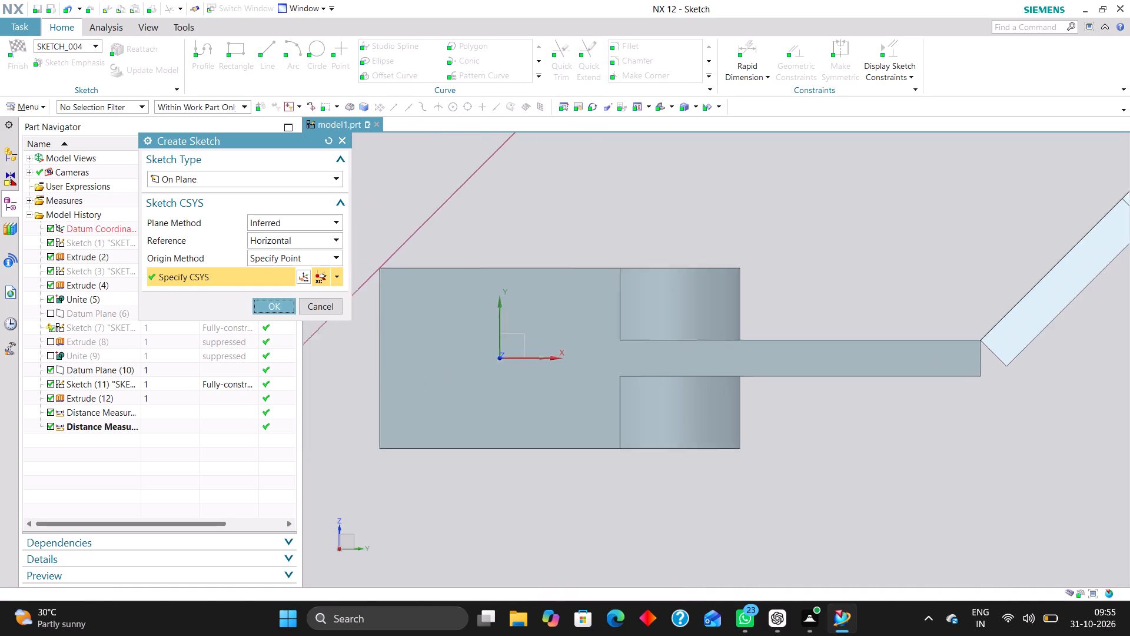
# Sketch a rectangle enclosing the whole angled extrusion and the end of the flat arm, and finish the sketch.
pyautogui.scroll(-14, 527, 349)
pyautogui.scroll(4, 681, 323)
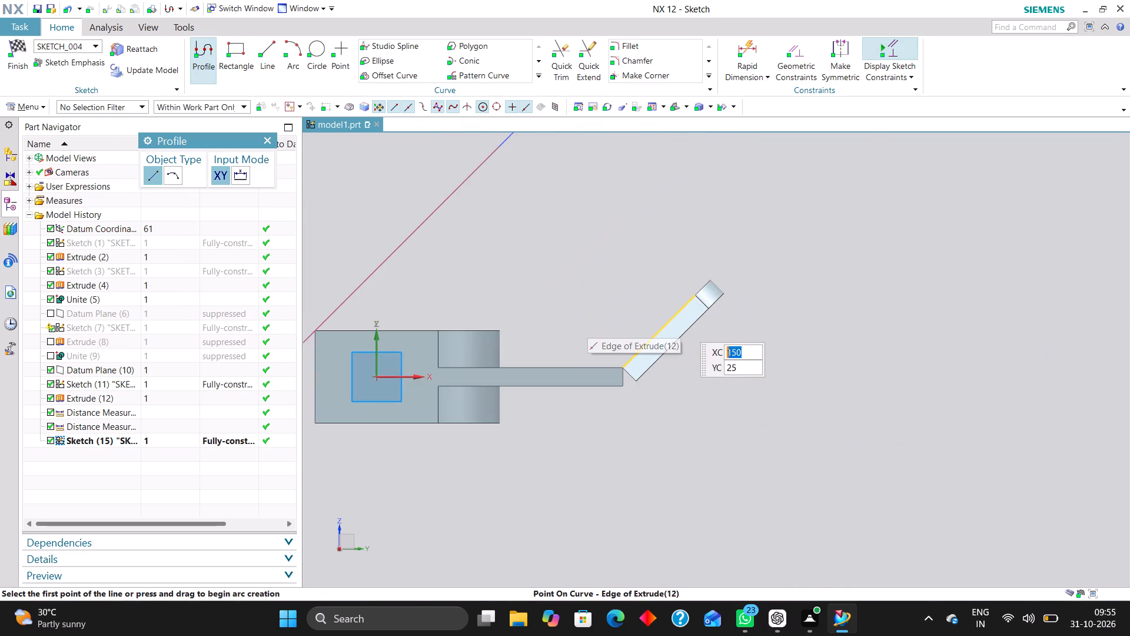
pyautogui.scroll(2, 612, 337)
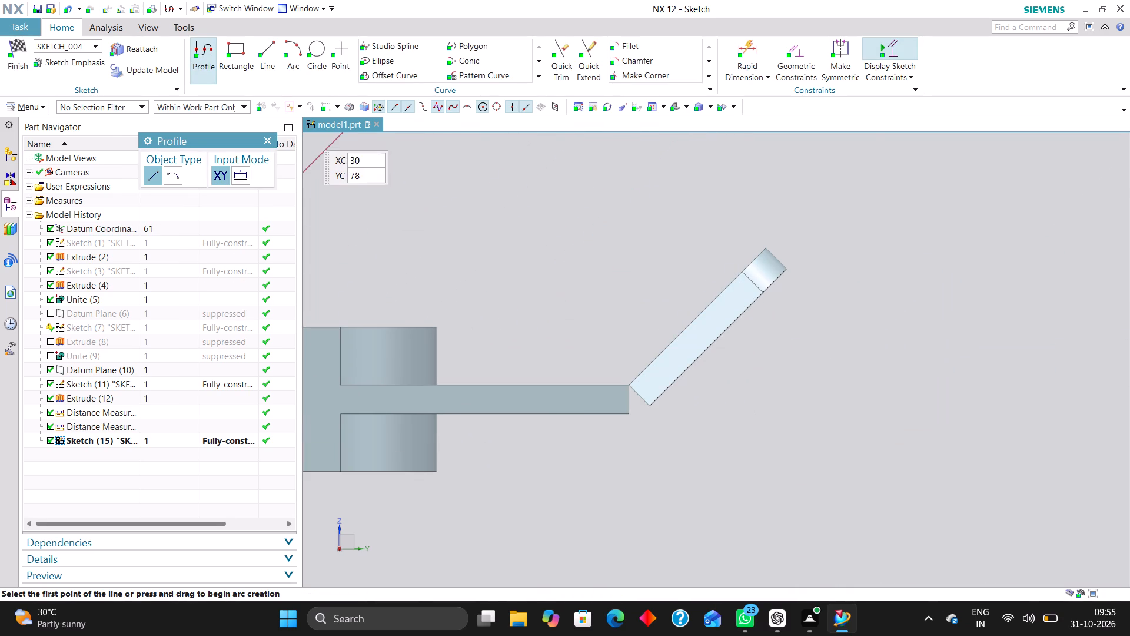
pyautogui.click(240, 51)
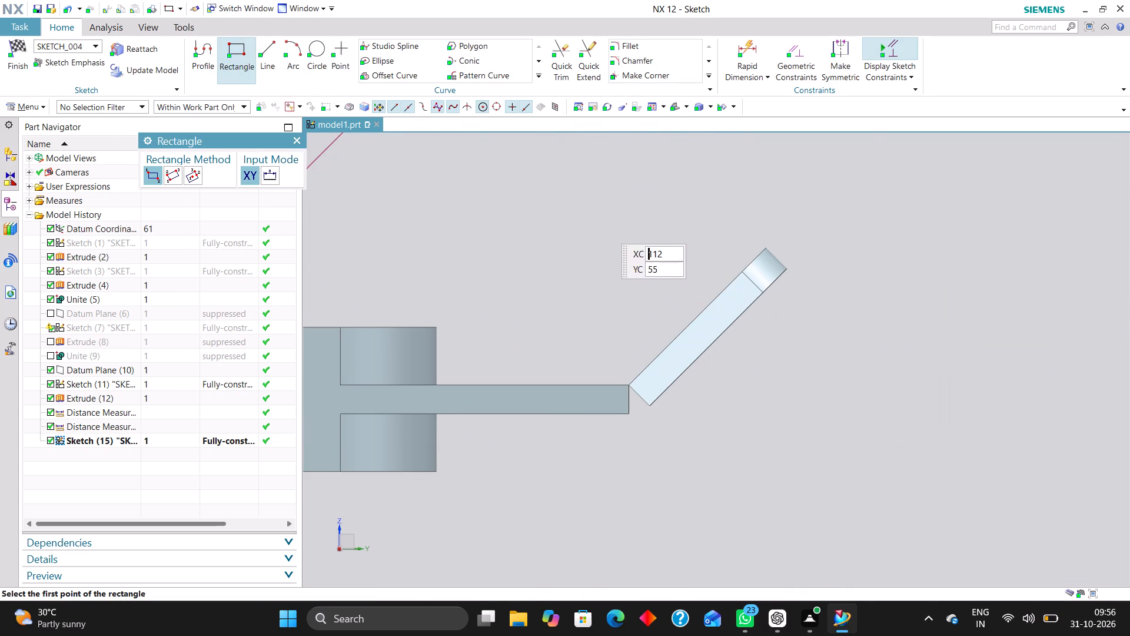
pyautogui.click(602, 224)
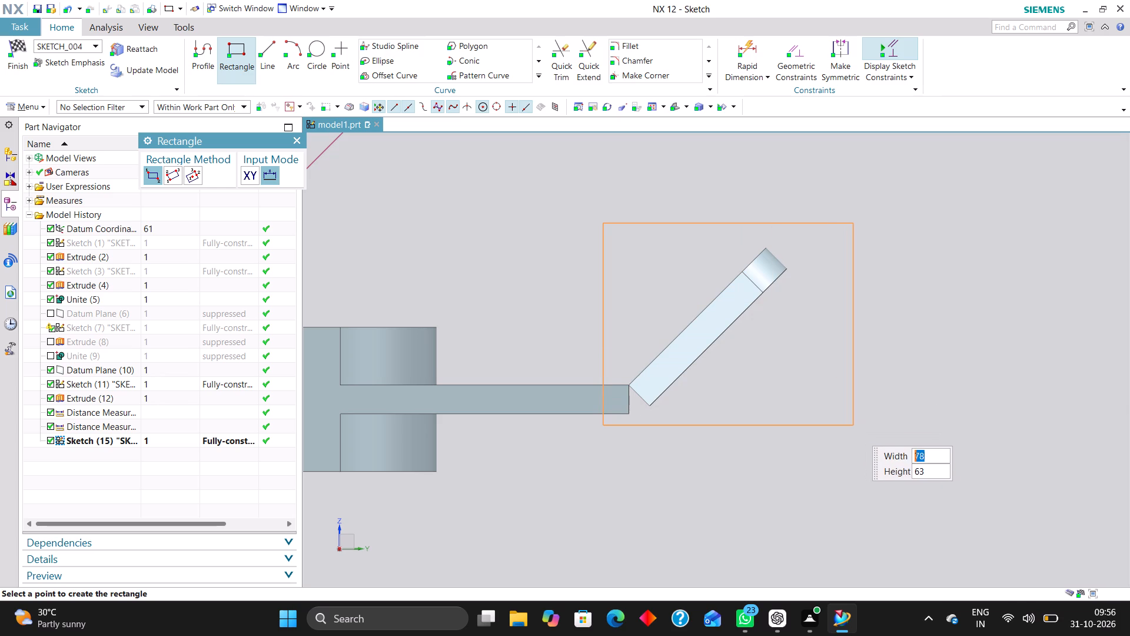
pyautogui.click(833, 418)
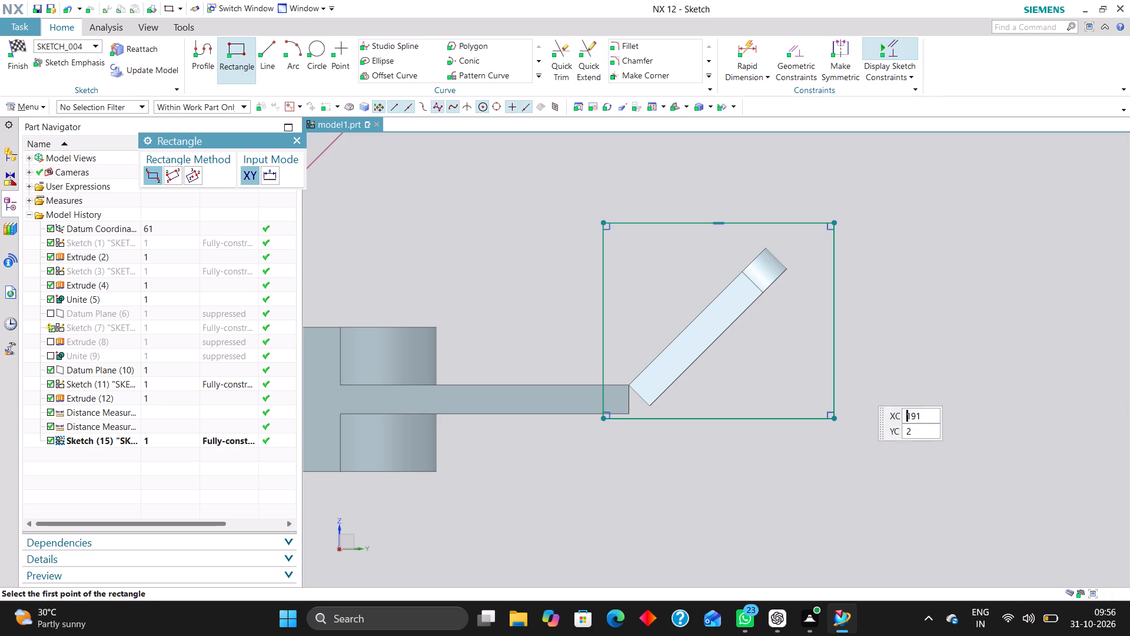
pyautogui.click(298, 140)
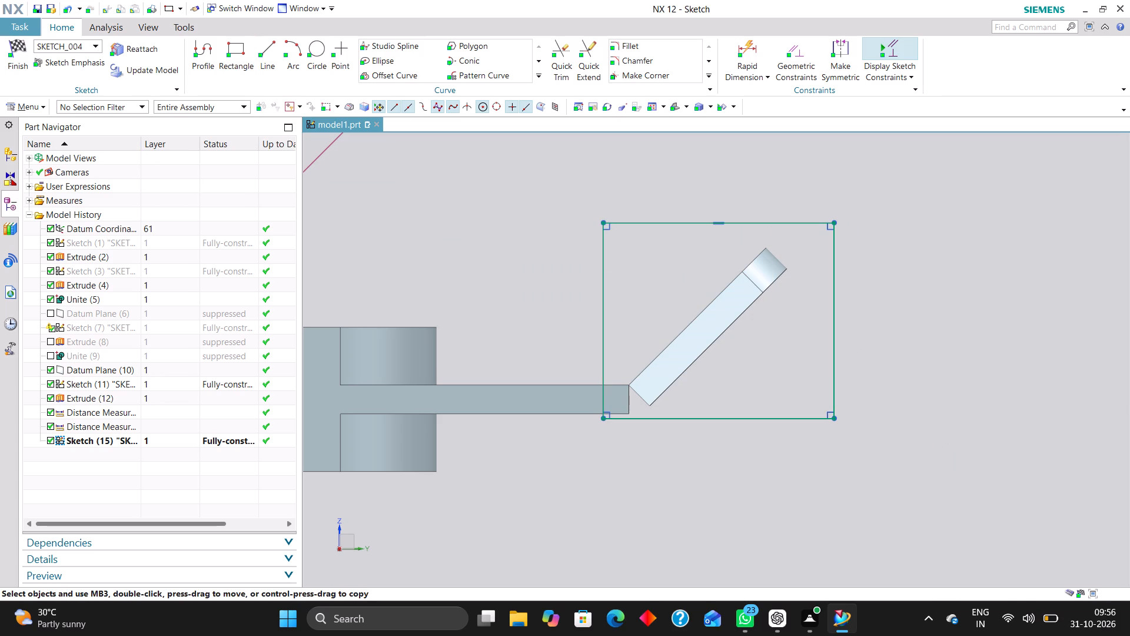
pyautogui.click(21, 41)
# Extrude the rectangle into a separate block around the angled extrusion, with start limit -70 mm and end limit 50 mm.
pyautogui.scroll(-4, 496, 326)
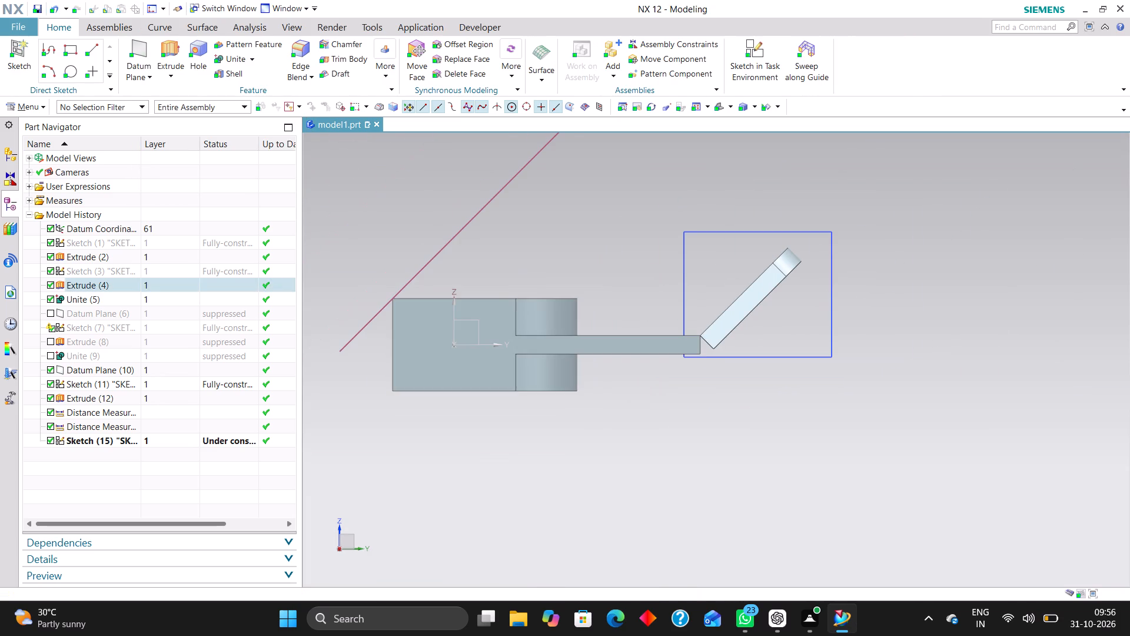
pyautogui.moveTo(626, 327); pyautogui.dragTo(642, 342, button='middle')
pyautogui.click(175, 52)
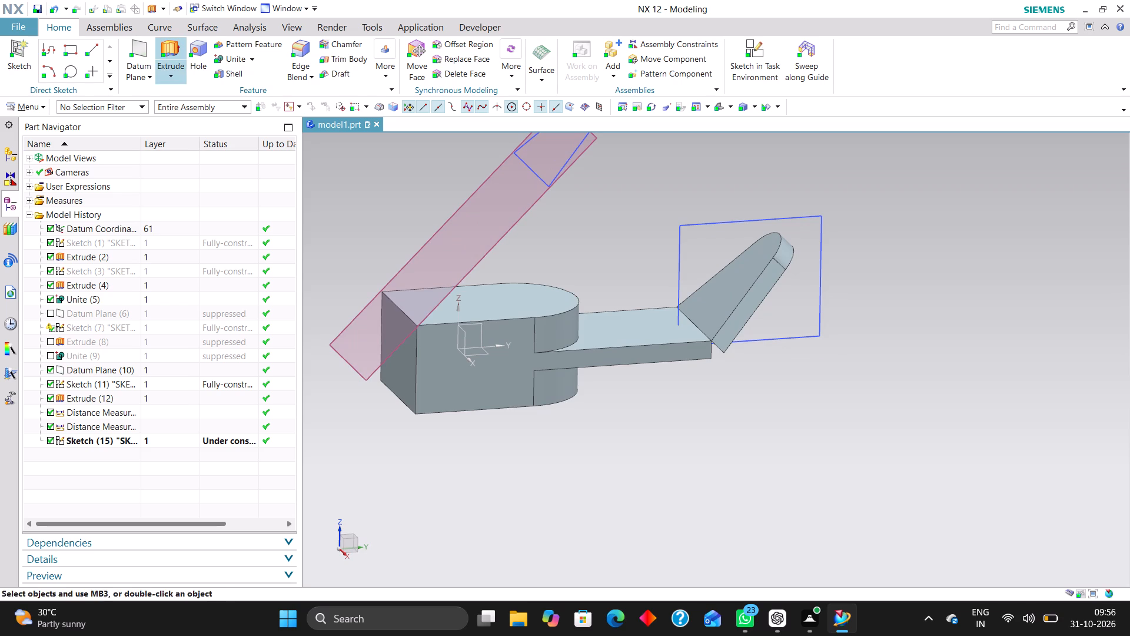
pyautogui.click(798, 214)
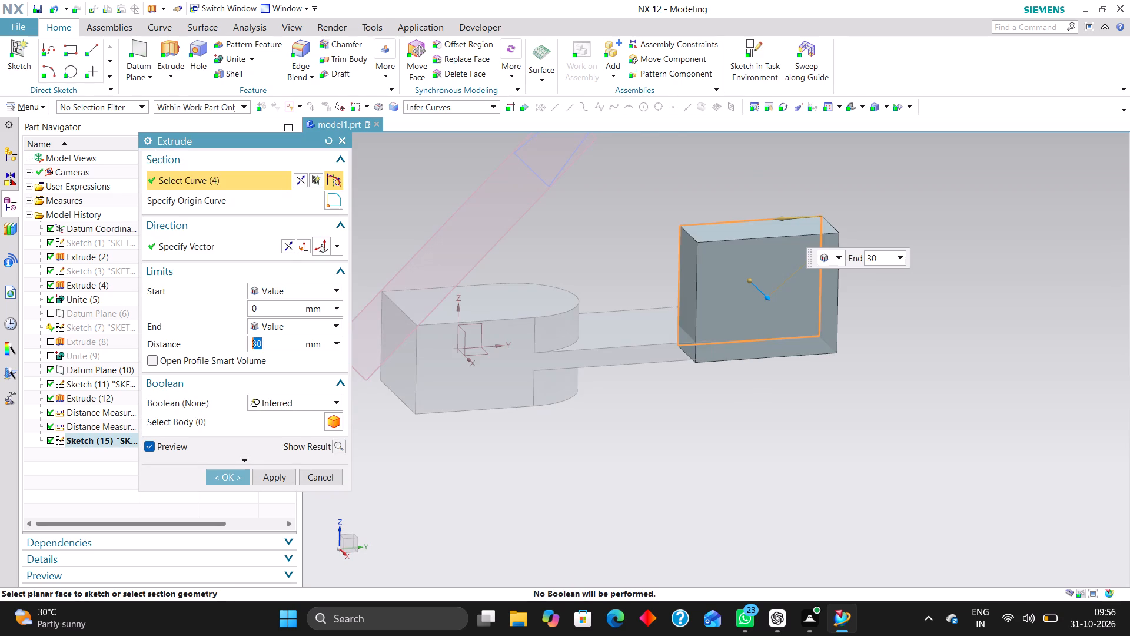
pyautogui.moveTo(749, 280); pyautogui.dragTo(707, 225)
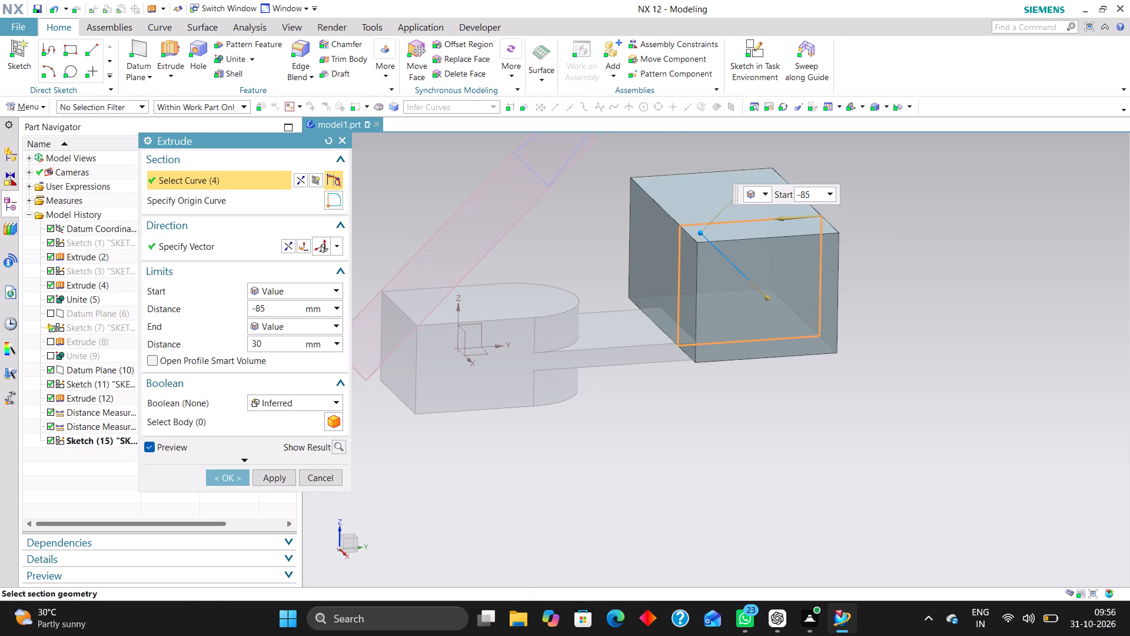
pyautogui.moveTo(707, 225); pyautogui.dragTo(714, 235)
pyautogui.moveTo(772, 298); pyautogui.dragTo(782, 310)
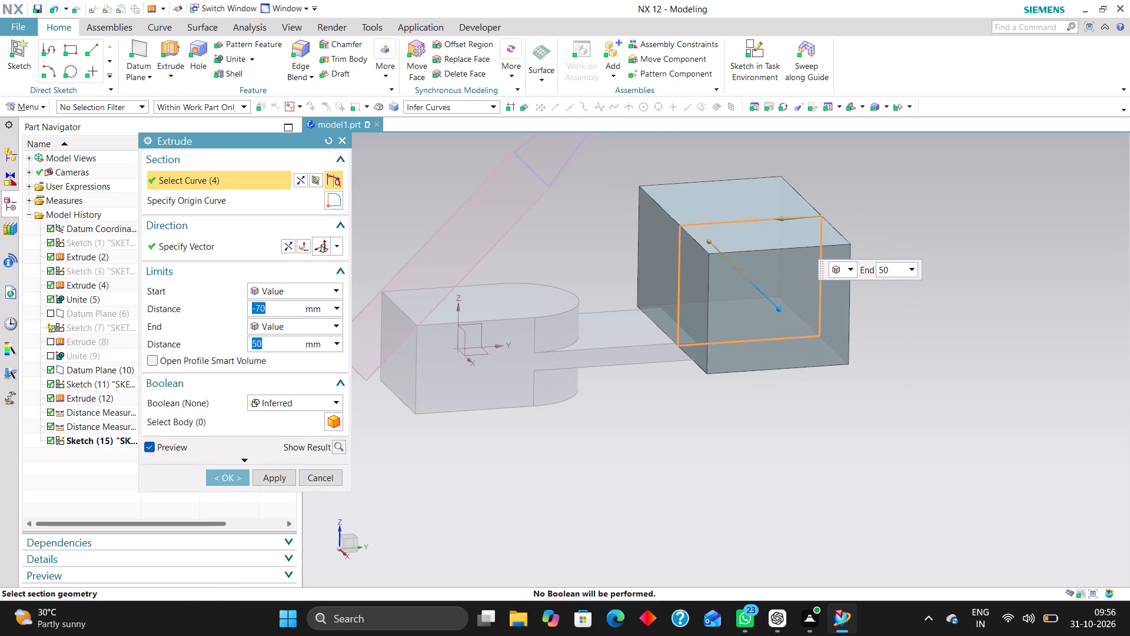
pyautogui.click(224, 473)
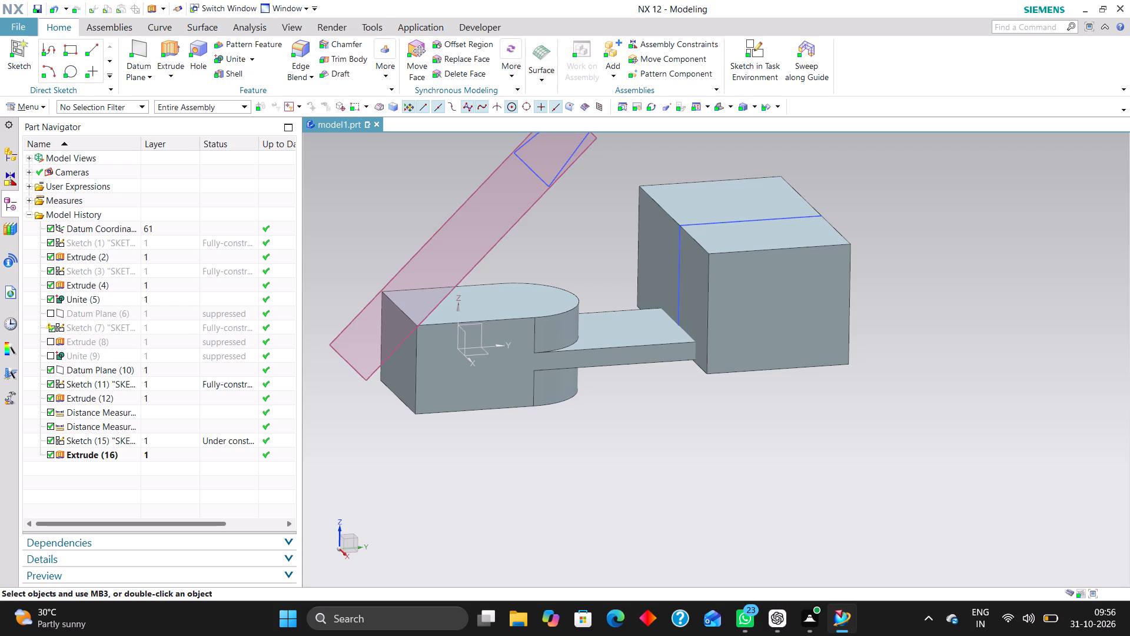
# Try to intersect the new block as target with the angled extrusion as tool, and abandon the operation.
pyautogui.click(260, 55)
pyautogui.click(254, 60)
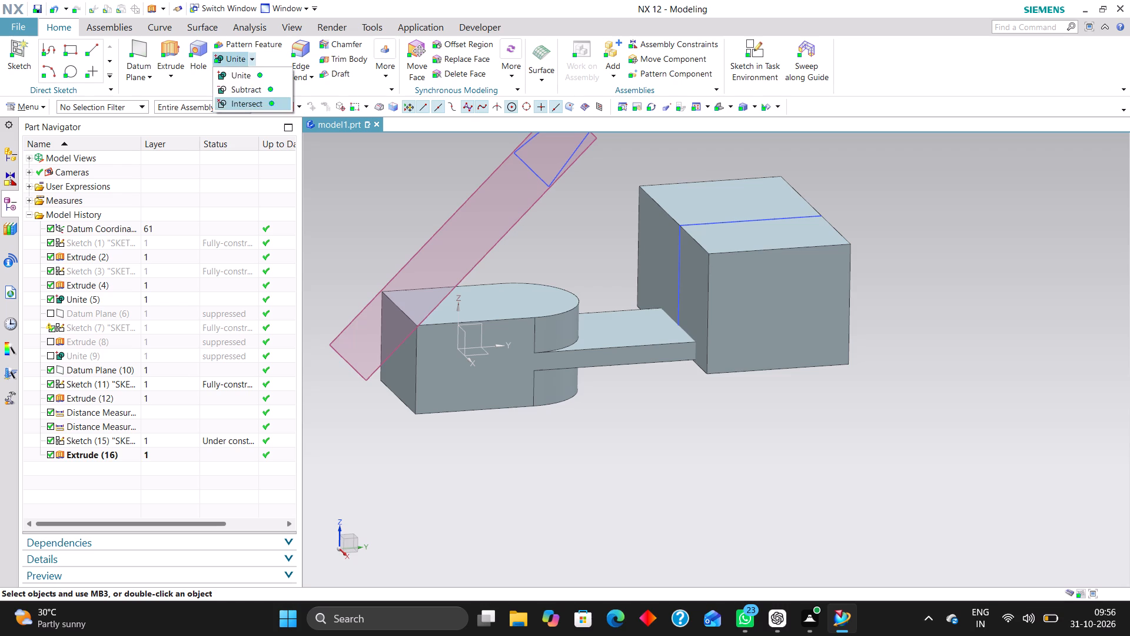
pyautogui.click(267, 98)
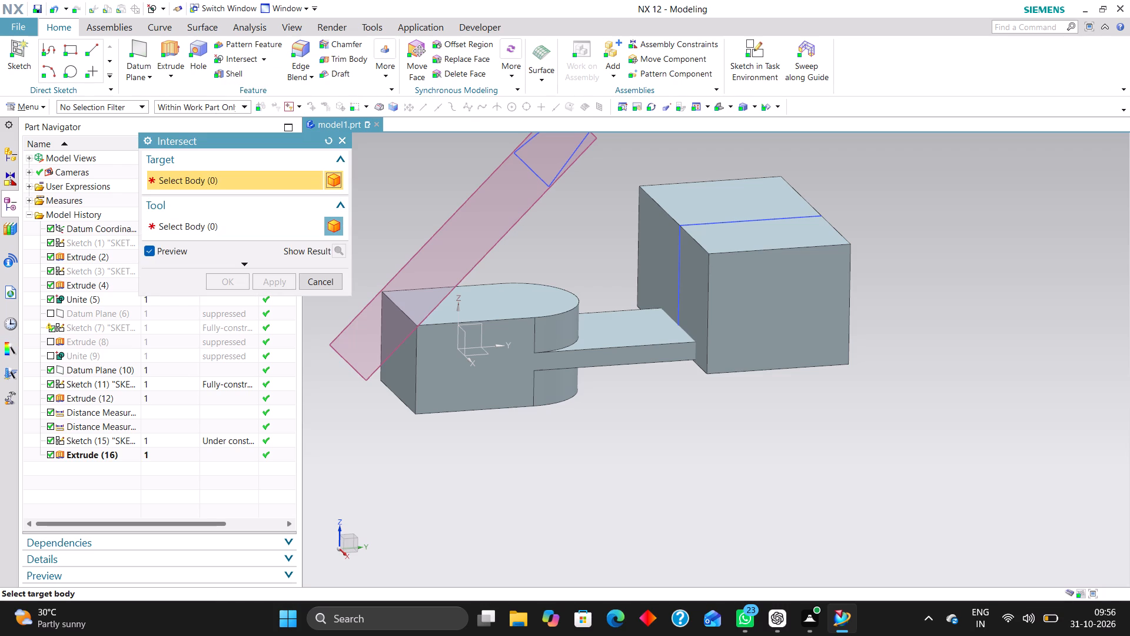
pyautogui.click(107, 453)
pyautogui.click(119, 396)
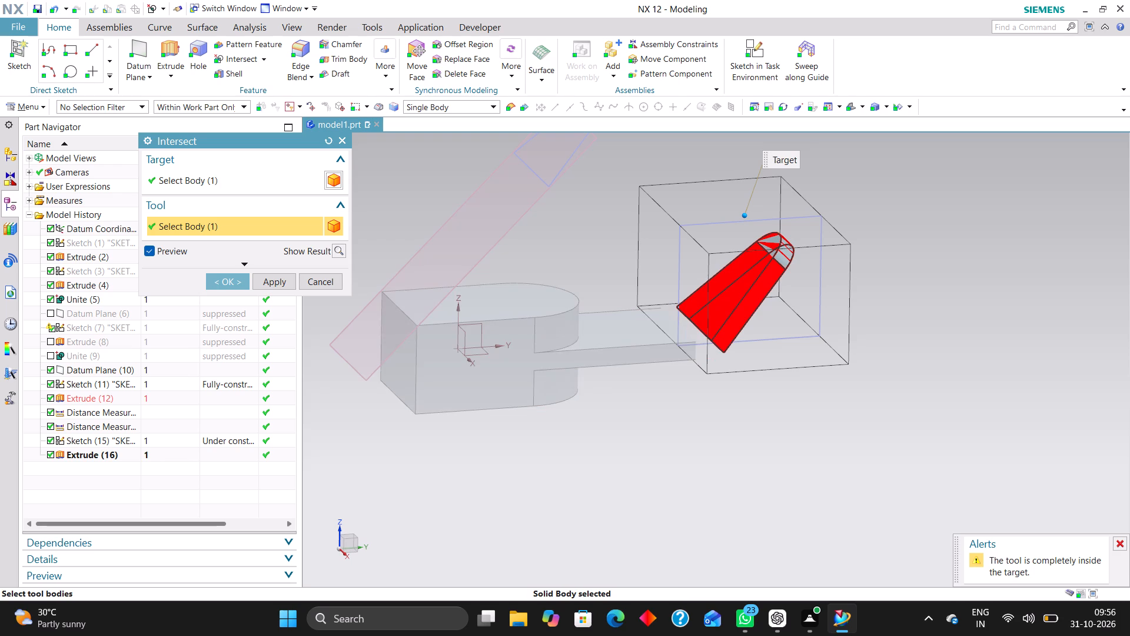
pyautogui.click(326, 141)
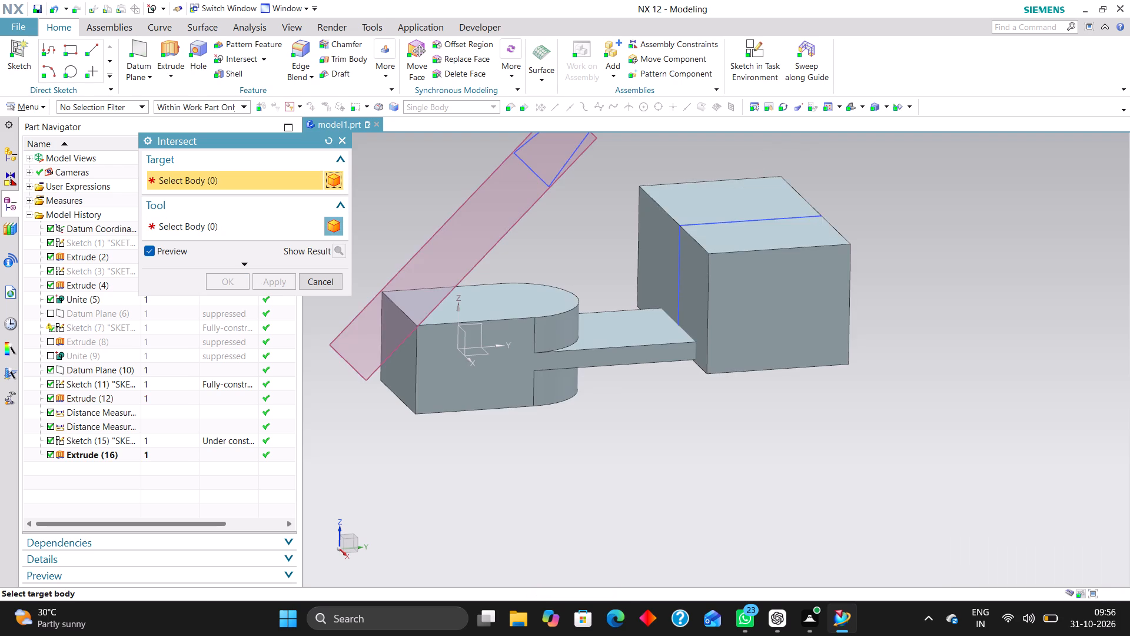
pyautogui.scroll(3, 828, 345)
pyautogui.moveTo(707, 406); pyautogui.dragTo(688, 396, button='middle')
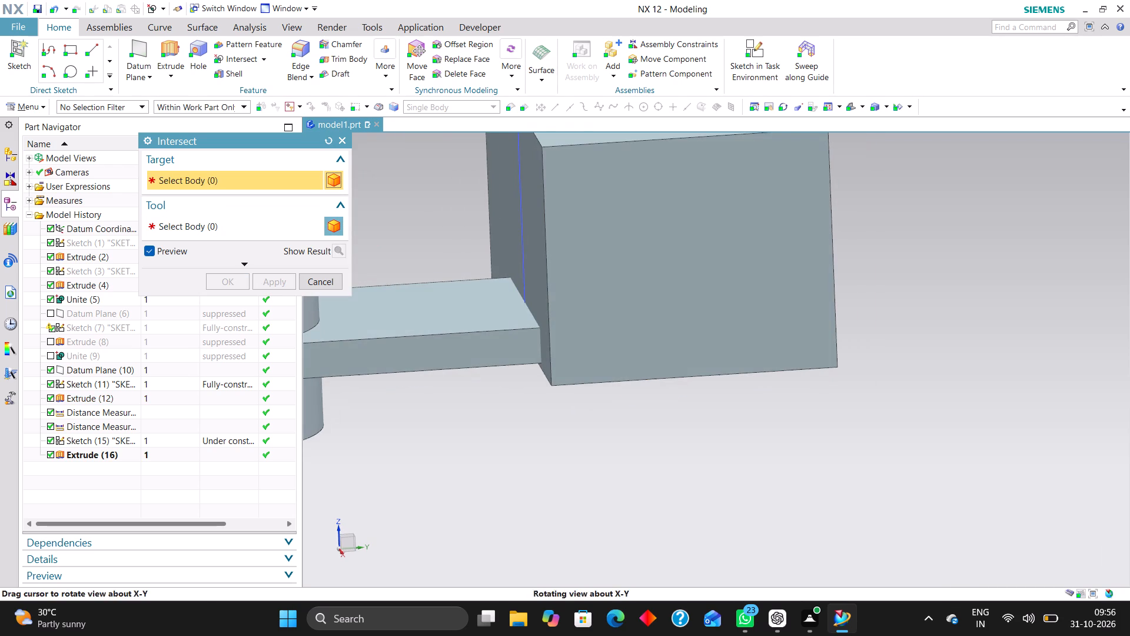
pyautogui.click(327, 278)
# Delete the last distance measurement from the model history.
pyautogui.click(177, 439)
pyautogui.rightClick(178, 432)
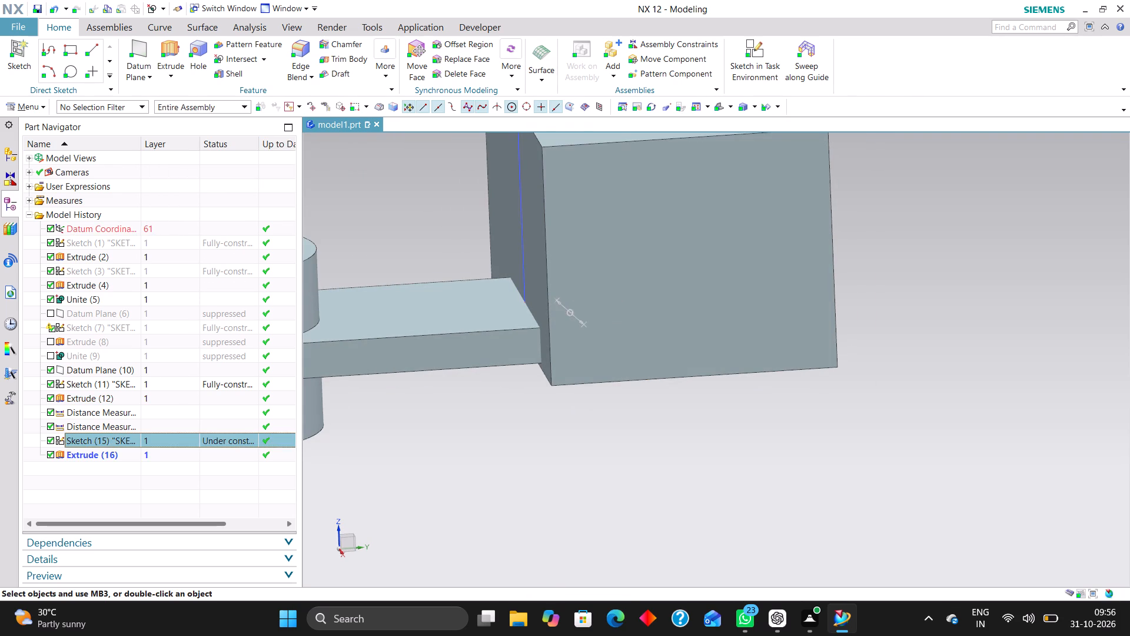
pyautogui.click(267, 445)
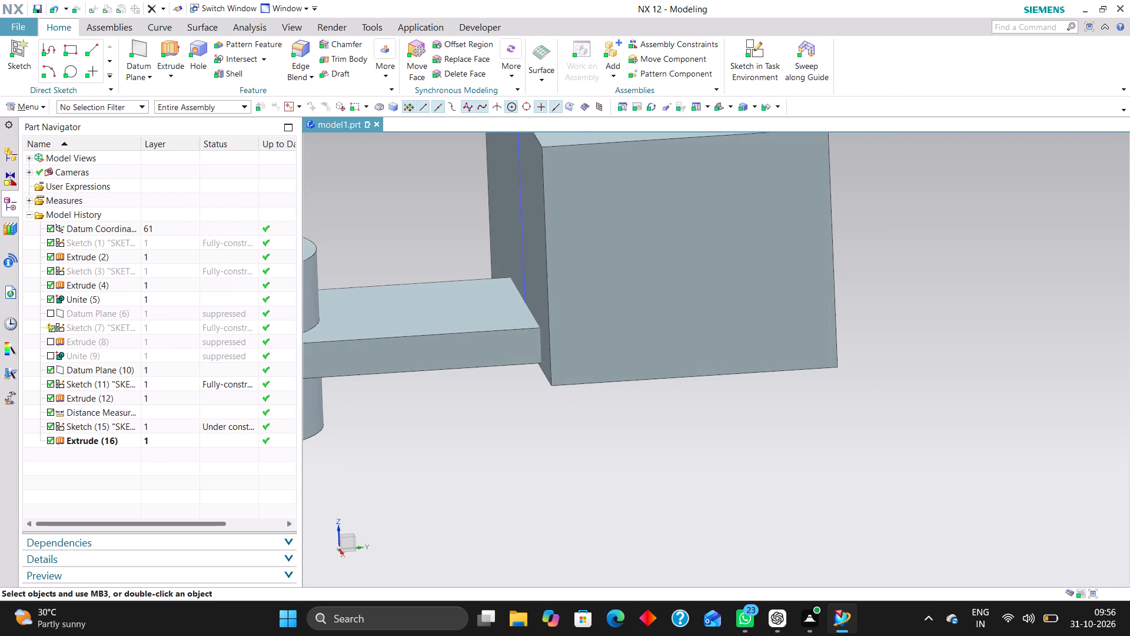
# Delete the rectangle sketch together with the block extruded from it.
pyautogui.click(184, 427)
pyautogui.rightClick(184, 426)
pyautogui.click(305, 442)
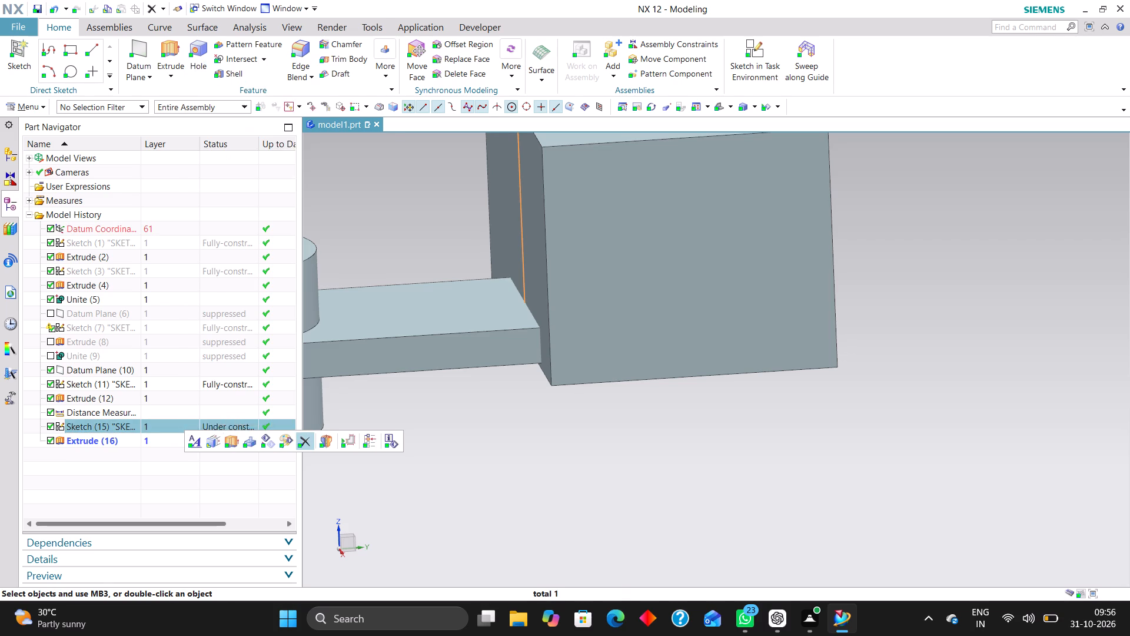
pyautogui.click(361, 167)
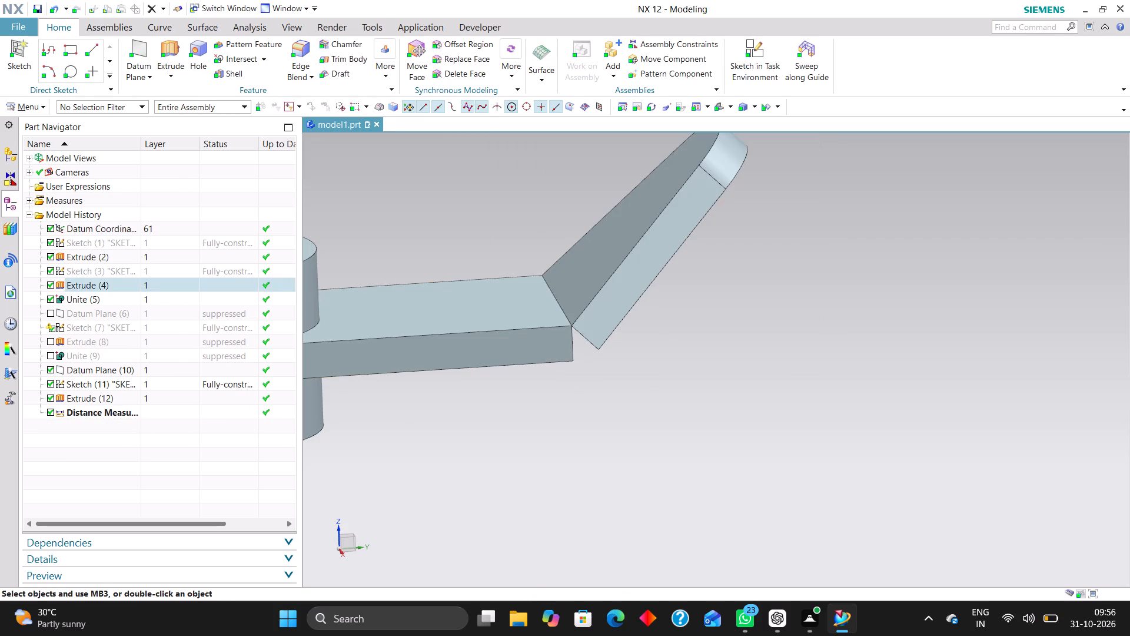
# Examine the joint between the angled extrusion and the end of the flat arm from several viewpoints.
pyautogui.scroll(-3, 653, 353)
pyautogui.scroll(5, 611, 345)
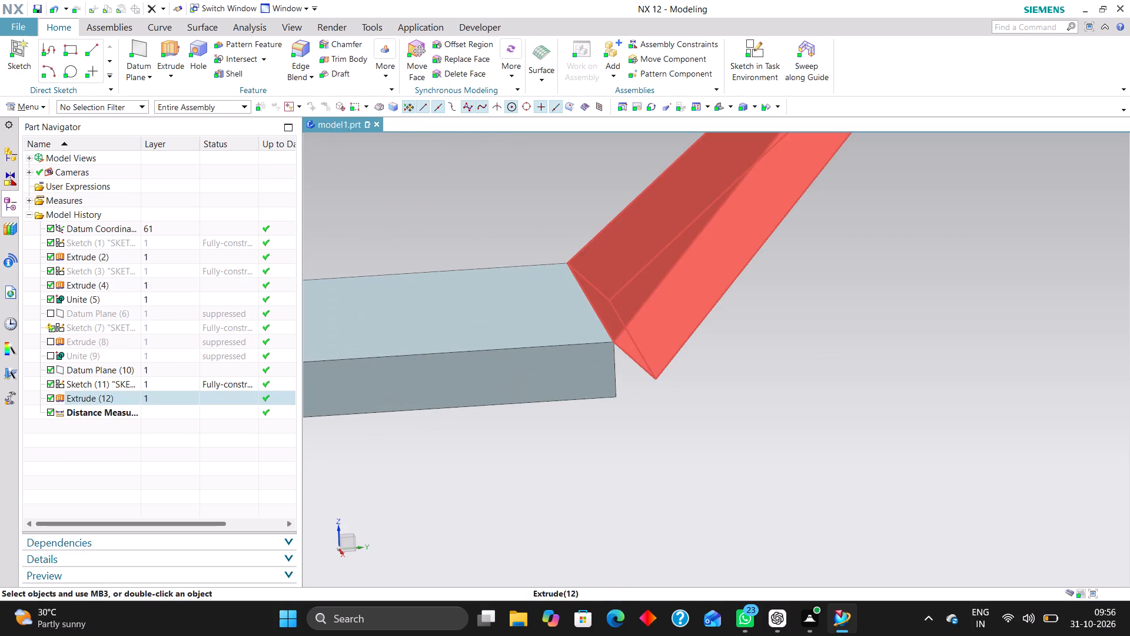
pyautogui.scroll(5, 620, 357)
pyautogui.scroll(-11, 616, 349)
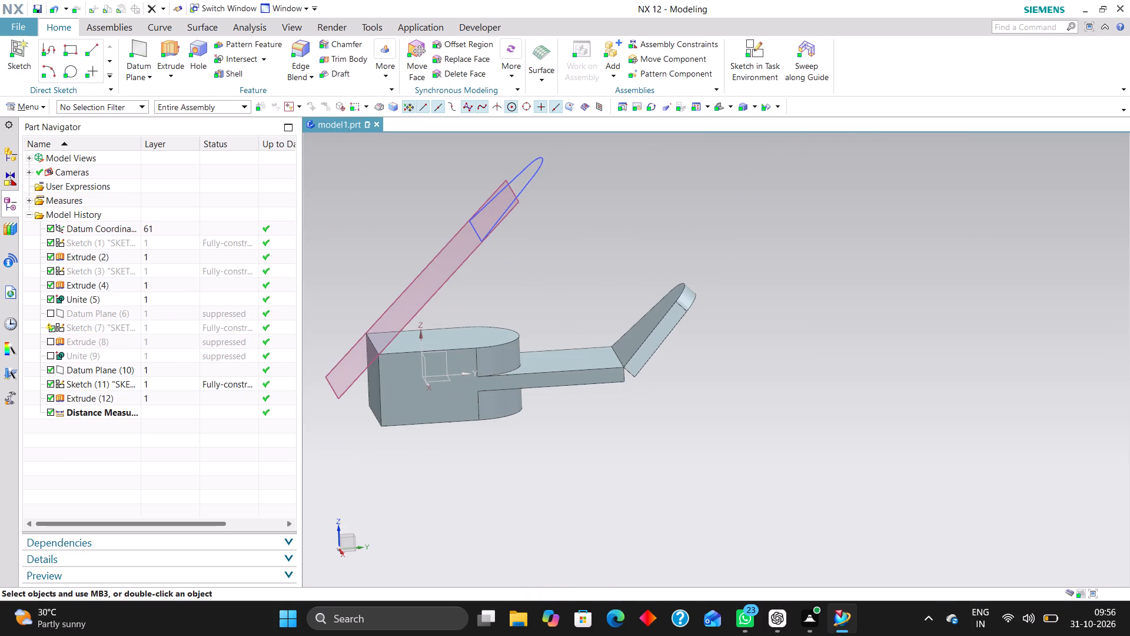
pyautogui.scroll(3, 600, 398)
pyautogui.moveTo(703, 336); pyautogui.dragTo(709, 327, button='middle')
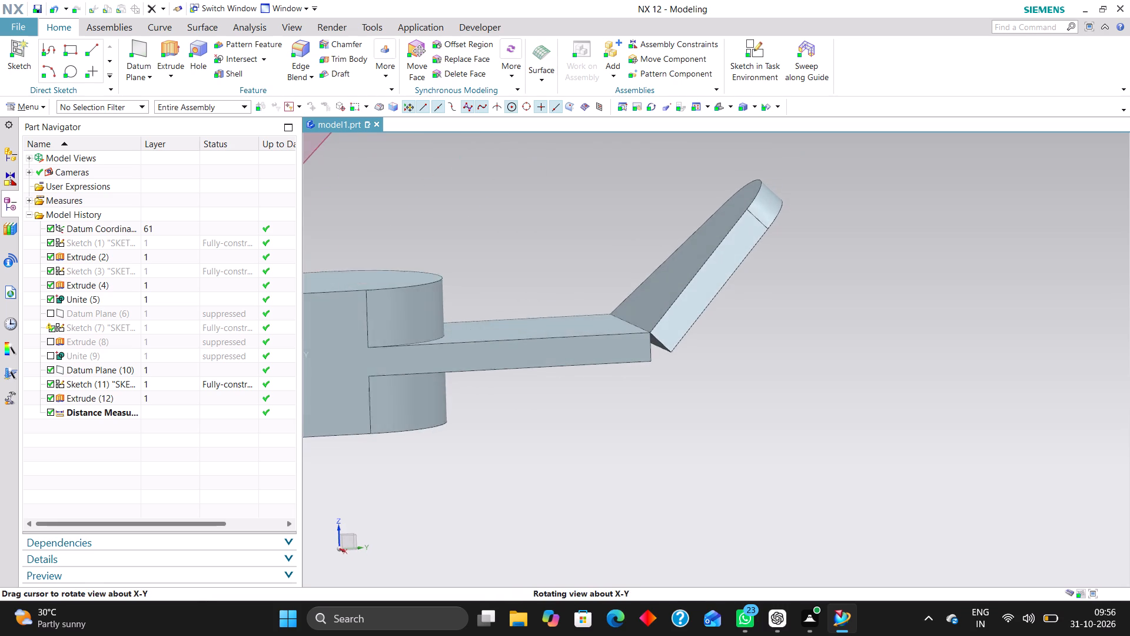
pyautogui.moveTo(709, 327); pyautogui.dragTo(710, 328, button='middle')
pyautogui.scroll(-3, 709, 390)
pyautogui.scroll(1, 692, 349)
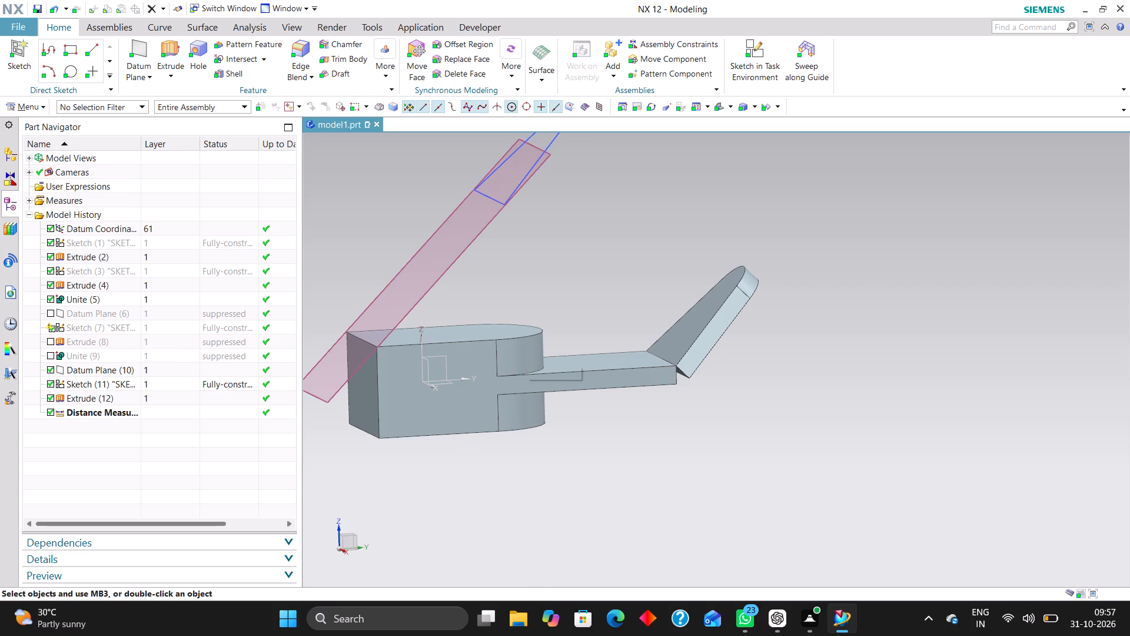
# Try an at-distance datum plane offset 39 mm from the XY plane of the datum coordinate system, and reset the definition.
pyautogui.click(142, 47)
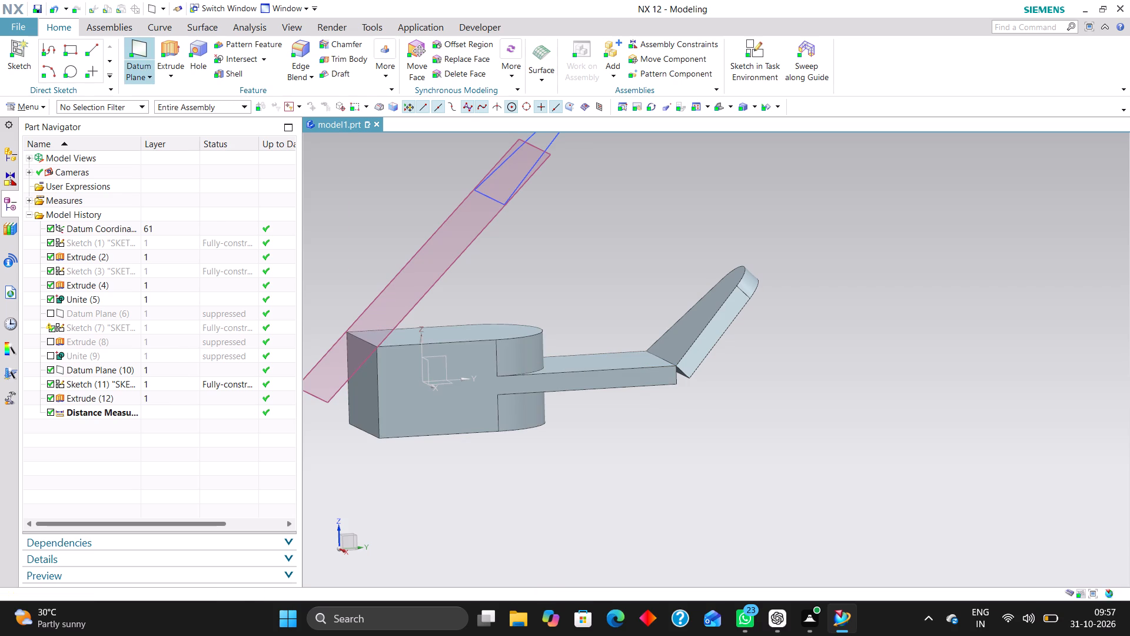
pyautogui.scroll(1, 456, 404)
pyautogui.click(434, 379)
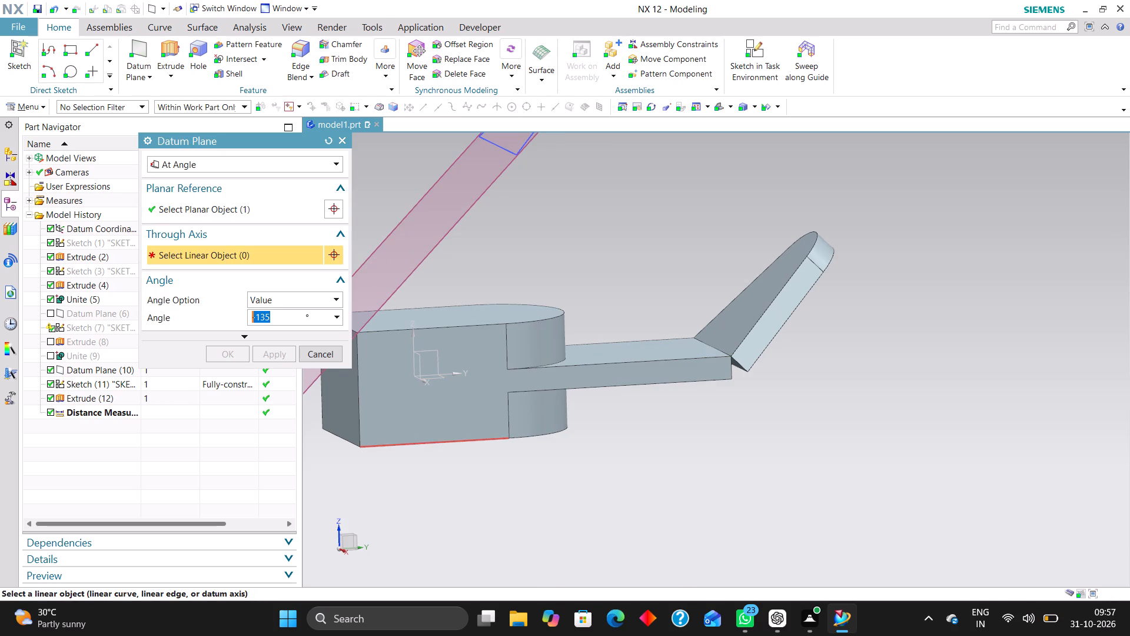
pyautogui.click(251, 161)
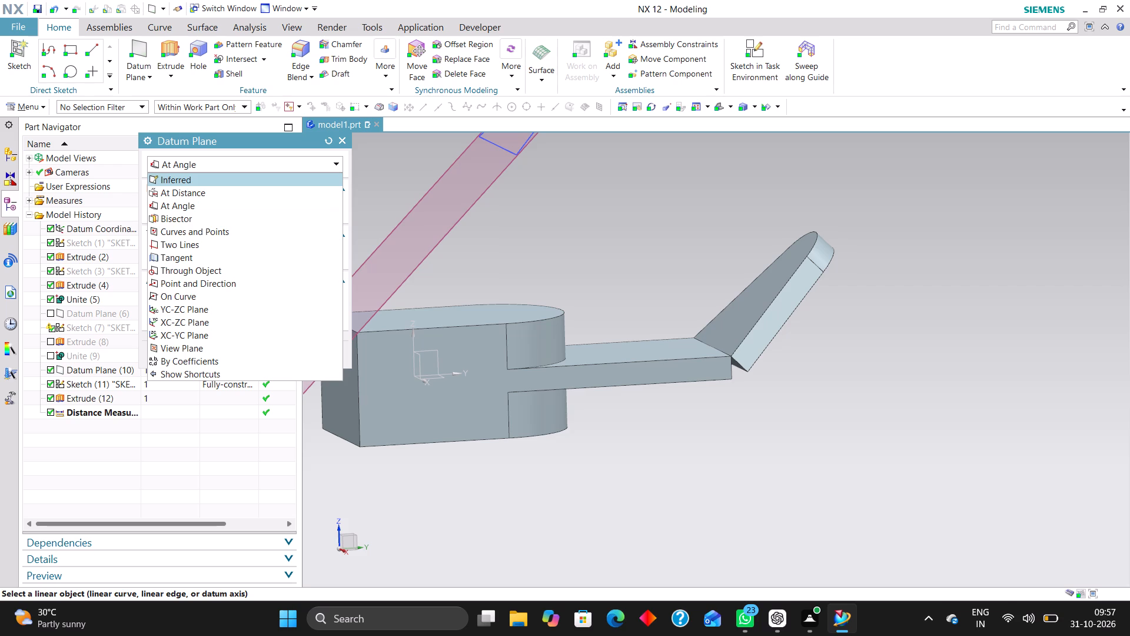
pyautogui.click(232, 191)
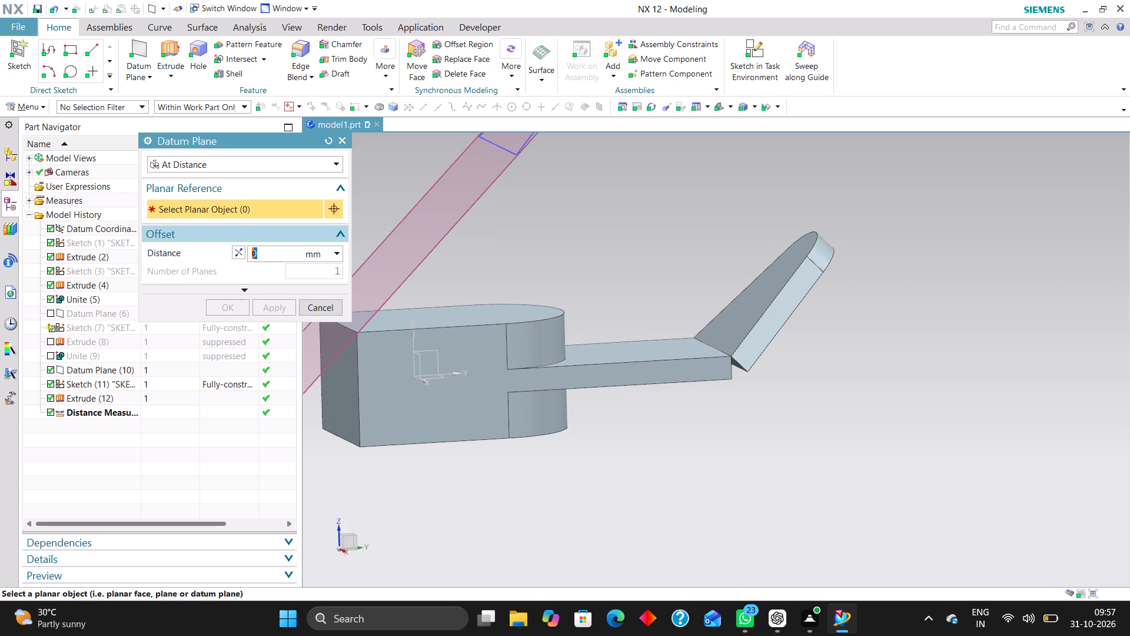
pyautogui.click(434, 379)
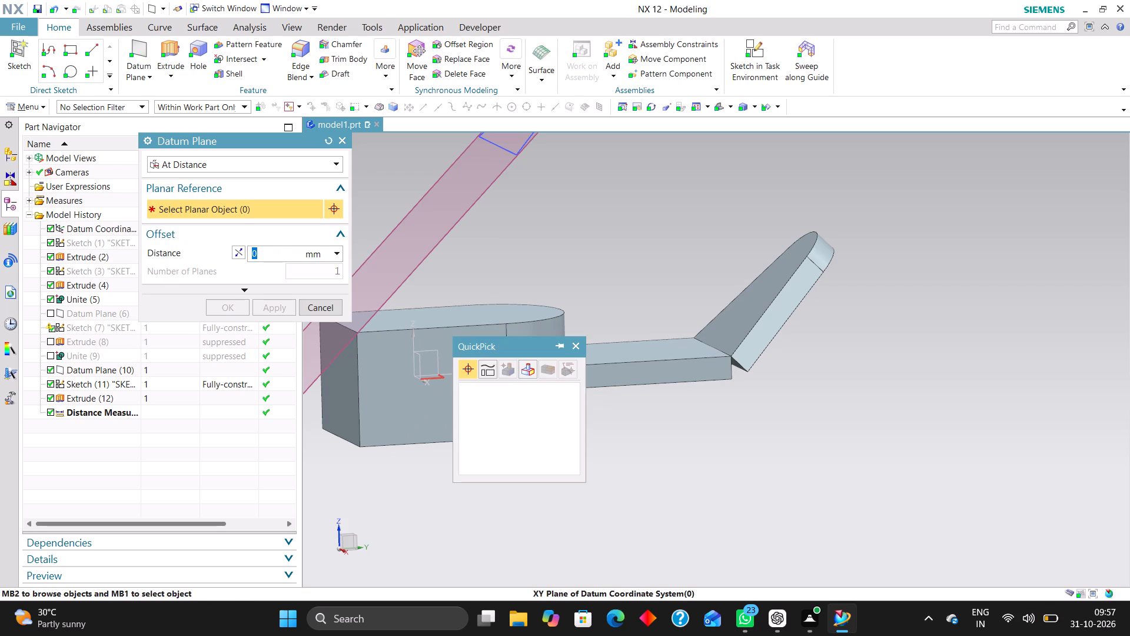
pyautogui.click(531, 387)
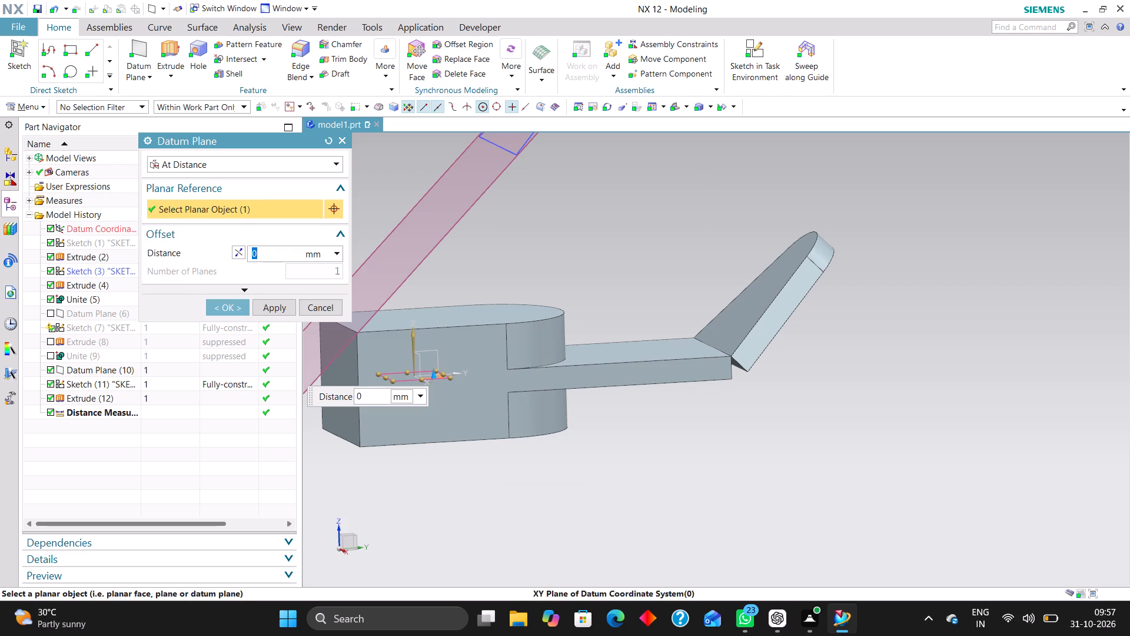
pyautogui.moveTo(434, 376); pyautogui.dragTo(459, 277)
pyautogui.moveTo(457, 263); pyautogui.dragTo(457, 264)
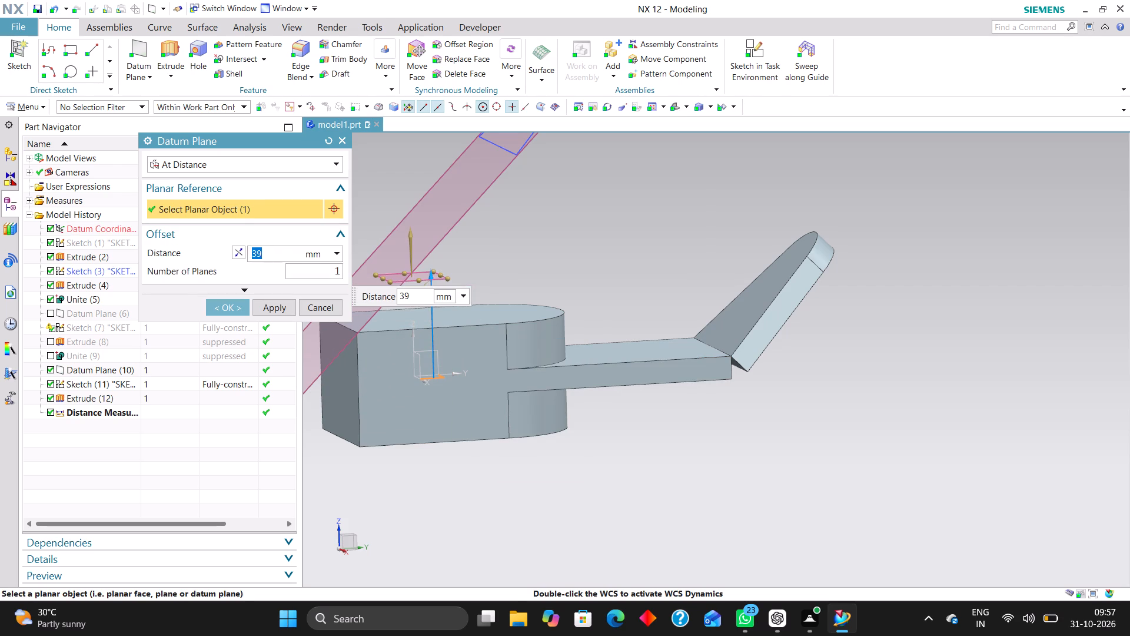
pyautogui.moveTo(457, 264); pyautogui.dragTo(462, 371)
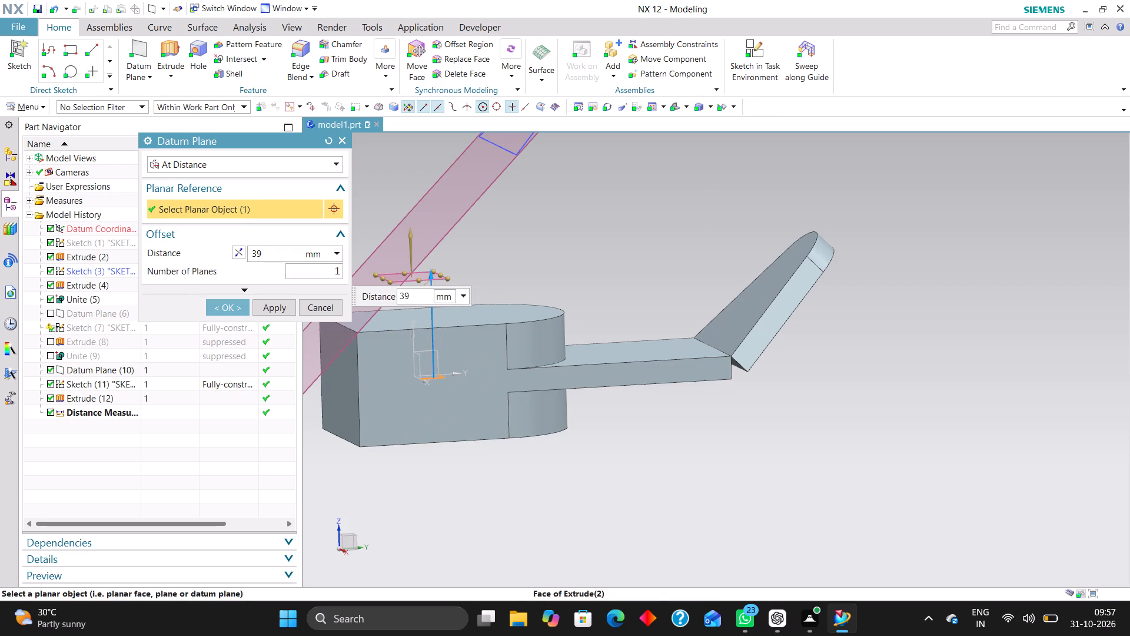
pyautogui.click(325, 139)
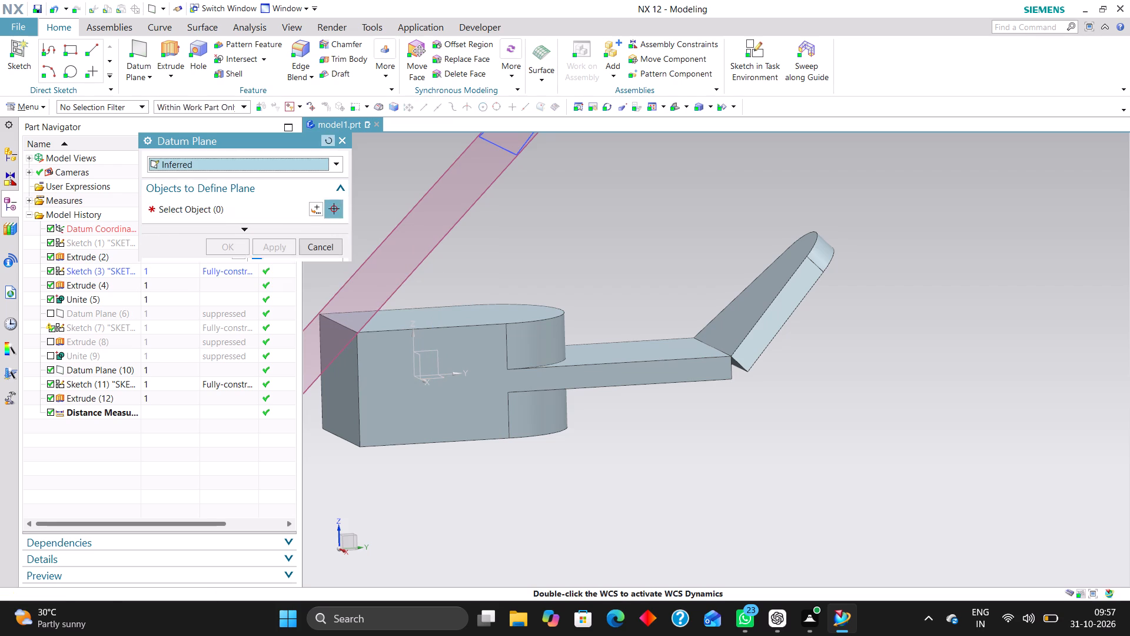
# Define an inferred datum plane on the XY plane of the datum coordinate system, resized to about 156 by 37 mm beneath the slanted extrusion's joint.
pyautogui.click(440, 379)
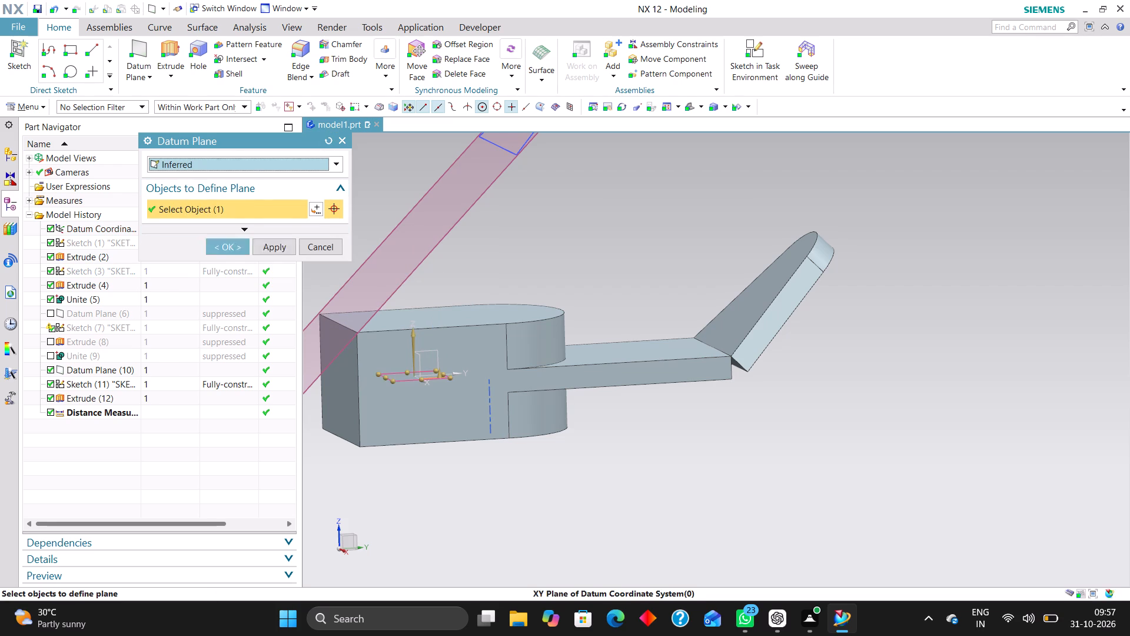
pyautogui.moveTo(414, 372); pyautogui.dragTo(554, 373)
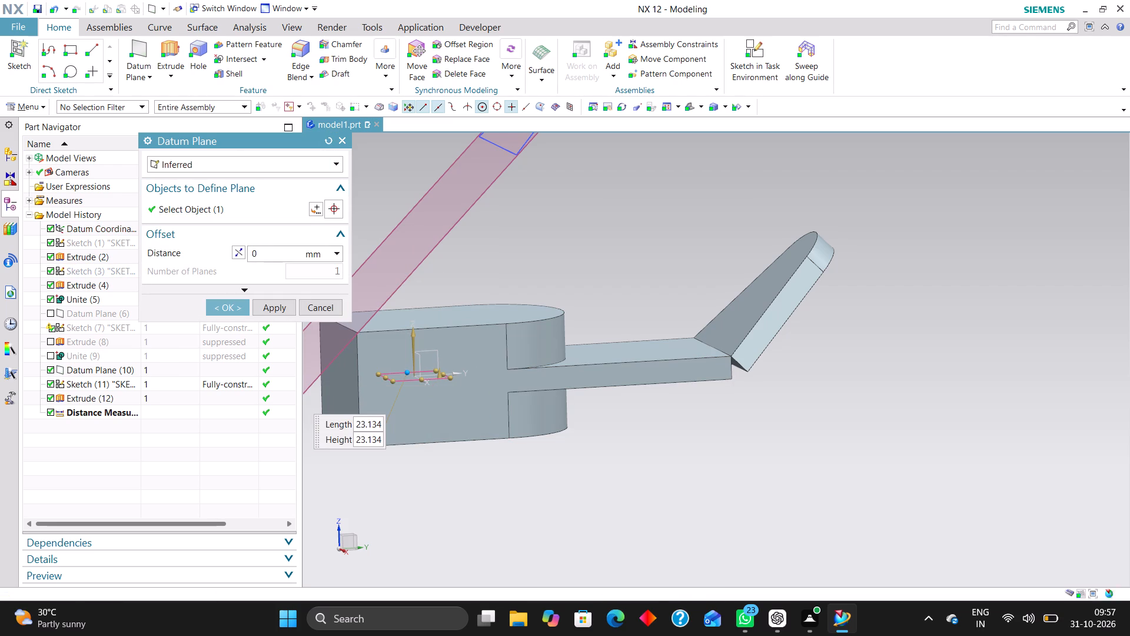
pyautogui.moveTo(453, 379); pyautogui.dragTo(759, 364)
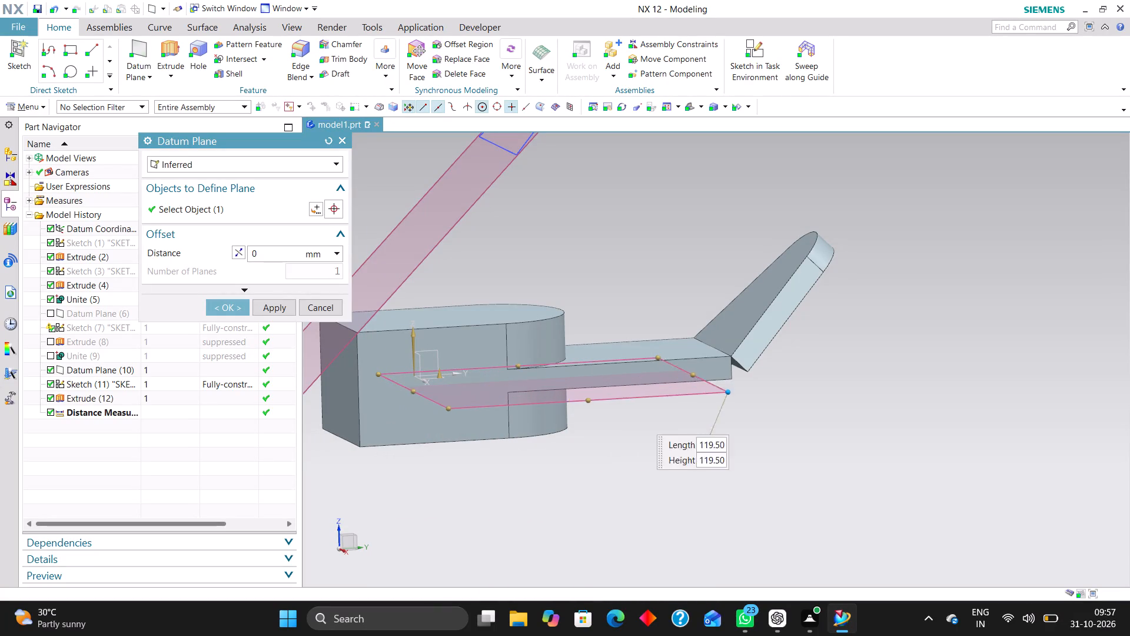
pyautogui.moveTo(759, 364); pyautogui.dragTo(868, 347)
pyautogui.moveTo(1030, 359); pyautogui.dragTo(1008, 365, button='middle')
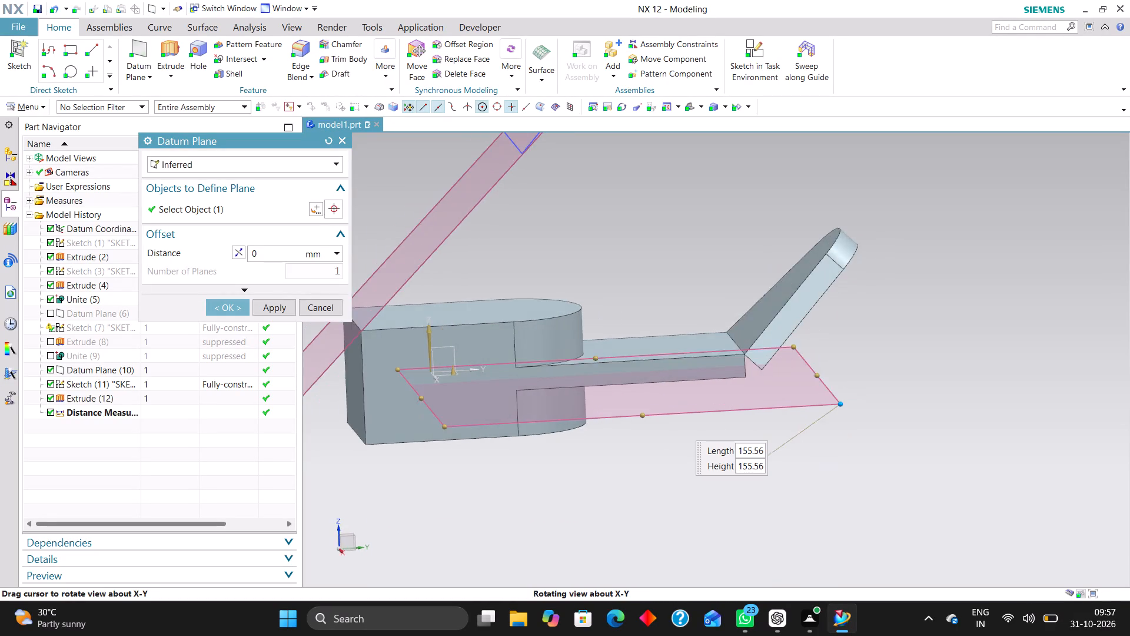
pyautogui.moveTo(1008, 365); pyautogui.dragTo(997, 365, button='middle')
pyautogui.moveTo(418, 396); pyautogui.dragTo(418, 397)
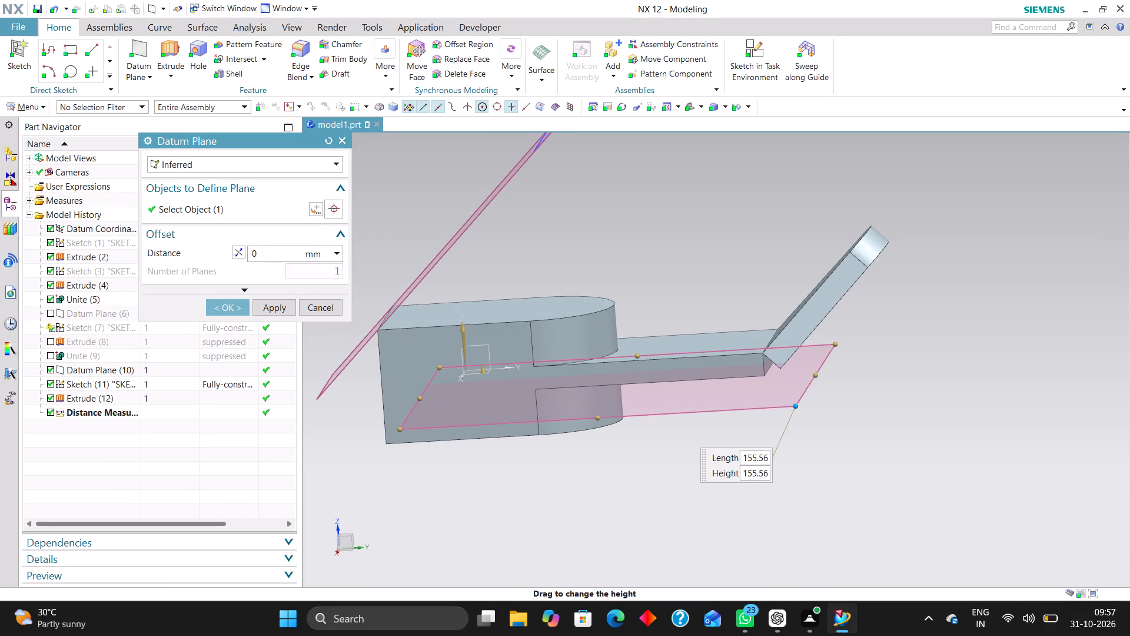
pyautogui.moveTo(418, 397); pyautogui.dragTo(720, 371)
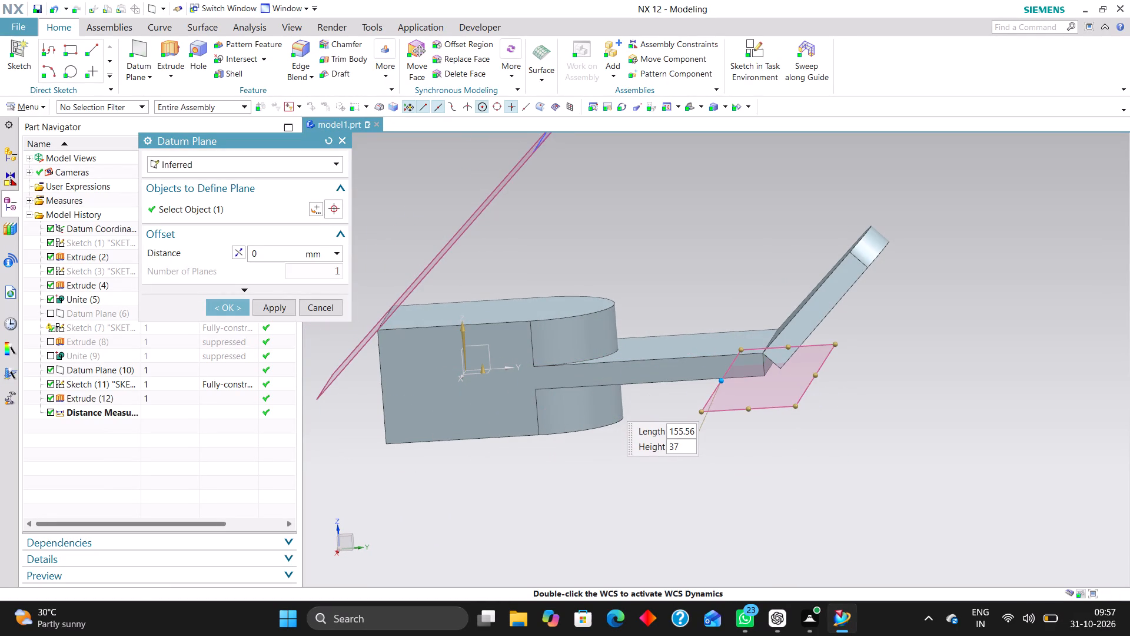
# Resize the datum plane's length to about 90 mm so that it spans the arm's width at the joint.
pyautogui.moveTo(809, 433); pyautogui.dragTo(918, 455, button='middle')
pyautogui.moveTo(883, 408); pyautogui.dragTo(699, 404, button='right')
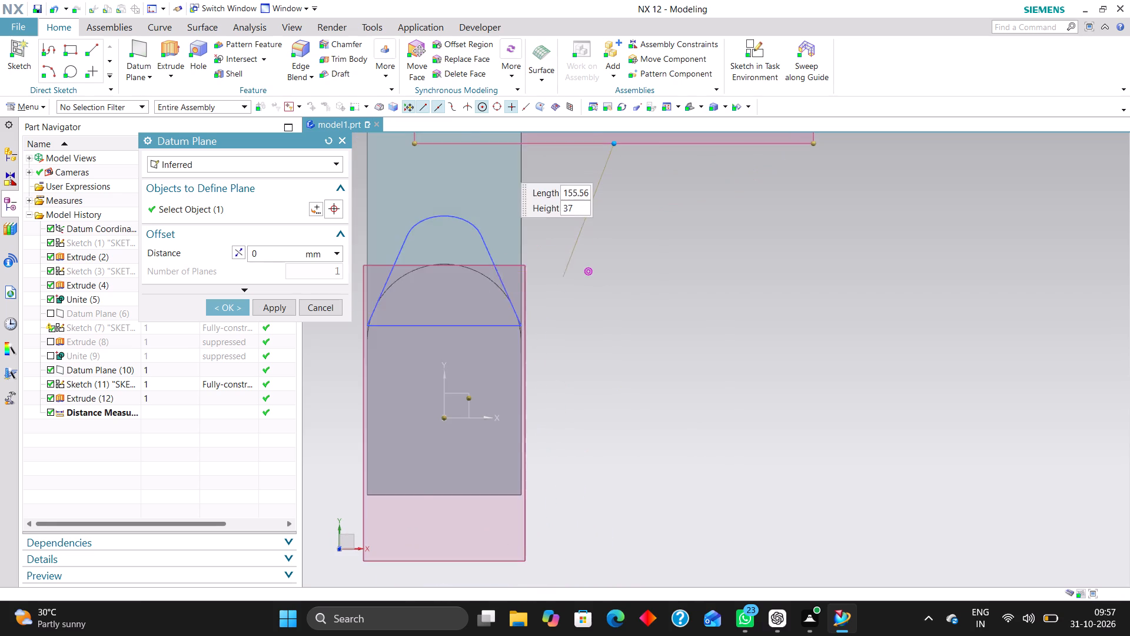
pyautogui.scroll(-2, 691, 439)
pyautogui.scroll(-1, 654, 360)
pyautogui.scroll(4, 576, 232)
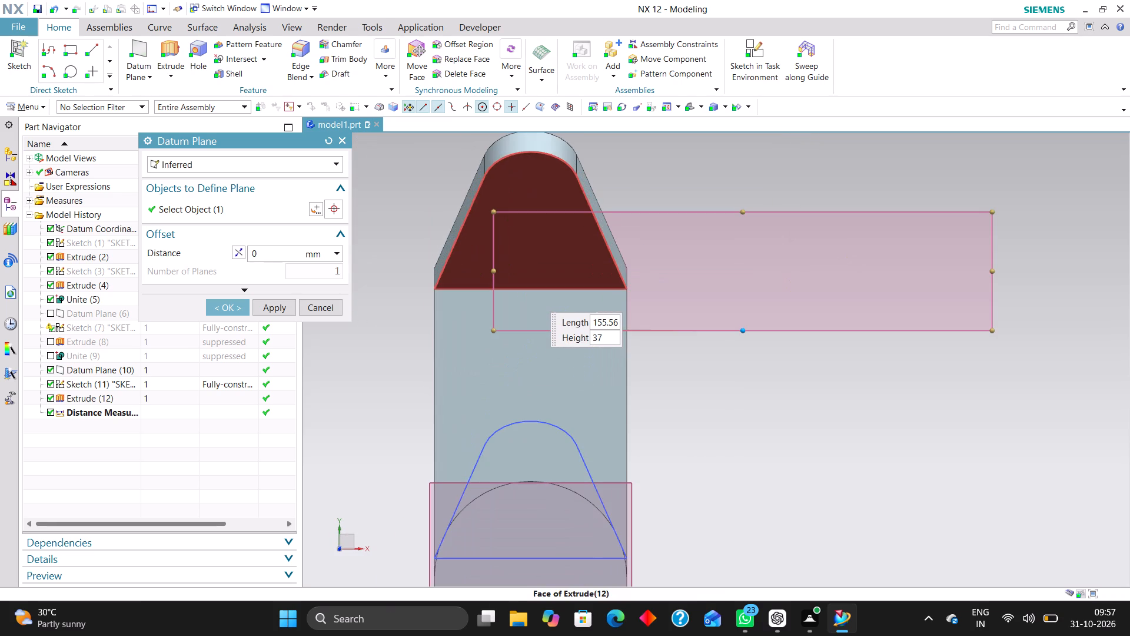
pyautogui.moveTo(498, 271); pyautogui.dragTo(323, 263)
pyautogui.scroll(-2, 773, 322)
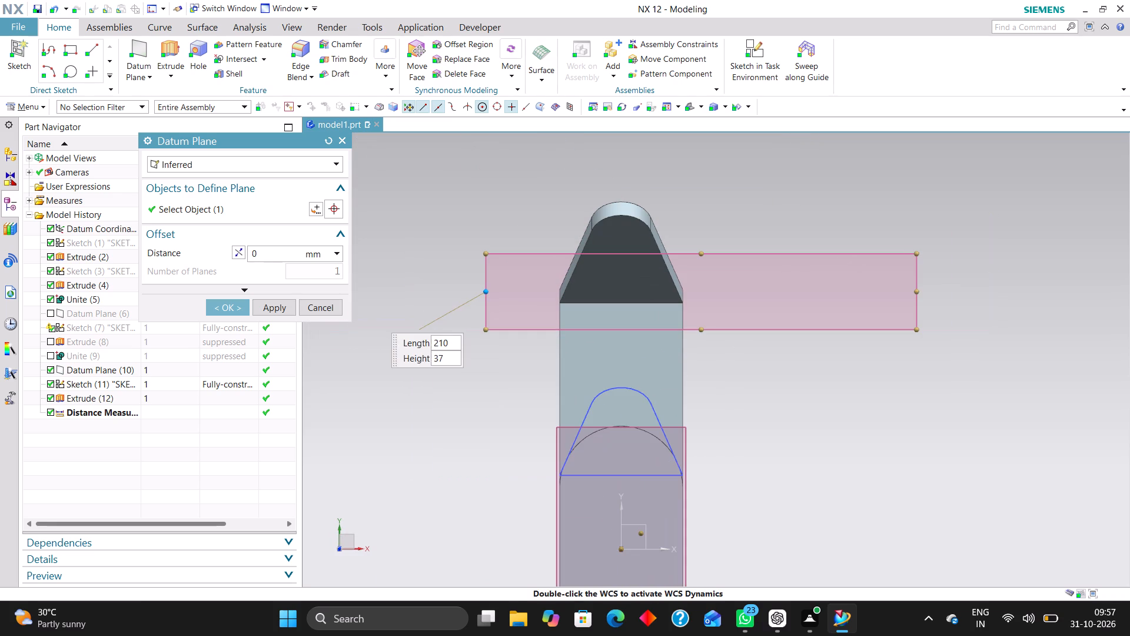
pyautogui.moveTo(917, 293); pyautogui.dragTo(727, 300)
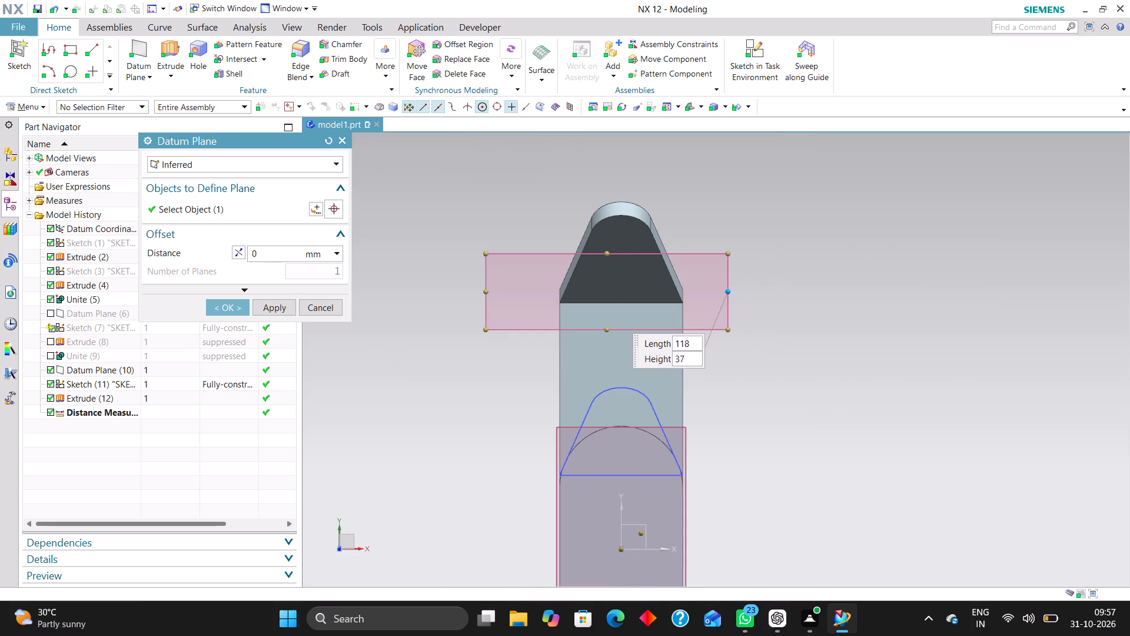
pyautogui.moveTo(727, 300); pyautogui.dragTo(725, 300)
pyautogui.moveTo(485, 293); pyautogui.dragTo(541, 295)
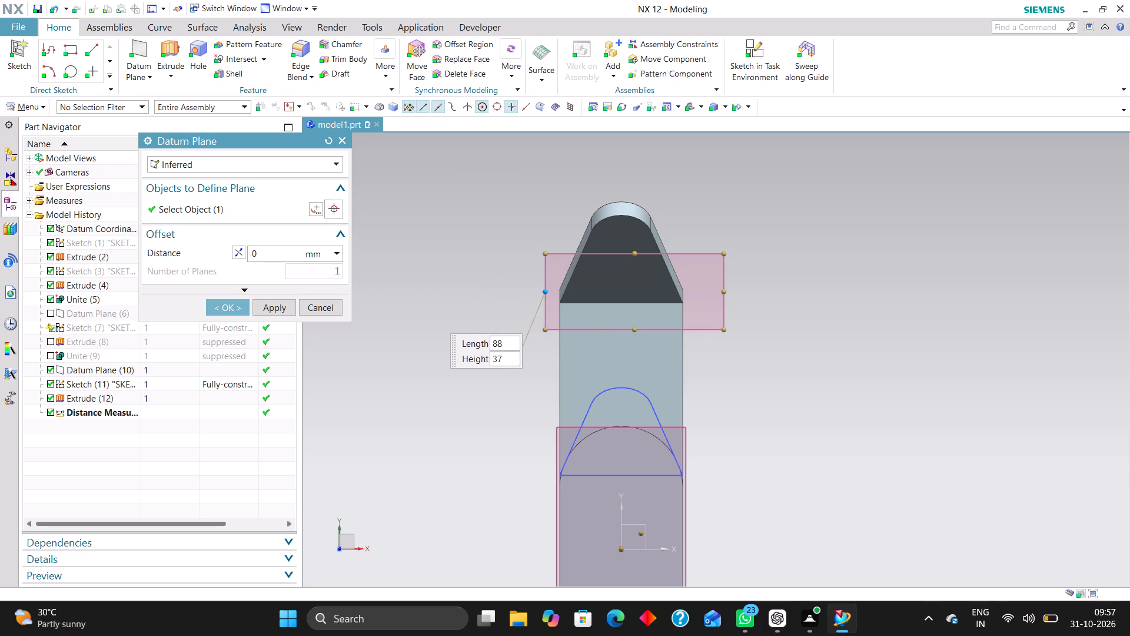
pyautogui.moveTo(541, 295); pyautogui.dragTo(539, 299)
# Tighten the datum plane's outline to about 69 by 24 mm around the joint and create the plane.
pyautogui.moveTo(630, 255); pyautogui.dragTo(624, 270)
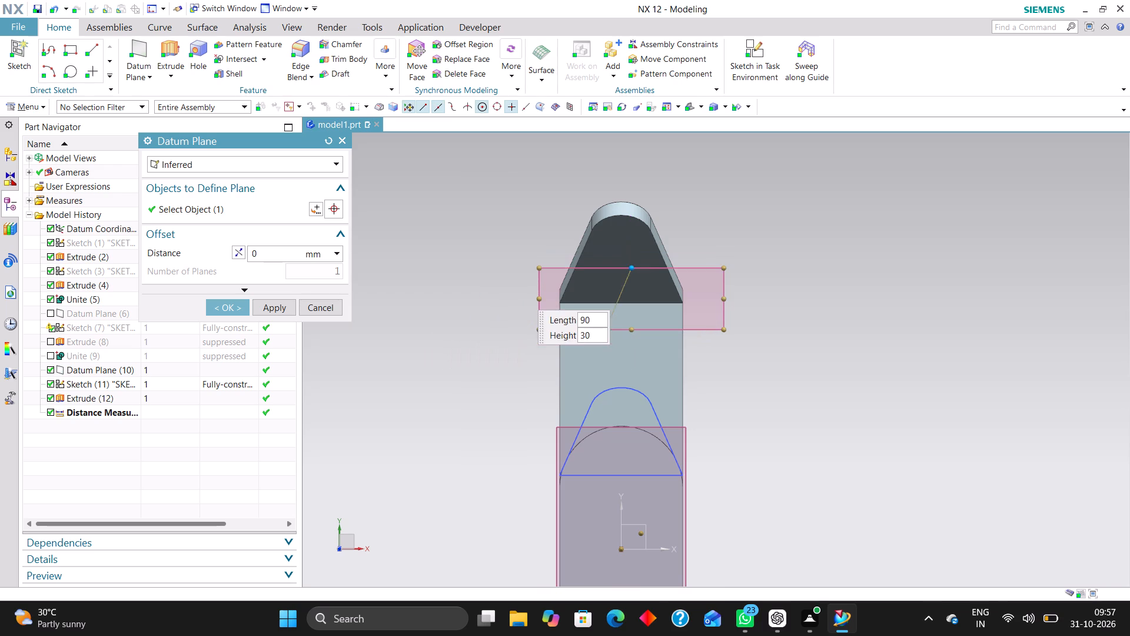
pyautogui.moveTo(624, 270); pyautogui.dragTo(624, 271)
pyautogui.moveTo(631, 329); pyautogui.dragTo(629, 319)
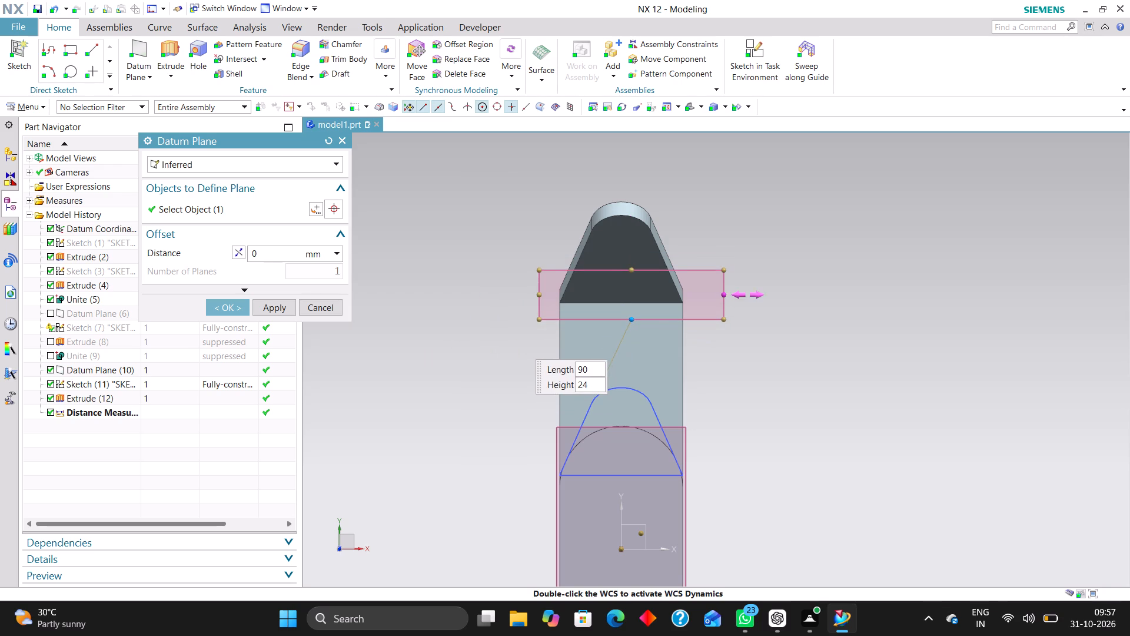
pyautogui.moveTo(723, 295); pyautogui.dragTo(693, 297)
pyautogui.moveTo(537, 294); pyautogui.dragTo(540, 295)
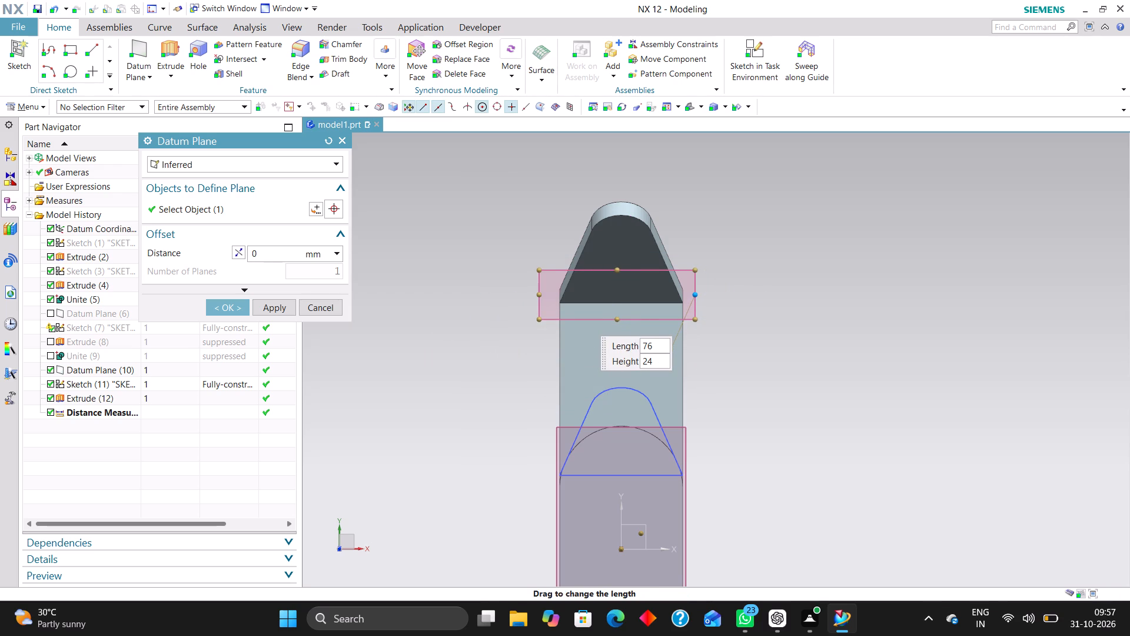
pyautogui.moveTo(540, 295); pyautogui.dragTo(552, 299)
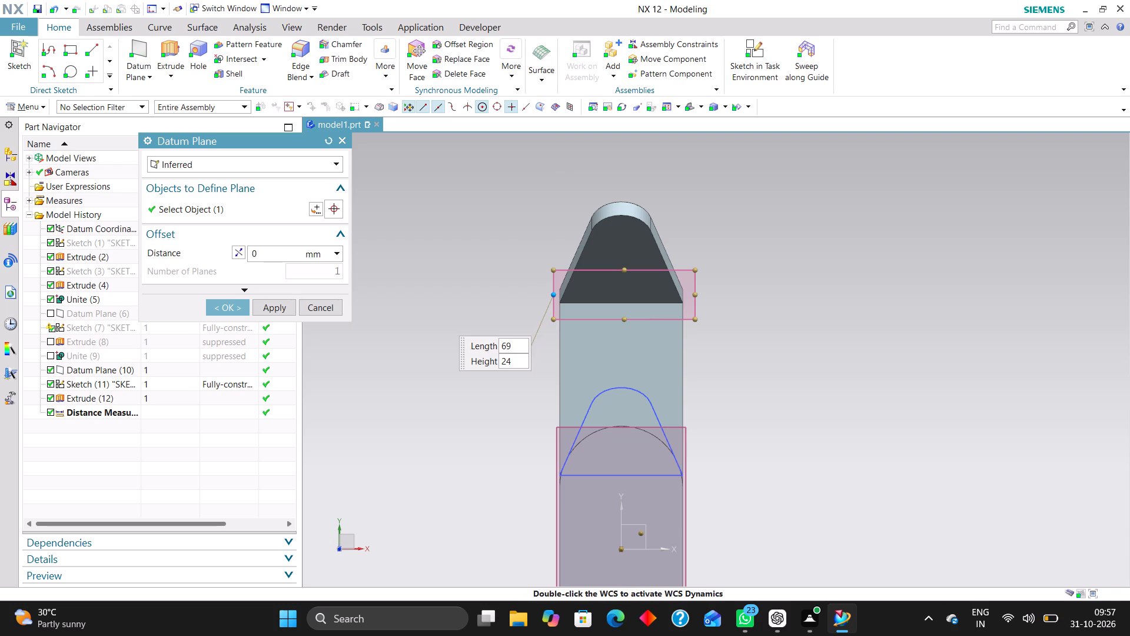
pyautogui.click(215, 309)
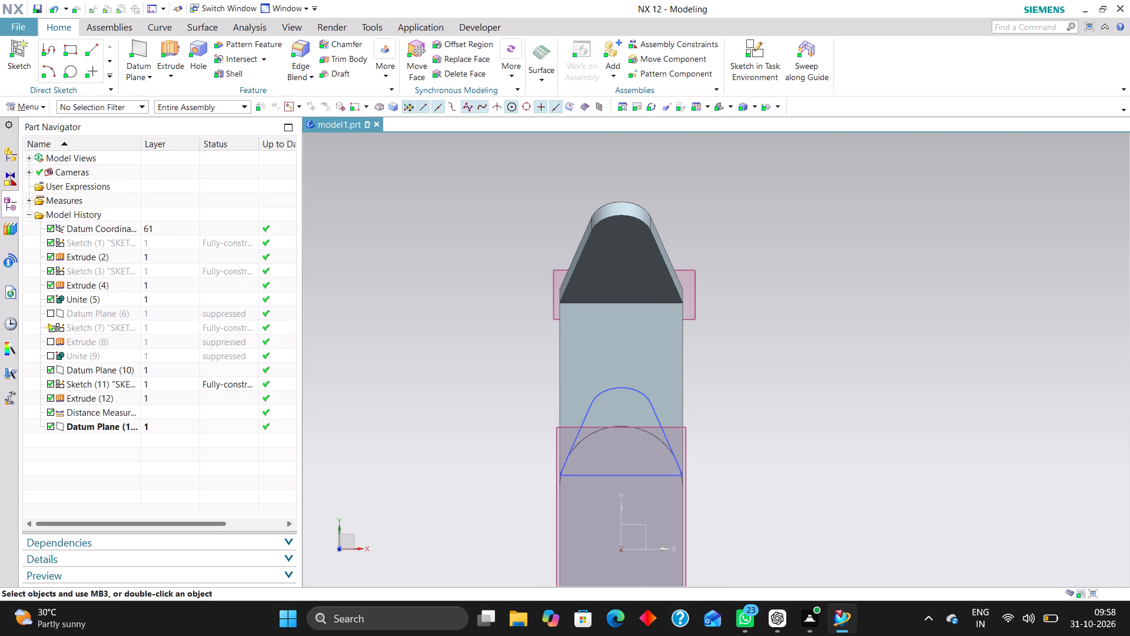
# Start another datum plane at the arm joint, defined at an angle to a planar reference.
pyautogui.click(717, 105)
pyautogui.scroll(2, 991, 453)
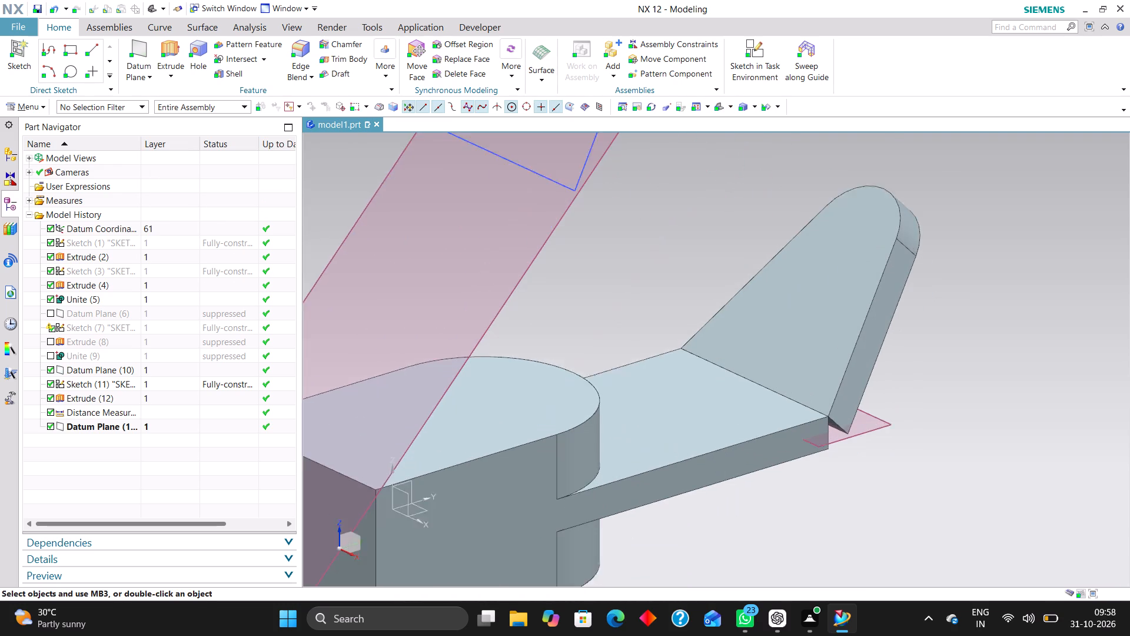
pyautogui.scroll(1, 988, 458)
pyautogui.scroll(-3, 793, 452)
pyautogui.scroll(3, 819, 452)
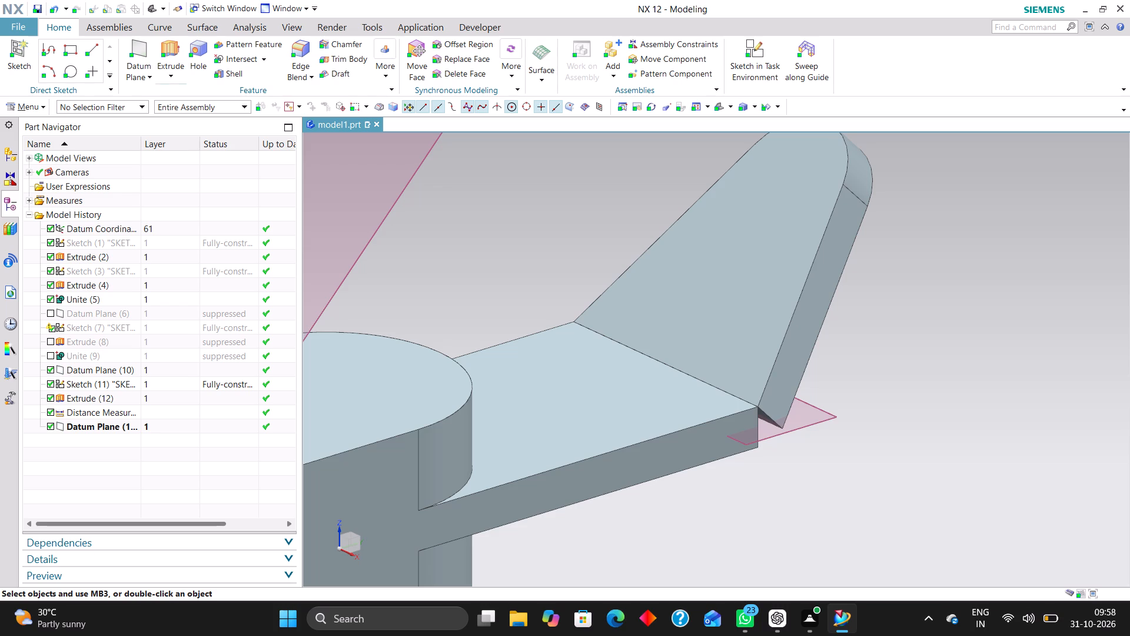
pyautogui.click(140, 47)
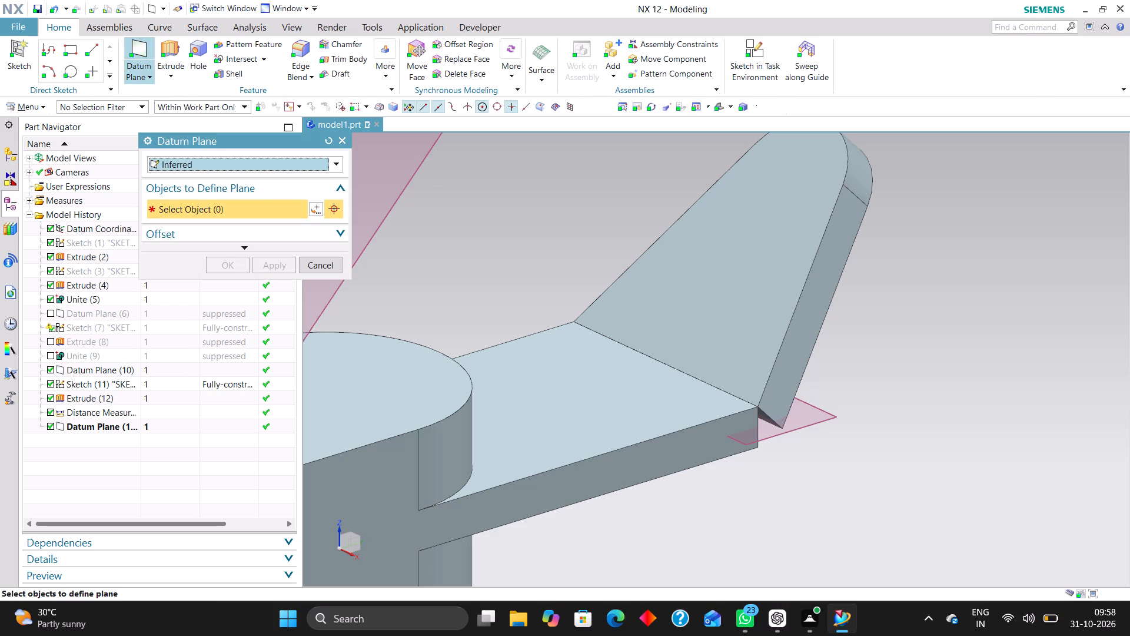
pyautogui.click(237, 167)
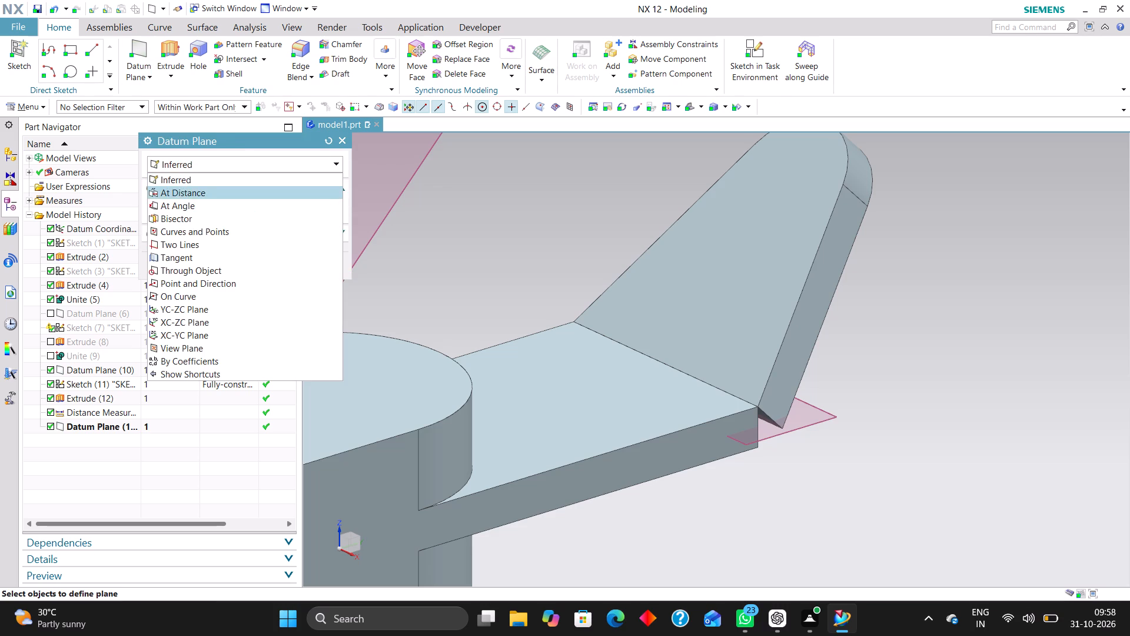
pyautogui.click(228, 203)
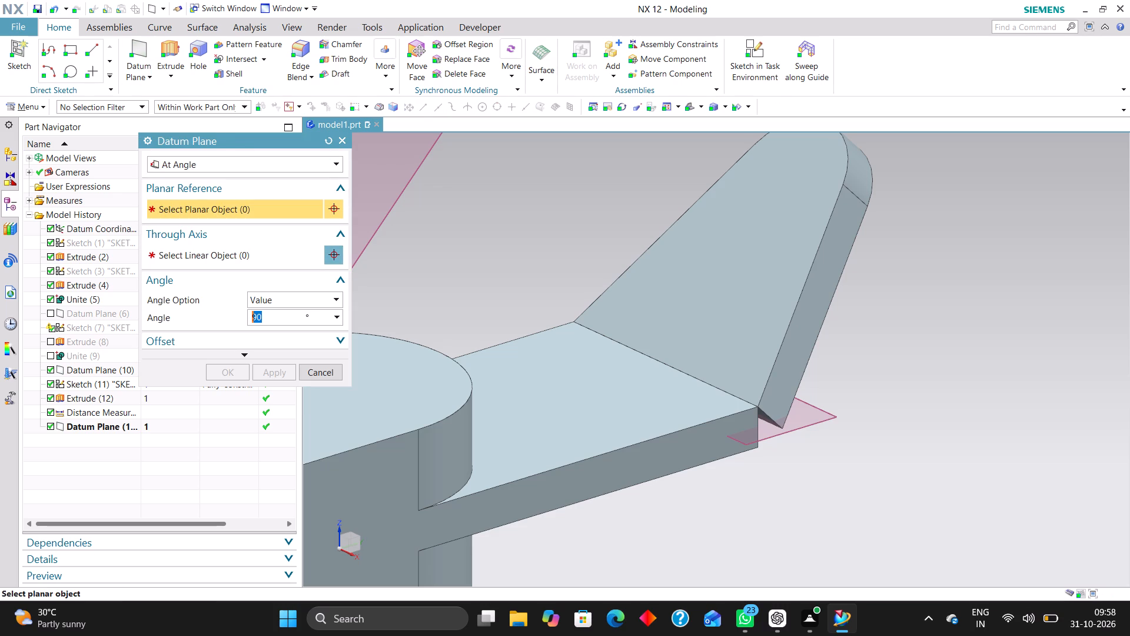
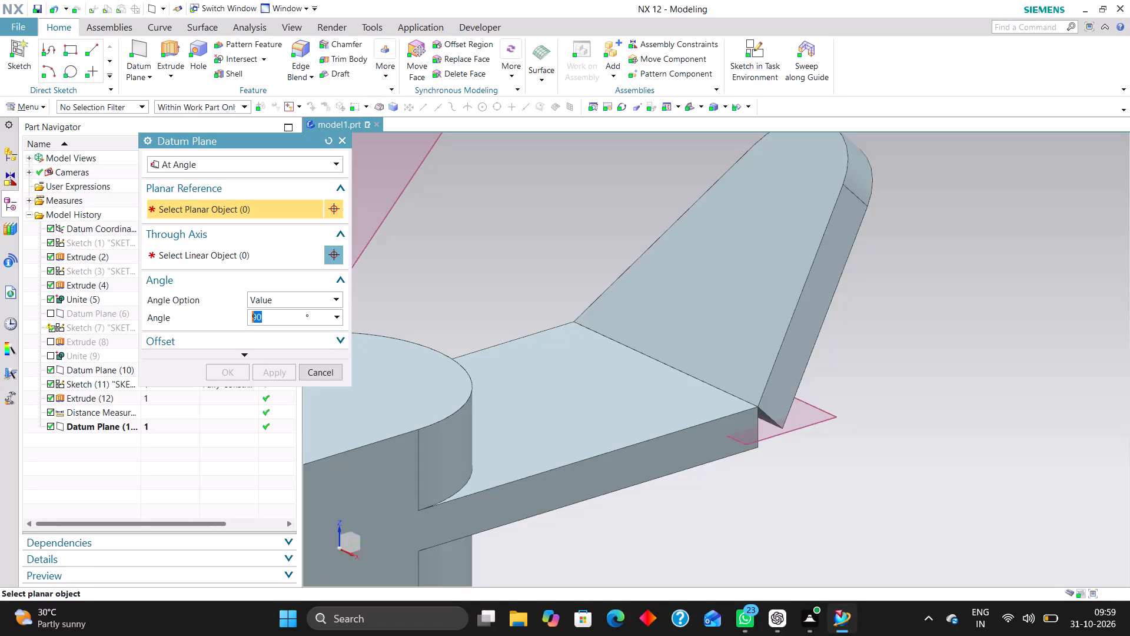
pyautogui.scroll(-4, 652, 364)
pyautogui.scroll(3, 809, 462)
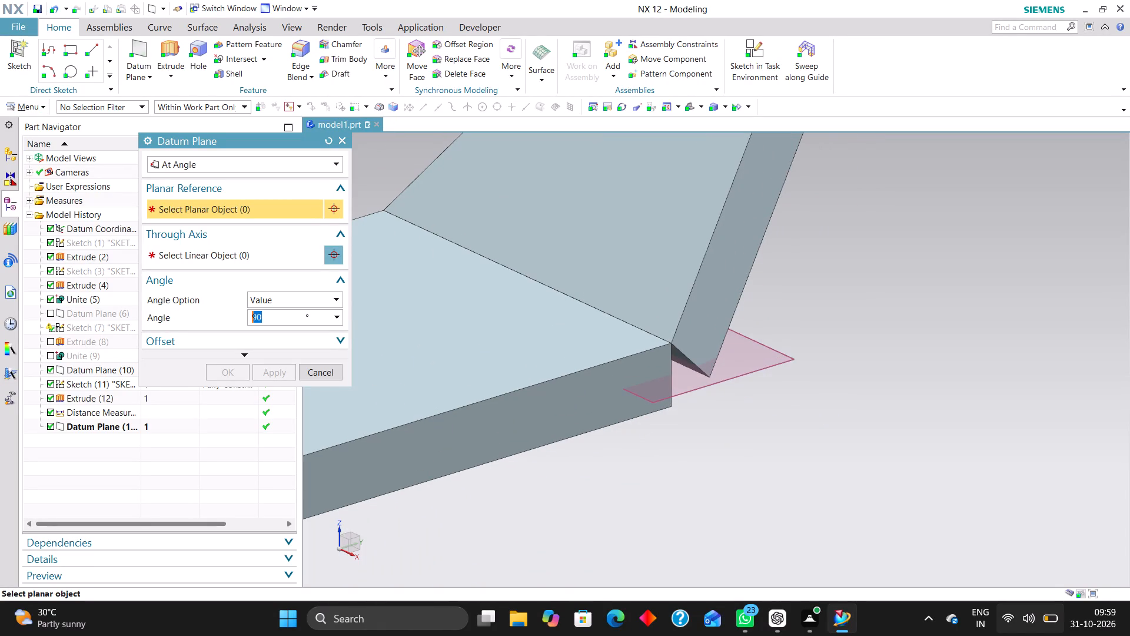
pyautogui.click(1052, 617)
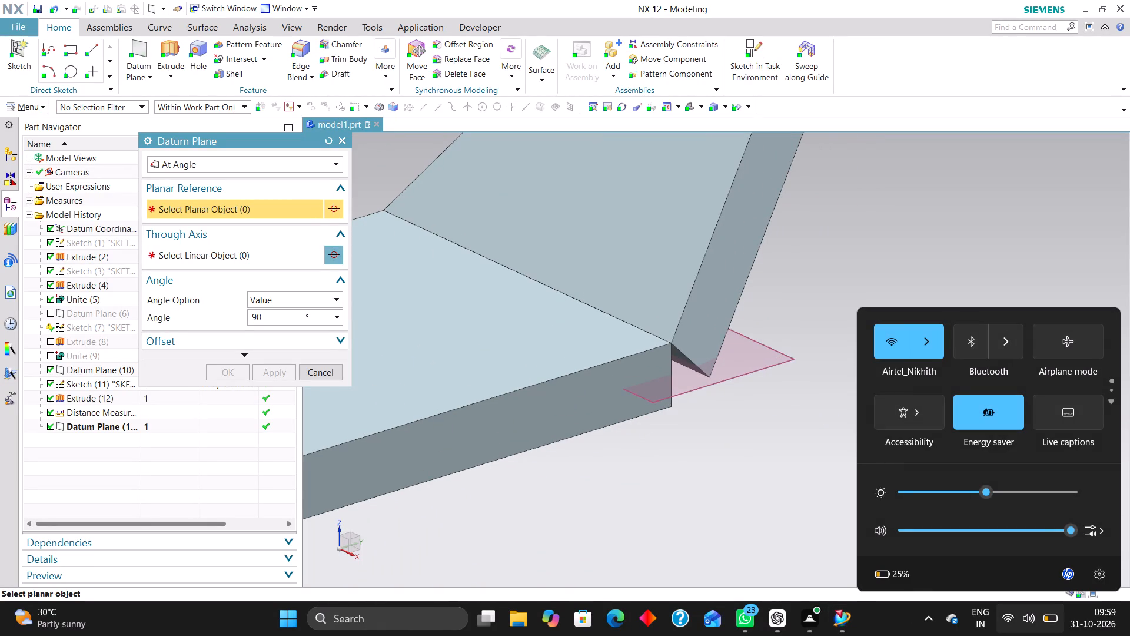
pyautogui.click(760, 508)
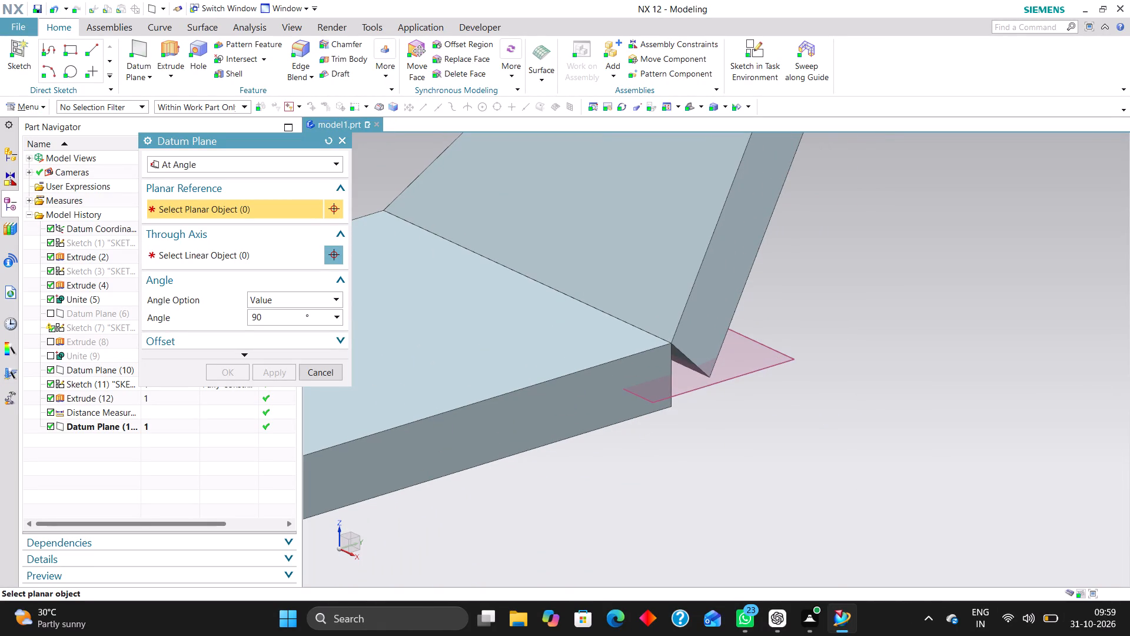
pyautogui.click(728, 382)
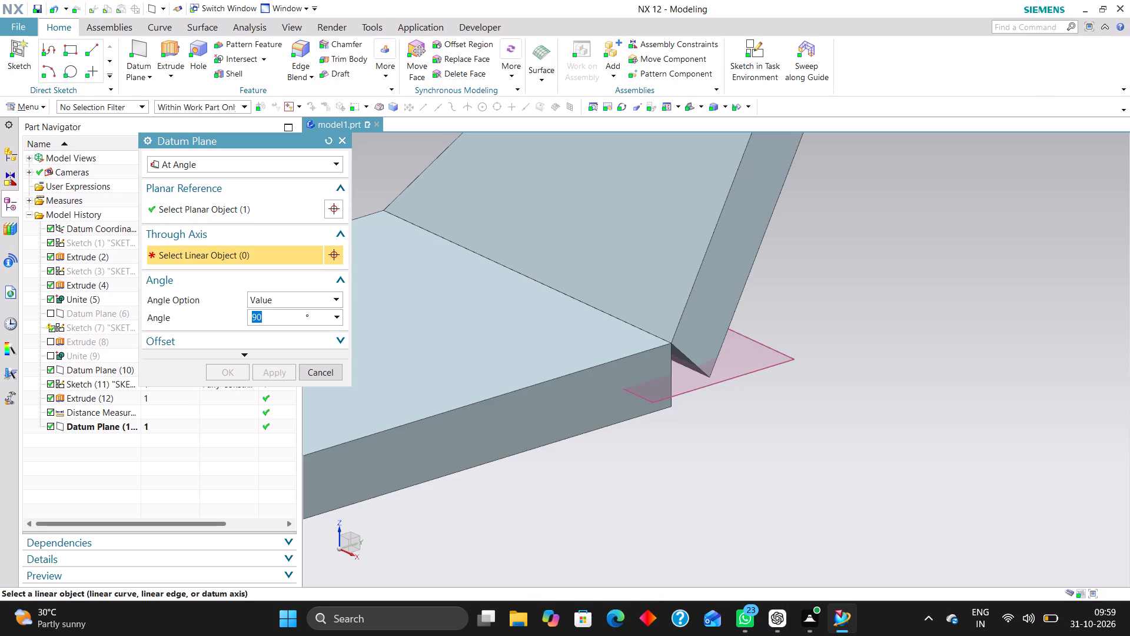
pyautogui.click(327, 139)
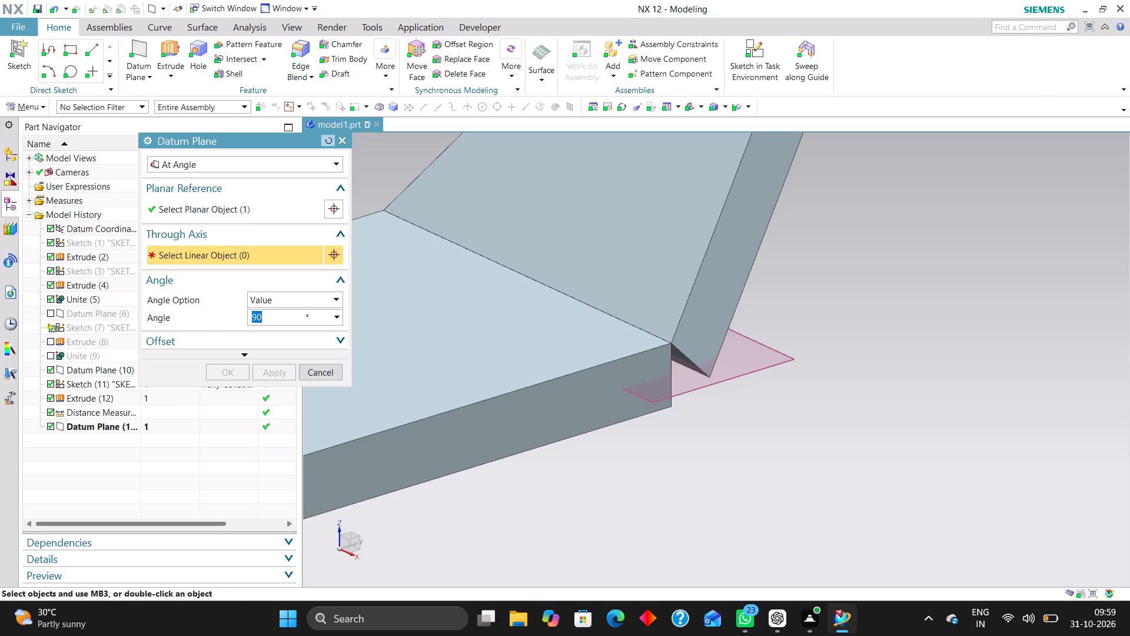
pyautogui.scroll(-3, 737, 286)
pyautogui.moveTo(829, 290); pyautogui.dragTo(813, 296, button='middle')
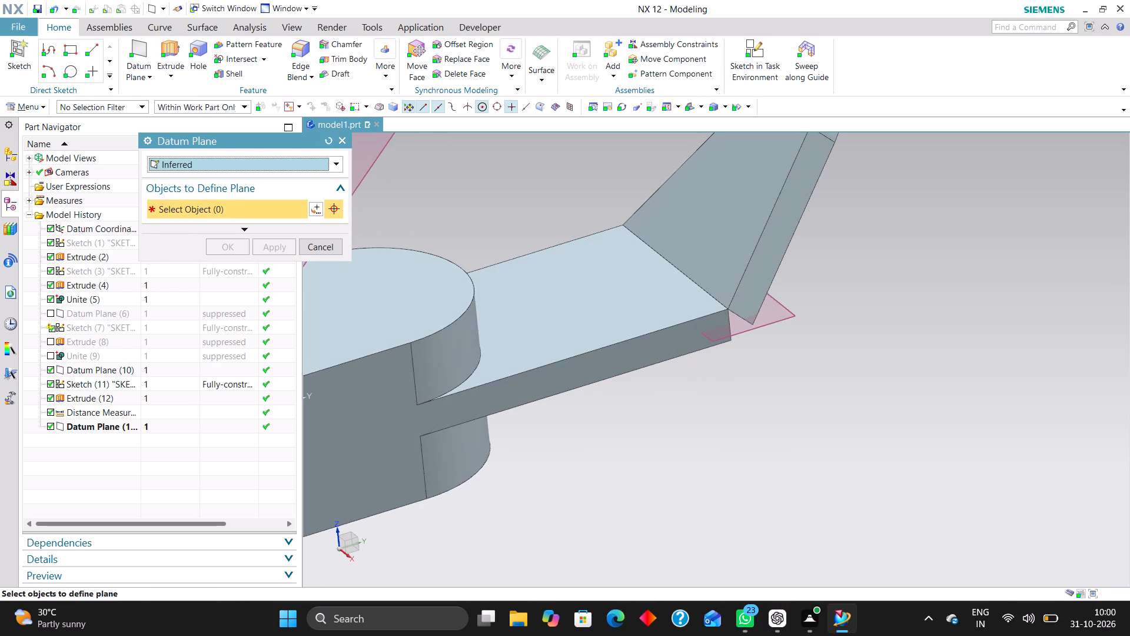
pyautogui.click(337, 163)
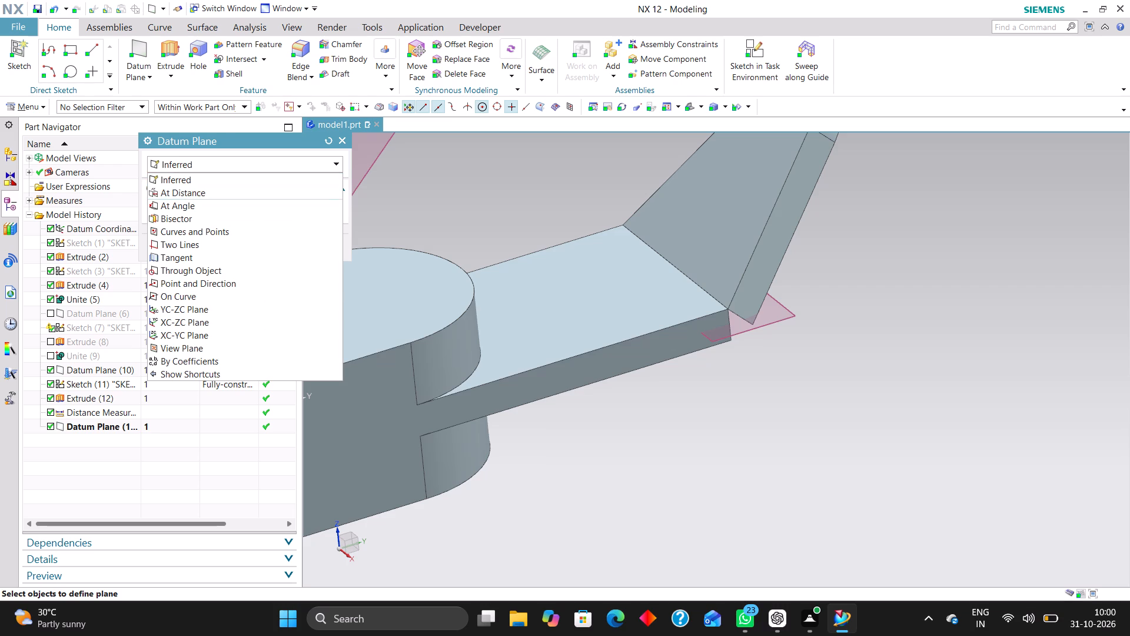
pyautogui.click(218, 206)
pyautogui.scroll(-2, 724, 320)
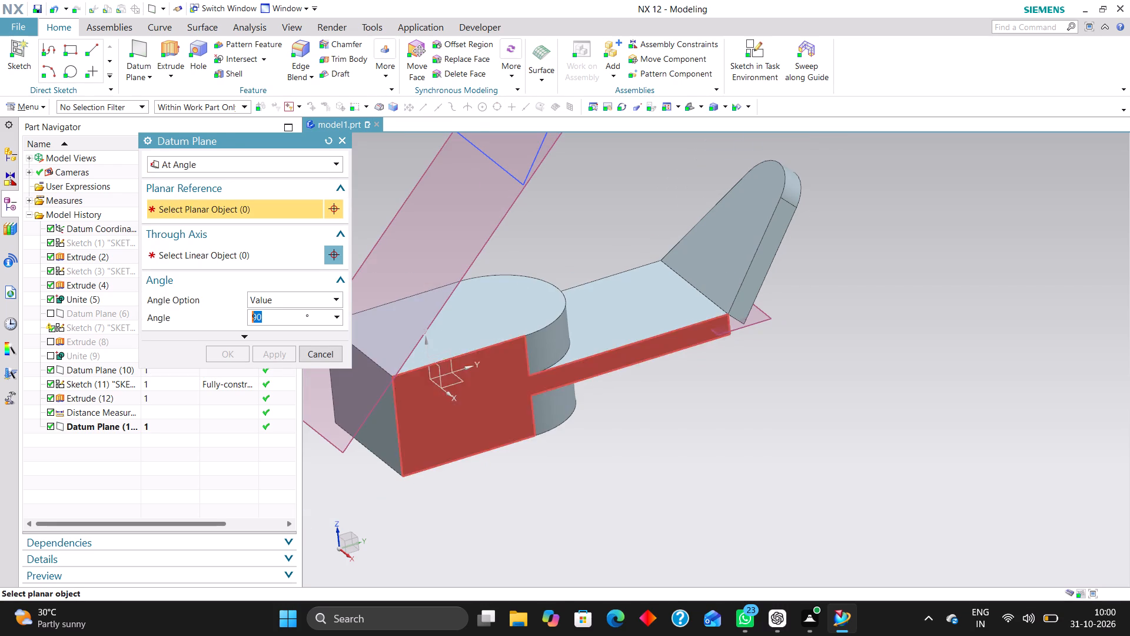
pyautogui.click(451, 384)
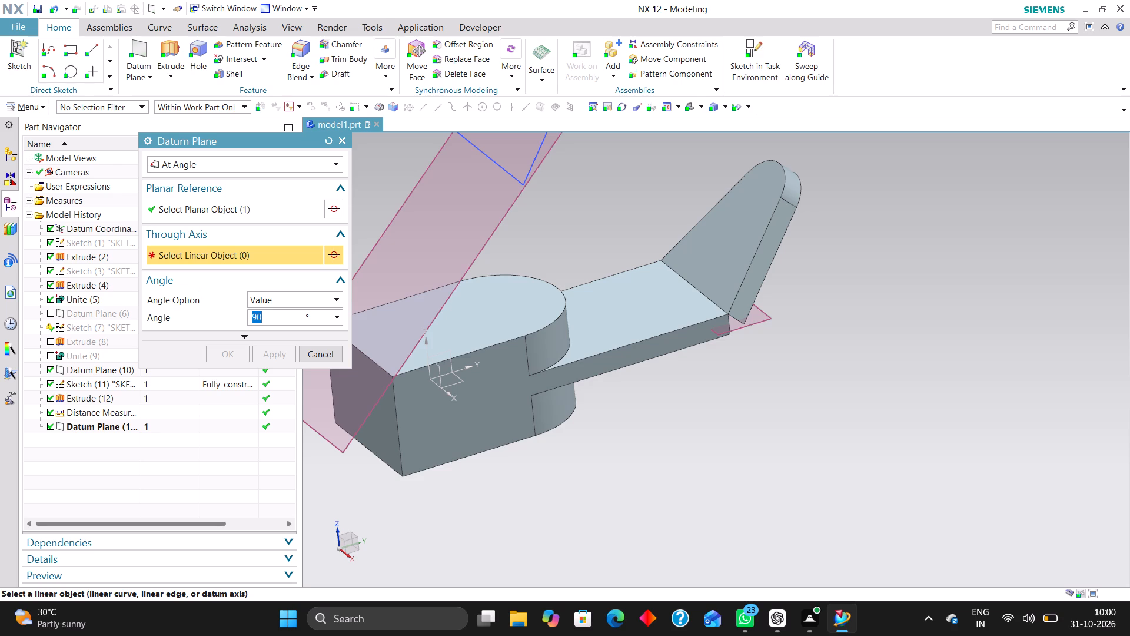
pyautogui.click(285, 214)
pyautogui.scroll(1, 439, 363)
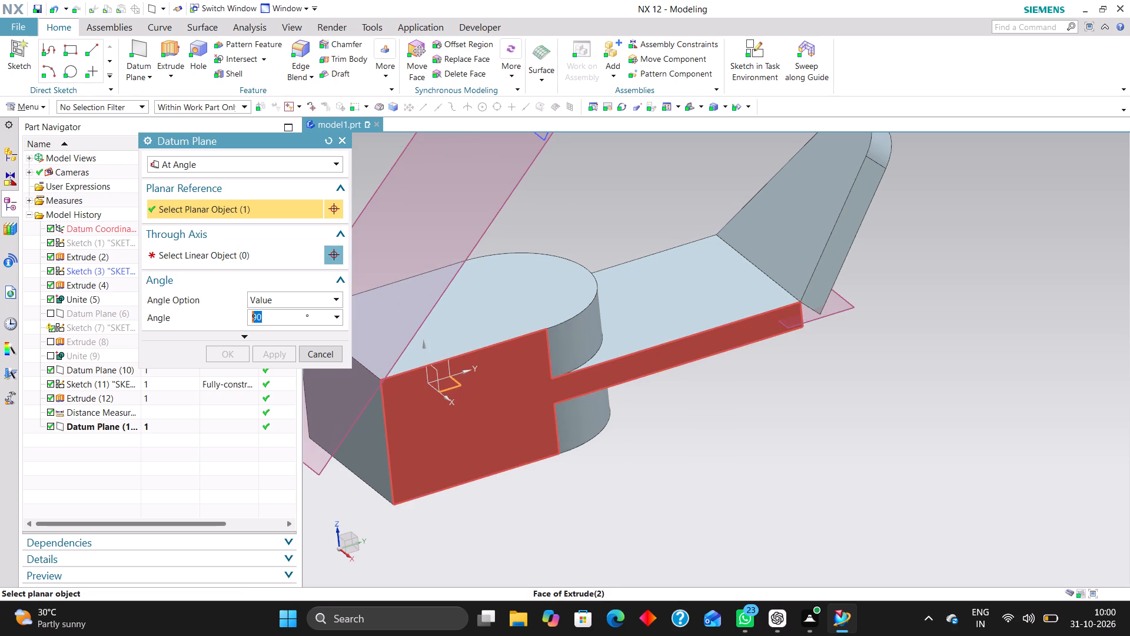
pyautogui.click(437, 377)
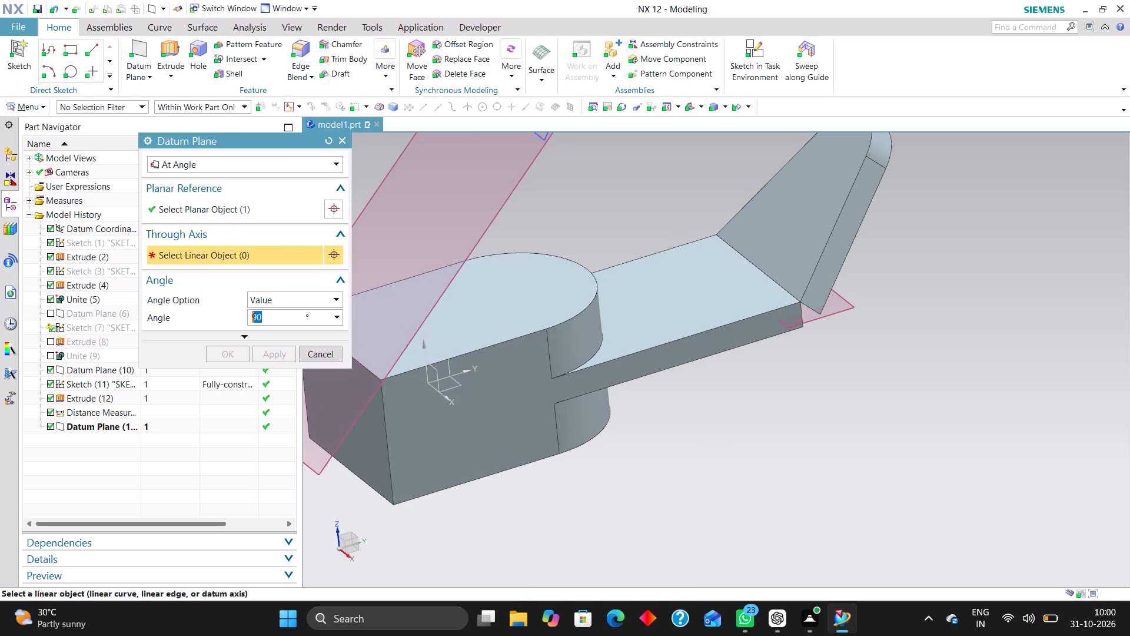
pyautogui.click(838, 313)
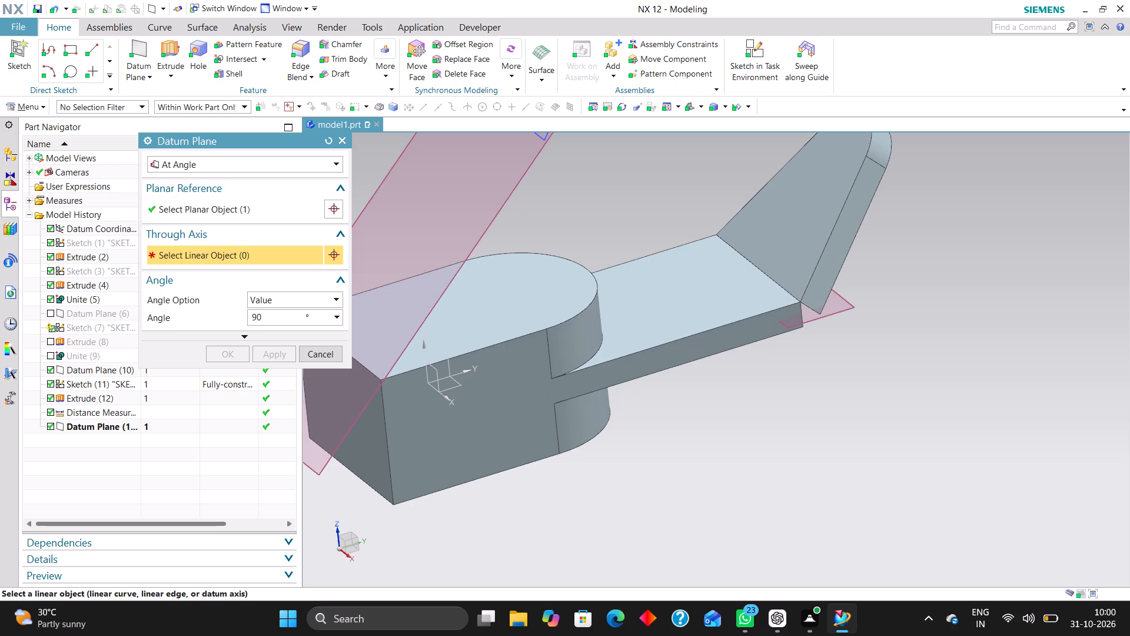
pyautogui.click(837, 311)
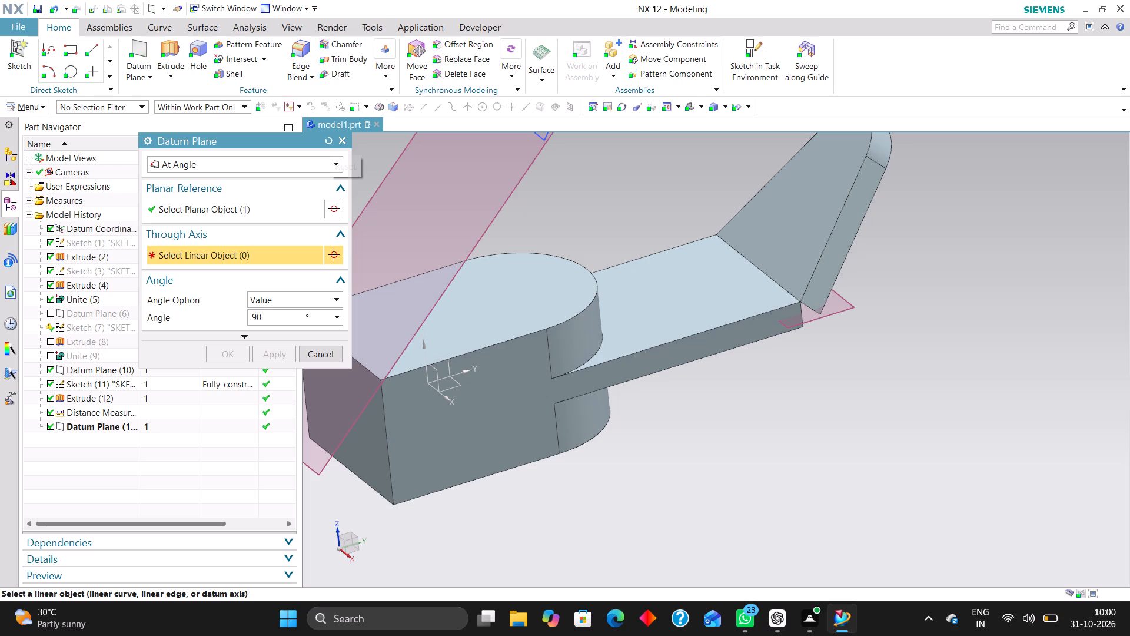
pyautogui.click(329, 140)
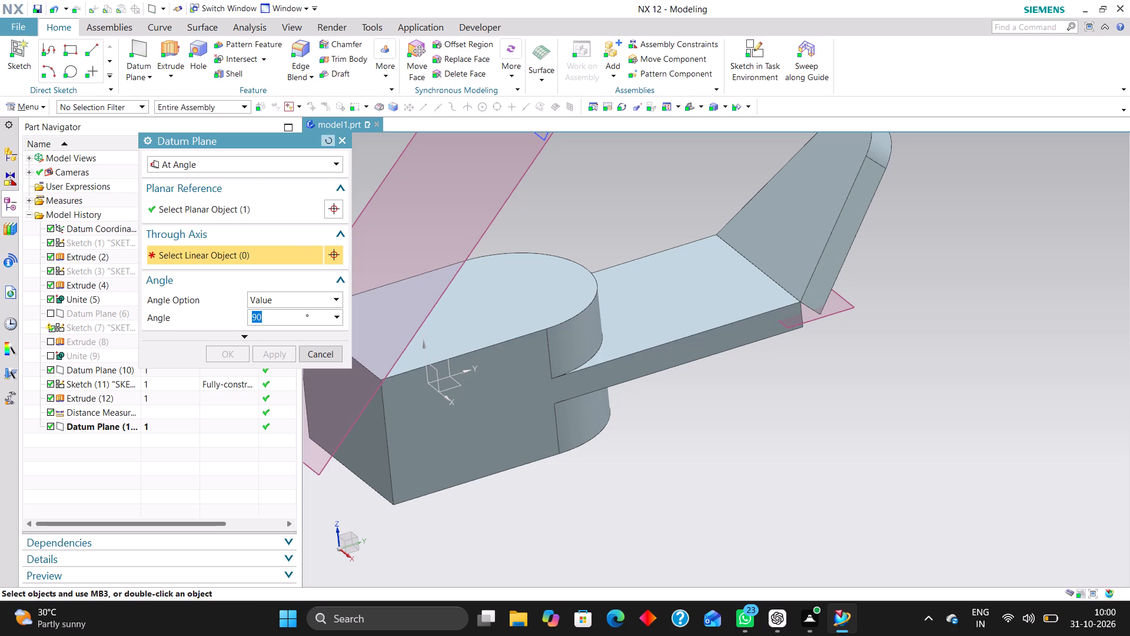
# Define the datum plane at an angle to the small joint datum plane, through the slanted extrusion's edge where it meets the flat arm.
pyautogui.click(318, 167)
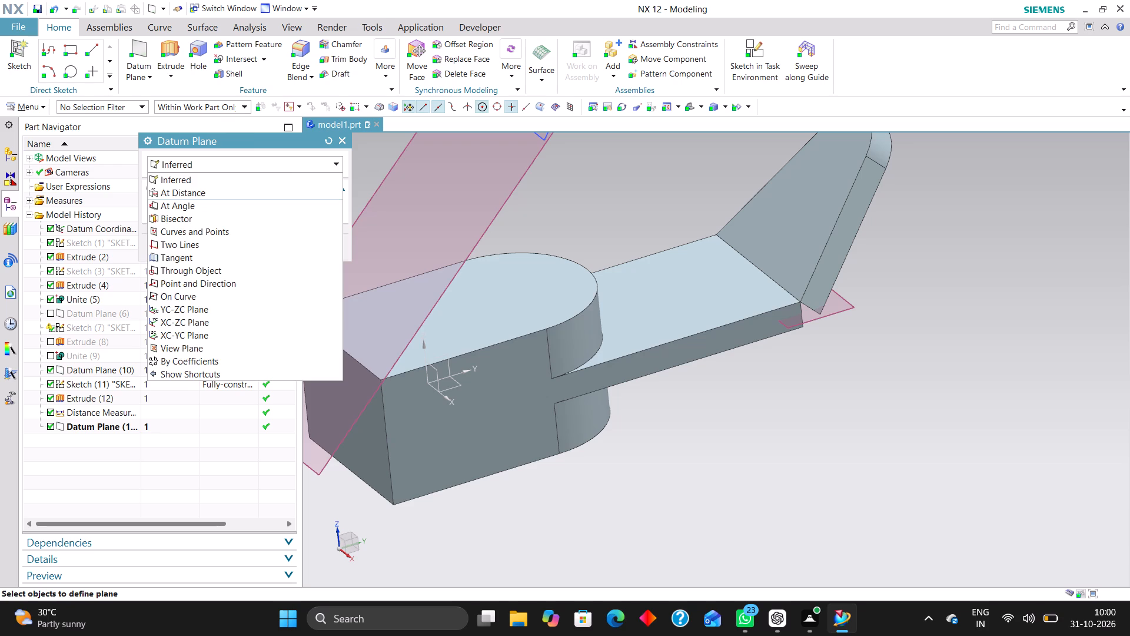
pyautogui.click(237, 204)
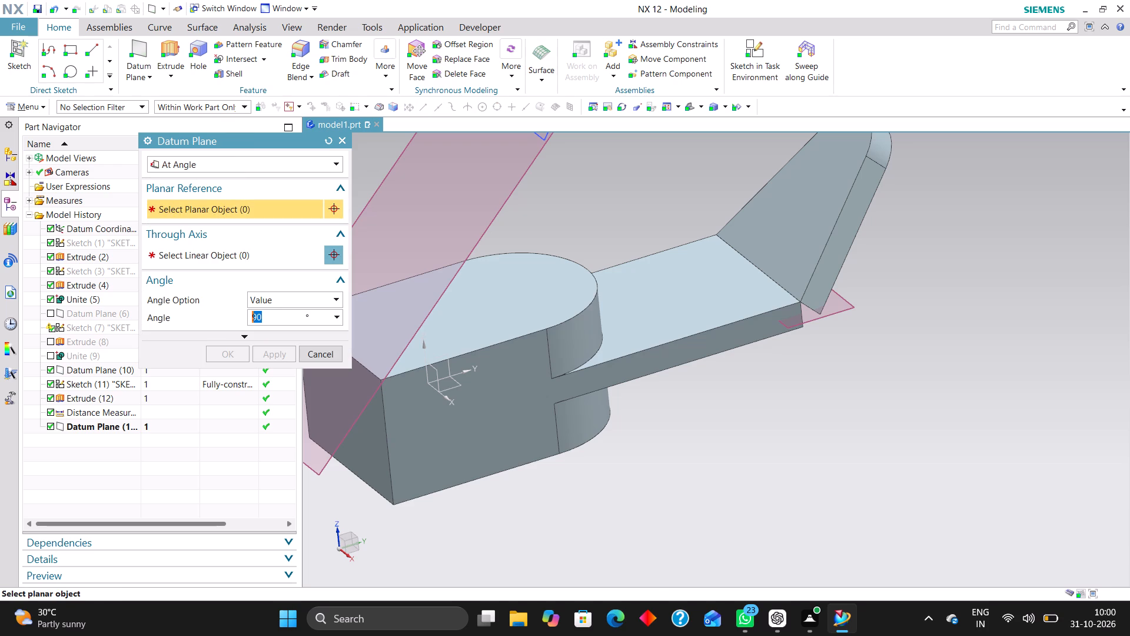
pyautogui.click(826, 317)
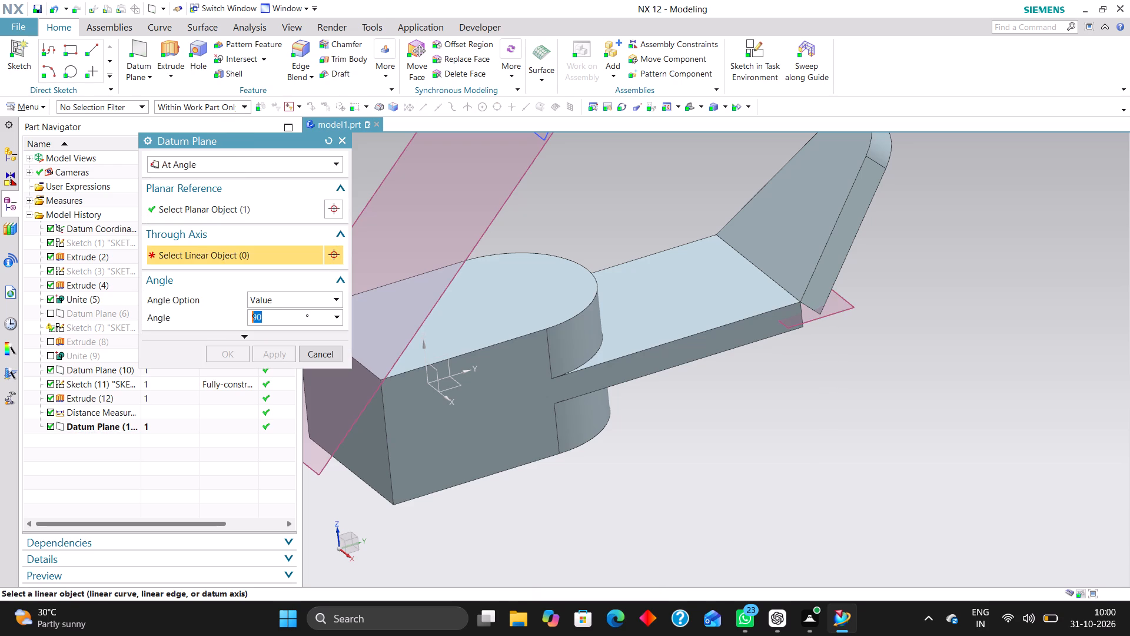
pyautogui.scroll(3, 859, 304)
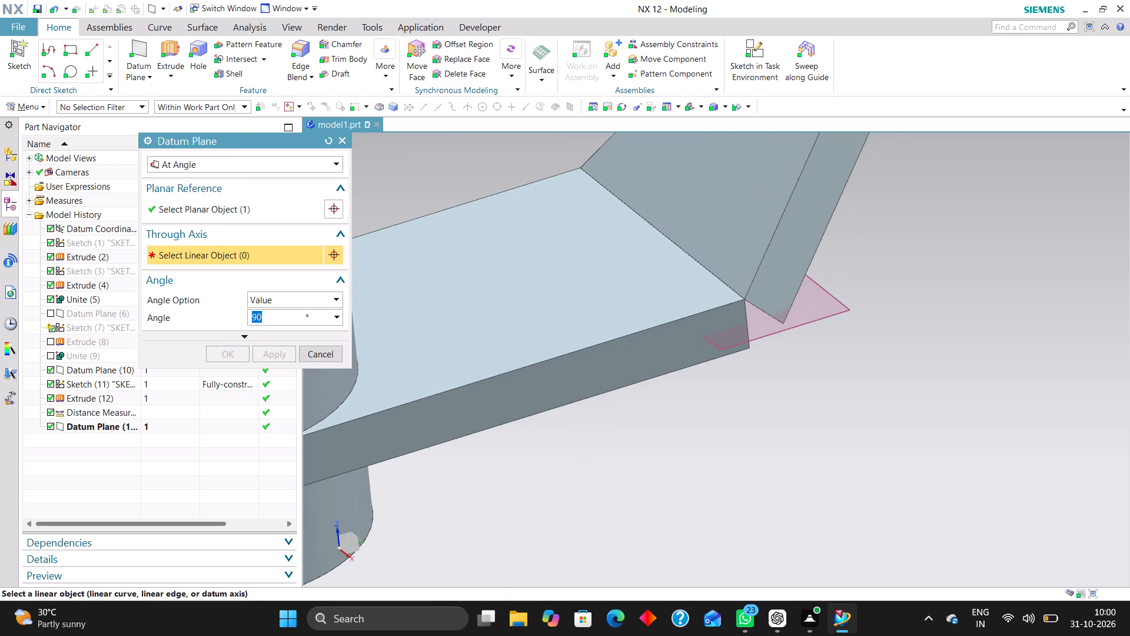
pyautogui.scroll(-2, 826, 356)
pyautogui.scroll(1, 740, 334)
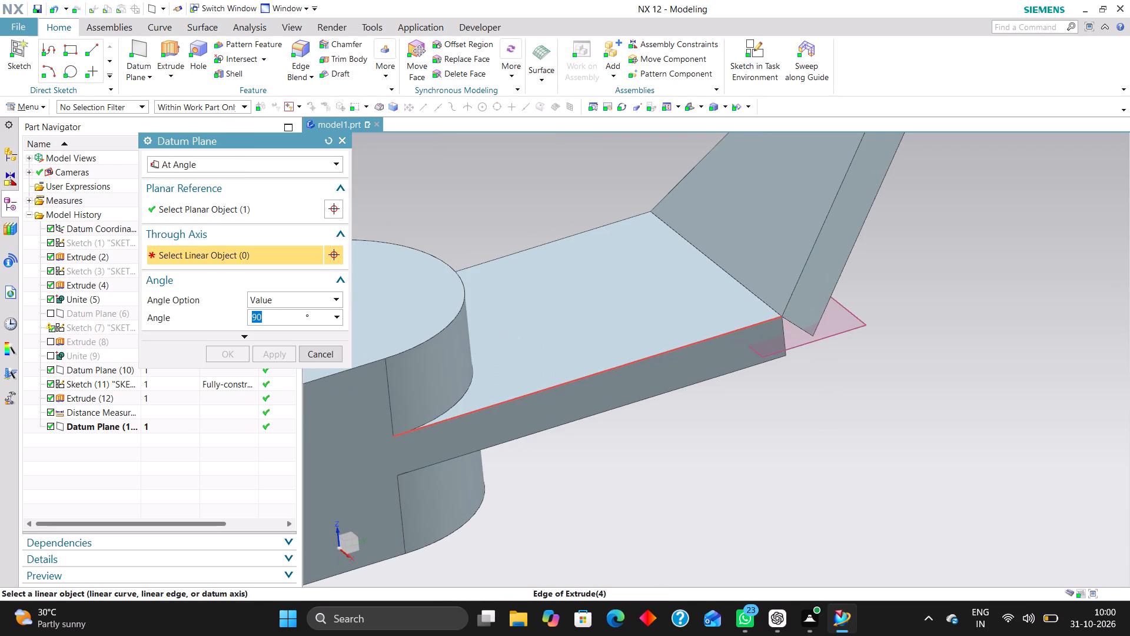
pyautogui.click(742, 327)
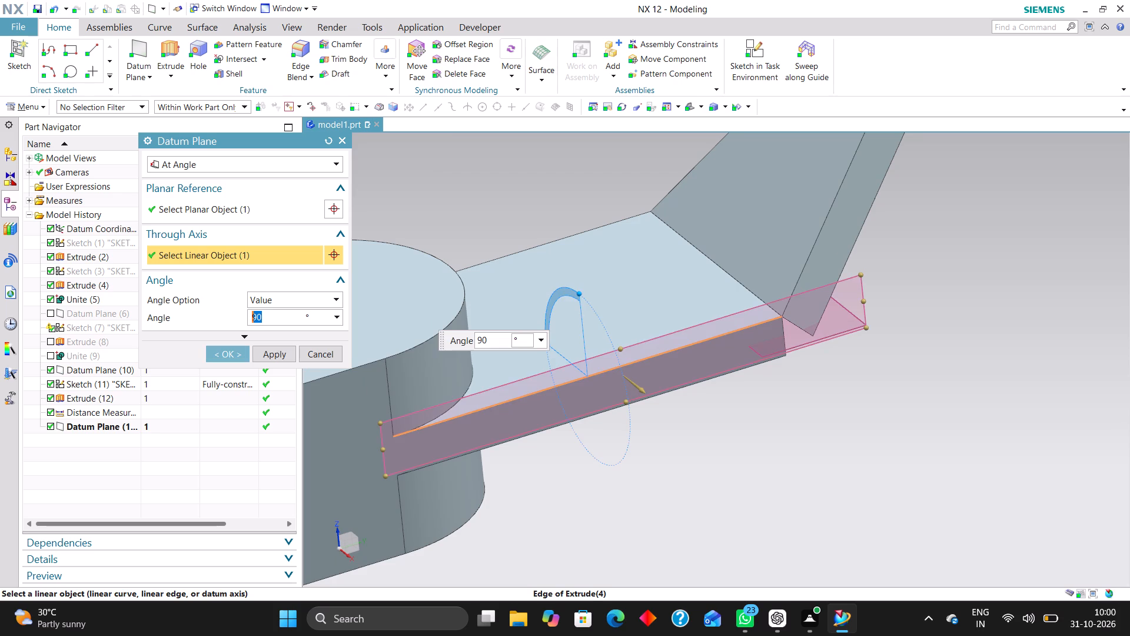
pyautogui.scroll(1, 857, 370)
pyautogui.moveTo(852, 367); pyautogui.dragTo(827, 360, button='middle')
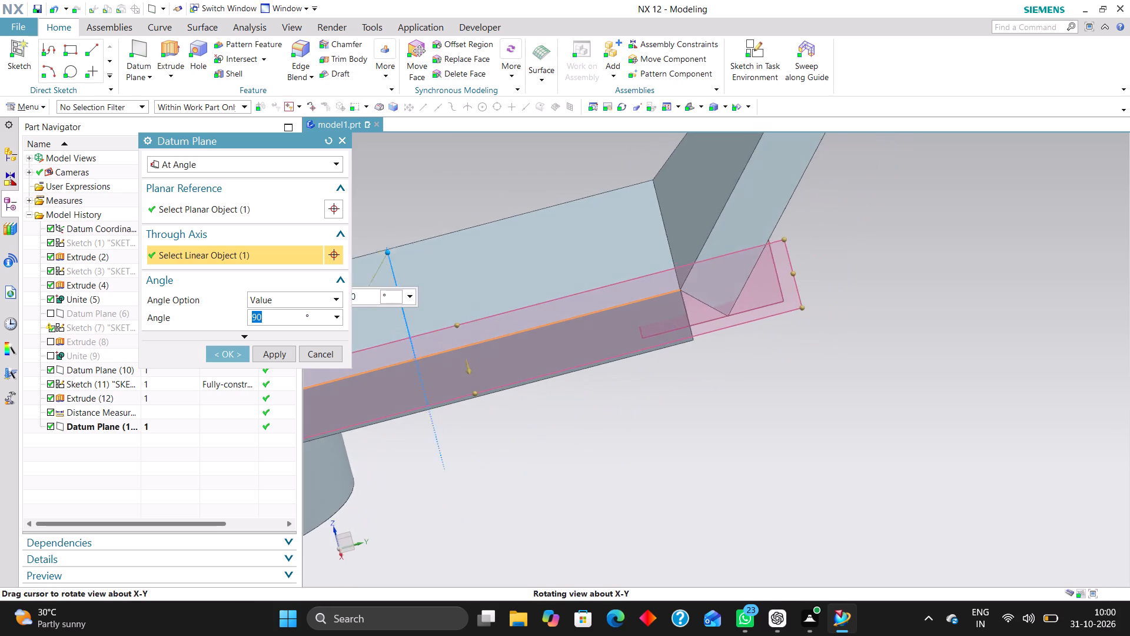
pyautogui.moveTo(827, 360); pyautogui.dragTo(832, 366, button='middle')
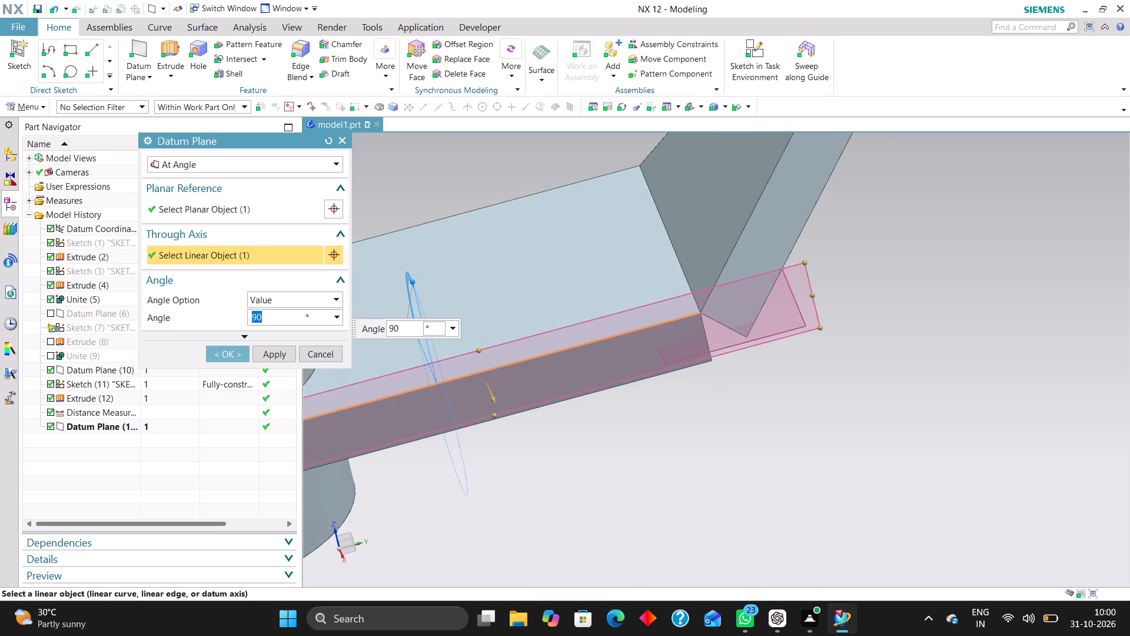
pyautogui.click(300, 253)
pyautogui.click(680, 267)
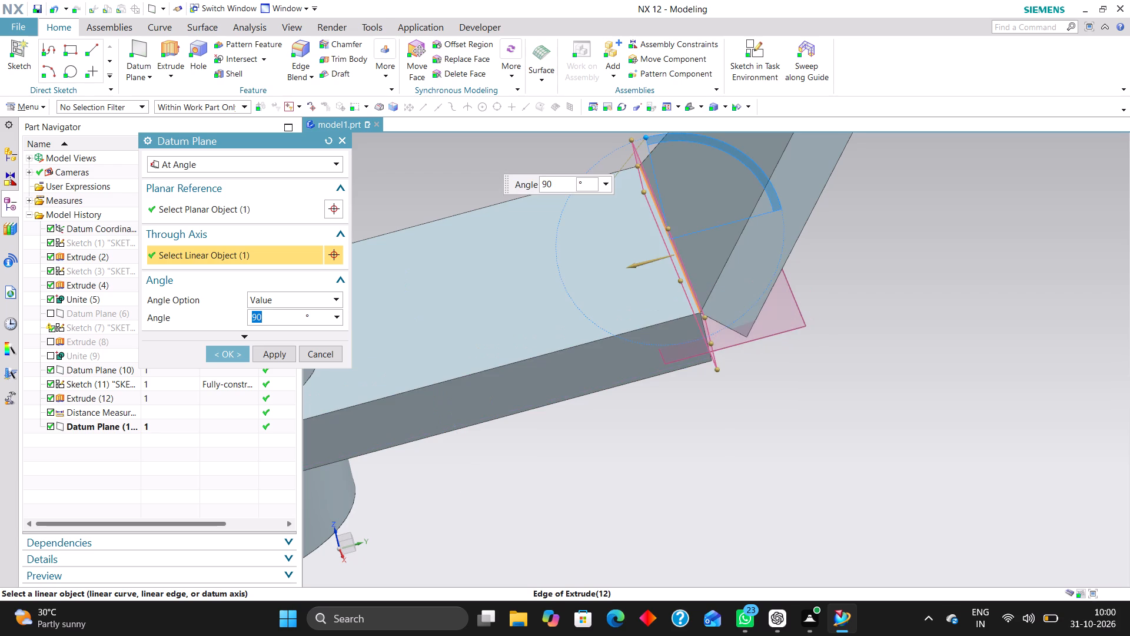
# Viewing the joint from the side, shrink the angled datum plane's outline to about 69 by 9 mm.
pyautogui.scroll(-1, 757, 357)
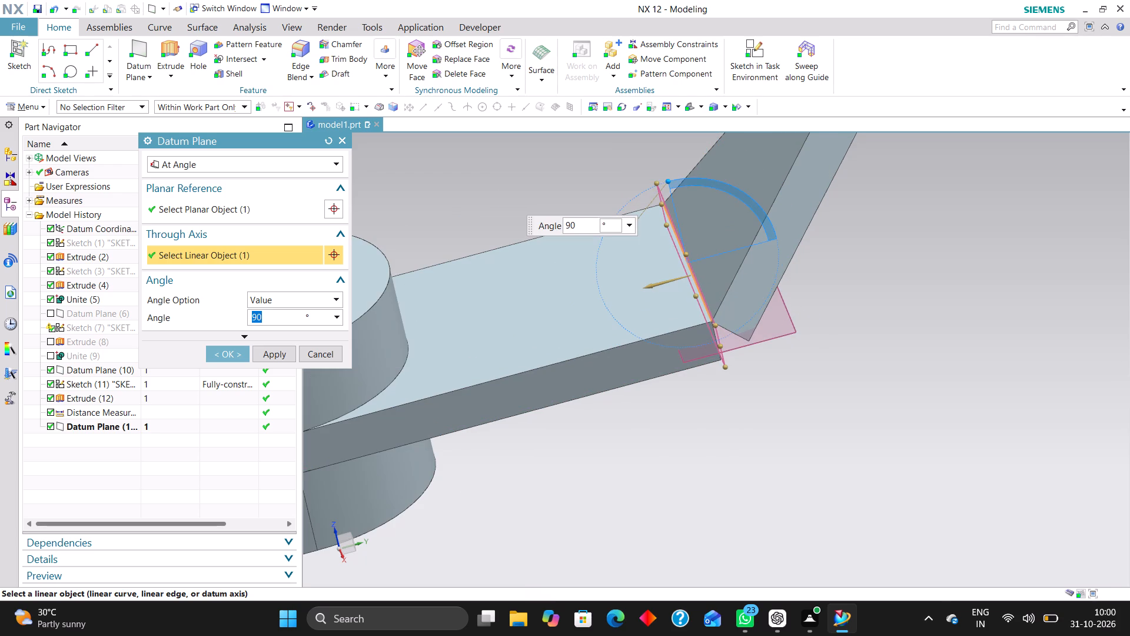
pyautogui.moveTo(917, 304); pyautogui.dragTo(826, 308, button='right')
pyautogui.scroll(2, 720, 224)
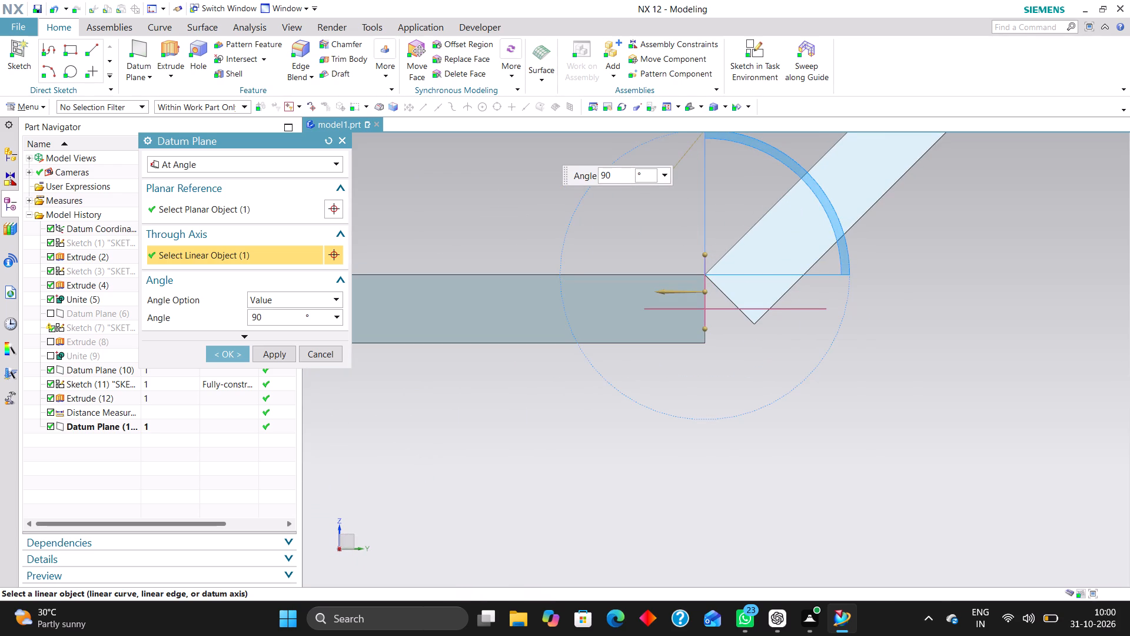
pyautogui.moveTo(707, 253); pyautogui.dragTo(722, 256)
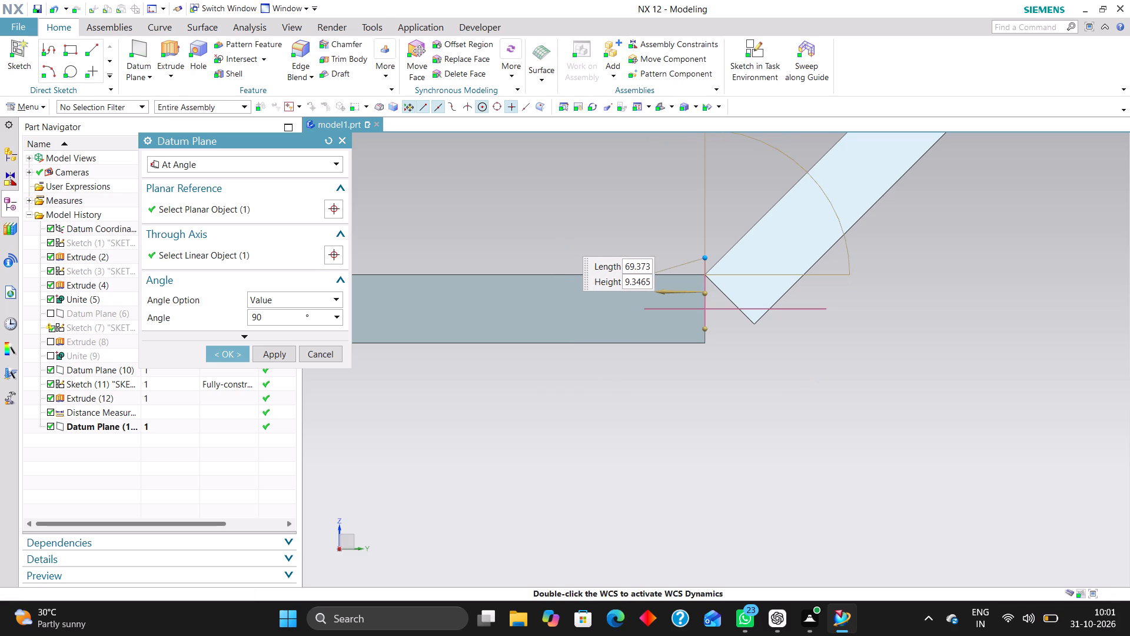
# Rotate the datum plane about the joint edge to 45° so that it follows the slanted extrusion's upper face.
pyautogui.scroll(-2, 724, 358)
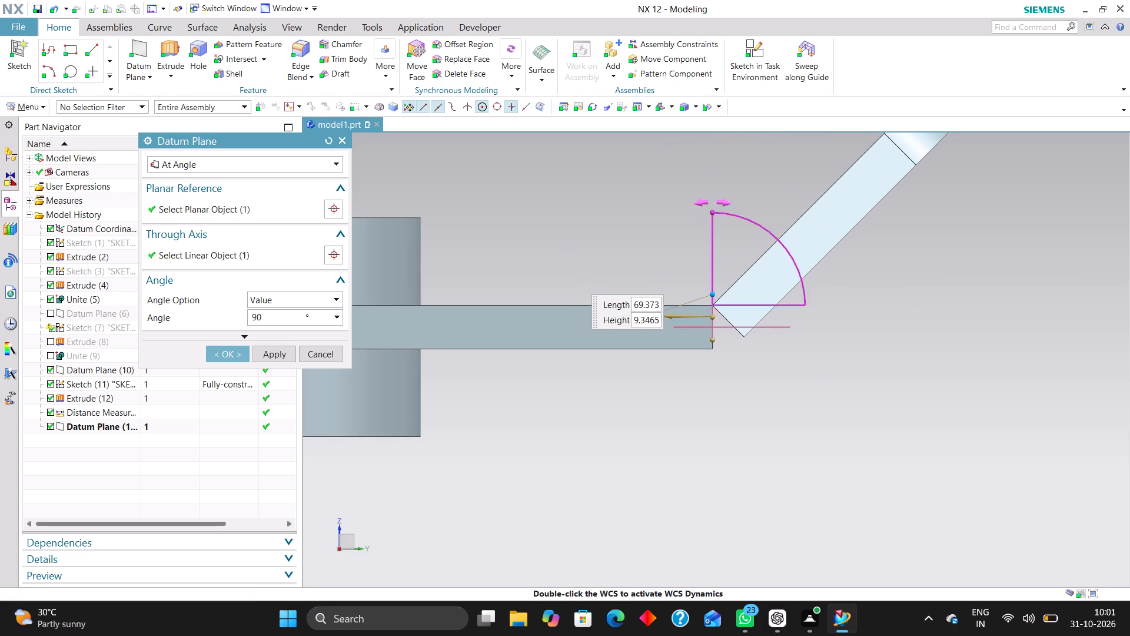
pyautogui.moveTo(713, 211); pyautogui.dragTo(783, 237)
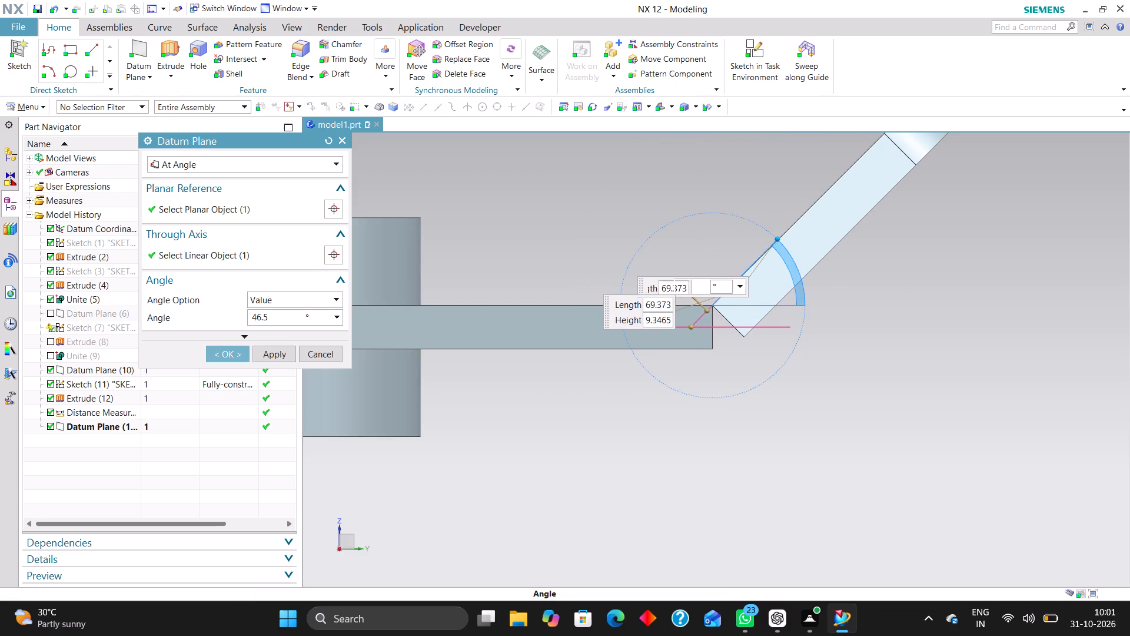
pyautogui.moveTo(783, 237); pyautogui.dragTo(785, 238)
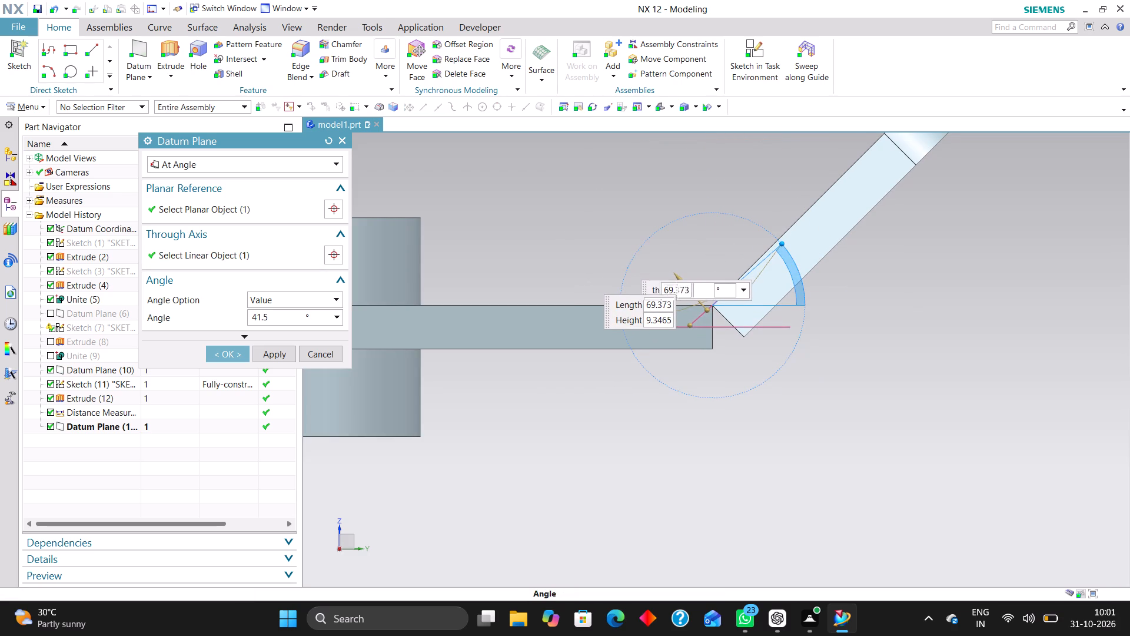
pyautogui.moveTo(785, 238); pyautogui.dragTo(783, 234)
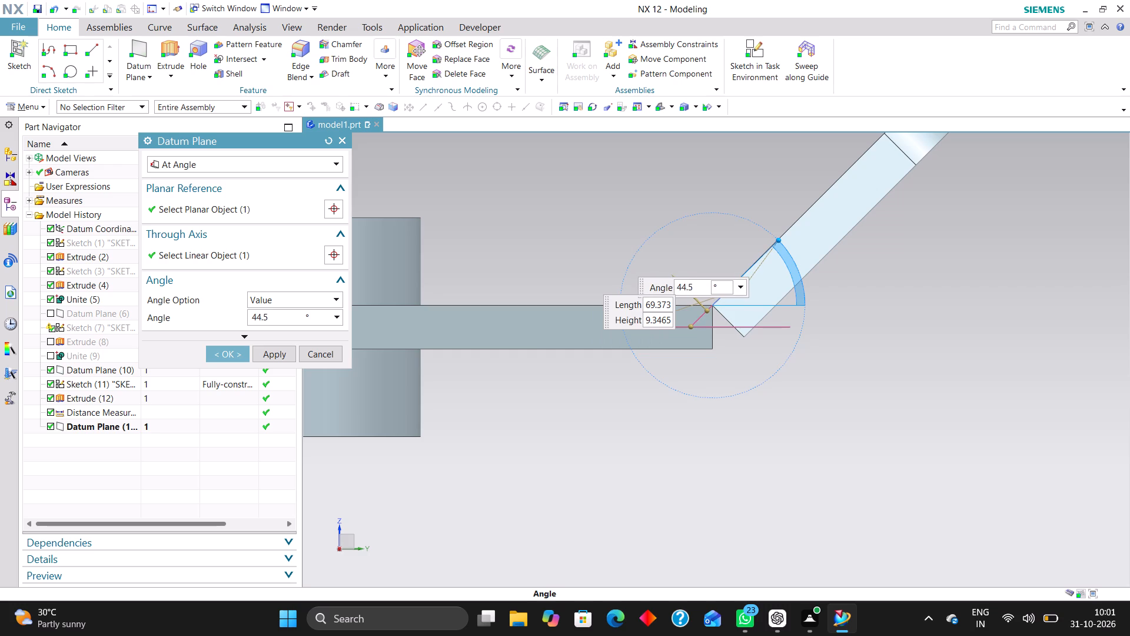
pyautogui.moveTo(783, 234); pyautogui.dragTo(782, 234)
# Adjust the angled datum plane's length to 69.5 mm.
pyautogui.scroll(2, 763, 206)
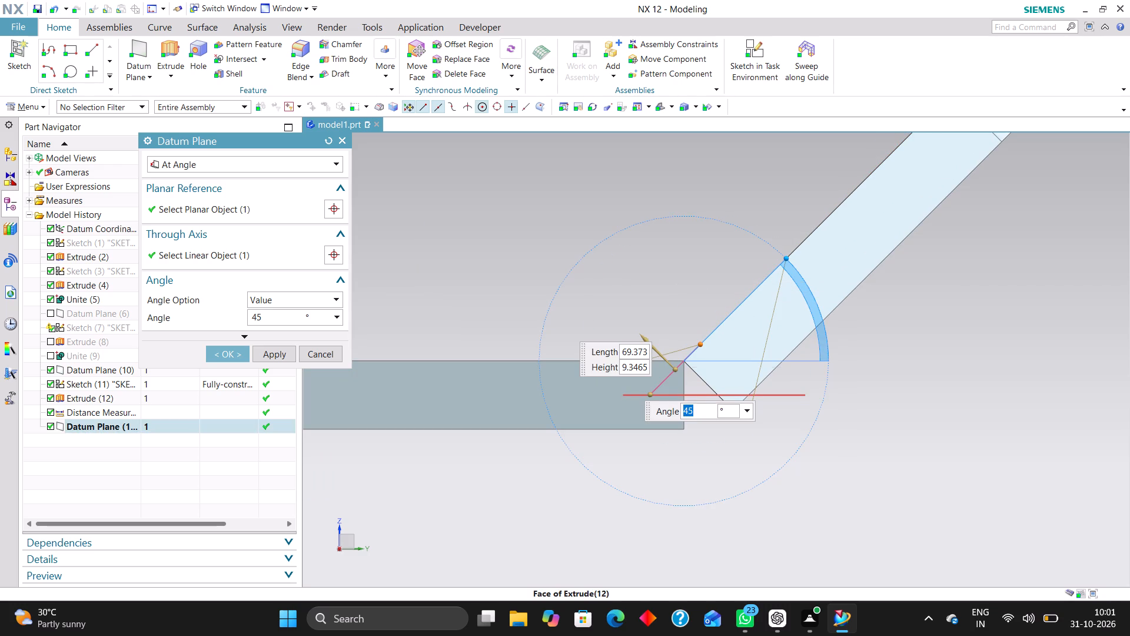
pyautogui.moveTo(679, 370); pyautogui.dragTo(688, 378)
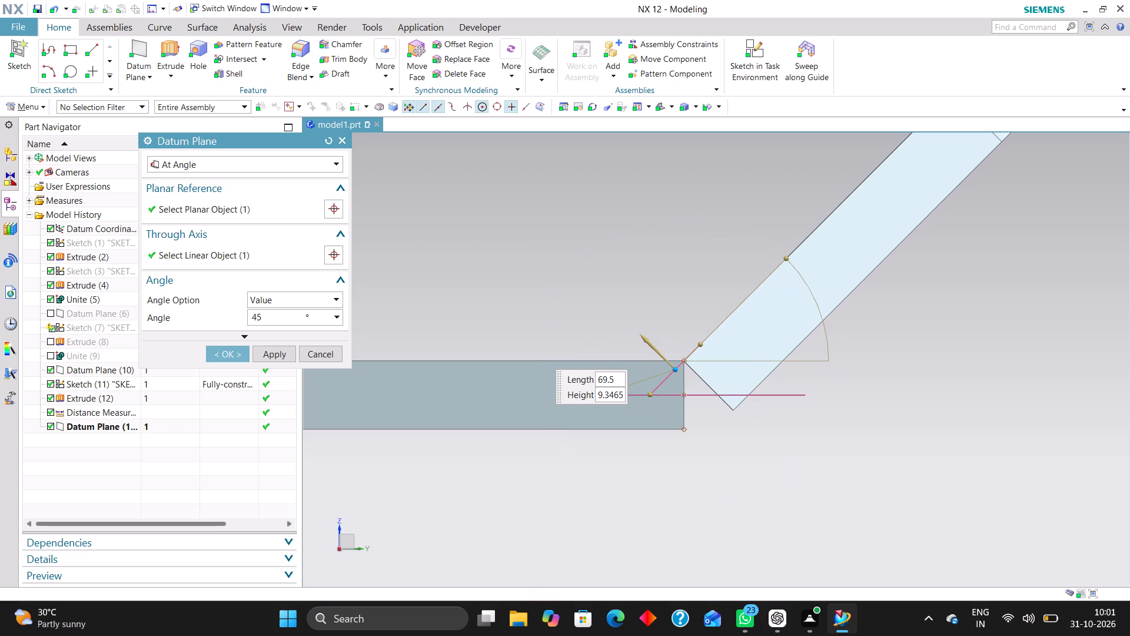
pyautogui.moveTo(688, 378); pyautogui.dragTo(701, 389)
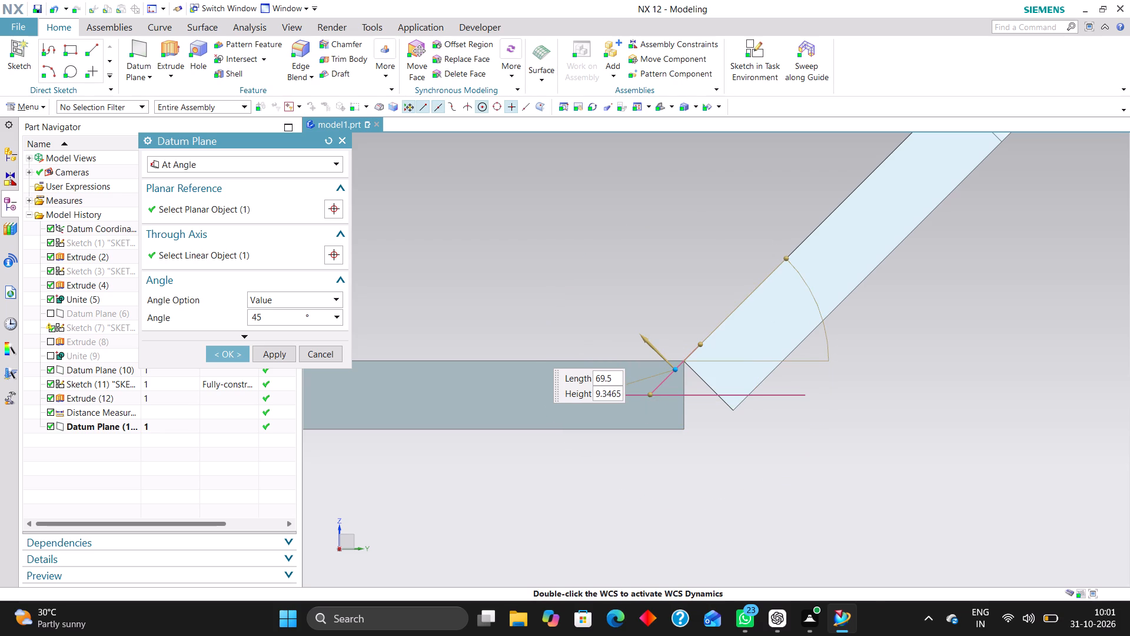
# Set the datum plane's angle to -135°.
pyautogui.moveTo(271, 318); pyautogui.dragTo(211, 317)
pyautogui.write('-135')
pyautogui.press('Return')
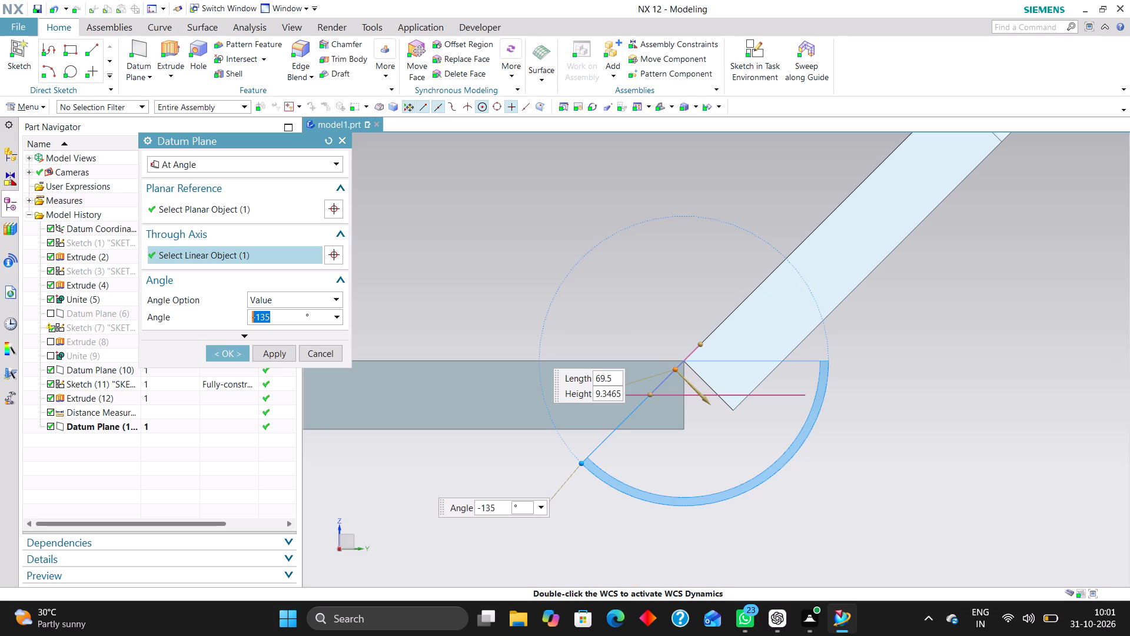
# Accept the datum plane settings to create the angled plane through the flat arm's end edge.
pyautogui.click(227, 355)
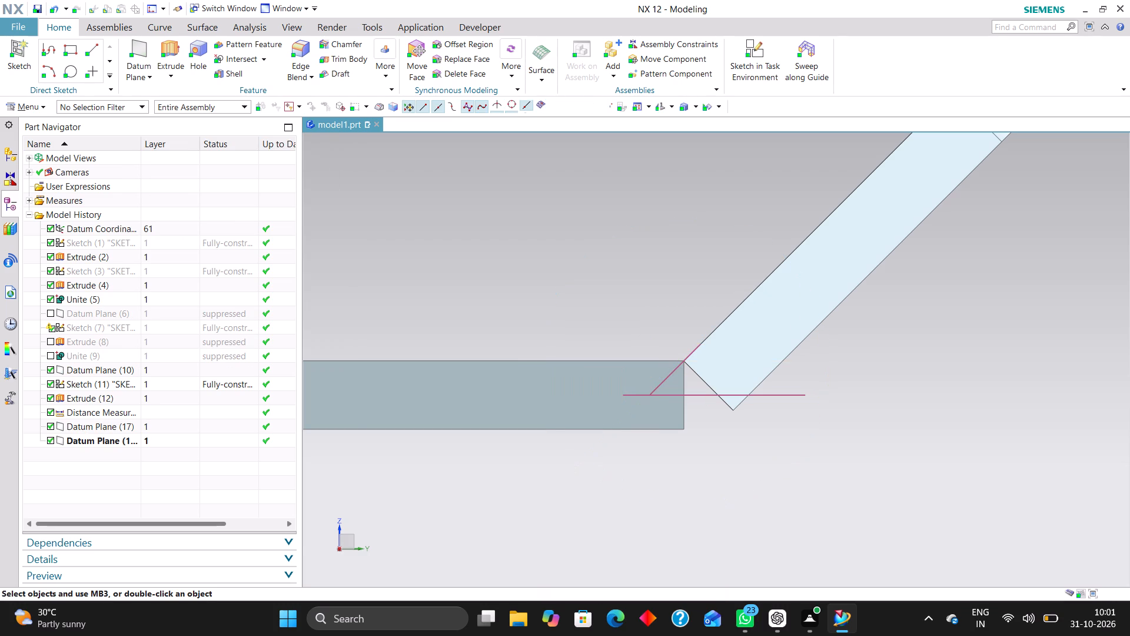
# Start a new sketch in the sketch task environment on the angled datum plane at the flat arm's end.
pyautogui.scroll(-2, 889, 466)
pyautogui.moveTo(885, 450); pyautogui.dragTo(894, 469, button='middle')
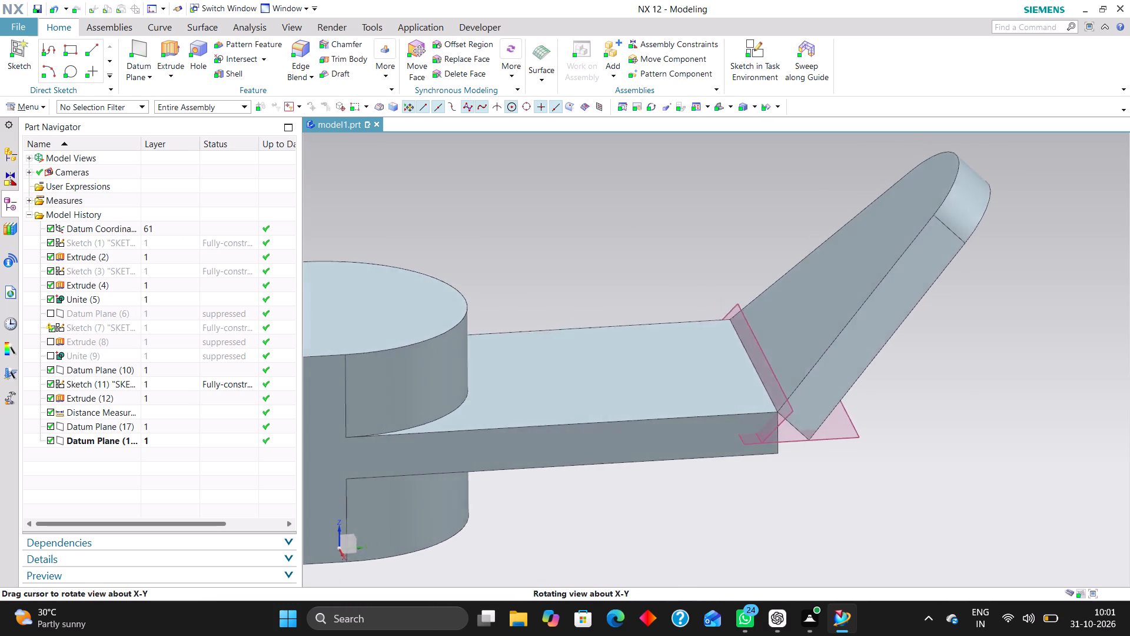
pyautogui.moveTo(894, 469); pyautogui.dragTo(888, 462, button='middle')
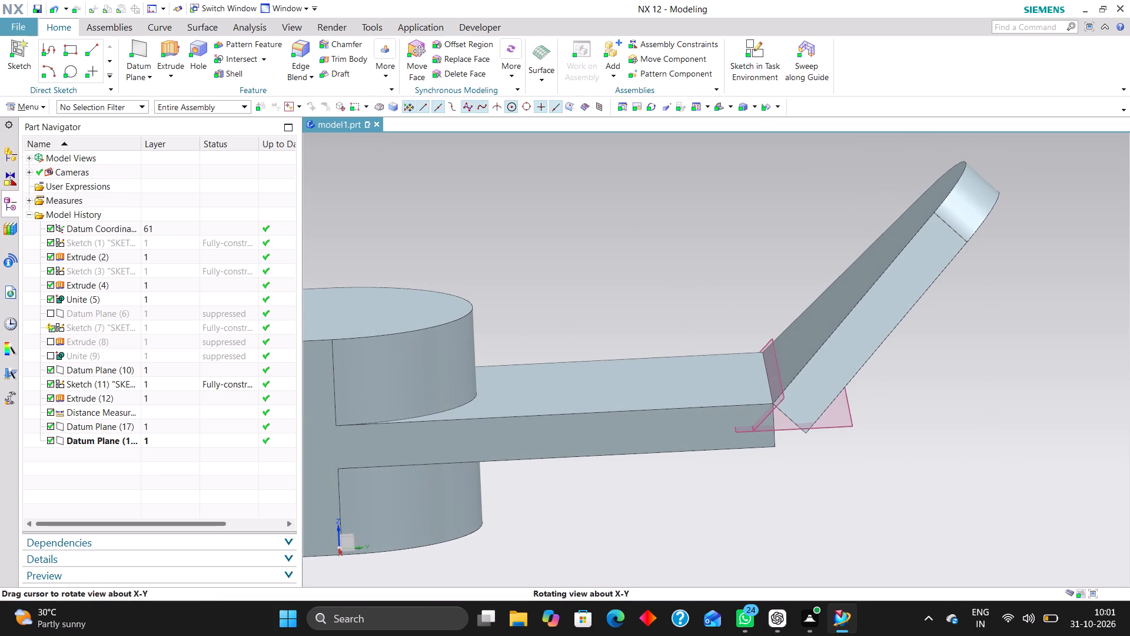
pyautogui.moveTo(888, 462); pyautogui.dragTo(893, 463, button='middle')
pyautogui.scroll(3, 833, 423)
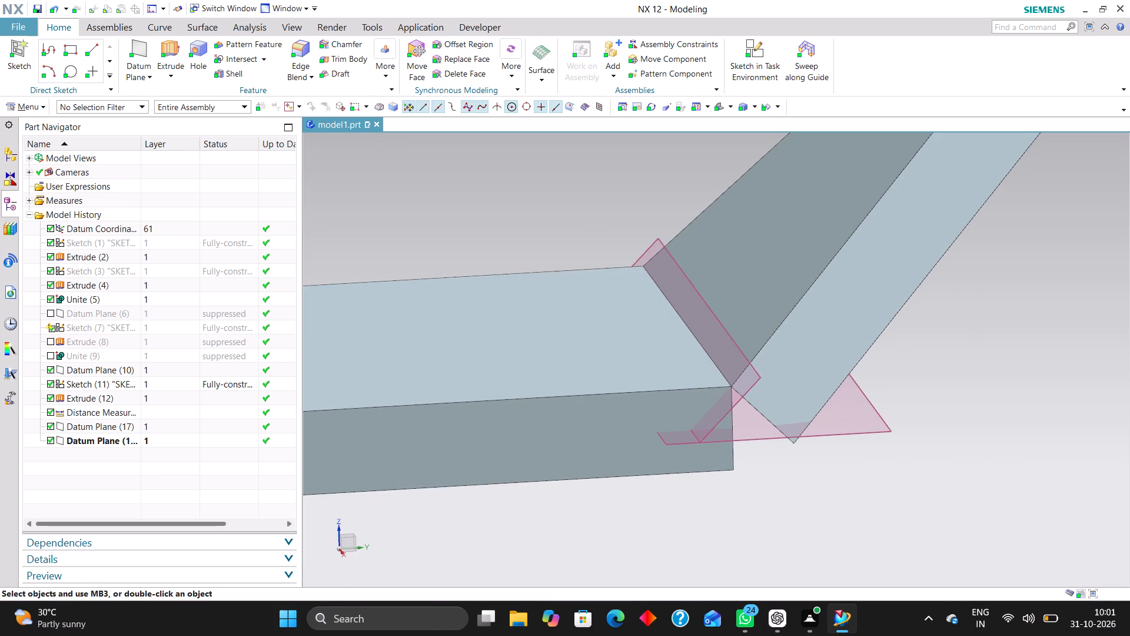
pyautogui.click(750, 47)
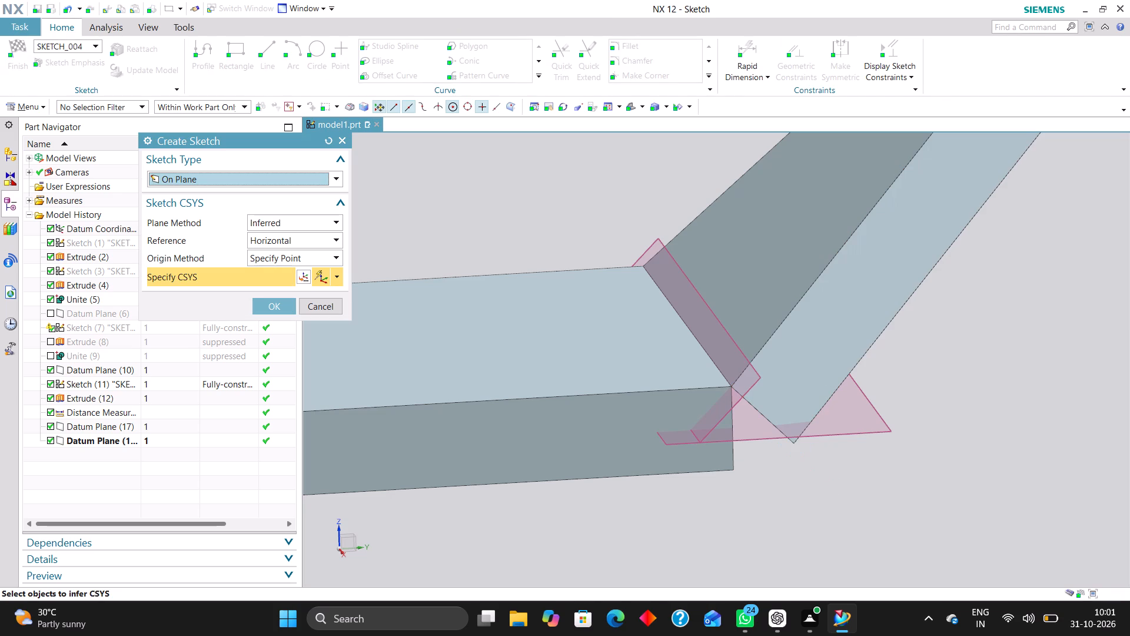
pyautogui.click(736, 406)
pyautogui.click(274, 307)
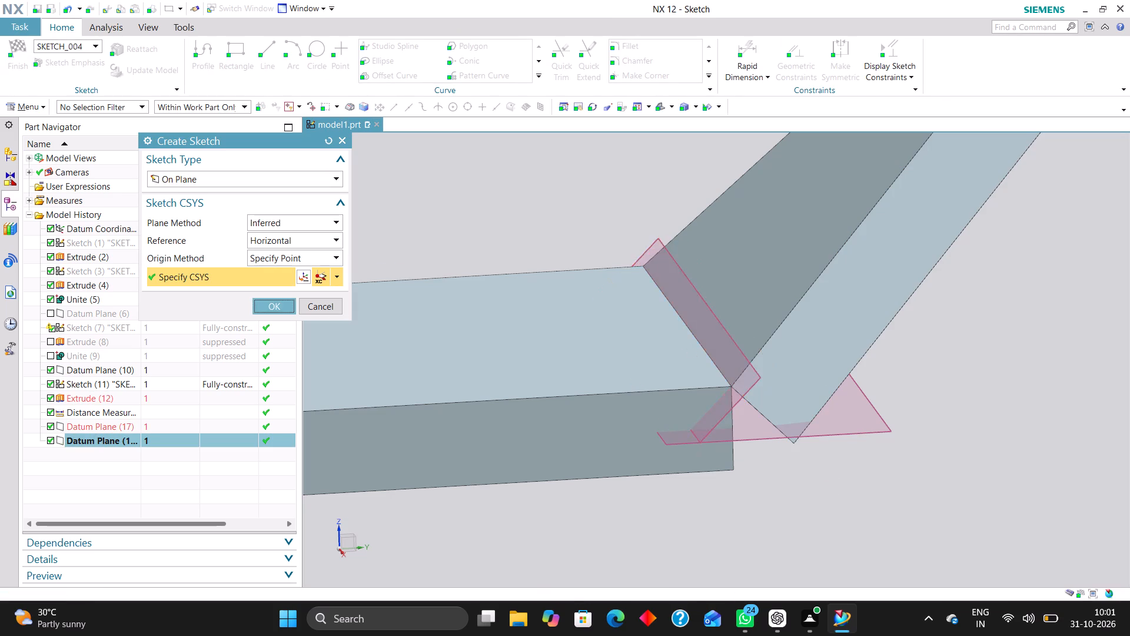
# Sketch a large downward-tapering triangle of three lines around the tapered arm, with its horizontal base across the flat arm, and finish the sketch.
pyautogui.scroll(-16, 489, 305)
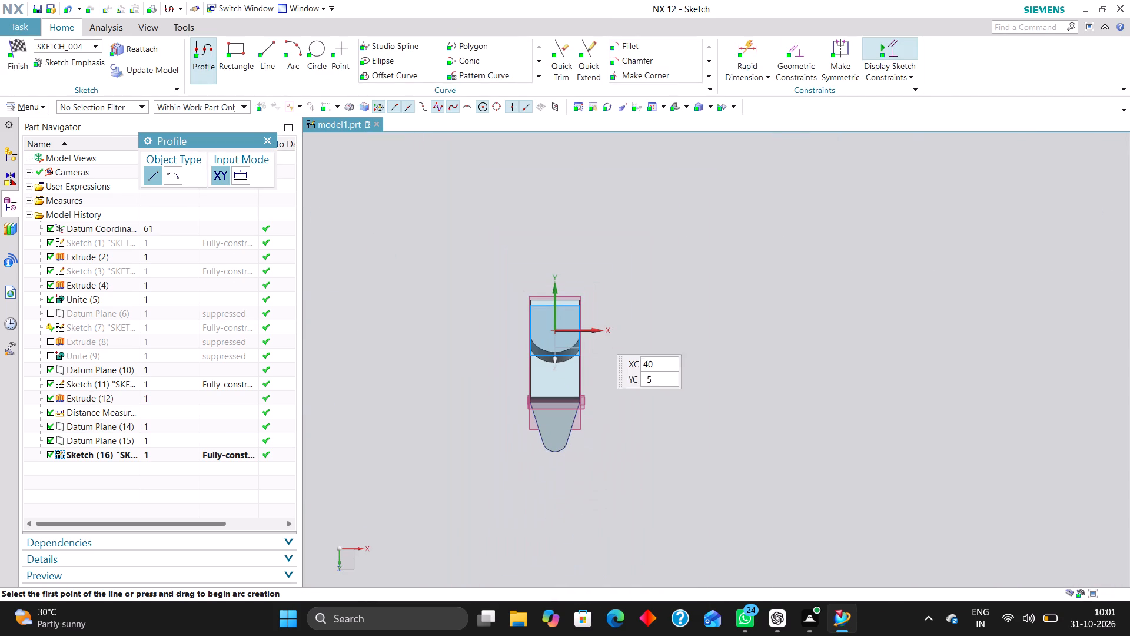
pyautogui.scroll(1, 636, 329)
pyautogui.moveTo(635, 329); pyautogui.dragTo(628, 471, button='middle')
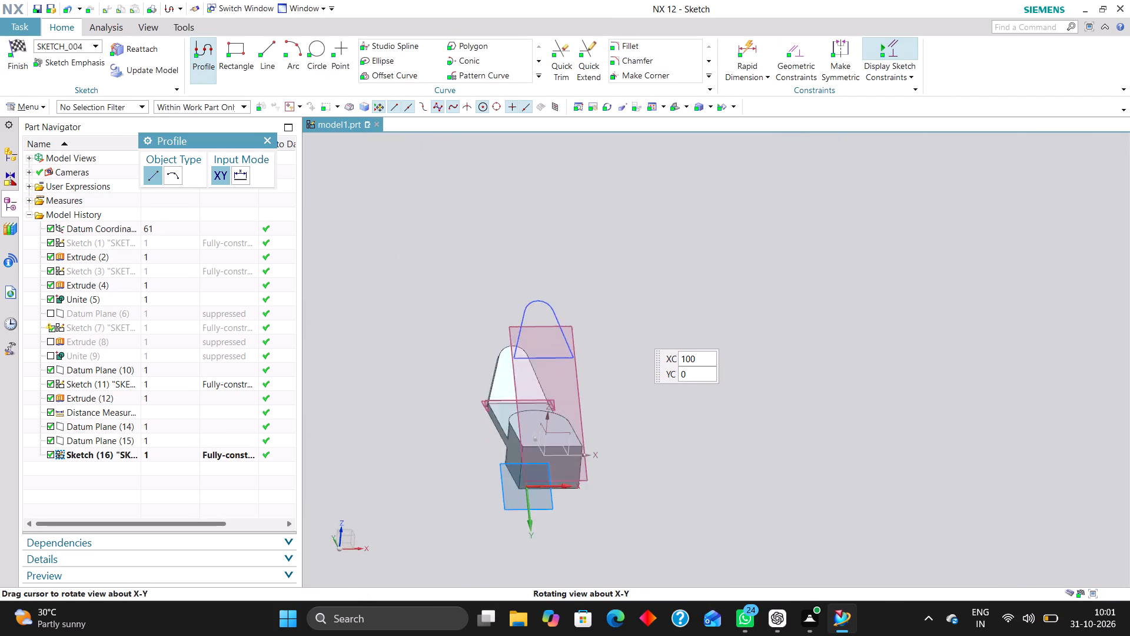
pyautogui.moveTo(628, 471); pyautogui.dragTo(622, 496, button='middle')
pyautogui.moveTo(723, 407); pyautogui.dragTo(675, 413, button='right')
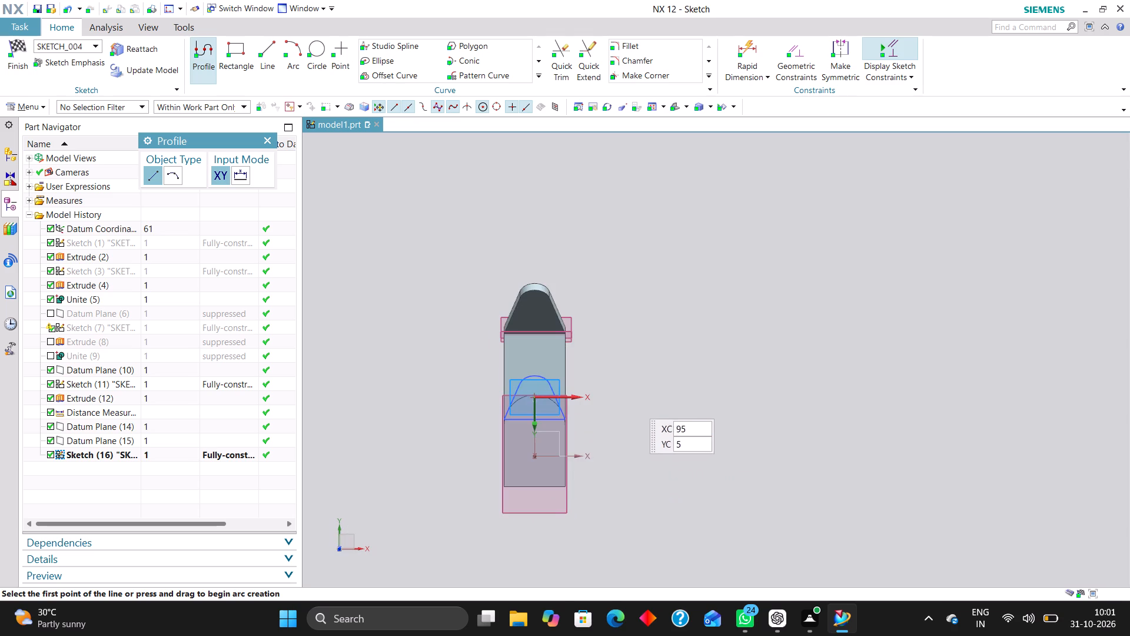
pyautogui.moveTo(636, 412); pyautogui.dragTo(610, 256, button='middle')
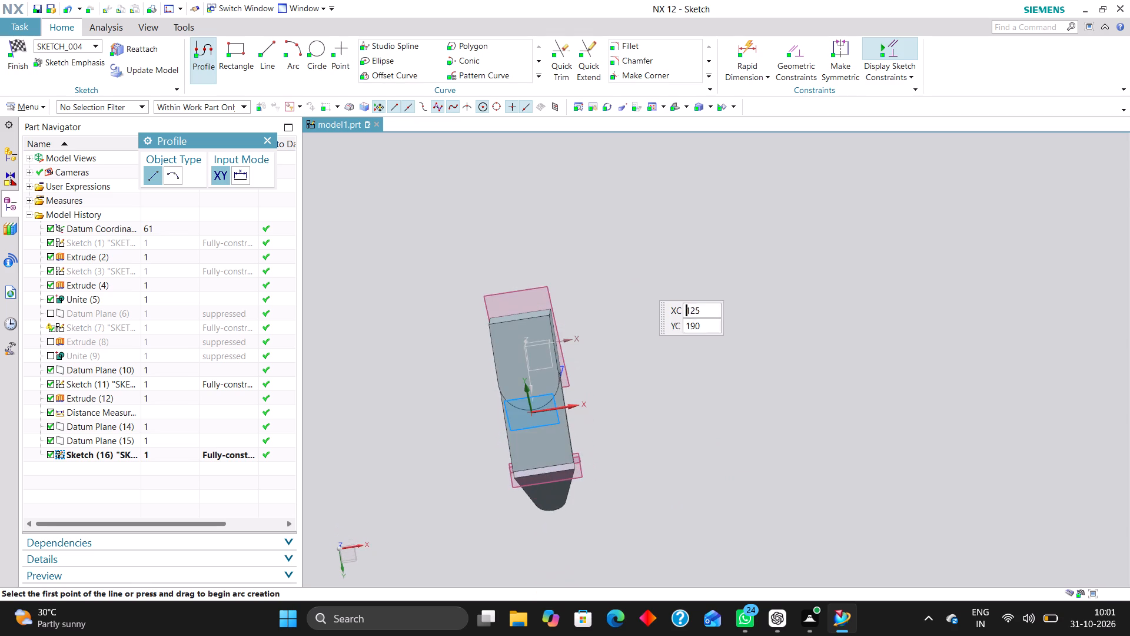
pyautogui.moveTo(646, 280); pyautogui.dragTo(617, 293, button='right')
pyautogui.moveTo(589, 342); pyautogui.dragTo(679, 326, button='middle')
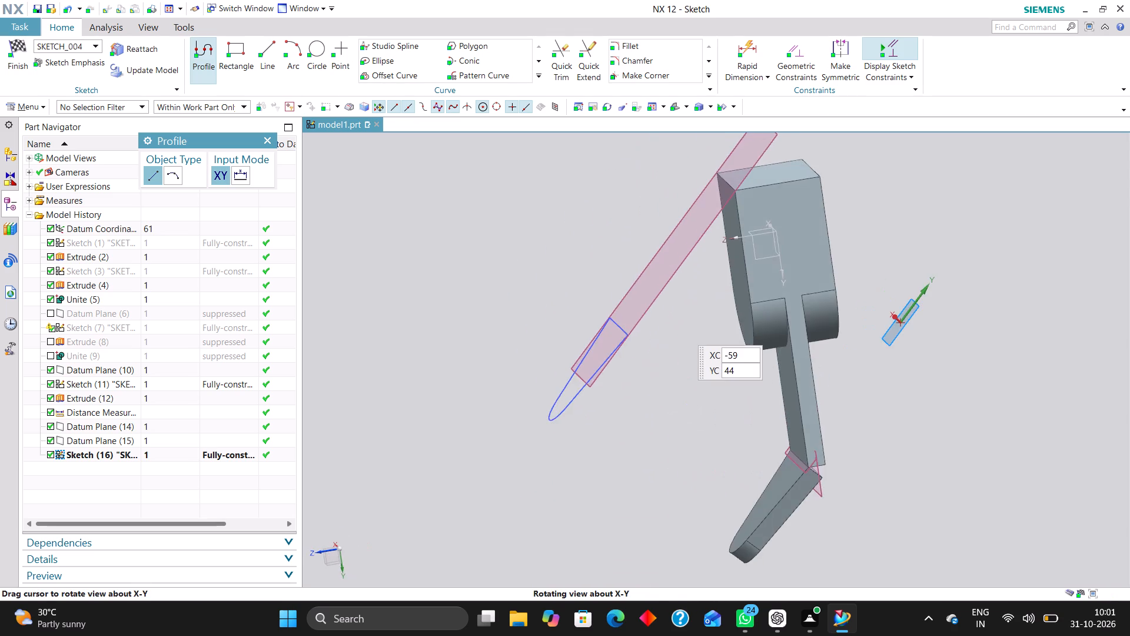
pyautogui.moveTo(679, 326); pyautogui.dragTo(622, 300, button='middle')
pyautogui.moveTo(947, 305); pyautogui.dragTo(802, 302, button='right')
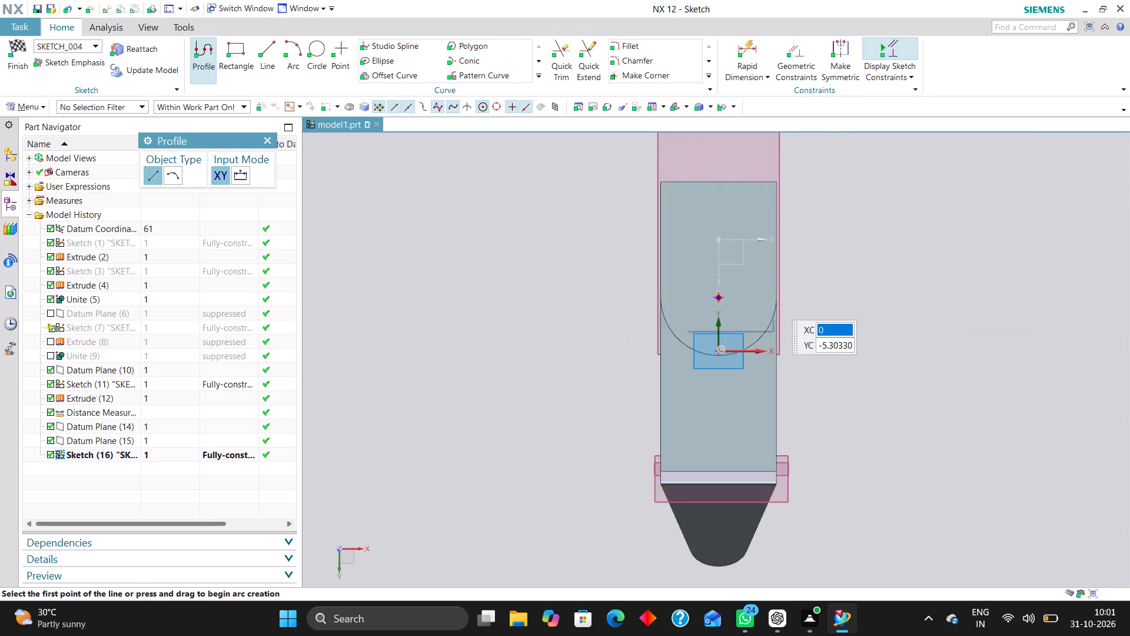
pyautogui.scroll(-3, 643, 293)
pyautogui.scroll(3, 709, 383)
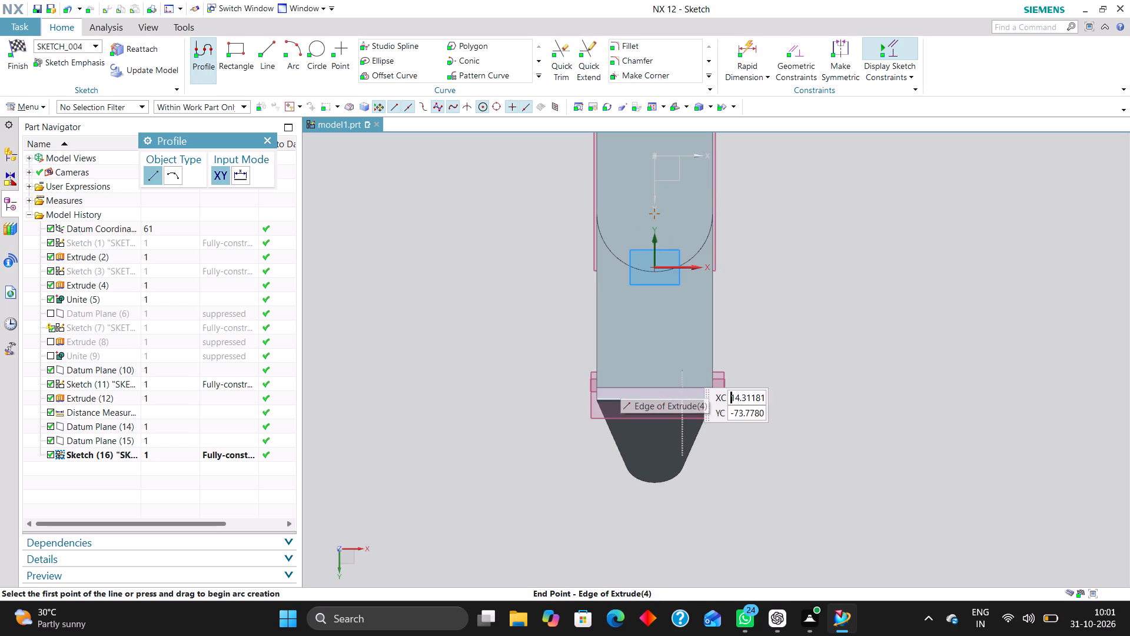
pyautogui.scroll(-2, 673, 365)
pyautogui.scroll(1, 690, 328)
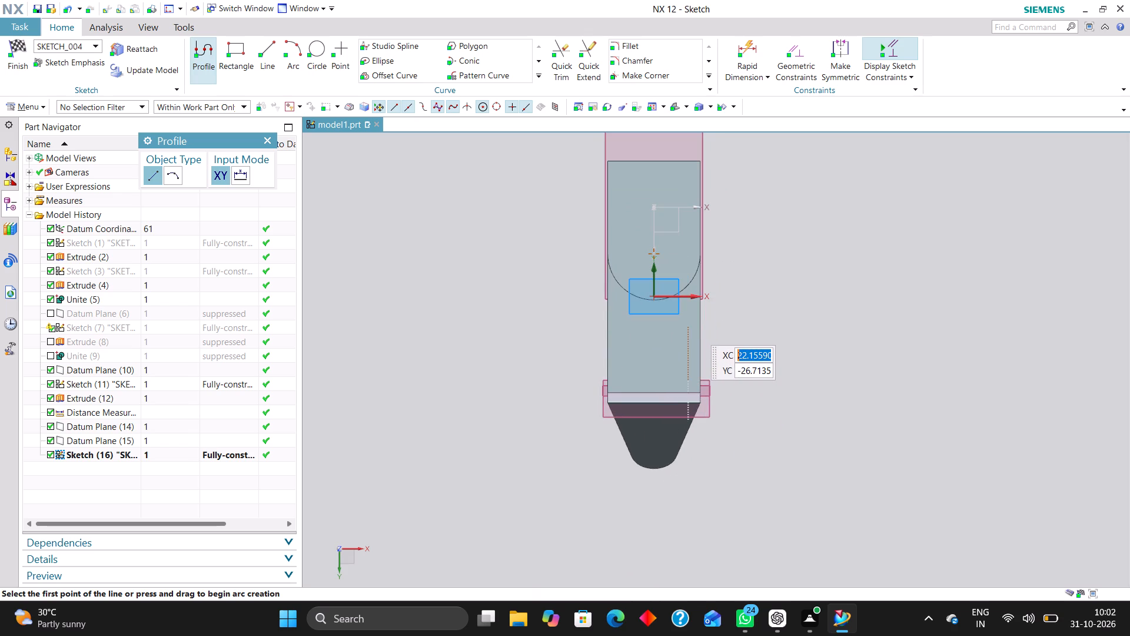
pyautogui.click(268, 46)
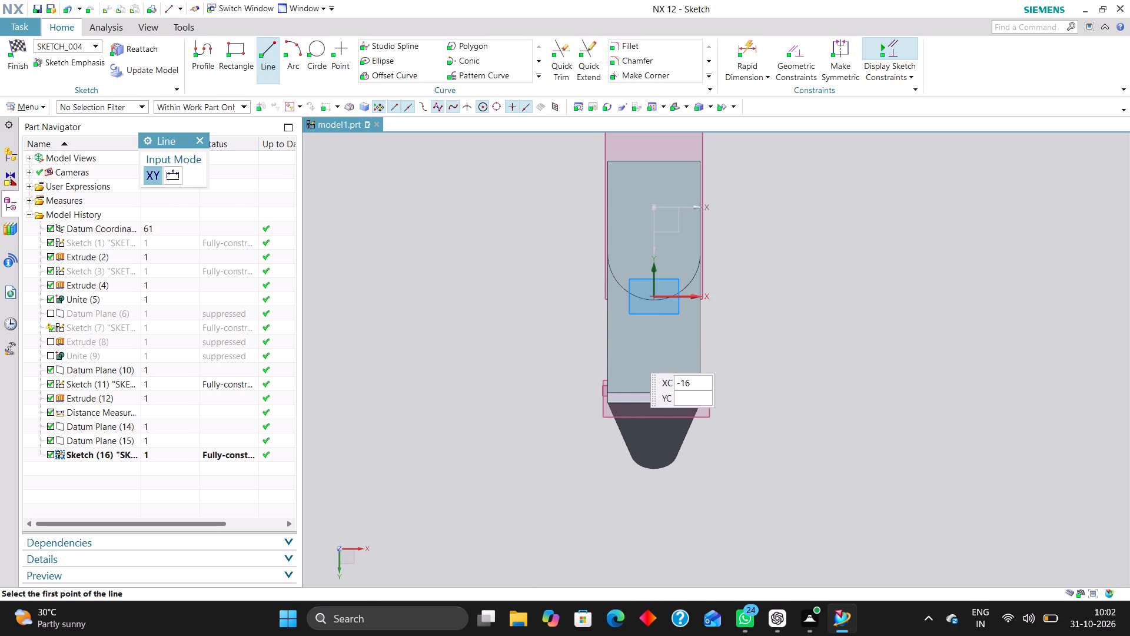
pyautogui.click(596, 340)
pyautogui.click(727, 336)
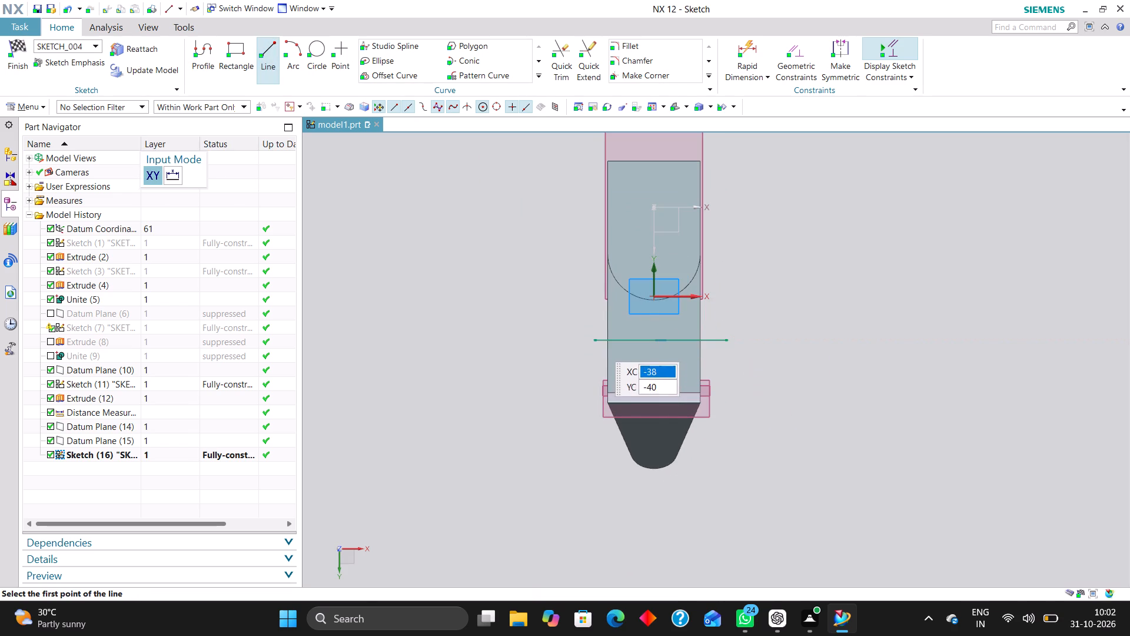
pyautogui.click(595, 339)
pyautogui.click(645, 486)
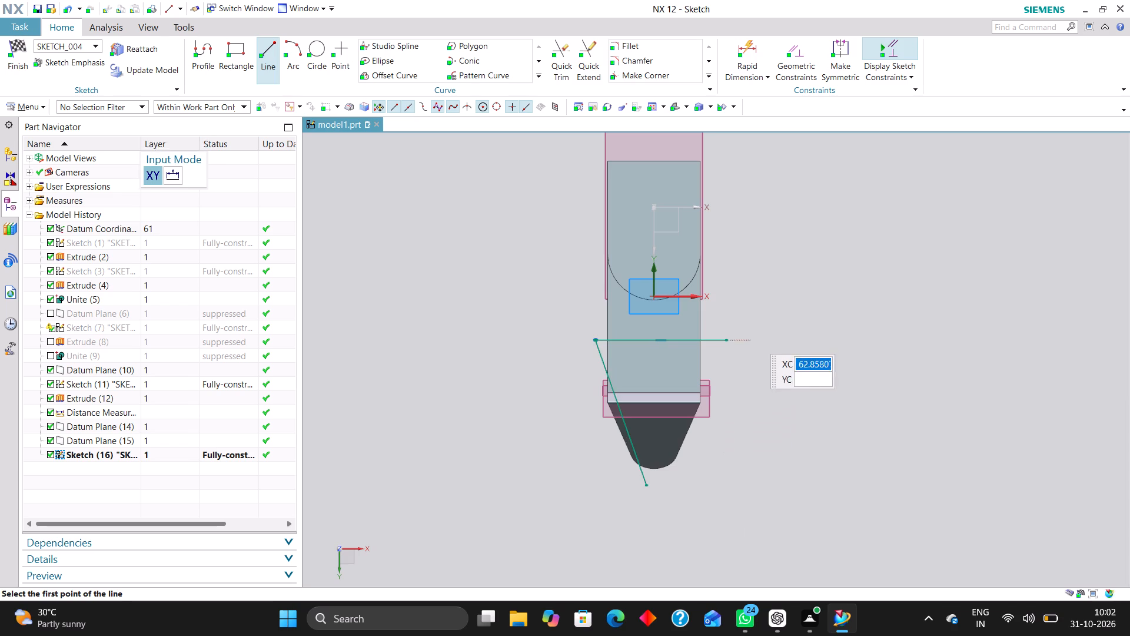
pyautogui.click(727, 343)
pyautogui.click(650, 488)
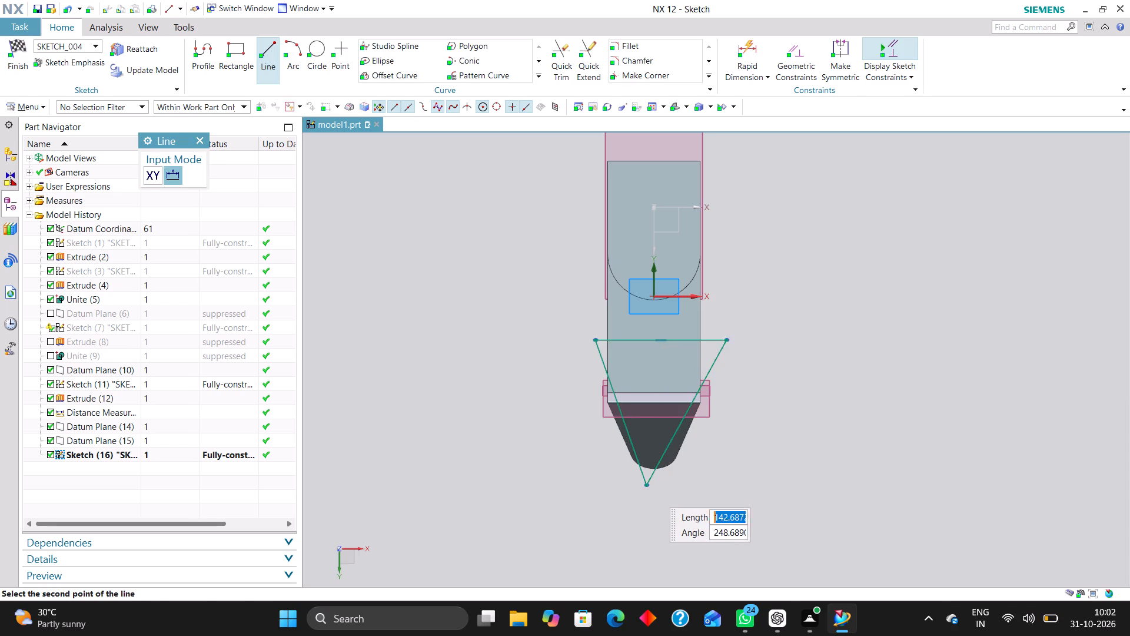
pyautogui.click(14, 54)
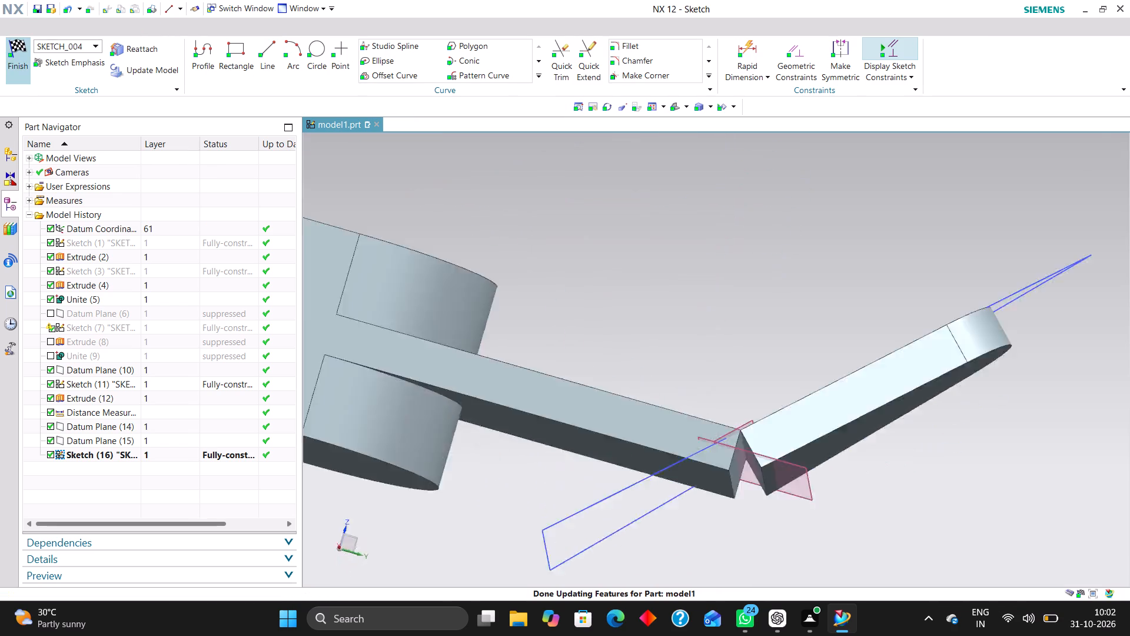
# Reopen the triangle sketch to check its outline against the slanted extrusion, and leave it without editing.
pyautogui.scroll(-4, 627, 227)
pyautogui.scroll(-4, 648, 316)
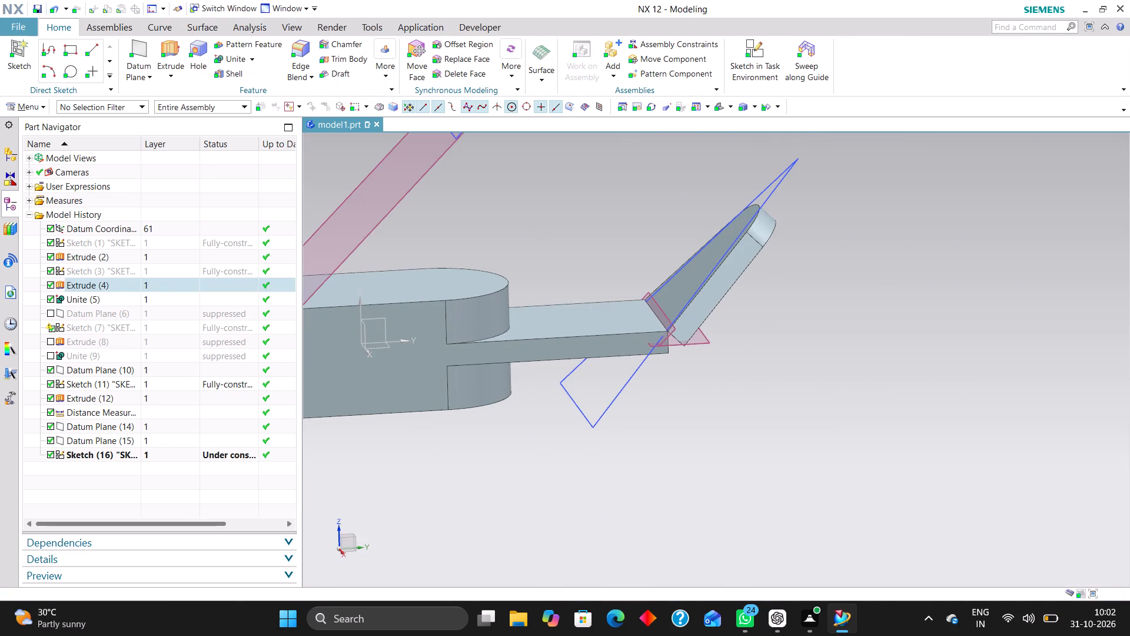
pyautogui.doubleClick(779, 185)
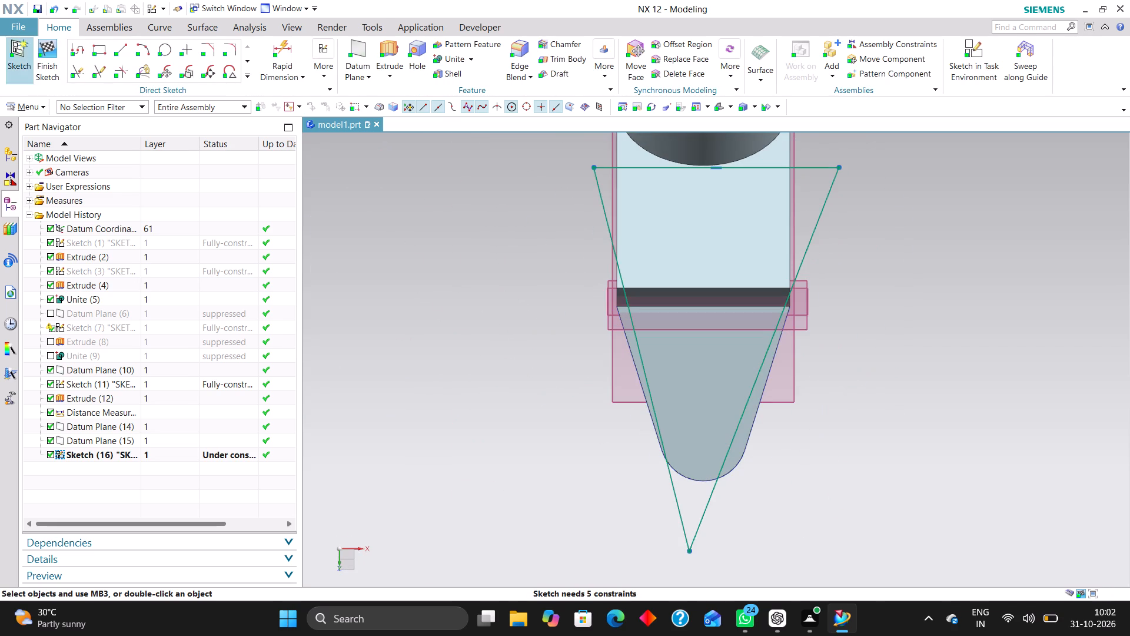
pyautogui.click(42, 50)
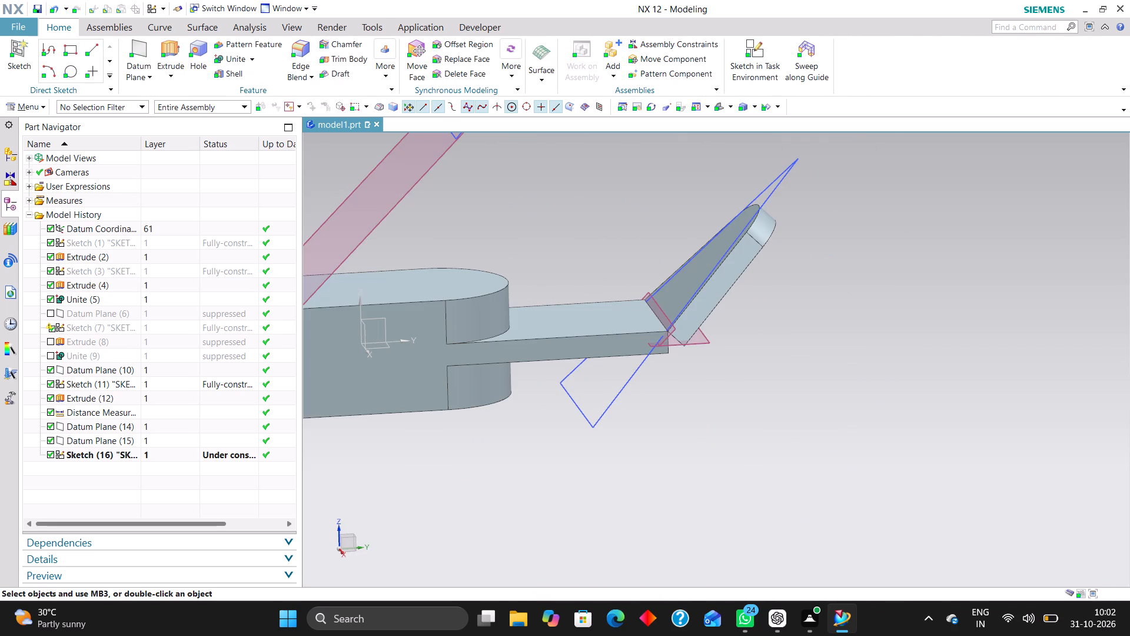
# Suppress the slanted arm's Sketch (11) and Extrude (12) together, and close the resulting update report.
pyautogui.scroll(-2, 571, 357)
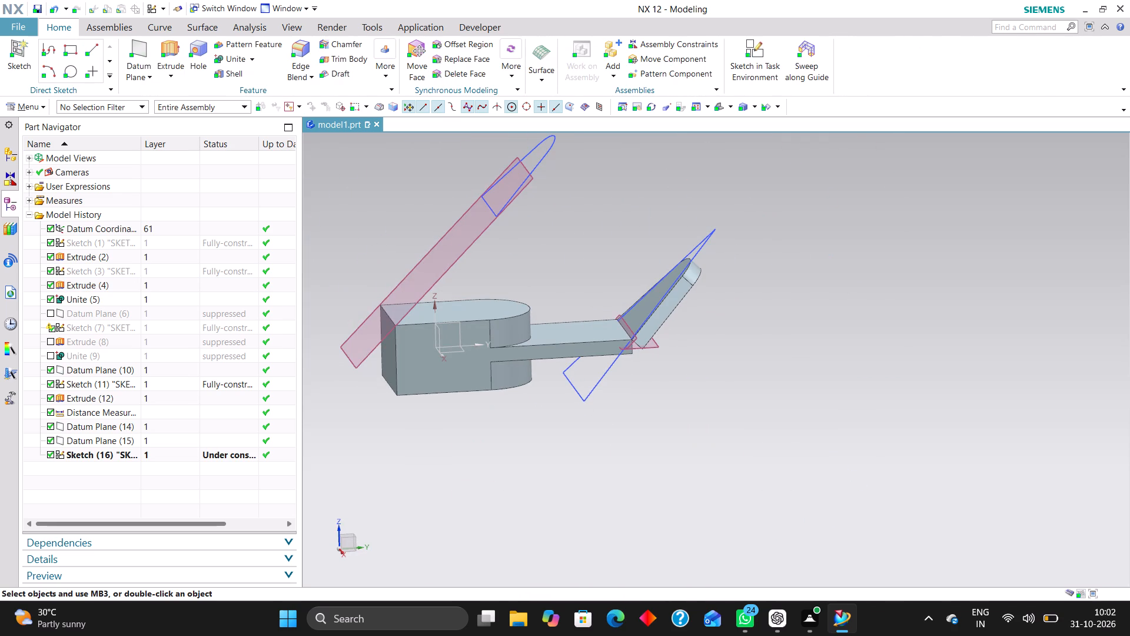
pyautogui.keyDown('shift'); pyautogui.click(137, 384); pyautogui.keyUp('shift')
pyautogui.keyDown('shift'); pyautogui.click(131, 397); pyautogui.keyUp('shift')
pyautogui.click(345, 422)
pyautogui.click(127, 383)
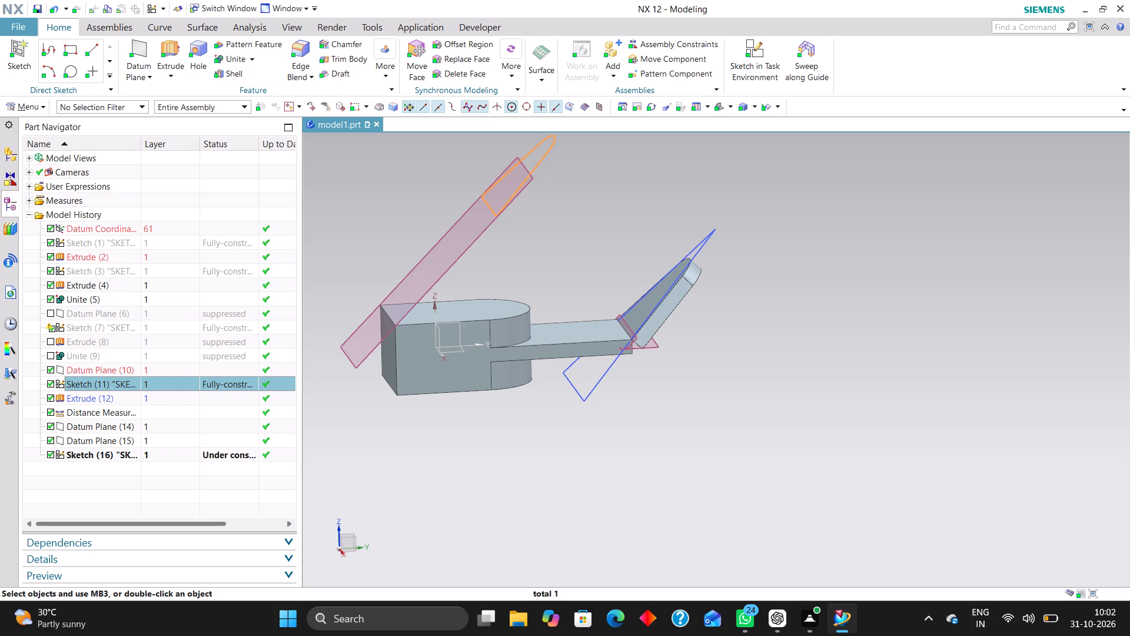
pyautogui.keyDown('ctrl'); pyautogui.click(126, 400); pyautogui.keyUp('ctrl')
pyautogui.rightClick(161, 388)
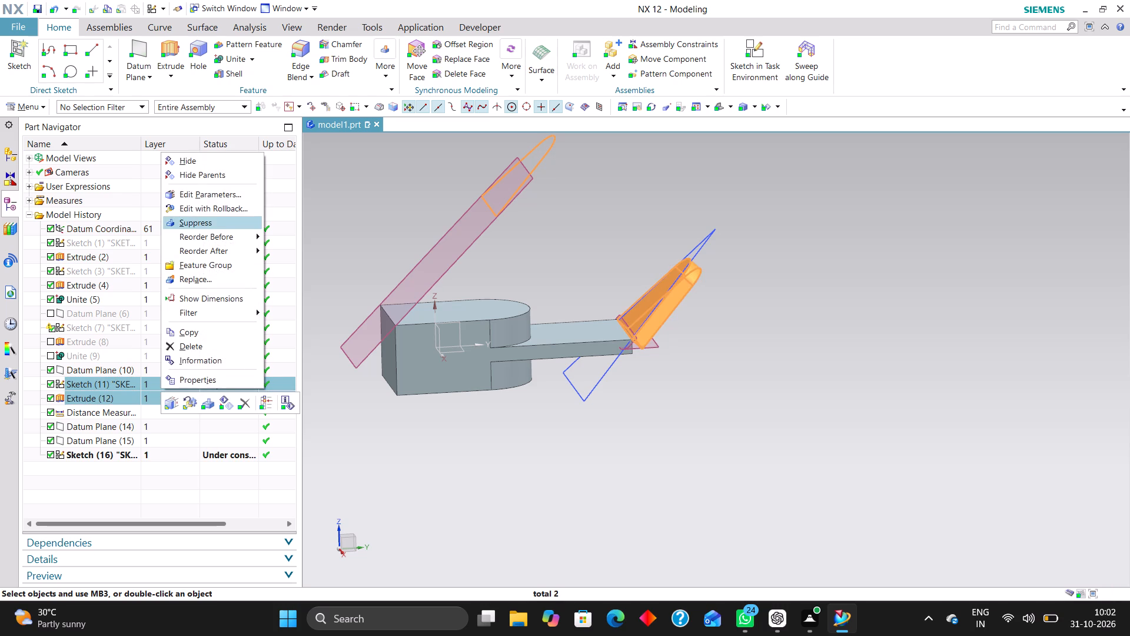
pyautogui.click(218, 224)
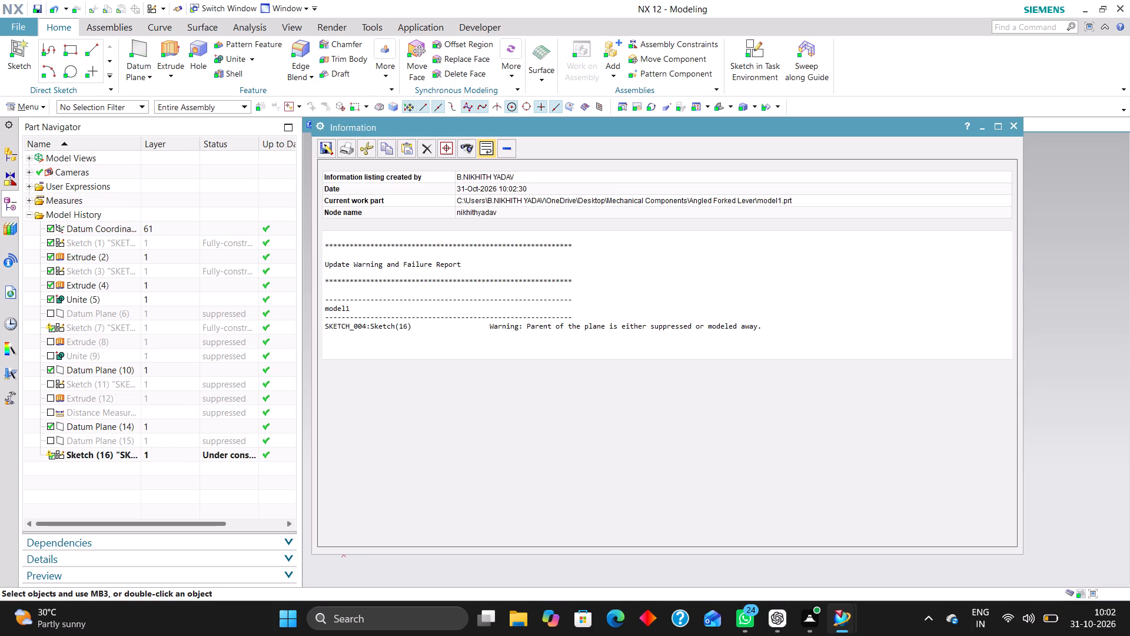
pyautogui.click(1016, 127)
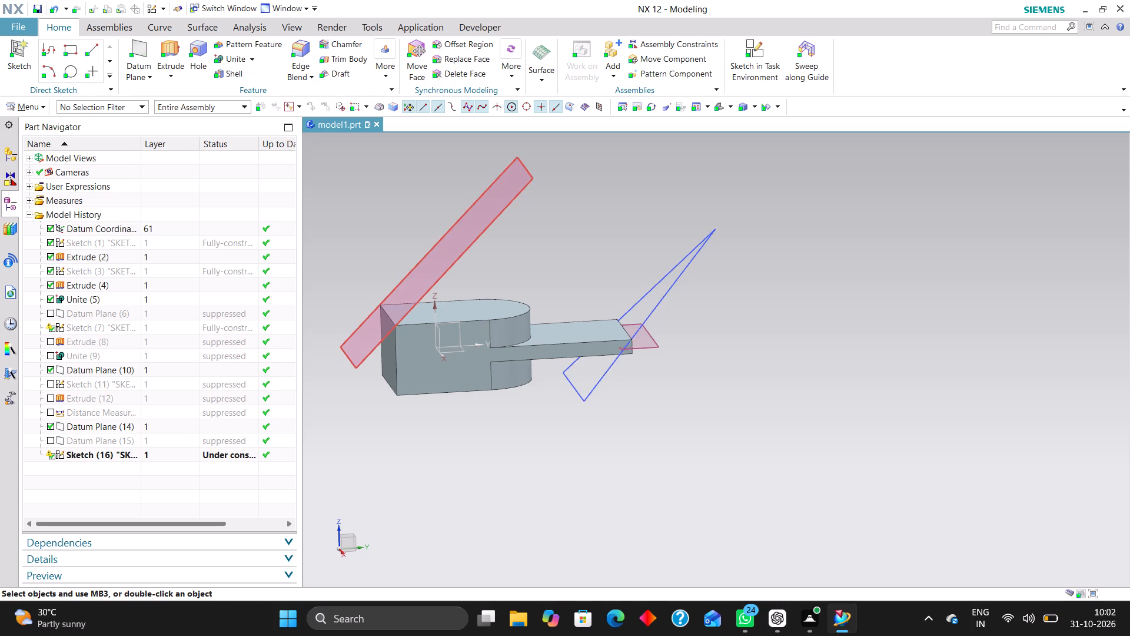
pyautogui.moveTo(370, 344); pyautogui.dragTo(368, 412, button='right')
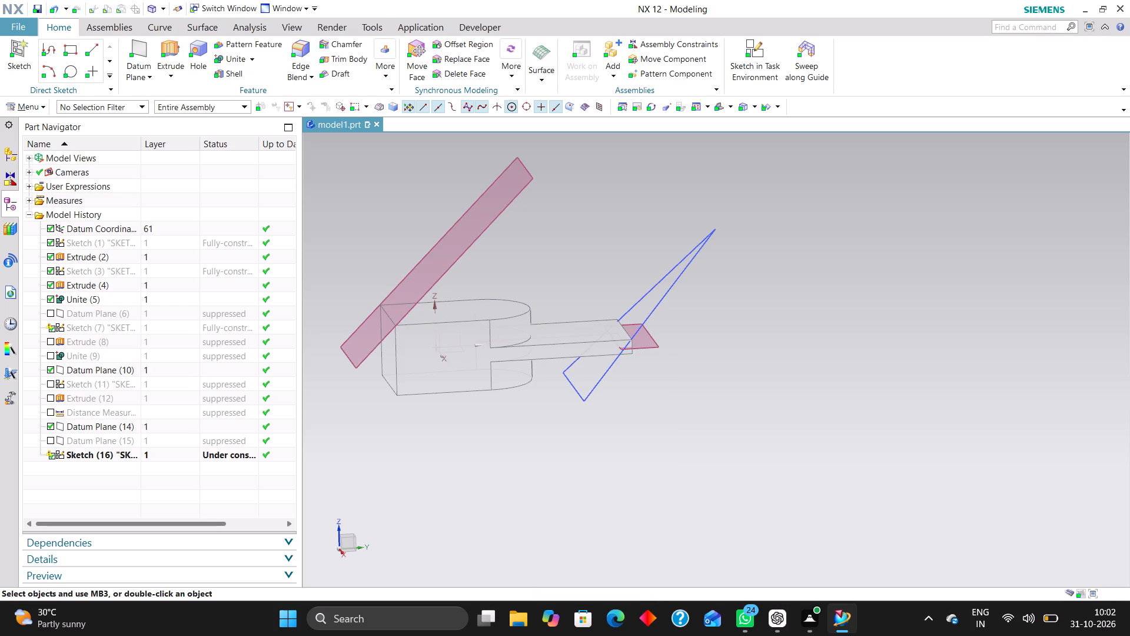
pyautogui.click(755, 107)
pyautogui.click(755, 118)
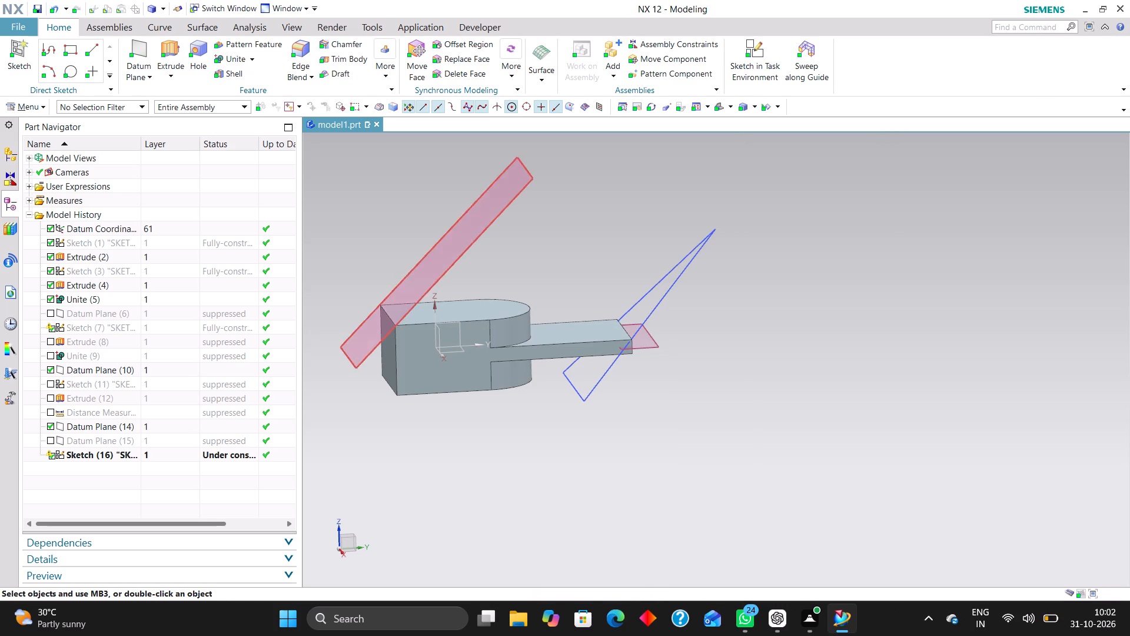
# Hide the long slanted datum plane that passes through the forked block.
pyautogui.moveTo(507, 209); pyautogui.dragTo(494, 271, button='right')
pyautogui.moveTo(505, 206); pyautogui.dragTo(505, 253, button='right')
# Reopen the triangle sketch with rollback and dimension its horizontal base line to 60 mm.
pyautogui.scroll(4, 623, 343)
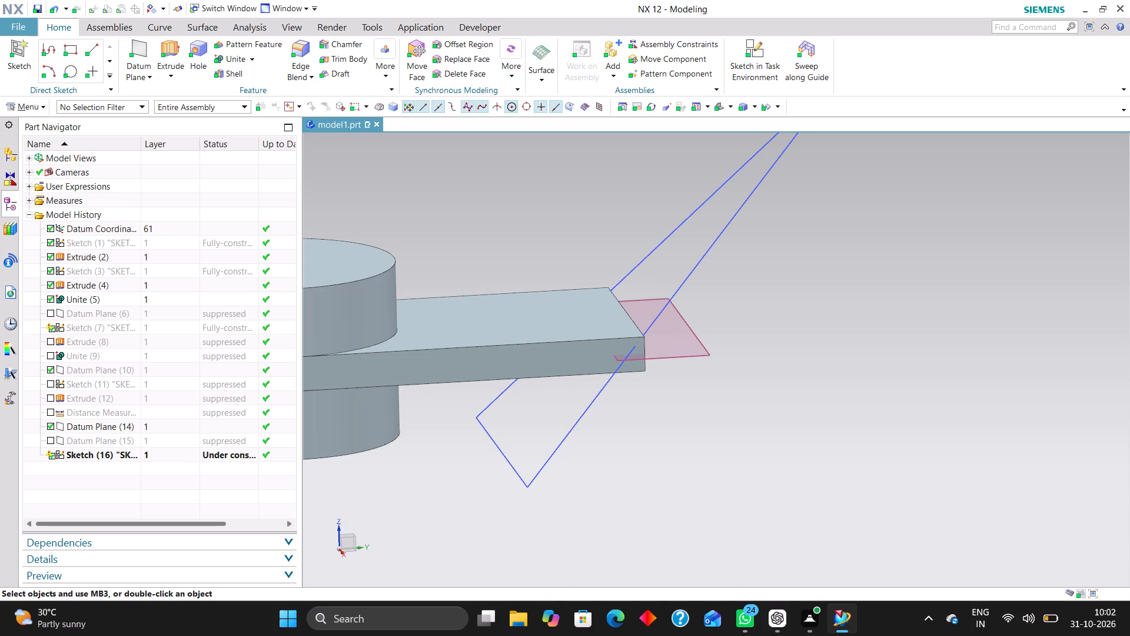
pyautogui.scroll(4, 646, 382)
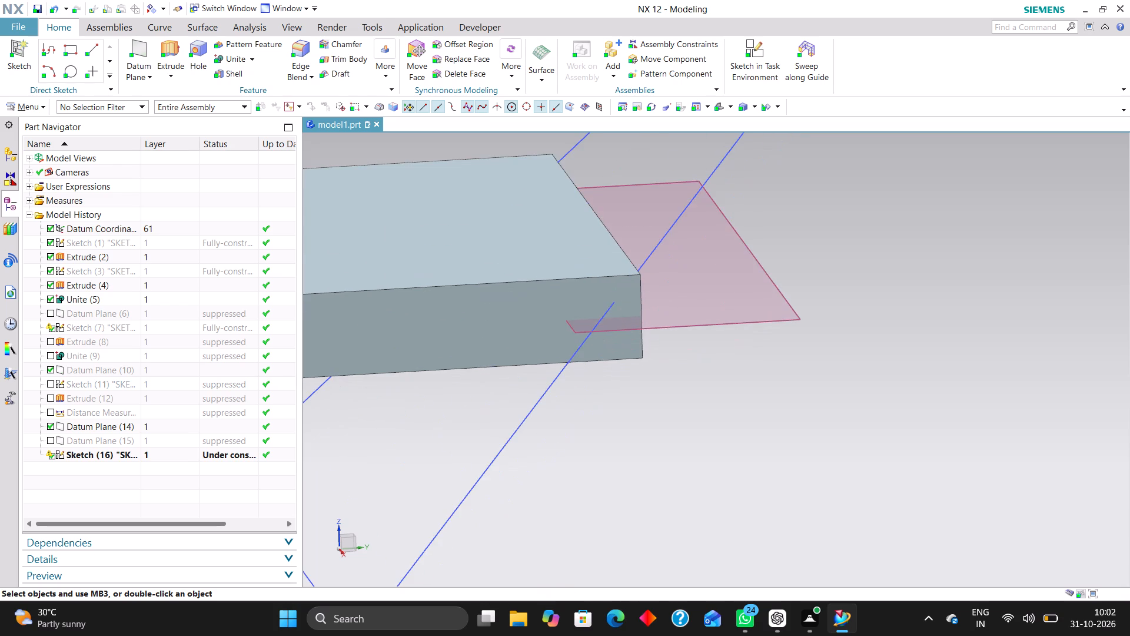
pyautogui.scroll(-5, 647, 344)
pyautogui.rightClick(573, 413)
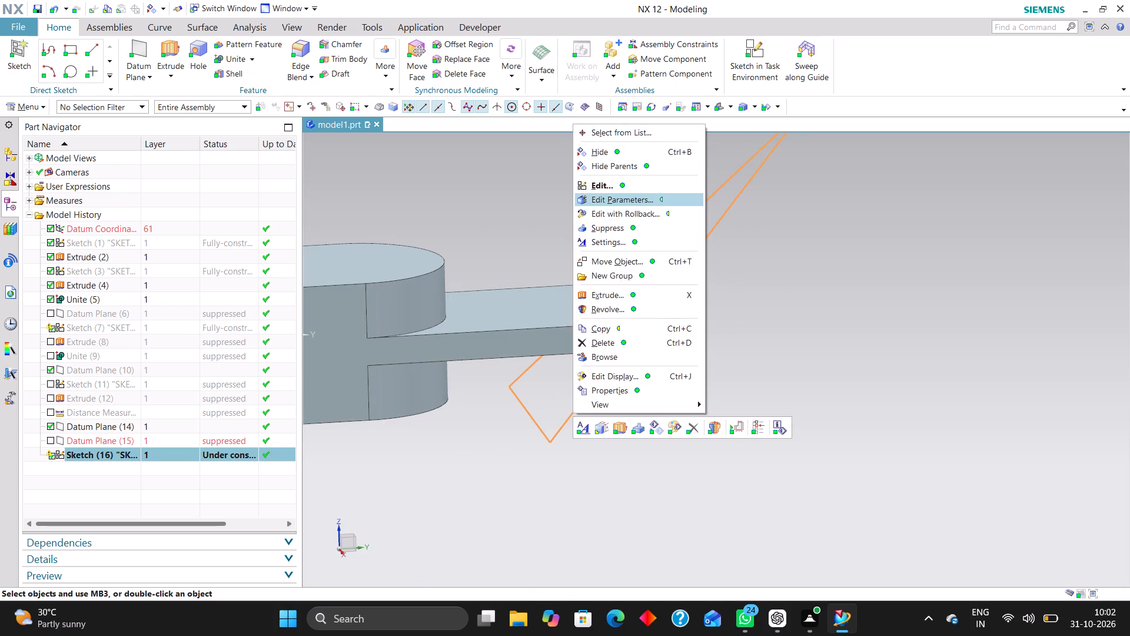
pyautogui.click(630, 214)
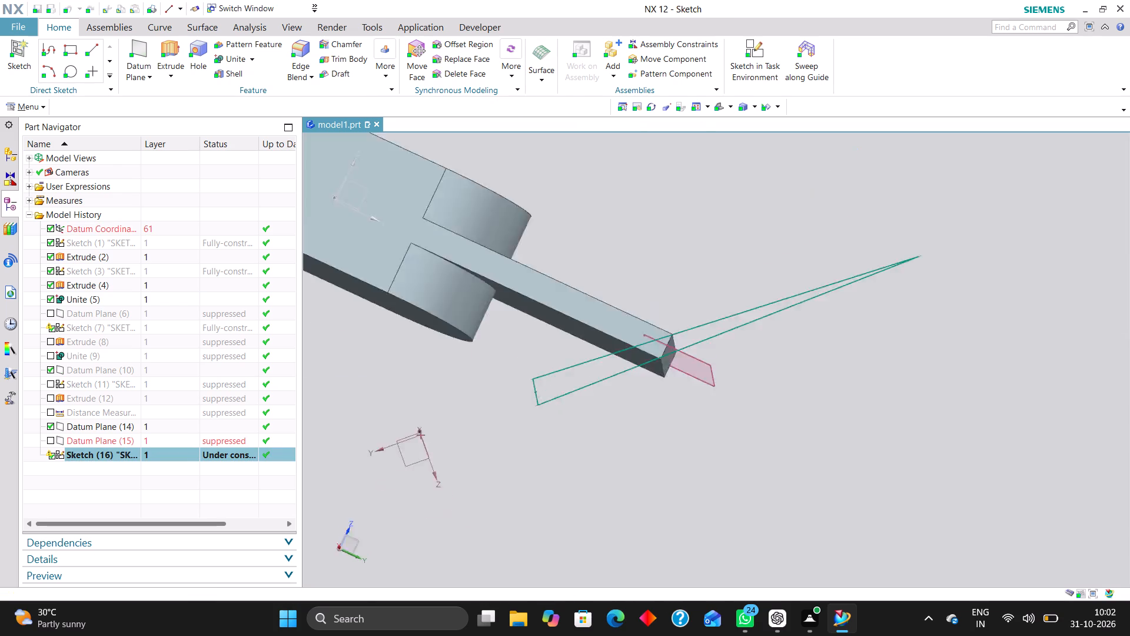
pyautogui.scroll(-4, 554, 246)
pyautogui.scroll(4, 624, 249)
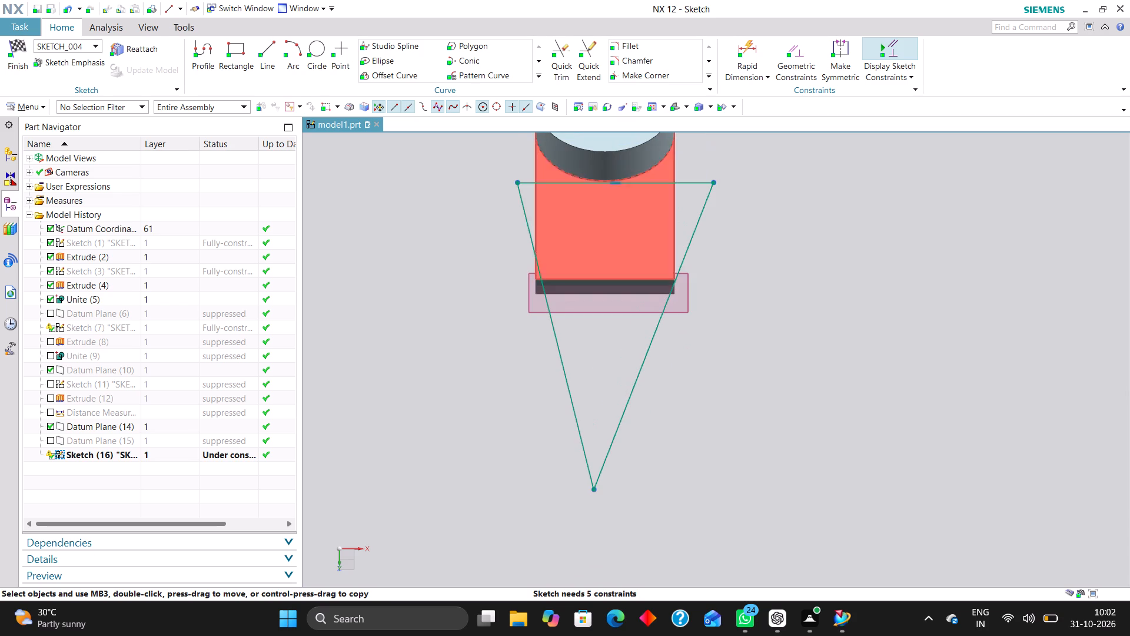
pyautogui.click(747, 43)
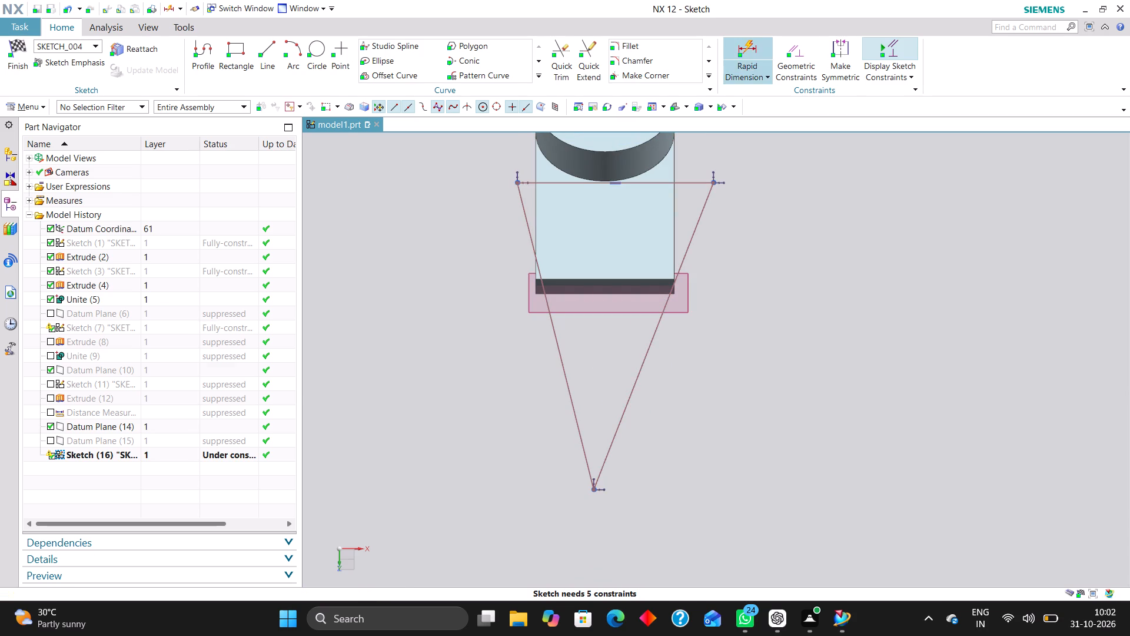
pyautogui.click(652, 184)
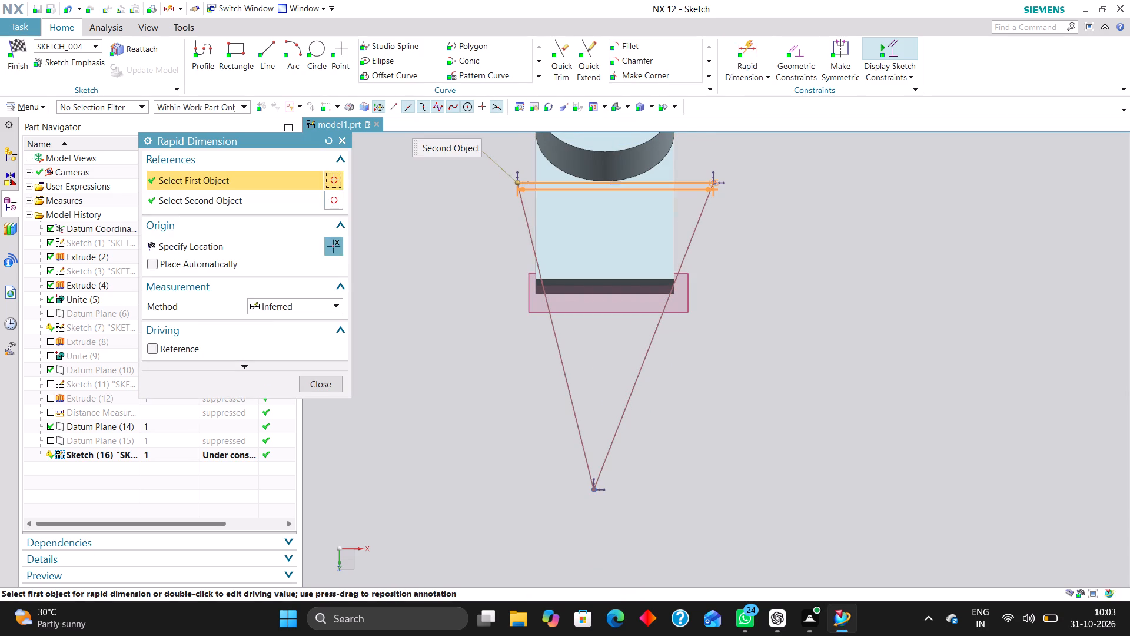
pyautogui.click(614, 339)
pyautogui.write('60')
pyautogui.press('Return')
pyautogui.press('Return')
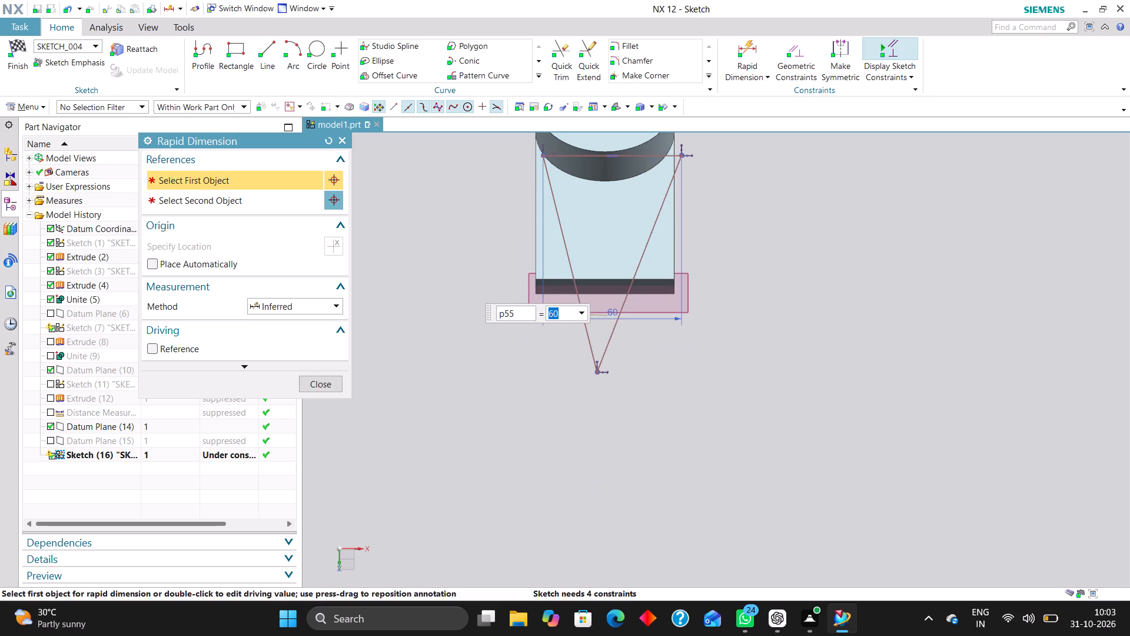
pyautogui.click(328, 382)
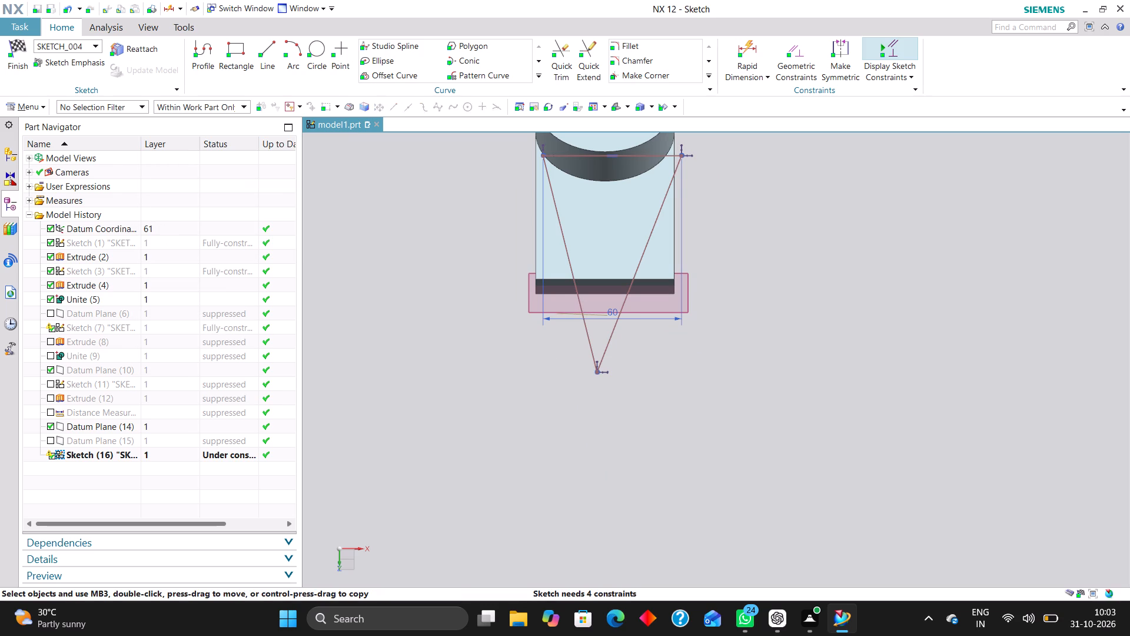
# Move the triangle's base line down the flat arm to just short of its end edge, roughly centred on the arm's width.
pyautogui.scroll(-1, 603, 330)
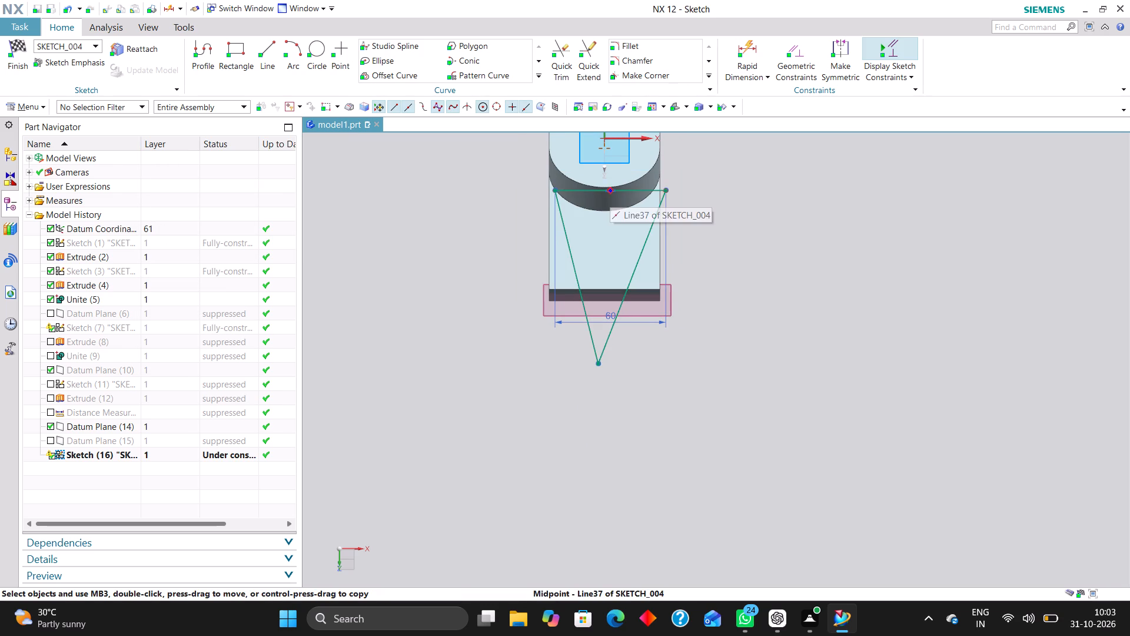
pyautogui.moveTo(611, 191); pyautogui.dragTo(603, 265)
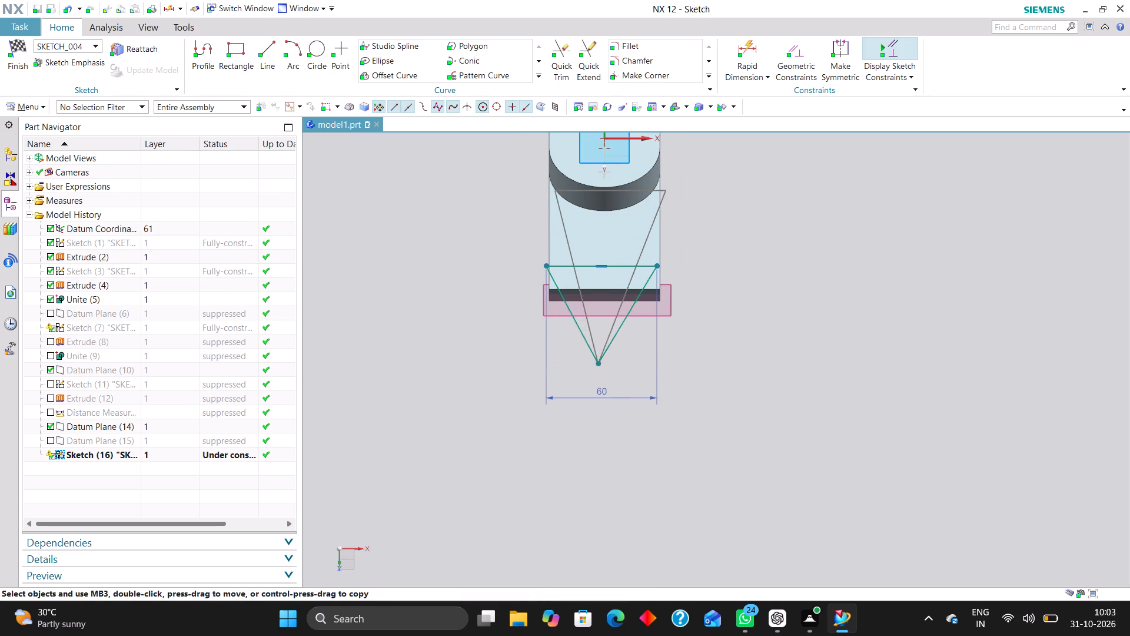
pyautogui.moveTo(603, 265); pyautogui.dragTo(606, 271)
# Dimension the triangle's base line 90 mm from the sketch's horizontal axis.
pyautogui.click(744, 43)
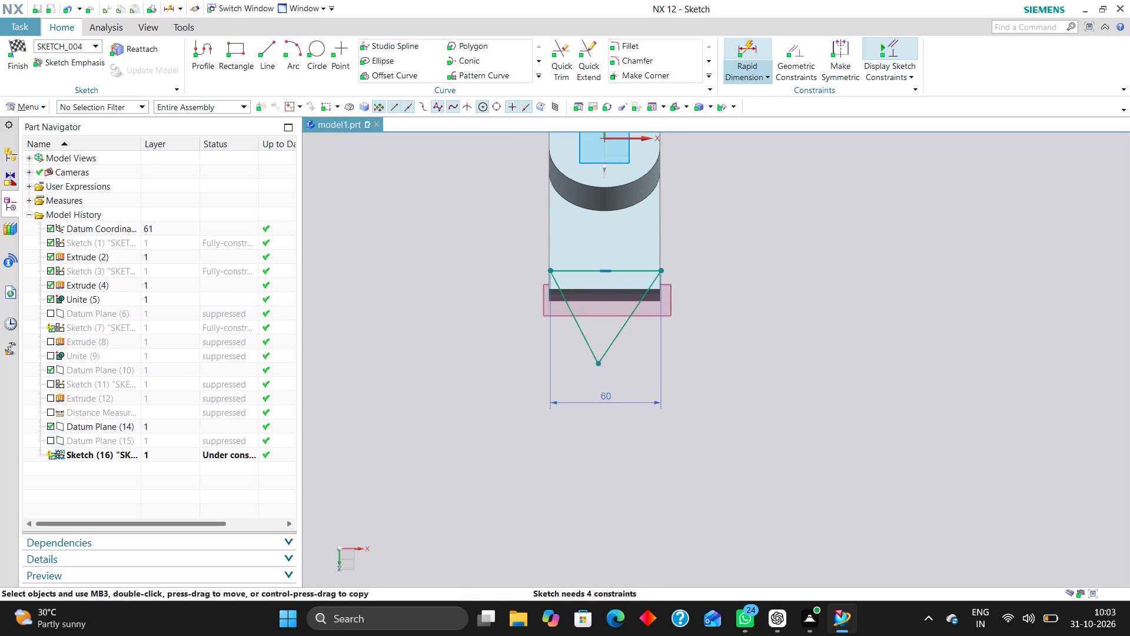
pyautogui.scroll(-2, 703, 268)
pyautogui.scroll(2, 702, 200)
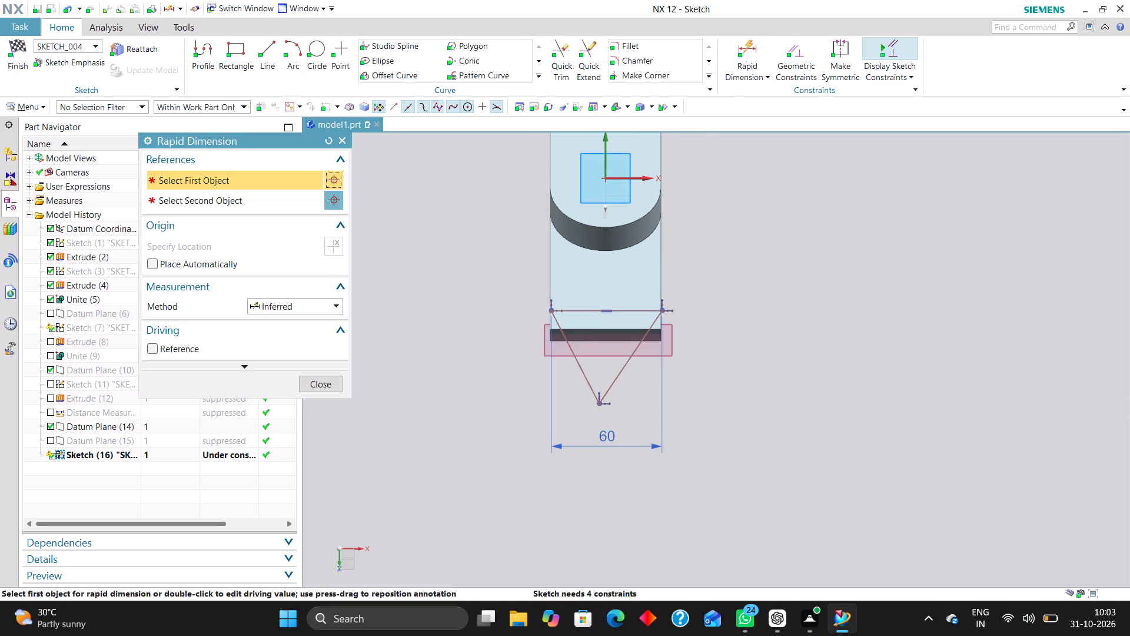
pyautogui.click(634, 180)
pyautogui.click(627, 309)
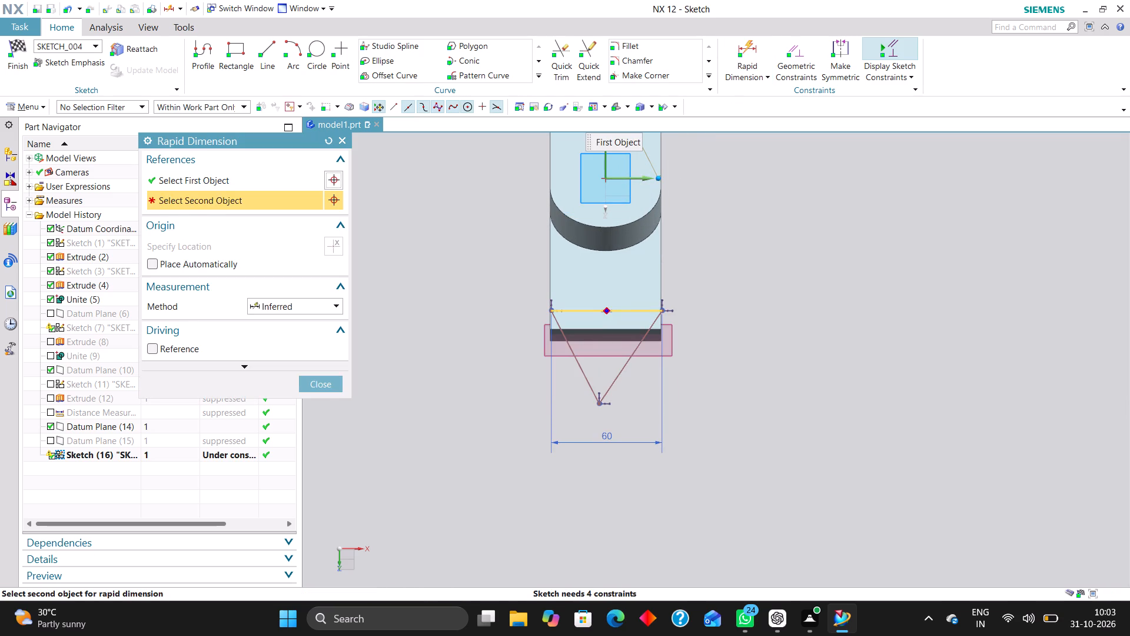
pyautogui.click(719, 261)
pyautogui.write('90')
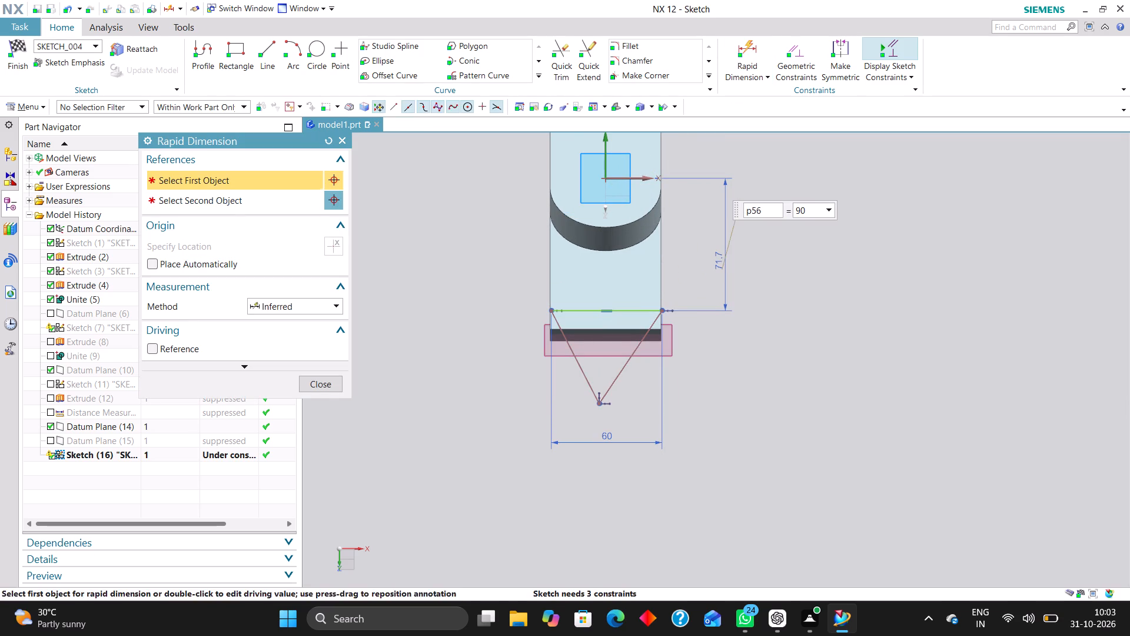
pyautogui.press('Return')
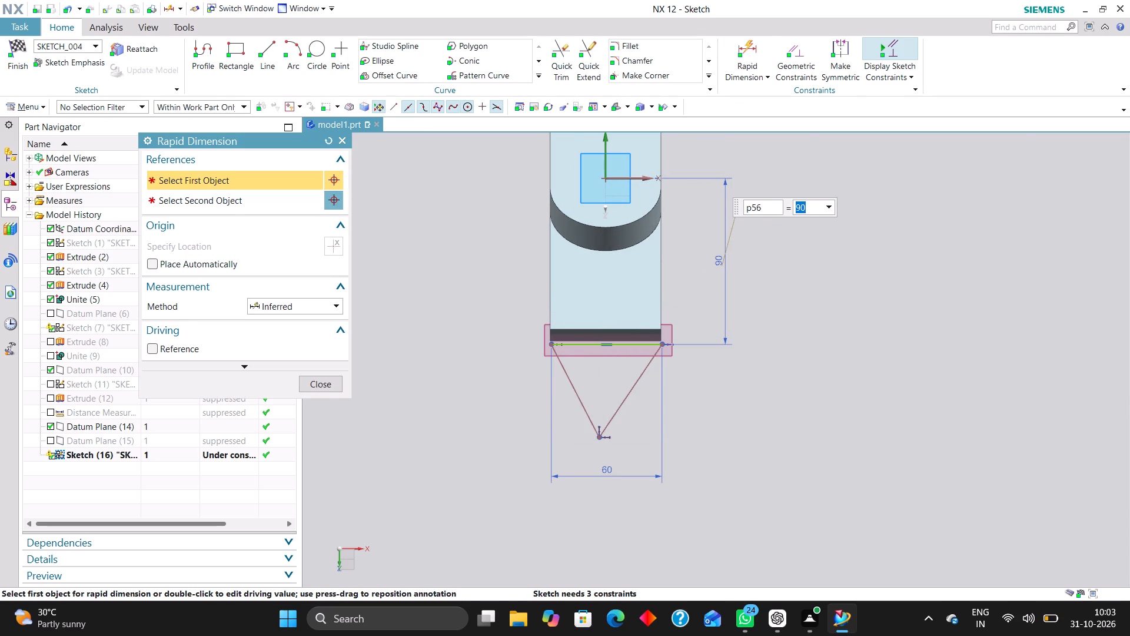
pyautogui.scroll(6, 604, 312)
pyautogui.scroll(-4, 600, 319)
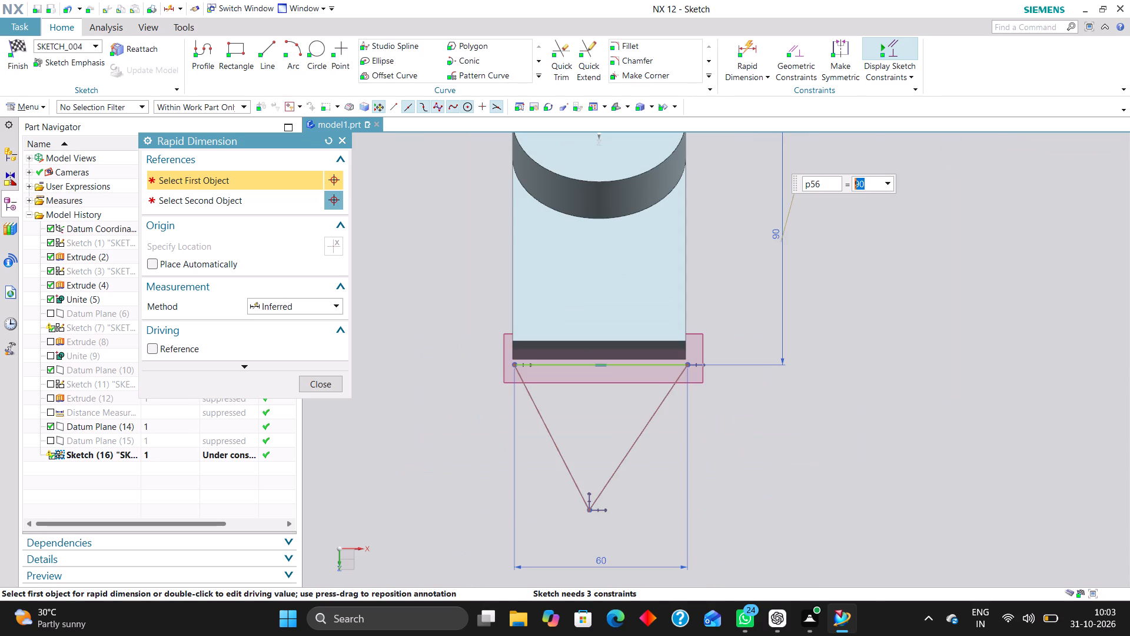
pyautogui.scroll(-1, 640, 294)
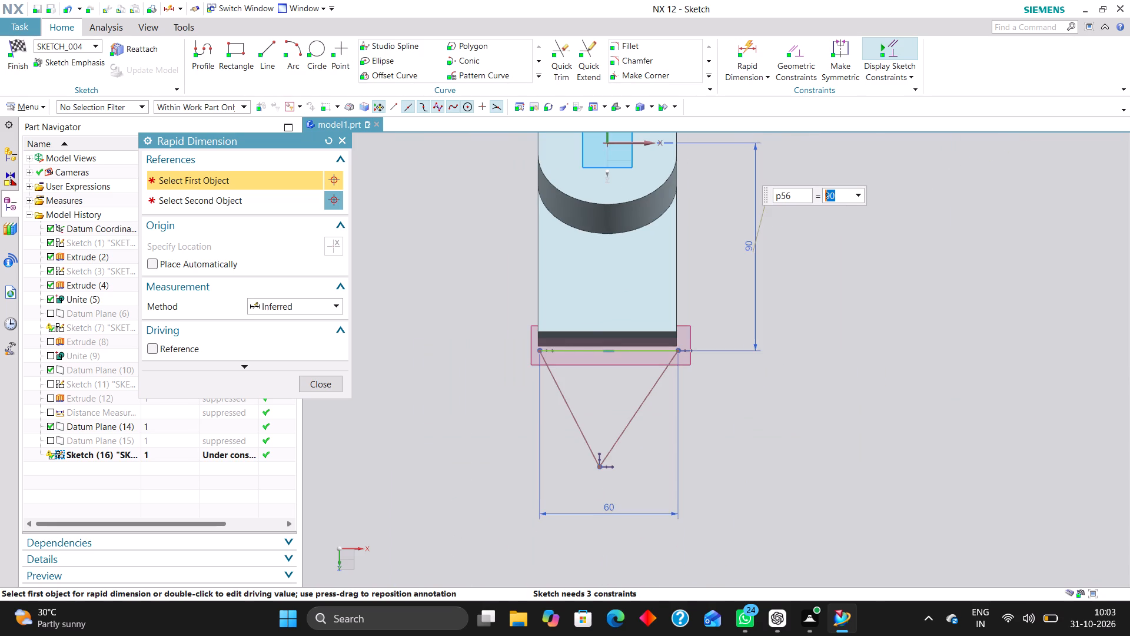
pyautogui.scroll(1, 642, 275)
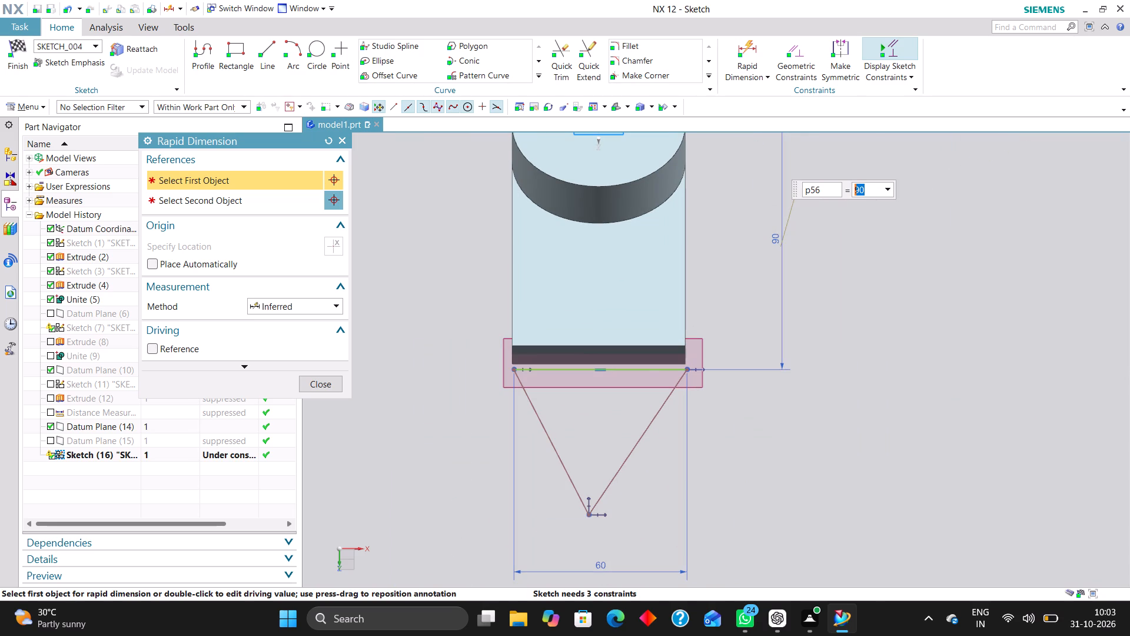
pyautogui.scroll(-3, 507, 314)
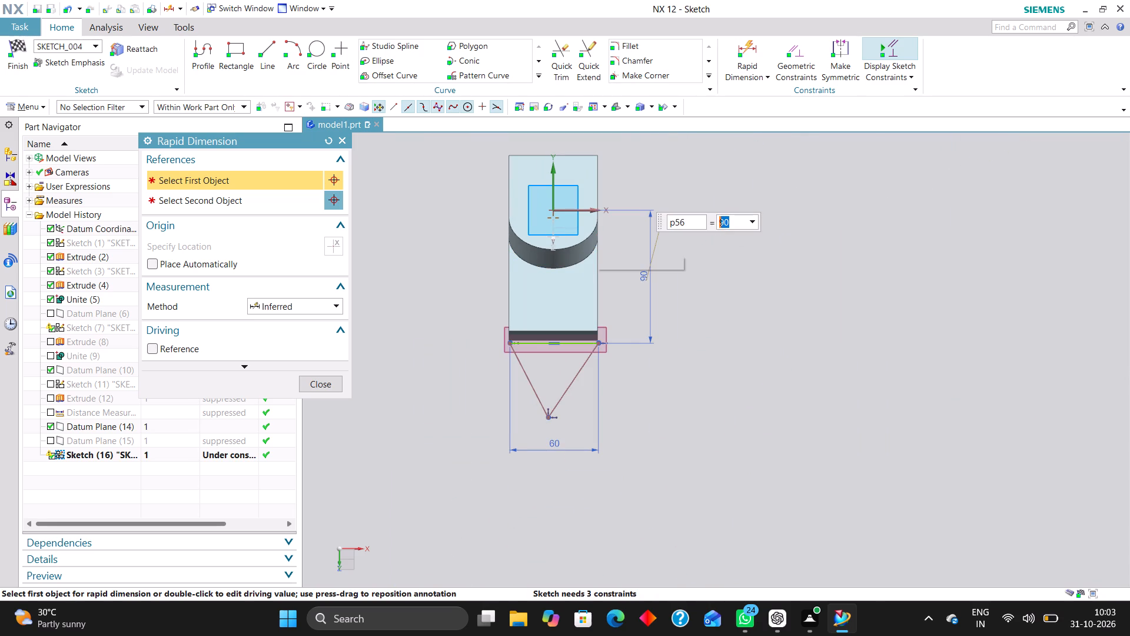
pyautogui.scroll(1, 587, 311)
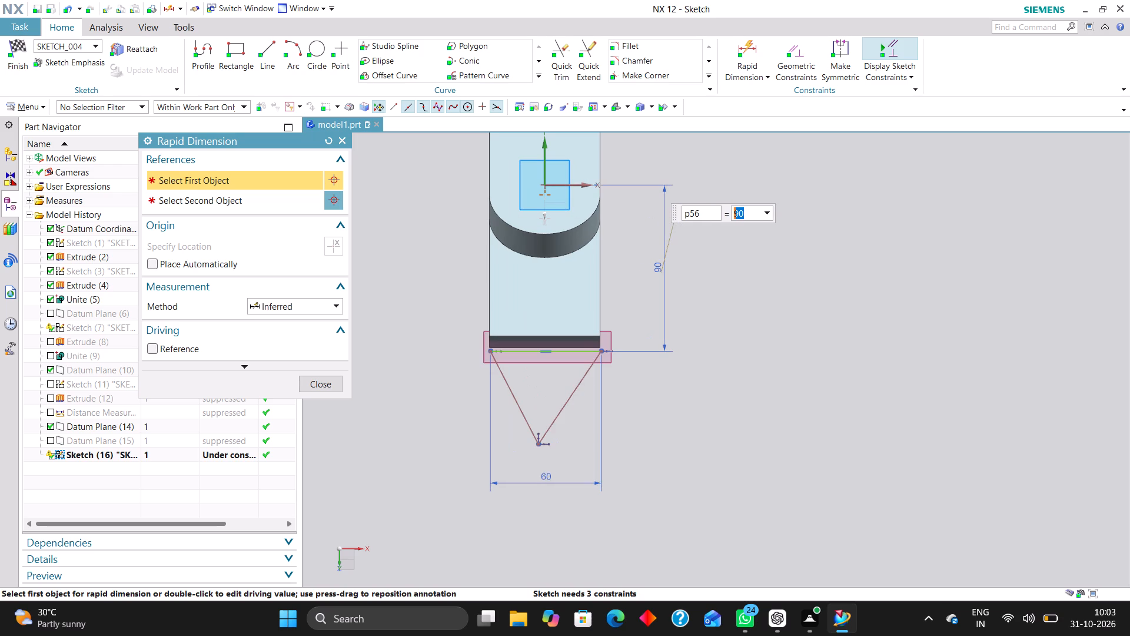
pyautogui.click(327, 380)
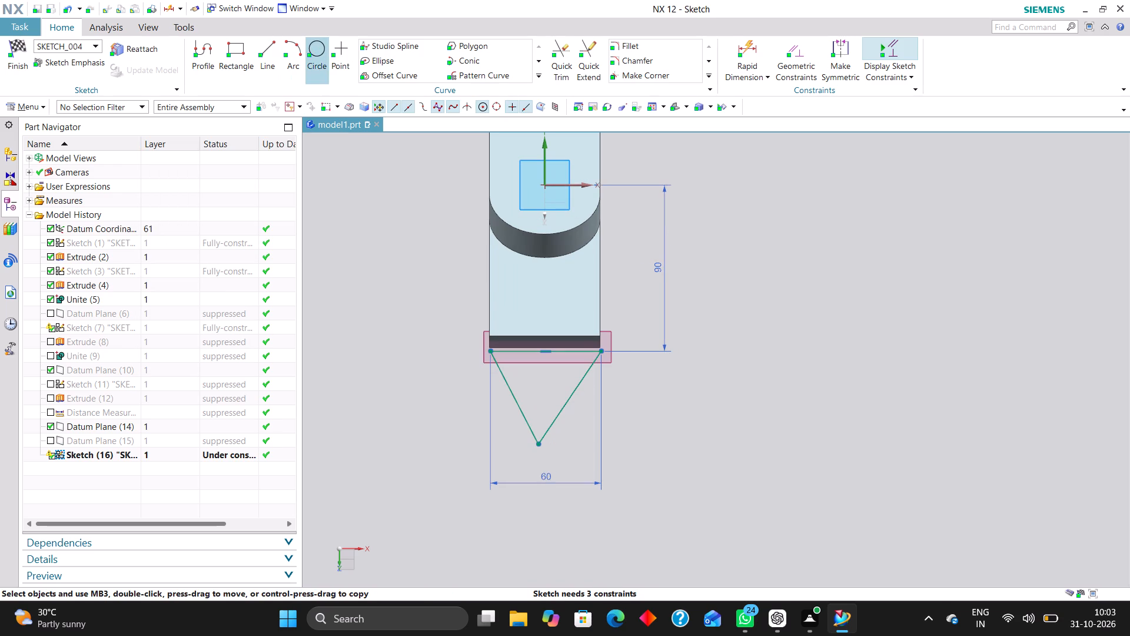
# Draw a circle about 43 mm in diameter centred inside the triangle, just above its lower apex.
pyautogui.click(313, 48)
pyautogui.scroll(3, 539, 454)
pyautogui.click(540, 365)
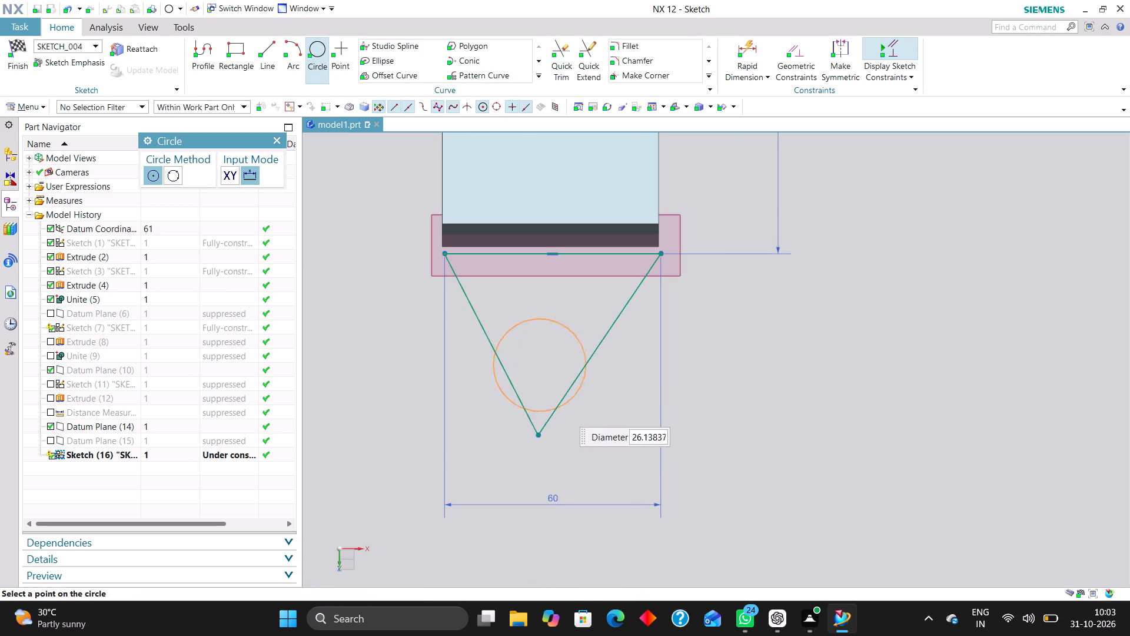
pyautogui.click(573, 429)
pyautogui.scroll(-3, 597, 369)
# Constrain the circle's centre to lie on the sketch's vertical axis with a Point on Curve constraint.
pyautogui.click(798, 55)
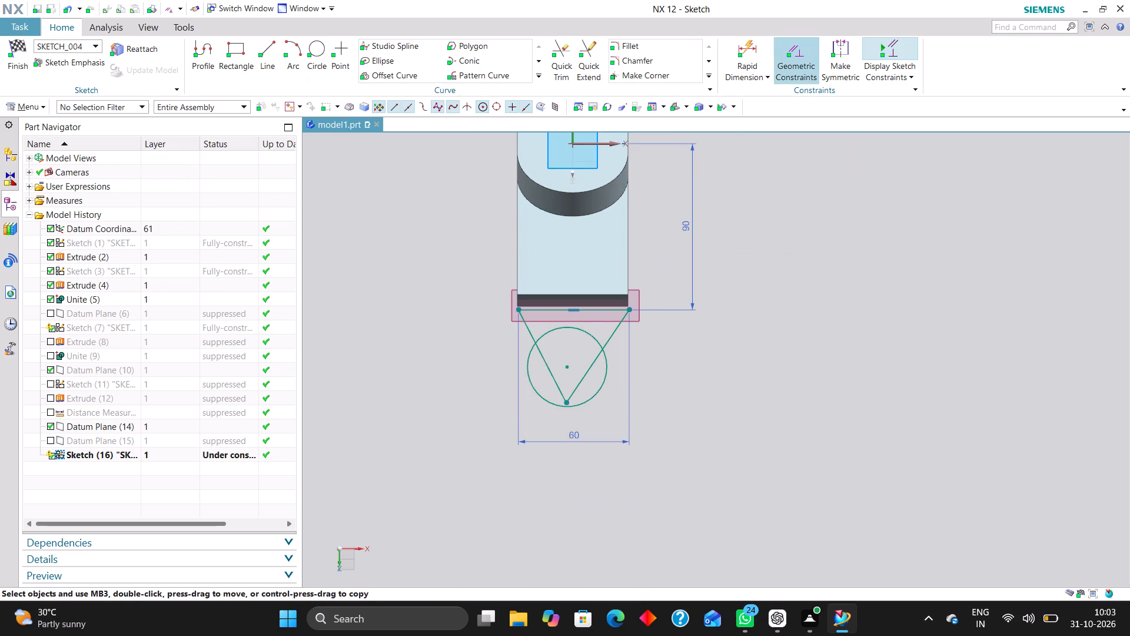
pyautogui.scroll(-2, 587, 312)
pyautogui.click(576, 346)
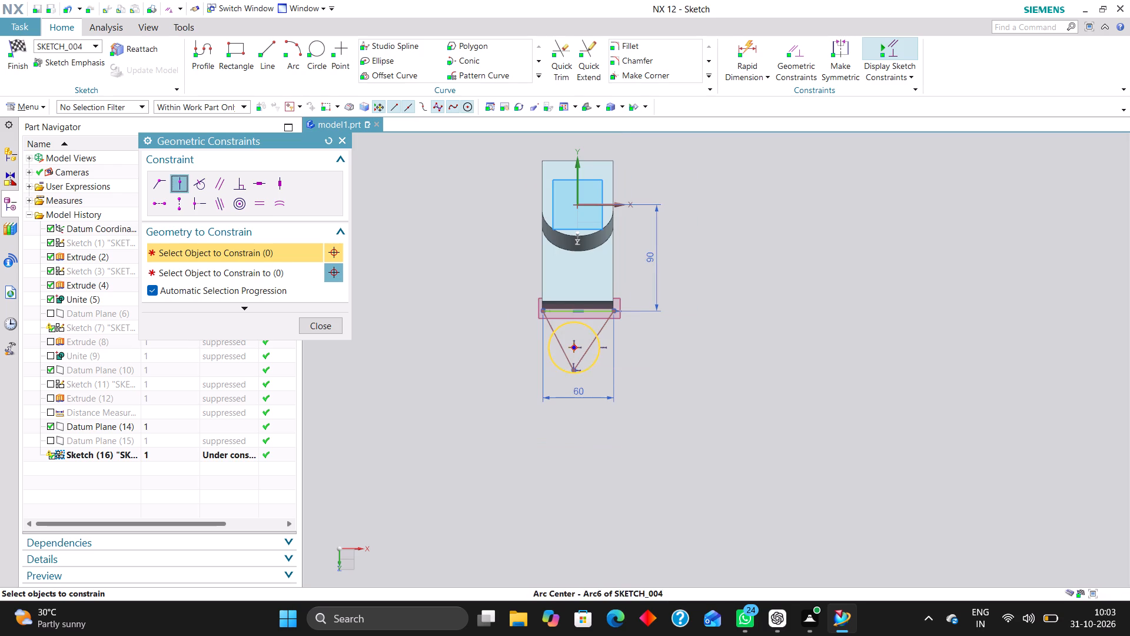
pyautogui.click(577, 183)
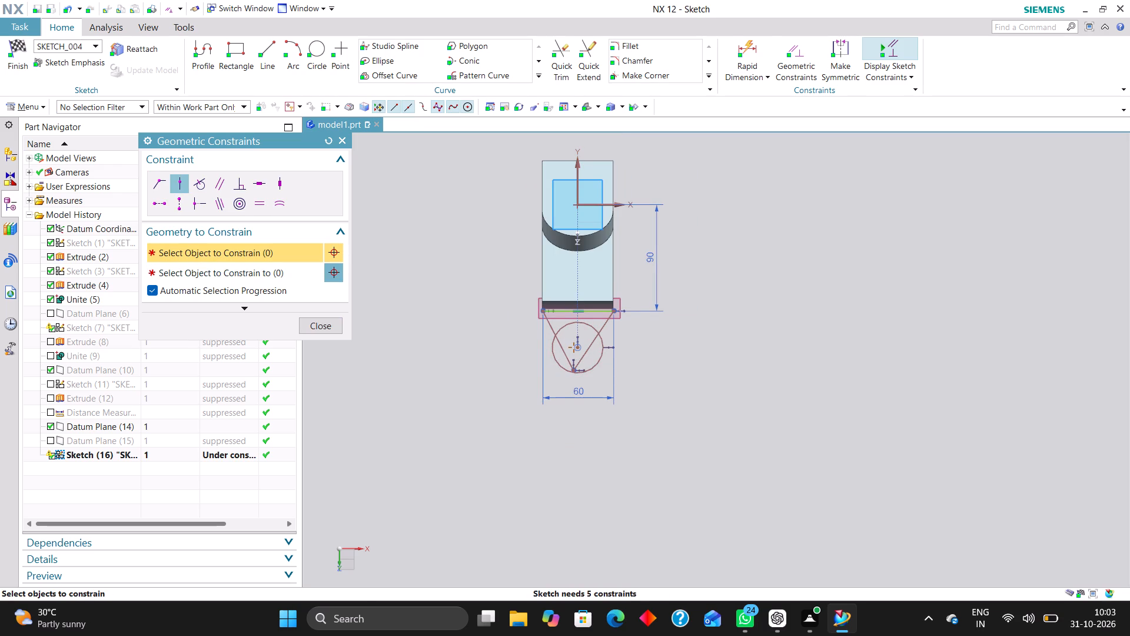
# Add a radial dimension to the circle and set its radius to 15 mm.
pyautogui.click(752, 43)
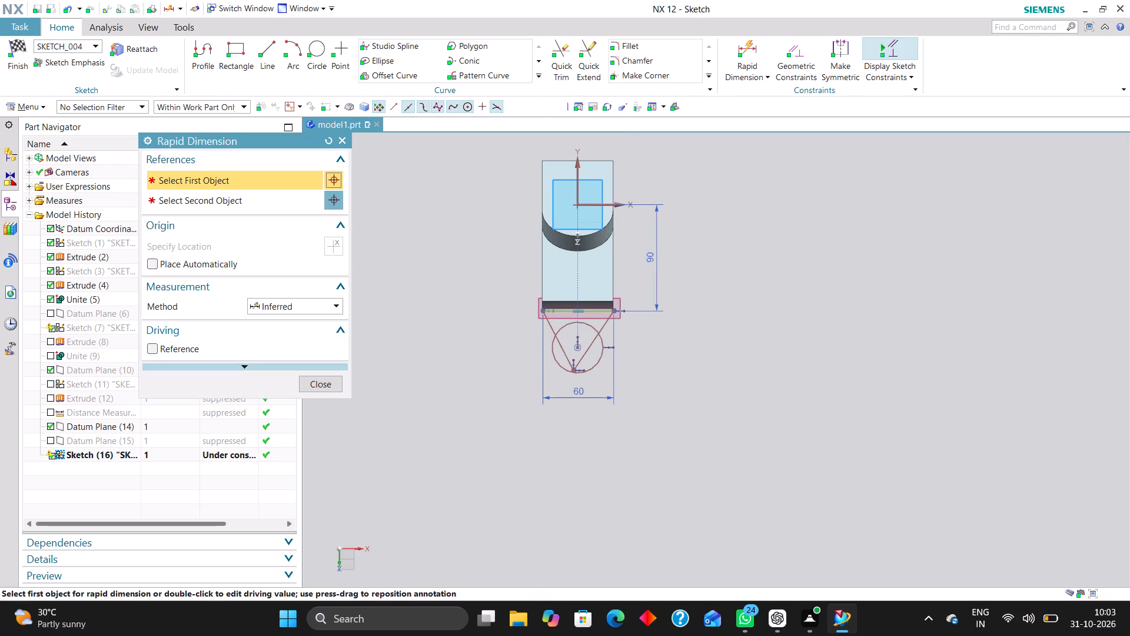
pyautogui.click(308, 313)
pyautogui.click(296, 411)
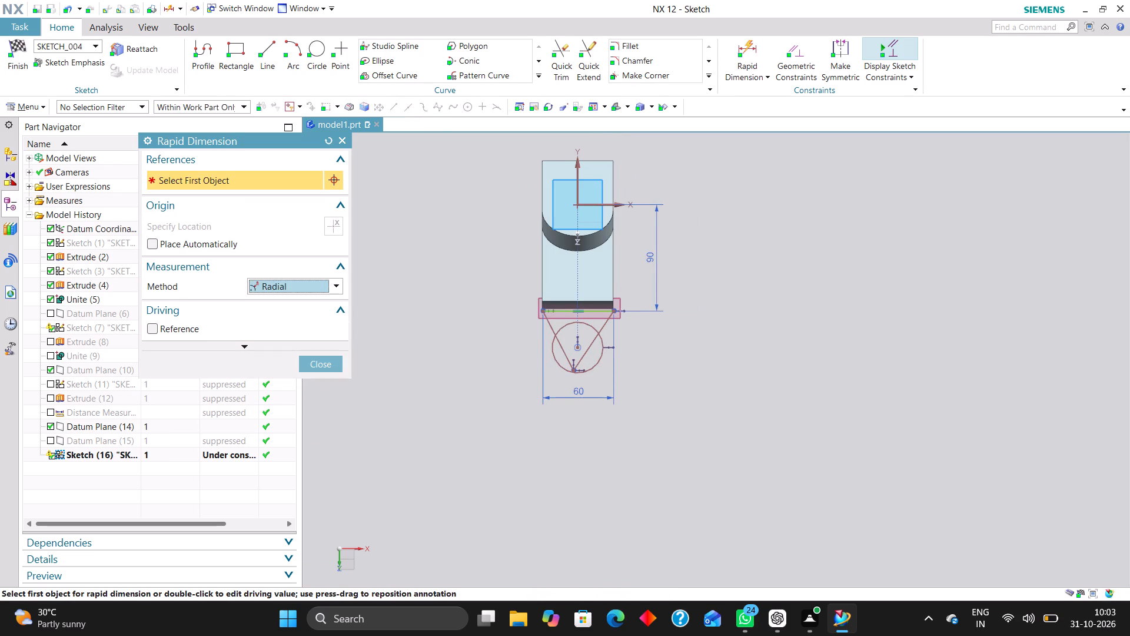
pyautogui.scroll(2, 580, 373)
pyautogui.click(601, 360)
pyautogui.click(634, 389)
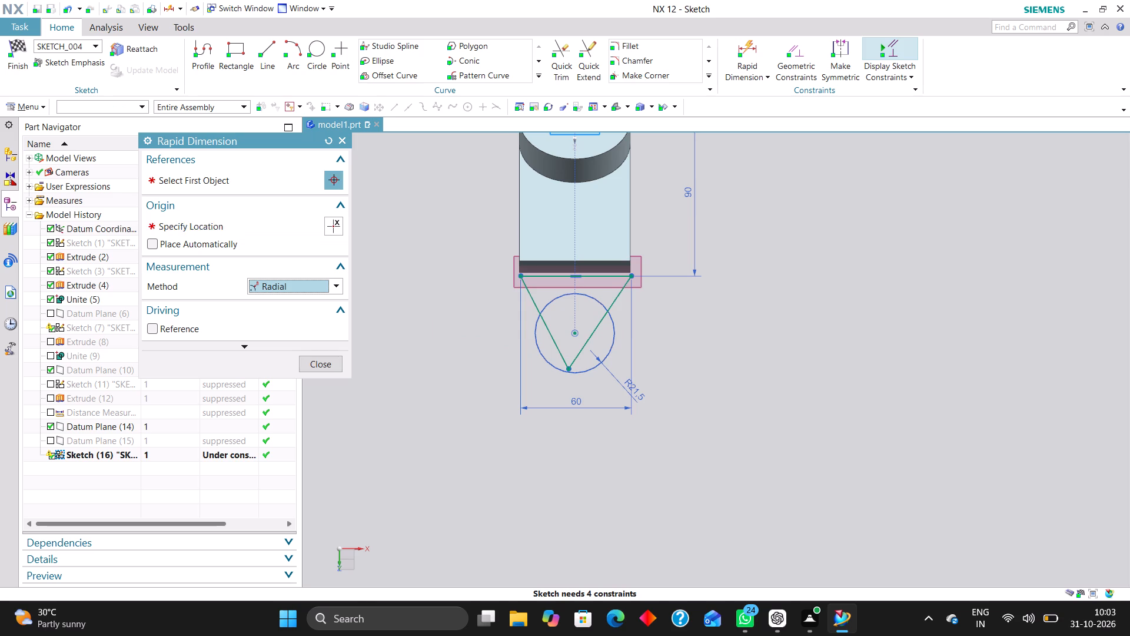
pyautogui.write('15')
pyautogui.press('Return')
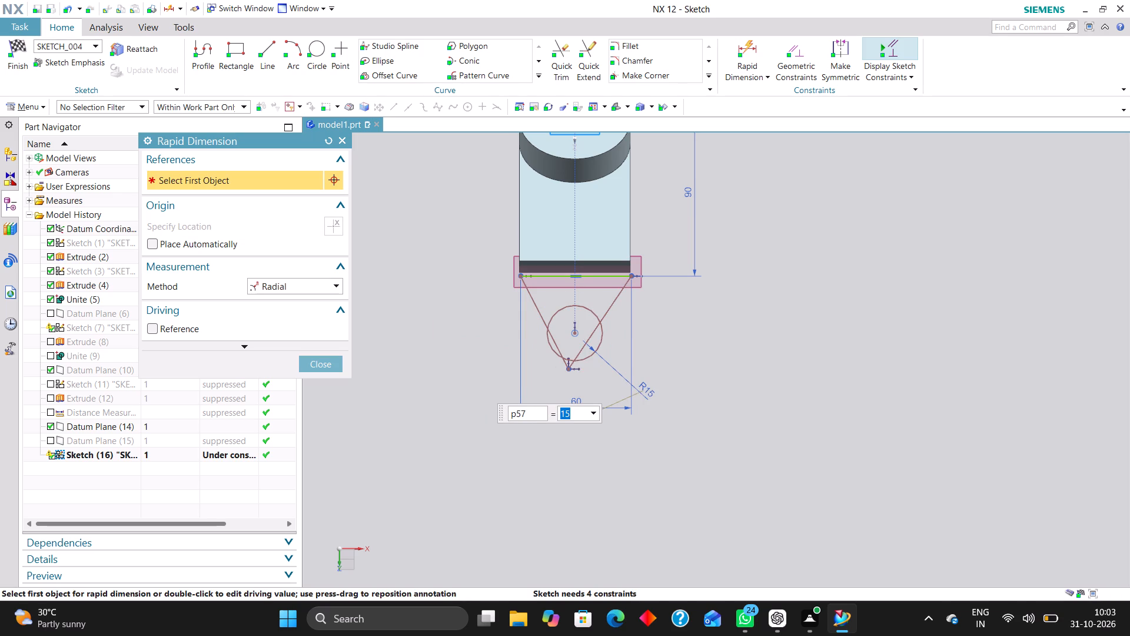
# Dimension the circle's centre from the triangle's base line using the Inferred method and set the distance to 38+7.5 mm.
pyautogui.click(323, 286)
pyautogui.click(318, 302)
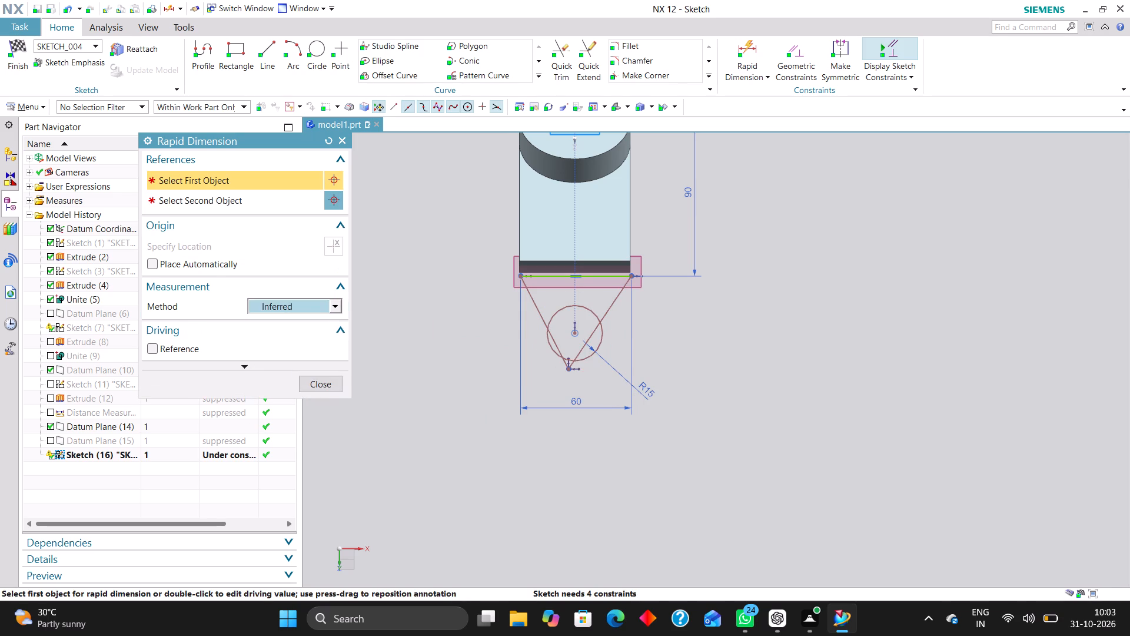
pyautogui.click(593, 276)
pyautogui.click(576, 329)
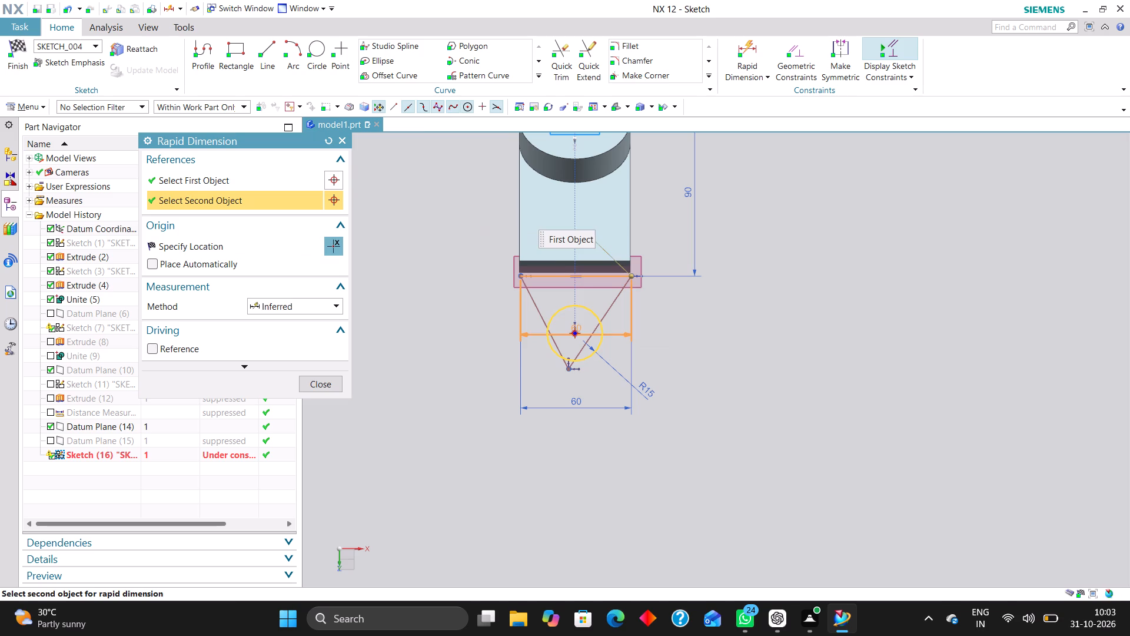
pyautogui.click(697, 306)
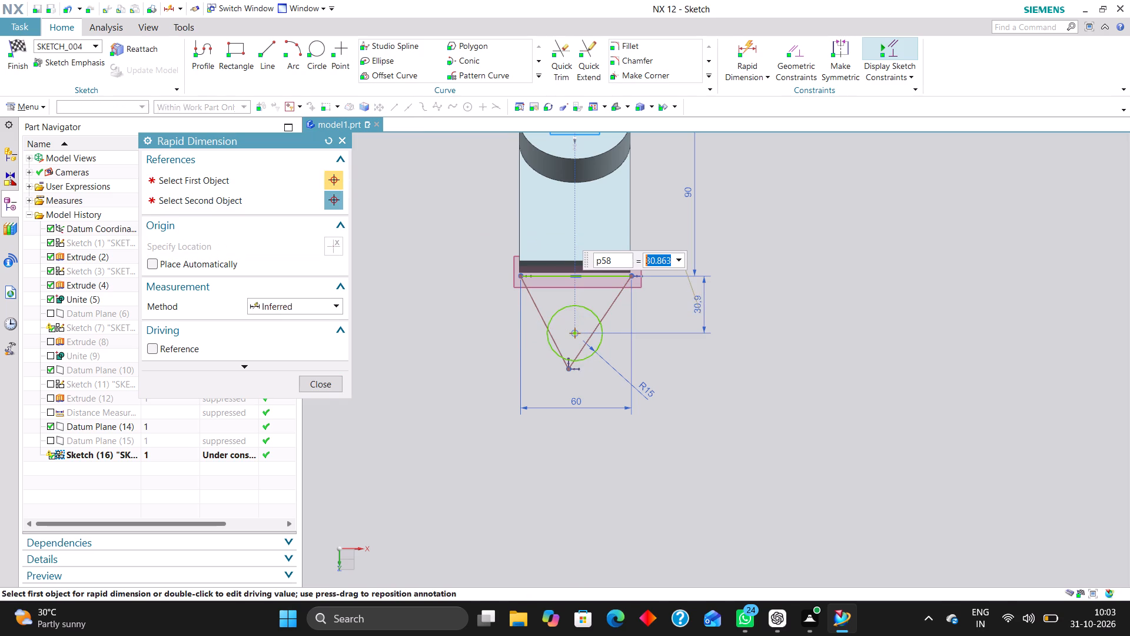
pyautogui.write('38*')
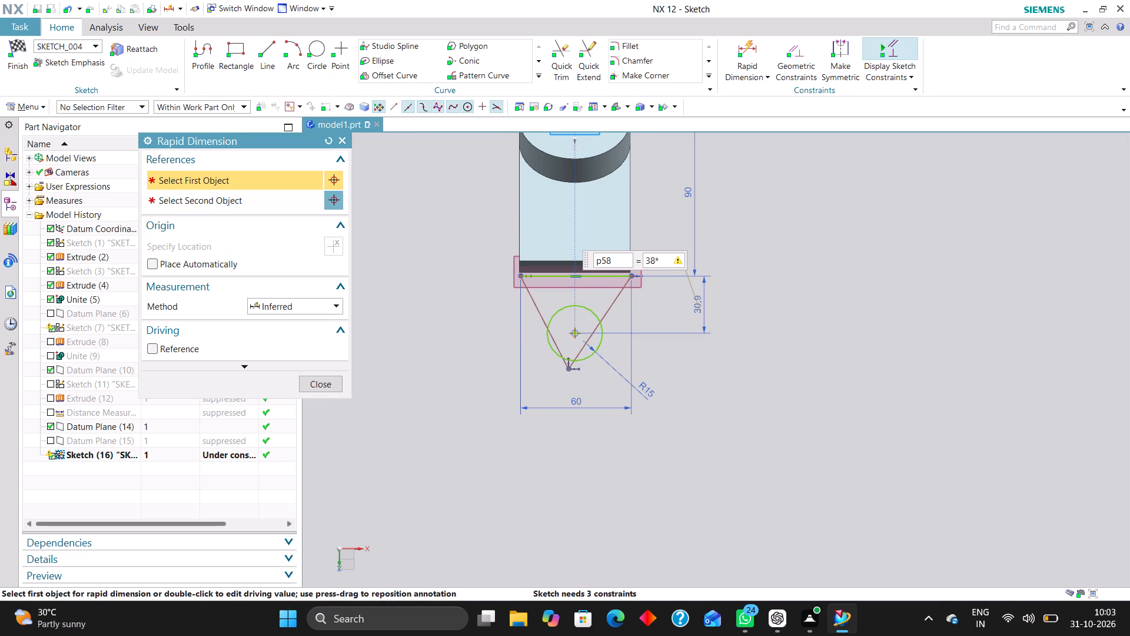
pyautogui.press('BackSpace')
pyautogui.press('+')
pyautogui.write('7.5')
pyautogui.press('Return')
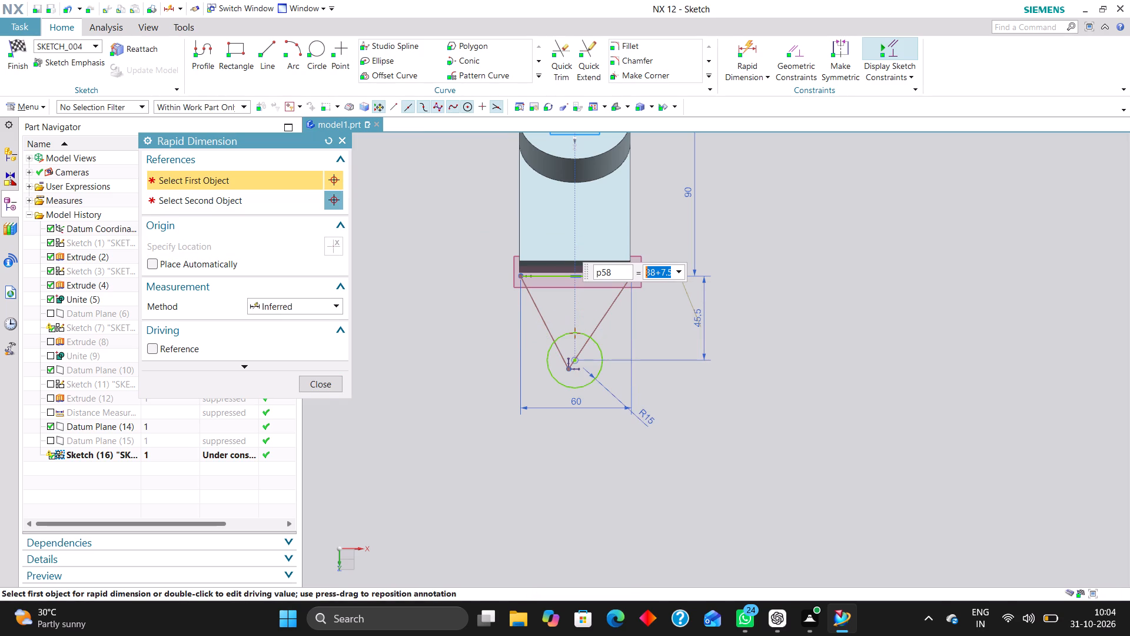
pyautogui.click(317, 382)
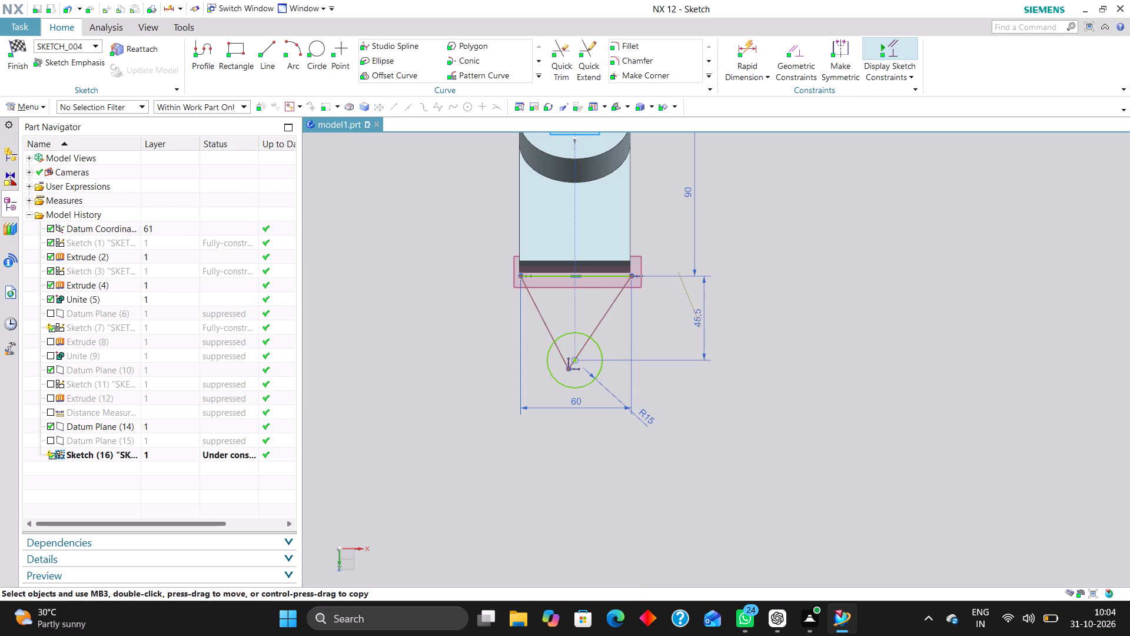
# Separate the two slanted lines at the lower apex, moving the left line's free end outside the circle on its left side.
pyautogui.scroll(1, 569, 358)
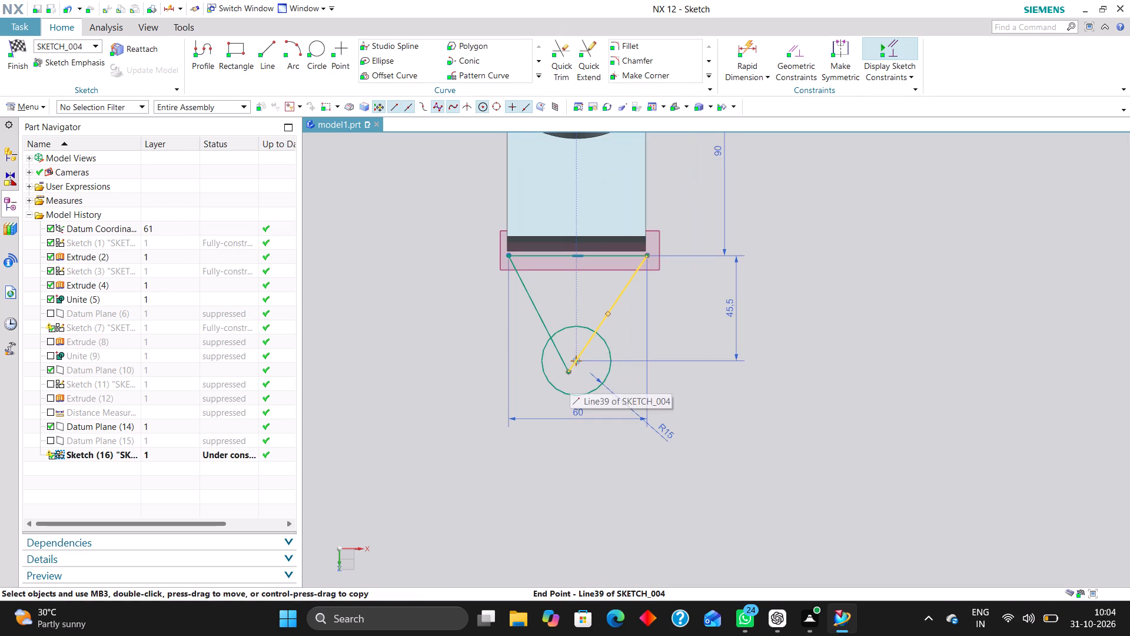
pyautogui.moveTo(568, 378); pyautogui.dragTo(502, 379, button='right')
pyautogui.moveTo(565, 364); pyautogui.dragTo(537, 368)
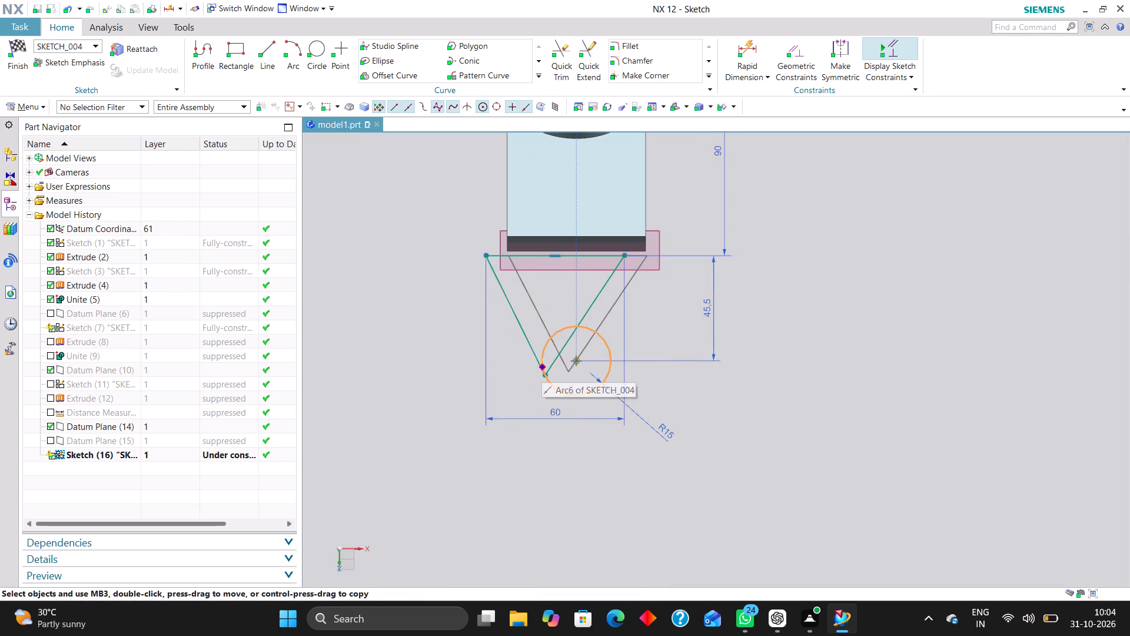
pyautogui.moveTo(537, 368); pyautogui.dragTo(567, 377)
pyautogui.moveTo(576, 389); pyautogui.dragTo(521, 390, button='right')
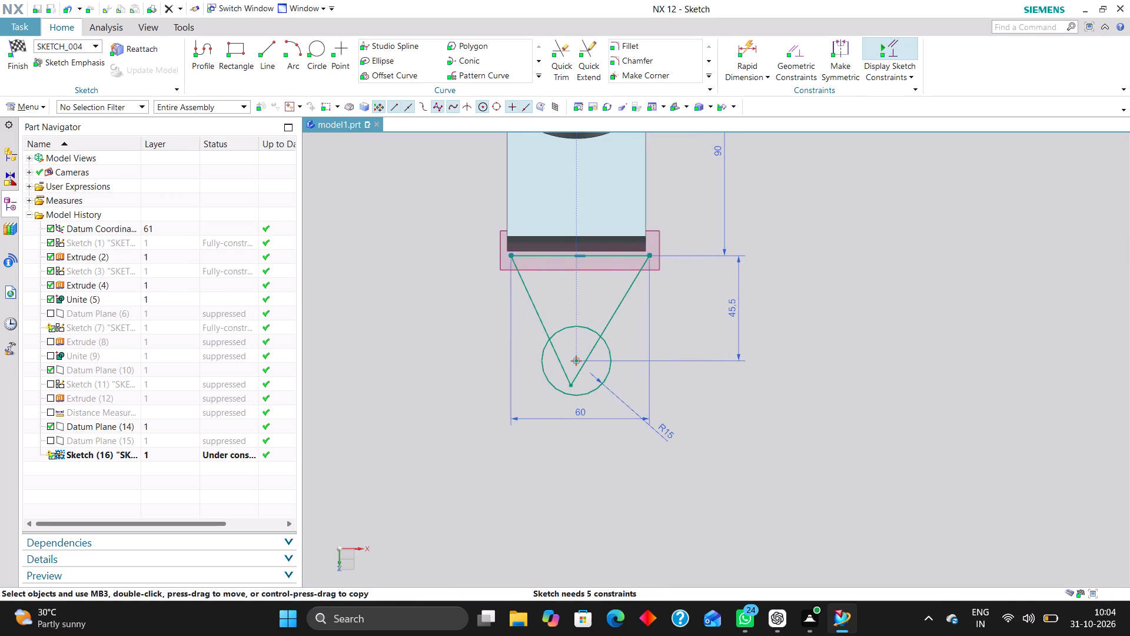
pyautogui.moveTo(579, 377); pyautogui.dragTo(586, 377)
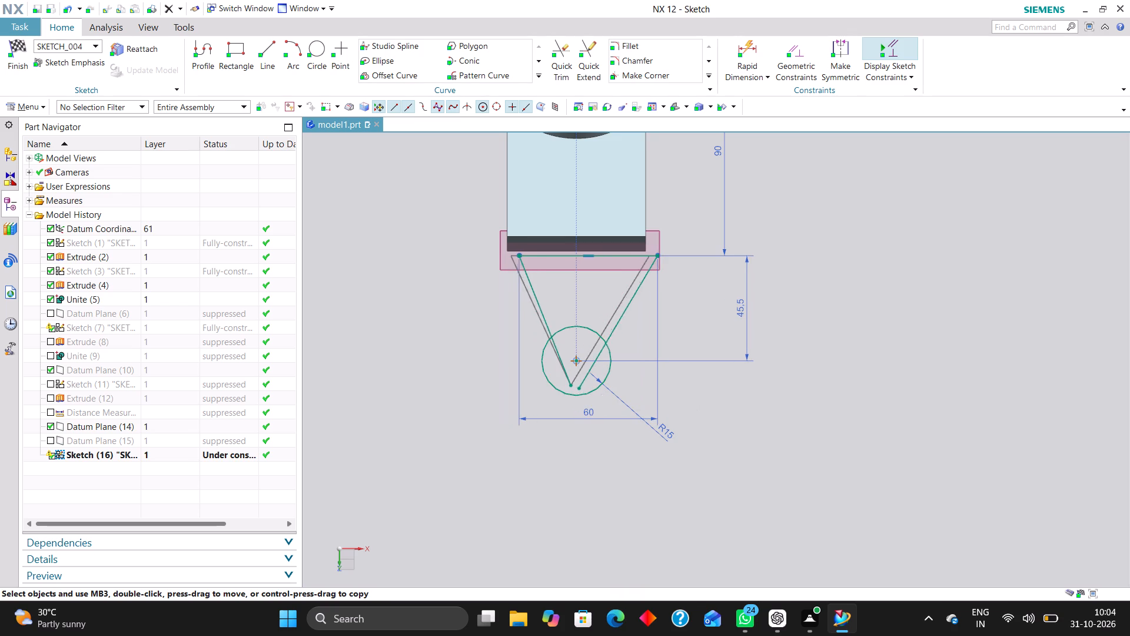
pyautogui.moveTo(586, 377); pyautogui.dragTo(587, 379)
pyautogui.moveTo(569, 381); pyautogui.dragTo(570, 386)
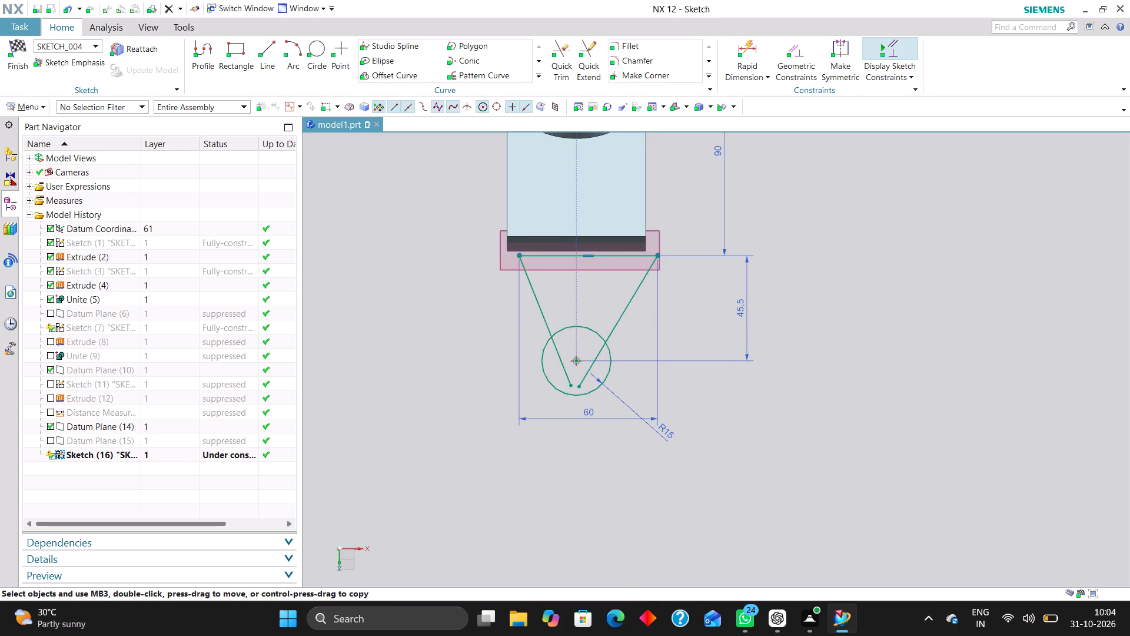
pyautogui.moveTo(570, 386); pyautogui.dragTo(531, 382)
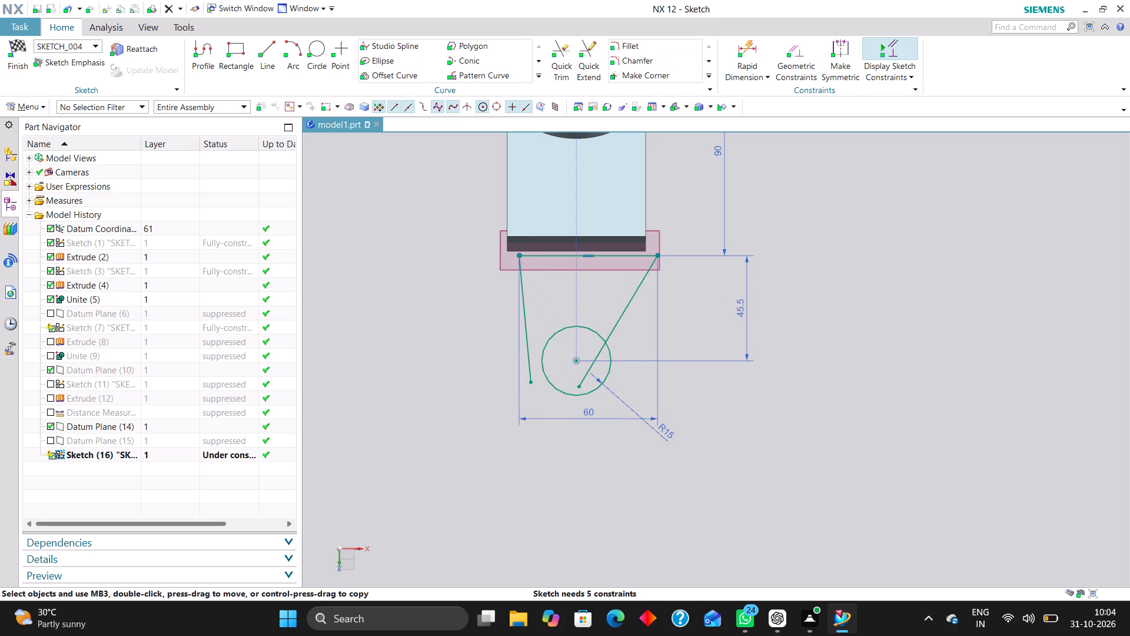
# Apply Tangent constraints between the circle and the two slanted lines.
pyautogui.click(793, 54)
pyautogui.click(205, 187)
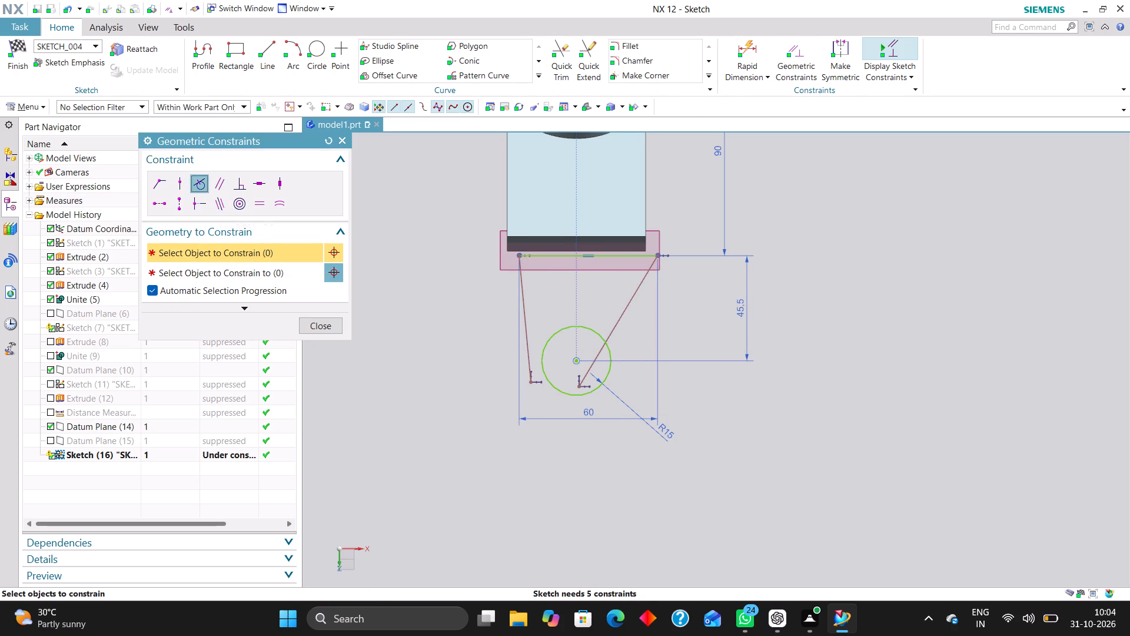
pyautogui.click(547, 385)
pyautogui.click(526, 362)
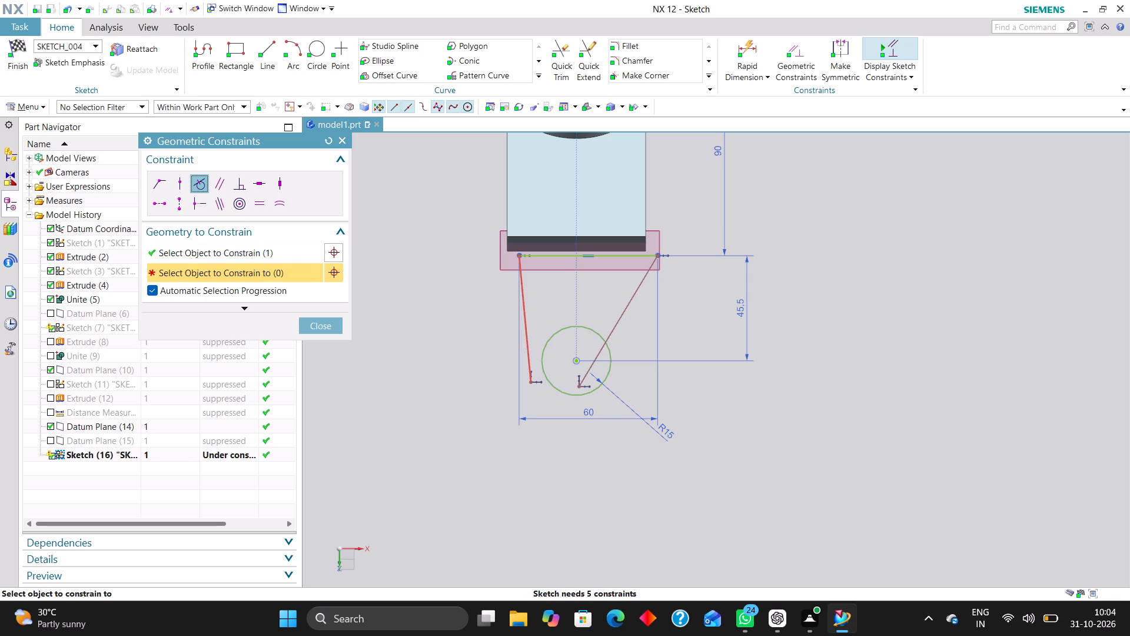
pyautogui.click(591, 327)
pyautogui.click(618, 329)
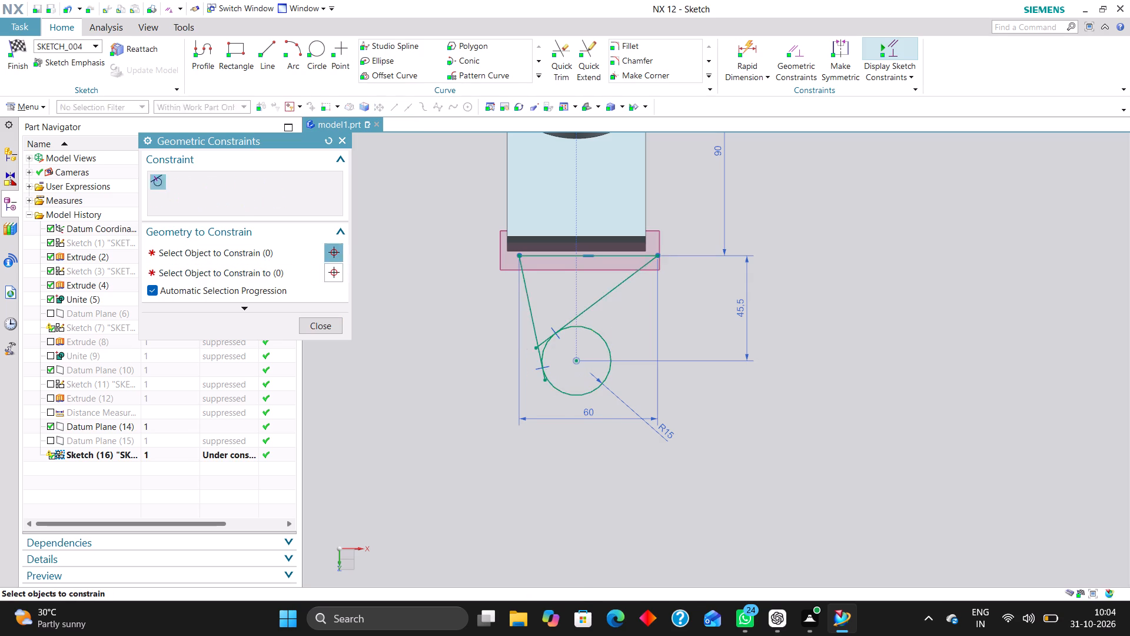
pyautogui.click(335, 327)
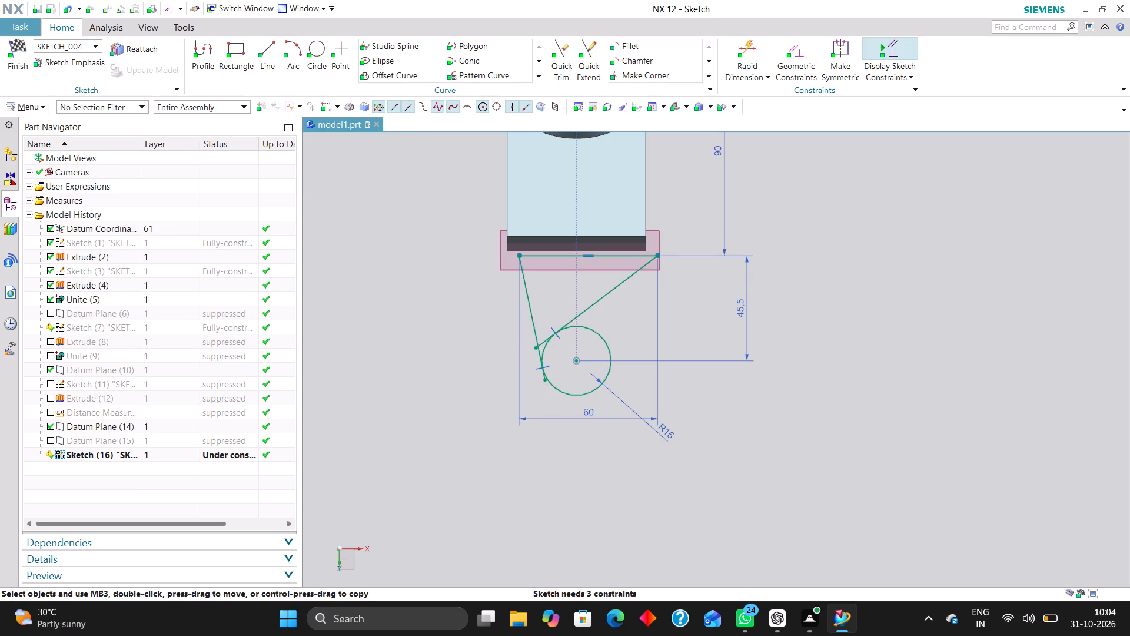
# Move the right slanted line's lower end across to the circle's right side and make the line tangent to the circle there.
pyautogui.moveTo(556, 327); pyautogui.dragTo(489, 339, button='right')
pyautogui.moveTo(534, 348); pyautogui.dragTo(573, 363)
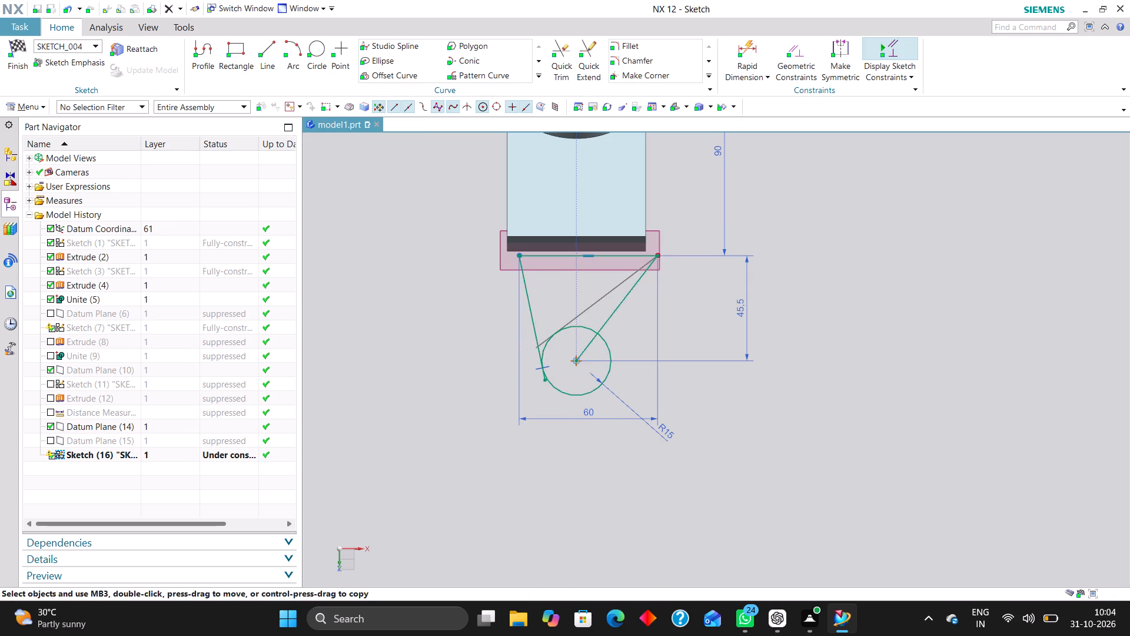
pyautogui.moveTo(573, 363); pyautogui.dragTo(622, 372)
pyautogui.click(788, 64)
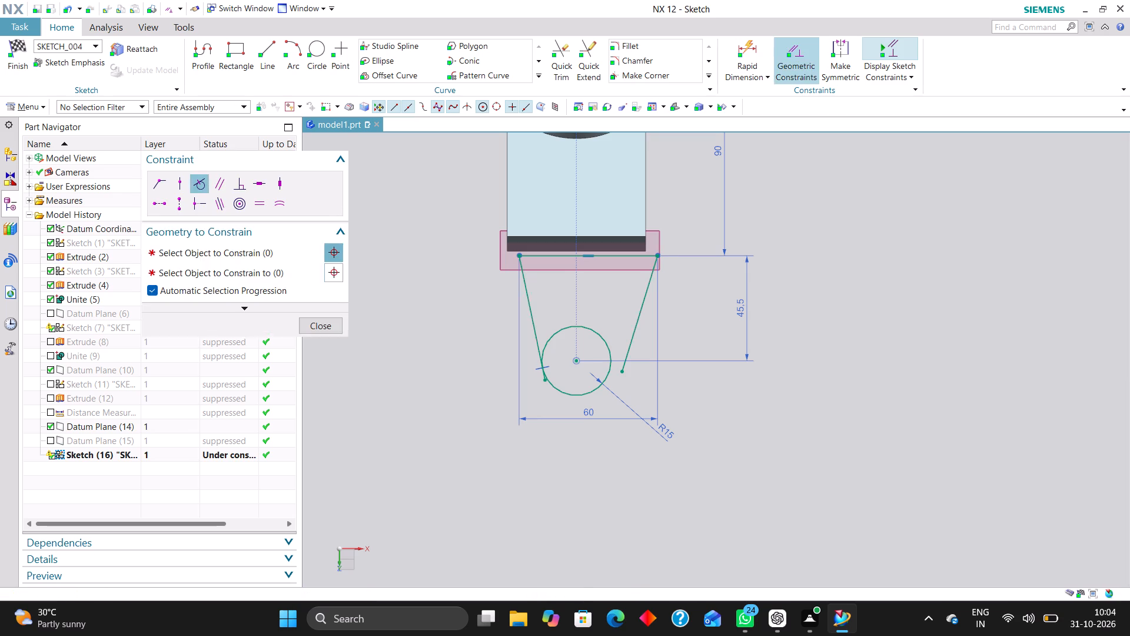
pyautogui.click(614, 363)
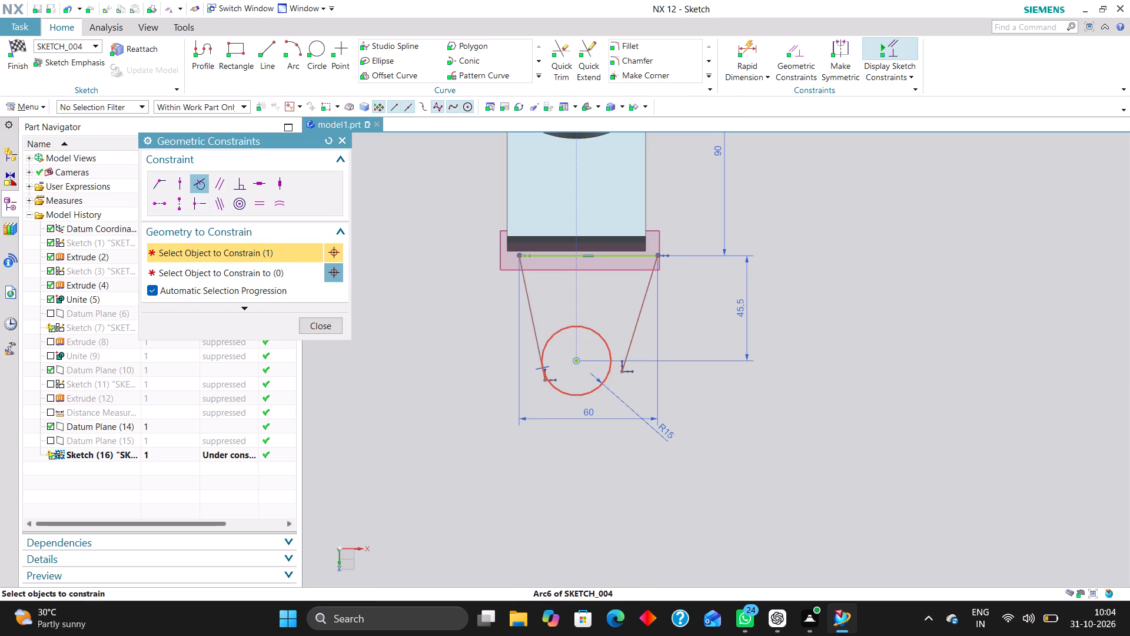
pyautogui.click(624, 362)
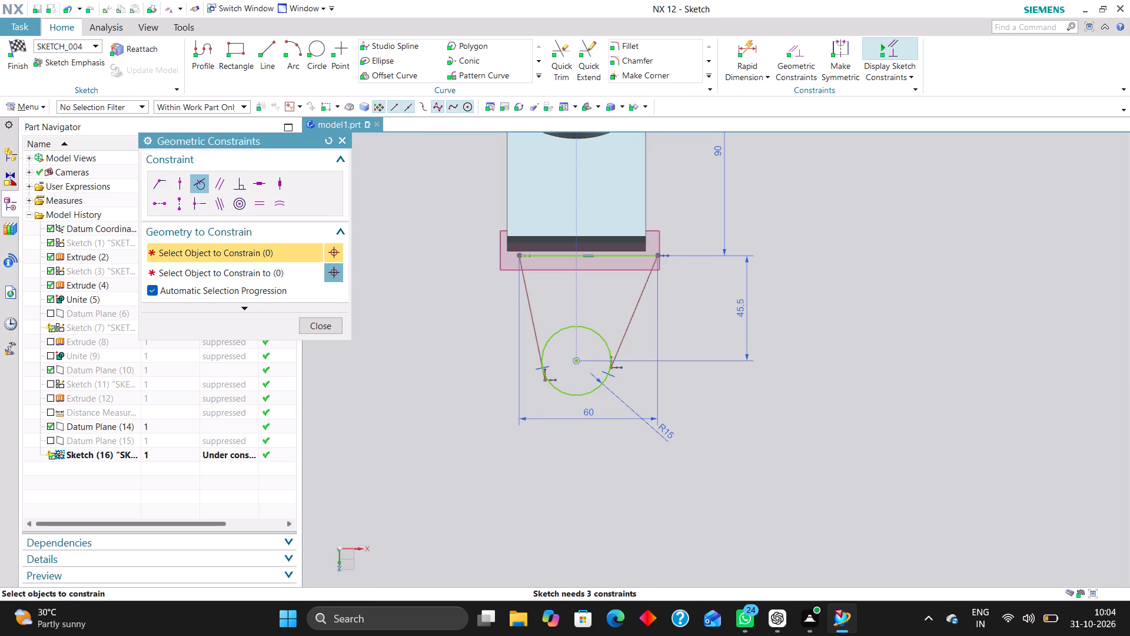
# Centre the base line on the sketch's vertical axis by applying a Point on Curve constraint to its midpoint.
pyautogui.click(792, 45)
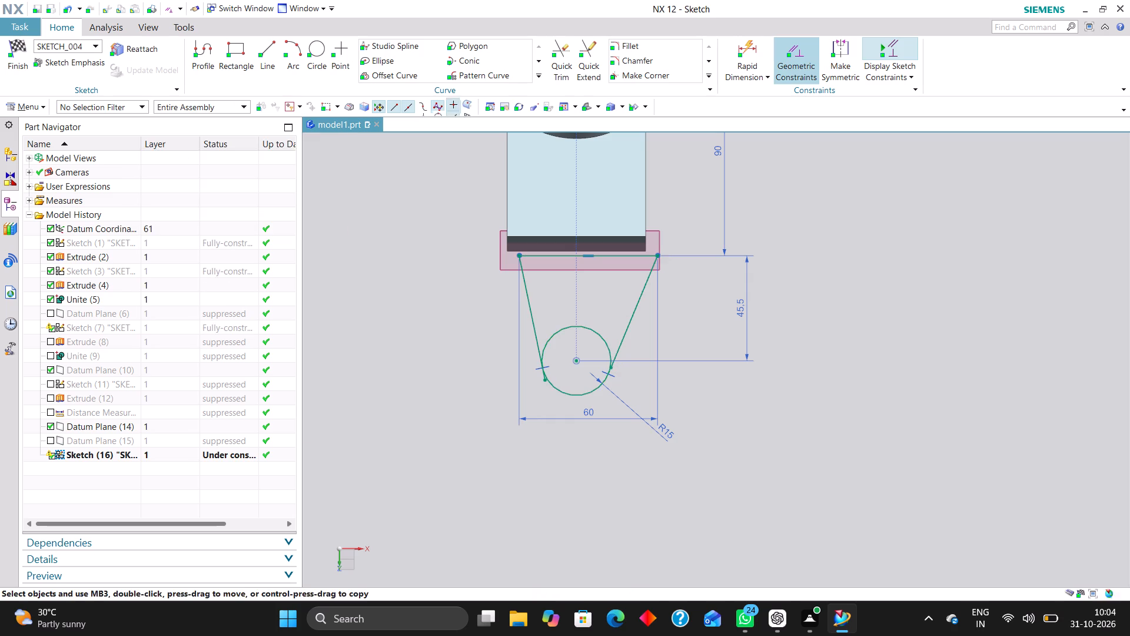
pyautogui.click(180, 183)
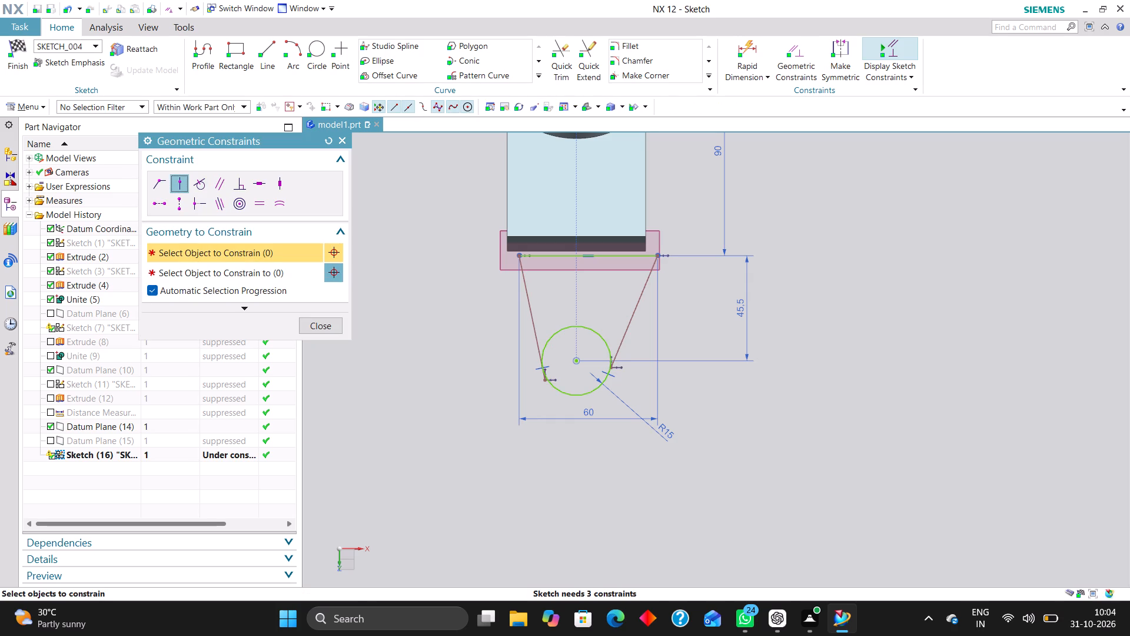
pyautogui.click(589, 257)
pyautogui.scroll(-4, 587, 307)
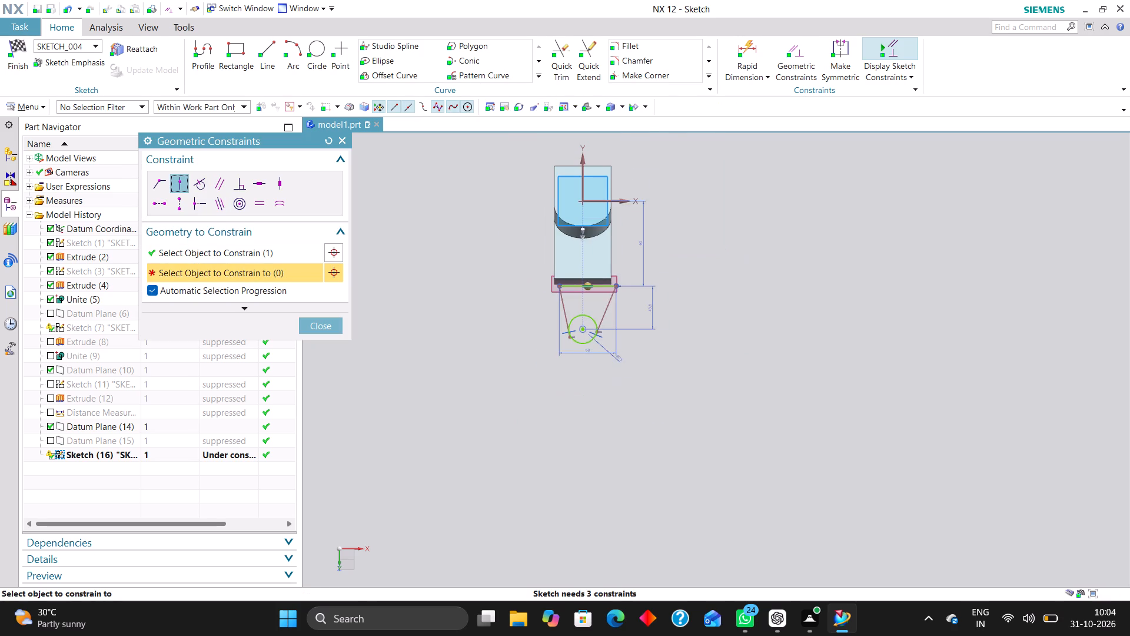
pyautogui.click(582, 175)
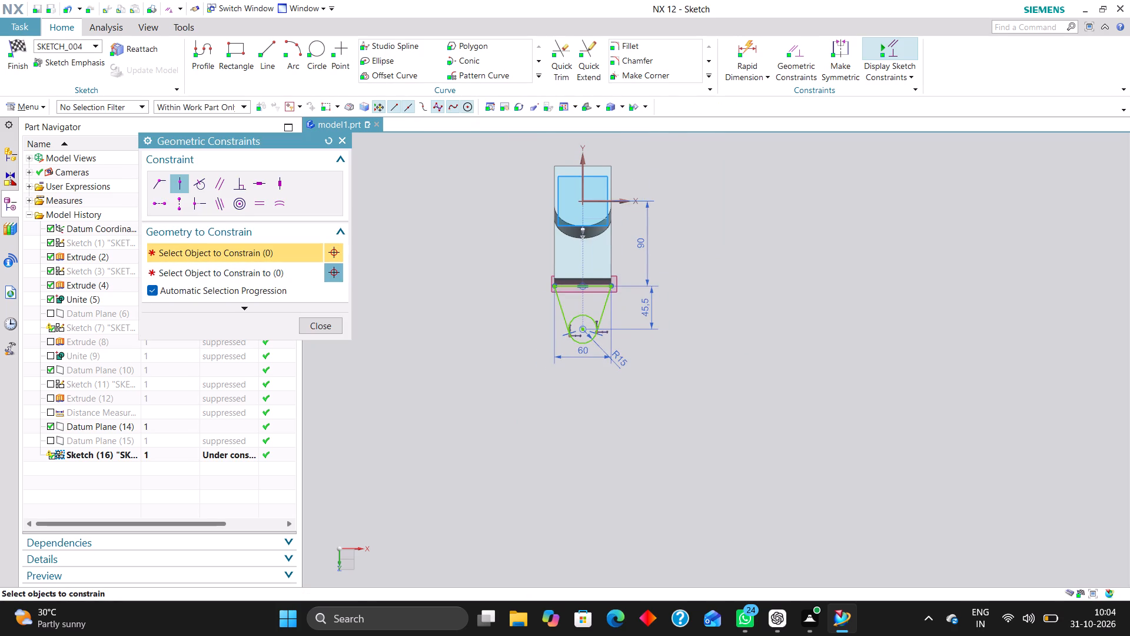
# Constrain the lower endpoints of both slanted lines onto the circle with Point on Curve constraints.
pyautogui.scroll(4, 587, 335)
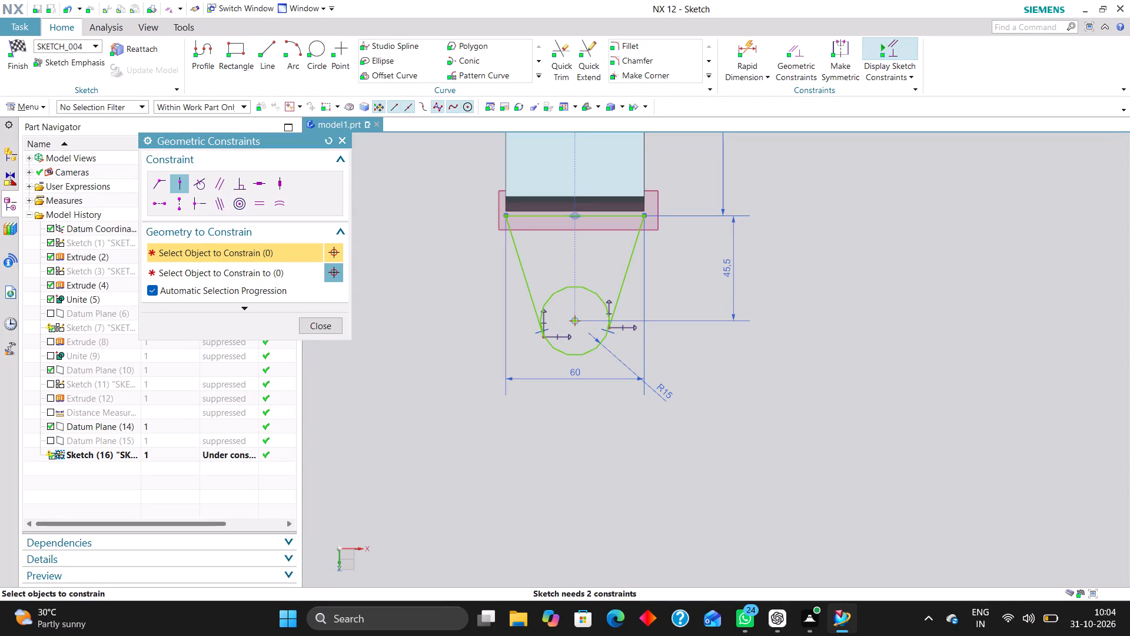
pyautogui.scroll(4, 557, 347)
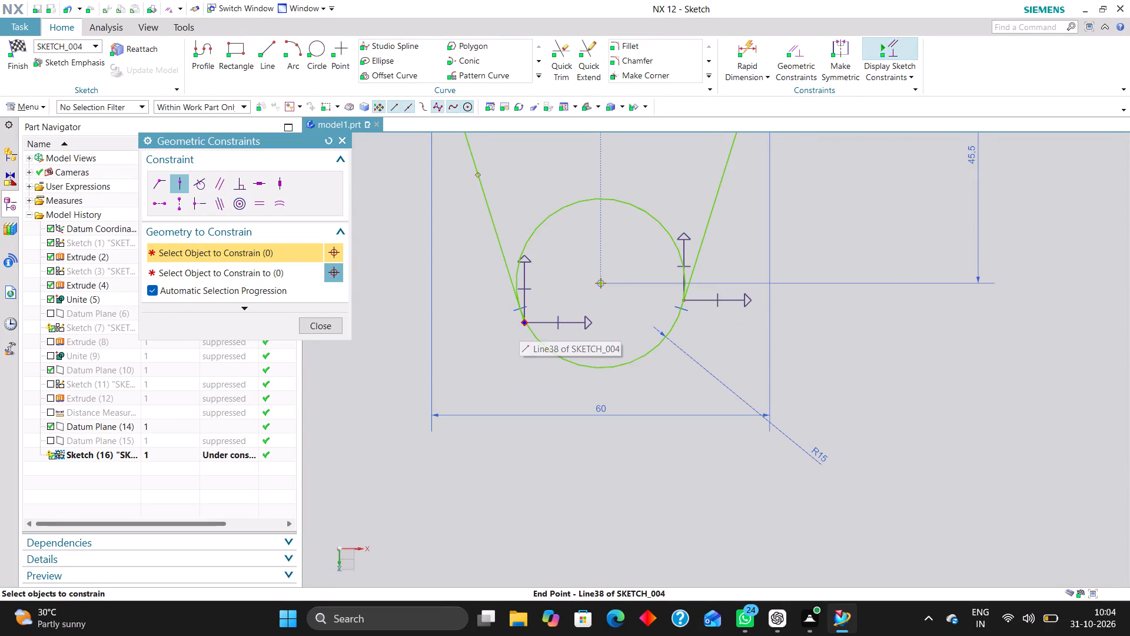
pyautogui.click(520, 326)
pyautogui.click(545, 350)
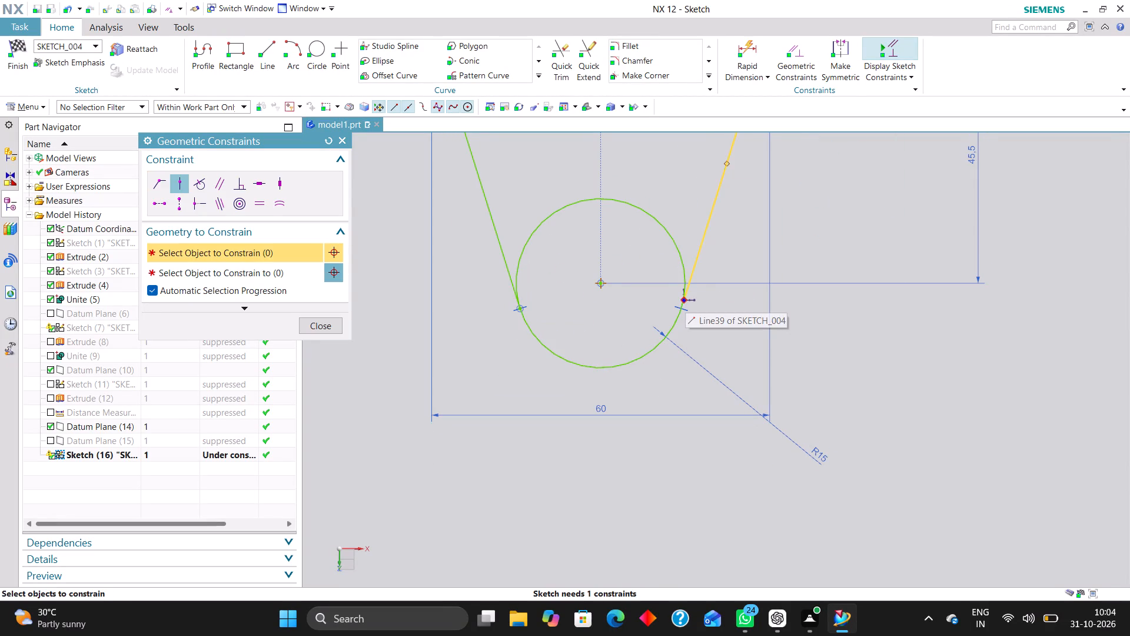
pyautogui.click(685, 298)
pyautogui.click(649, 352)
# Trim away the circle's upper arc between the two slanted lines with Quick Trim, leaving the rounded lower end.
pyautogui.scroll(-3, 566, 393)
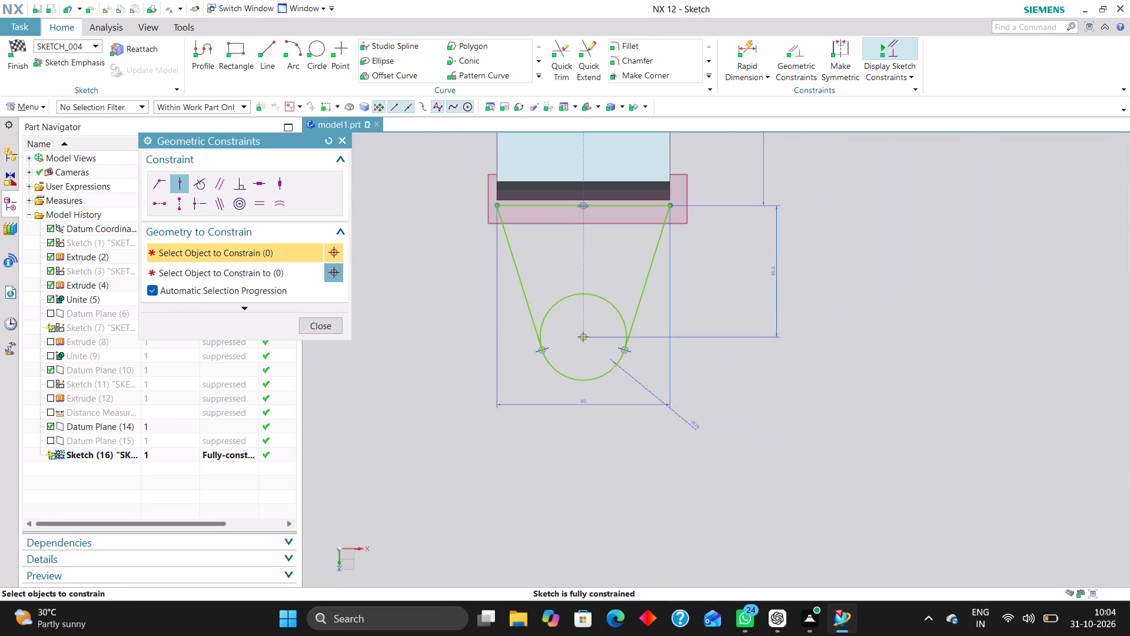
pyautogui.click(560, 55)
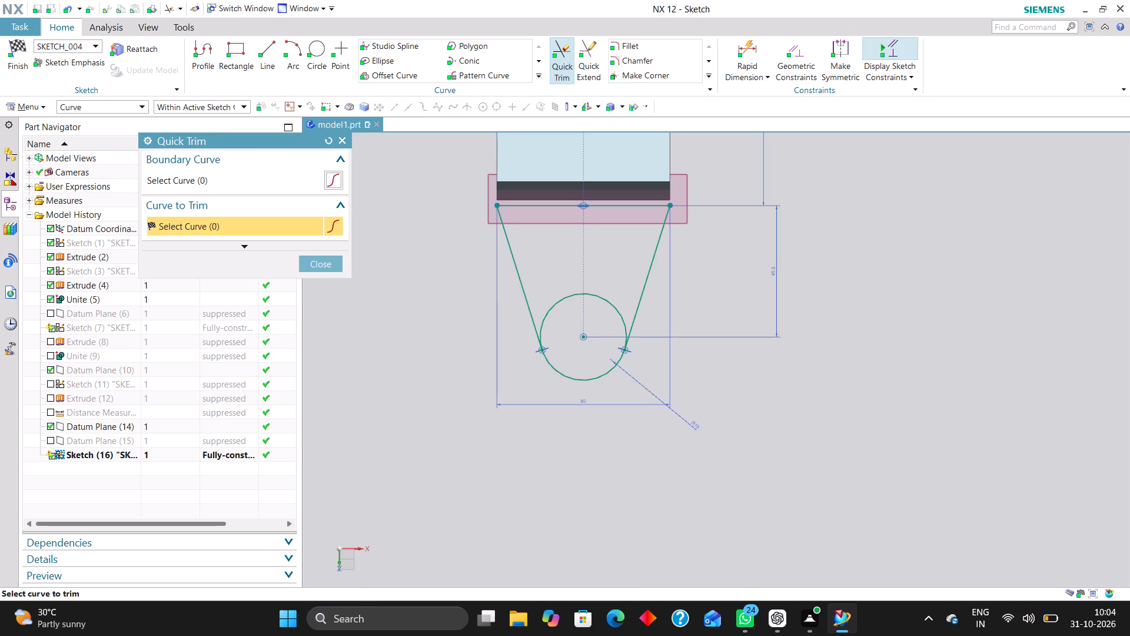
pyautogui.click(577, 293)
pyautogui.click(344, 140)
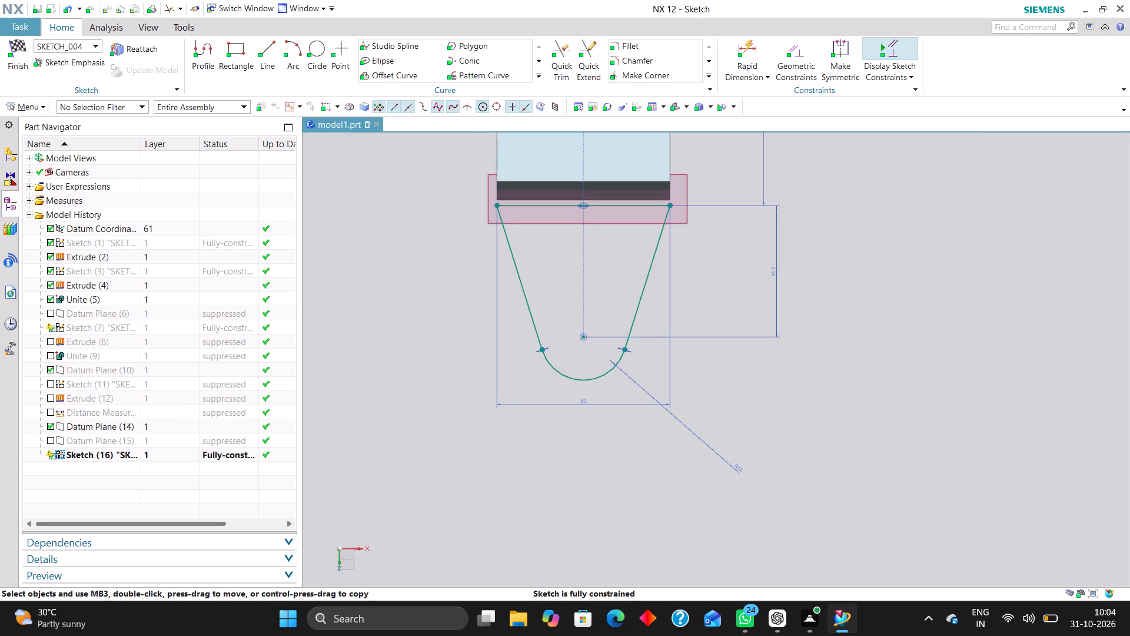
# Finish the tapering arm sketch and return to the 3D model.
pyautogui.scroll(-2, 579, 340)
pyautogui.scroll(1, 689, 250)
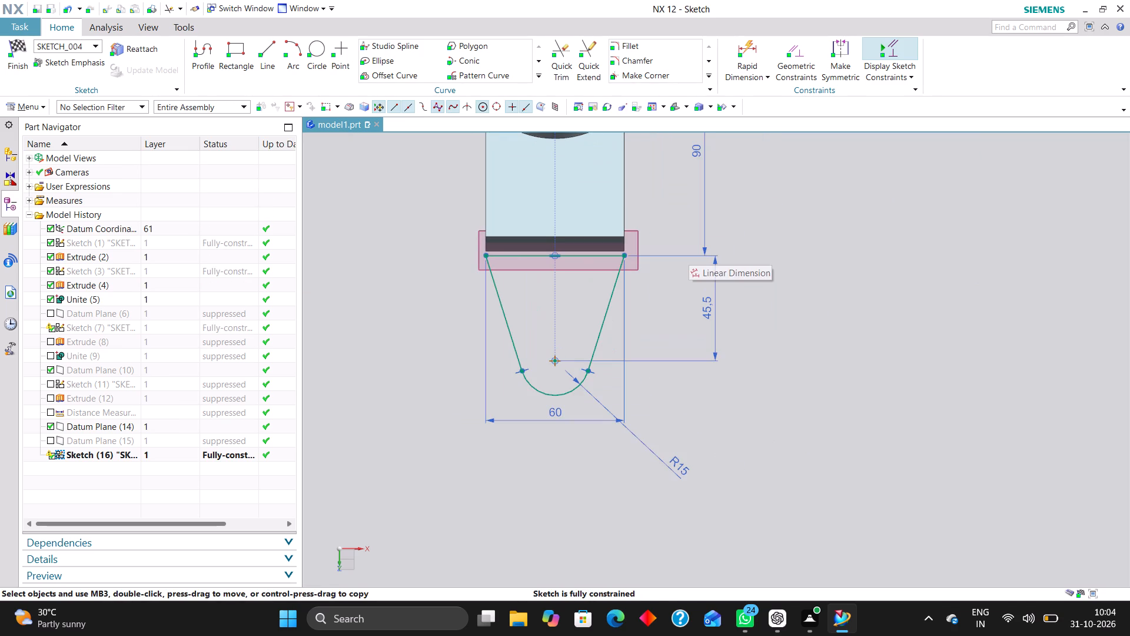
pyautogui.scroll(-2, 670, 355)
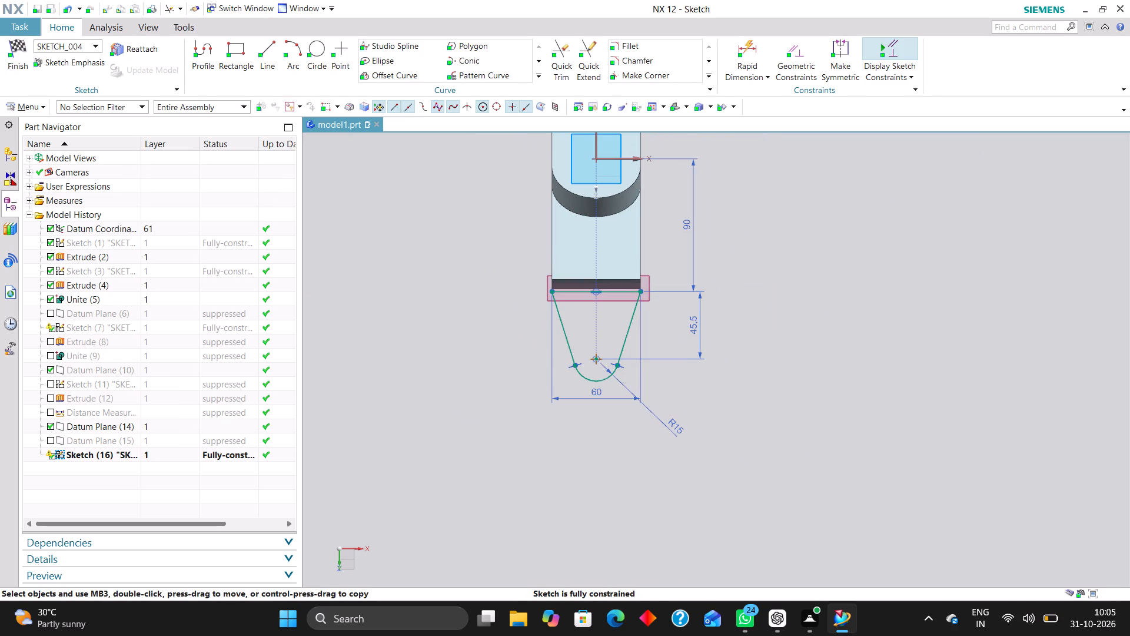
pyautogui.click(23, 48)
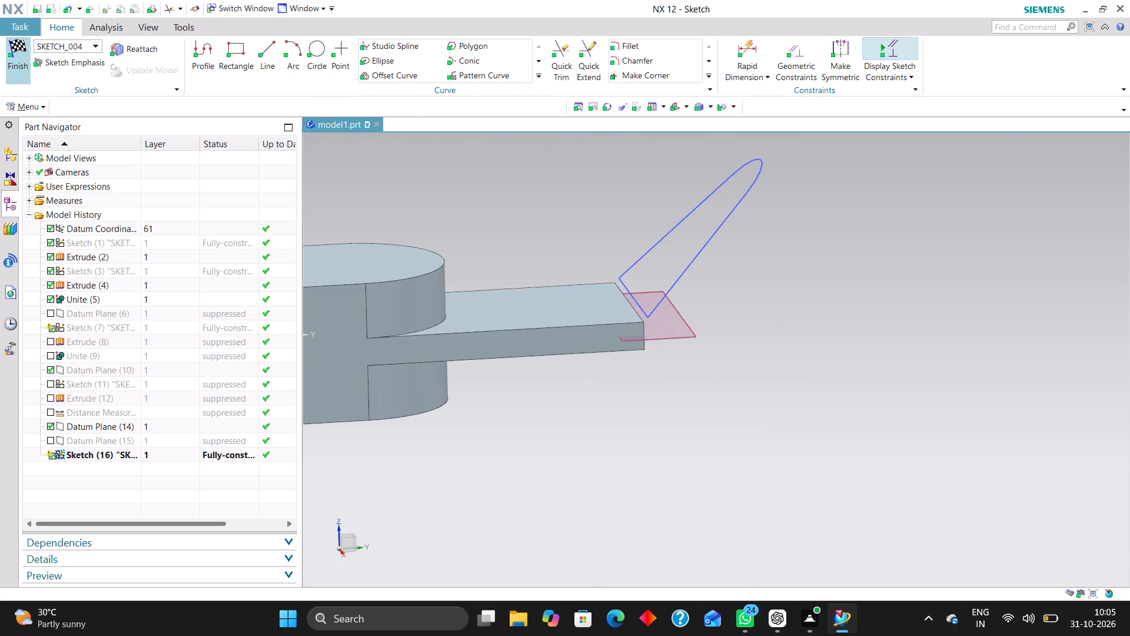
pyautogui.click(1012, 125)
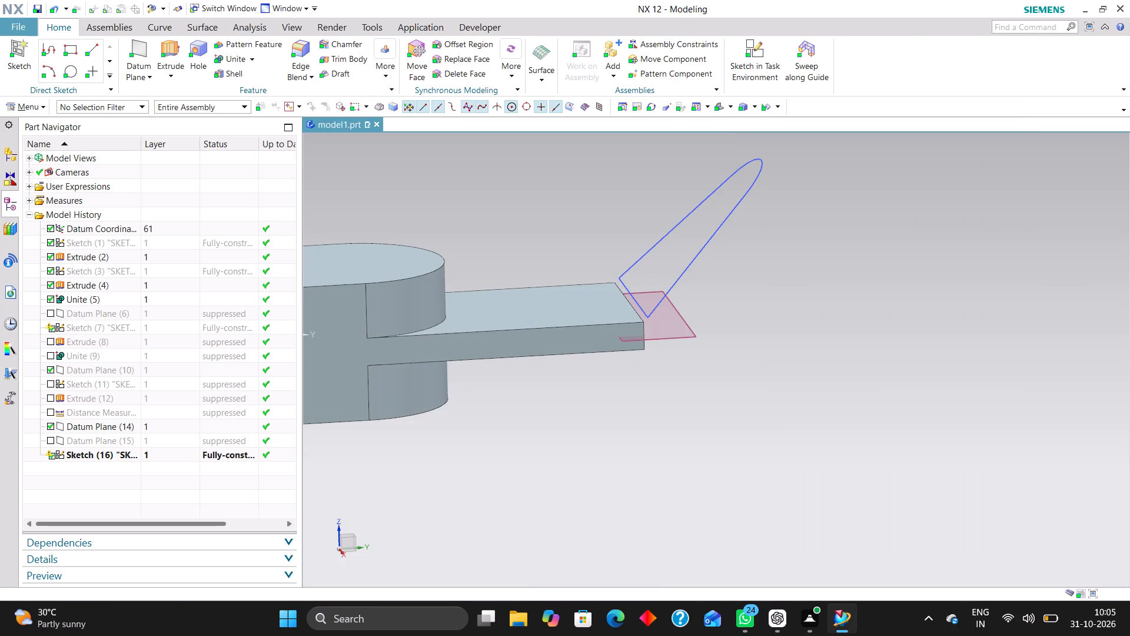
# Extrude the tapering arm sketch with a symmetric value of 4.5 mm to form the slanted arm.
pyautogui.scroll(3, 666, 324)
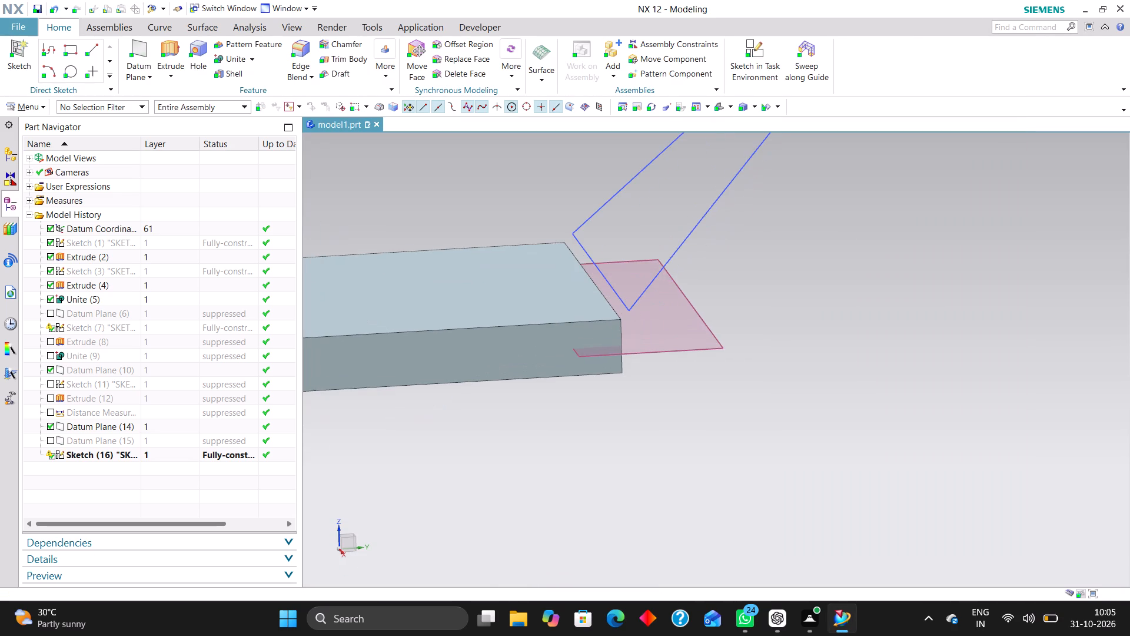
pyautogui.scroll(-2, 673, 334)
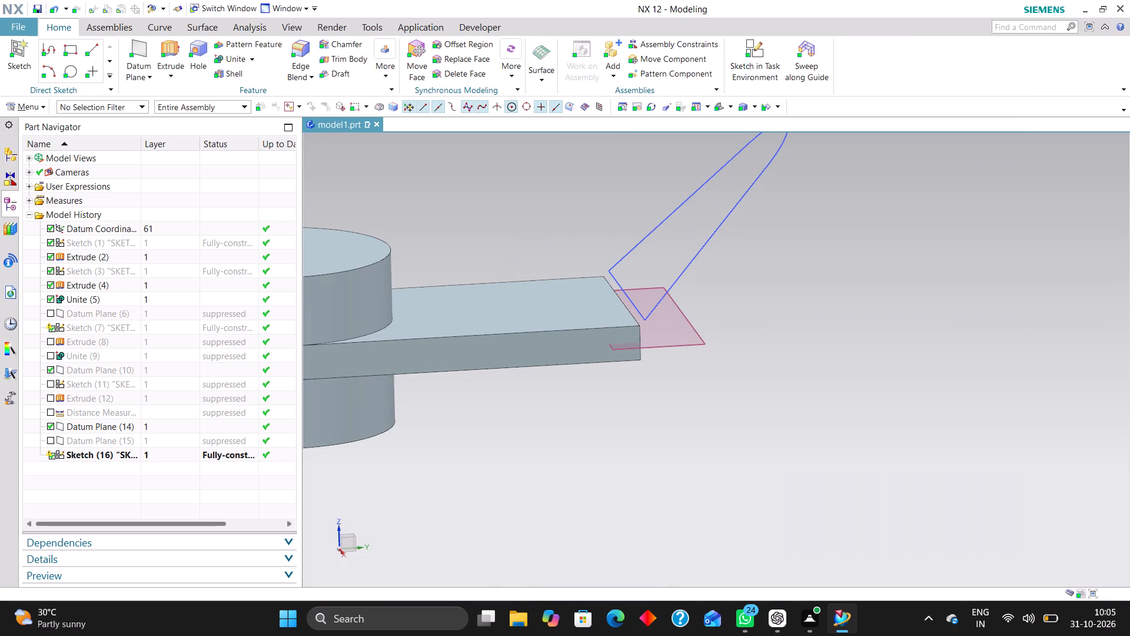
pyautogui.click(162, 50)
pyautogui.click(654, 306)
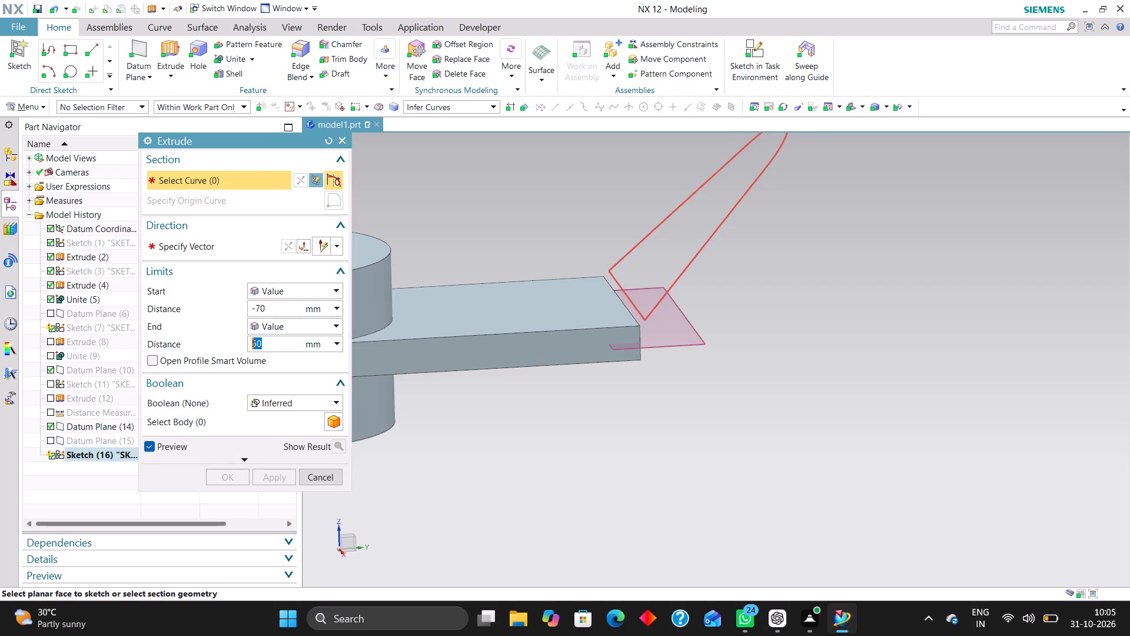
pyautogui.scroll(-3, 686, 359)
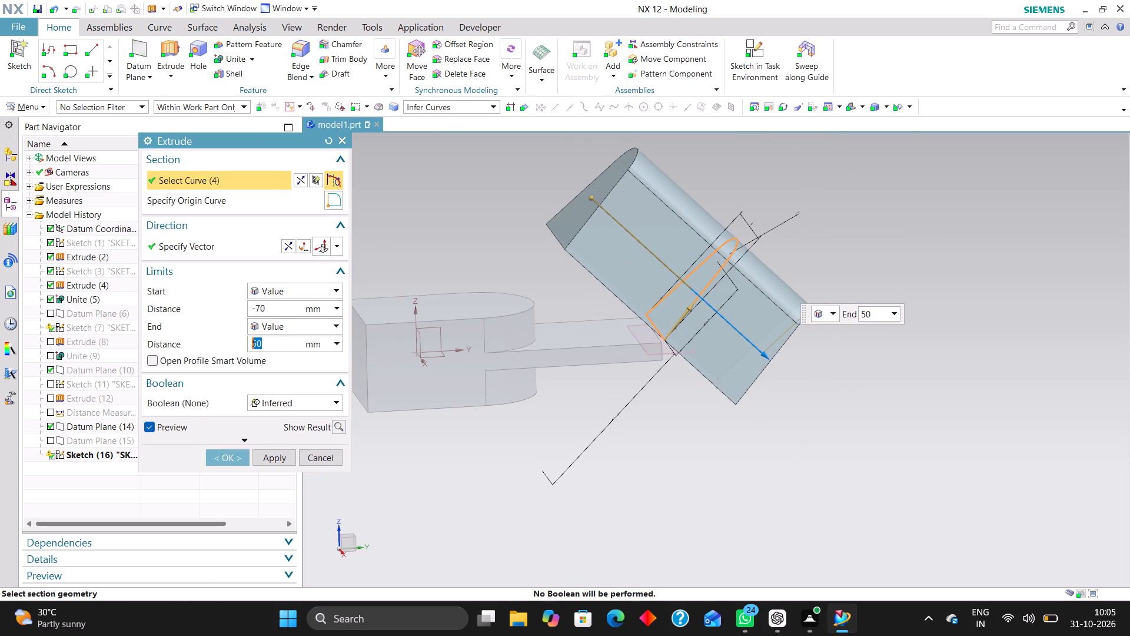
pyautogui.moveTo(591, 194); pyautogui.dragTo(669, 284)
pyautogui.moveTo(774, 362); pyautogui.dragTo(706, 315)
pyautogui.click(298, 287)
pyautogui.click(300, 316)
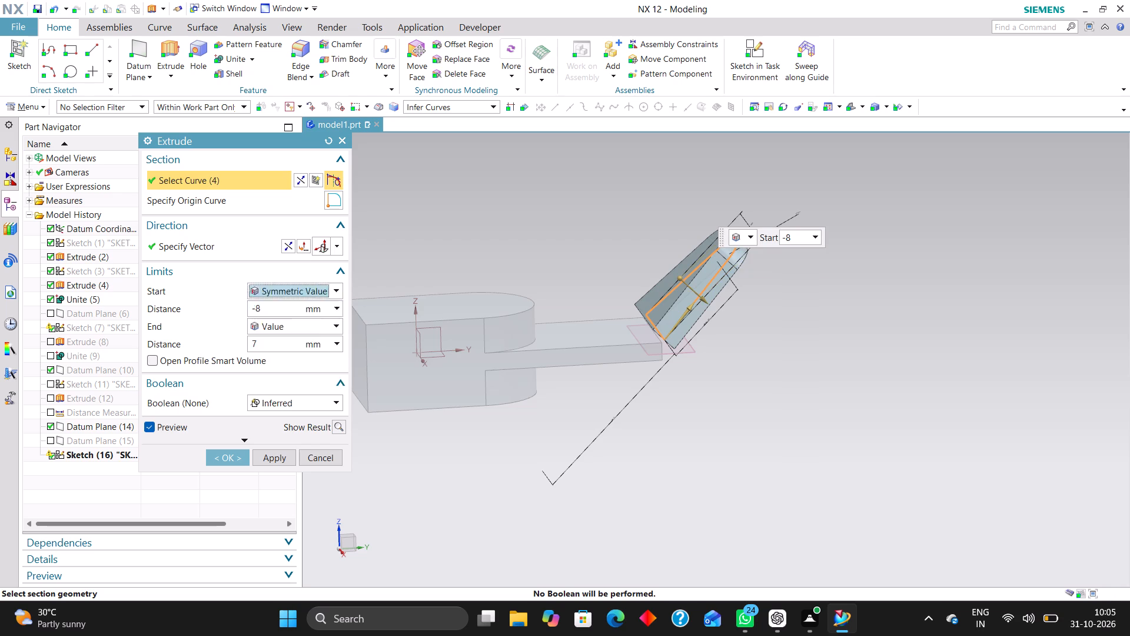
pyautogui.moveTo(272, 309); pyautogui.dragTo(192, 312)
pyautogui.press('4')
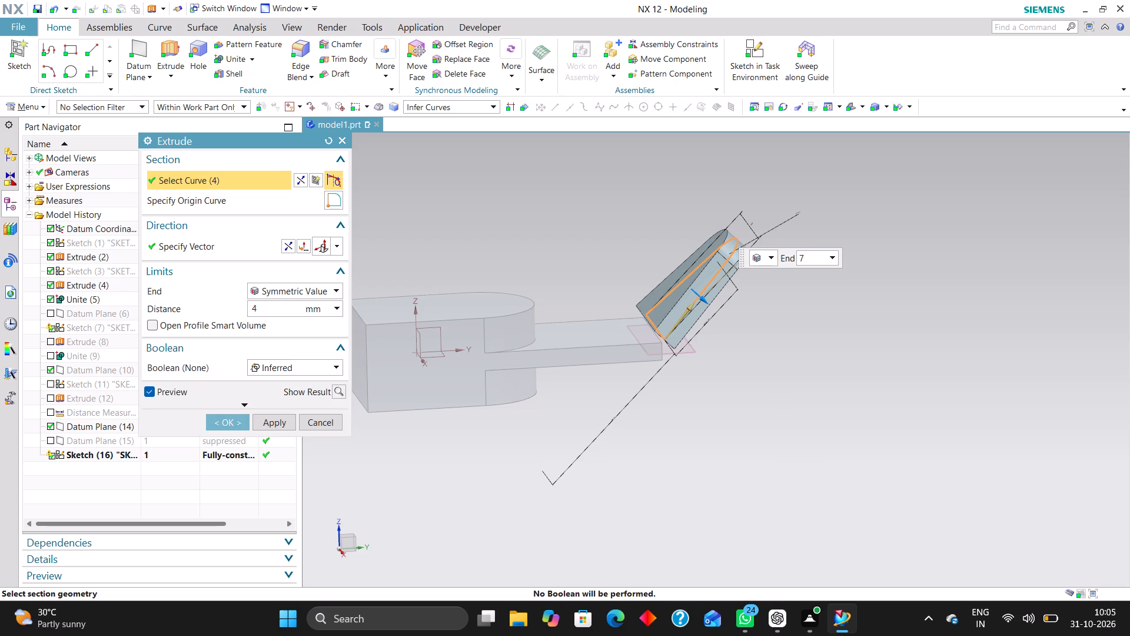
pyautogui.write('.5')
pyautogui.press('Return')
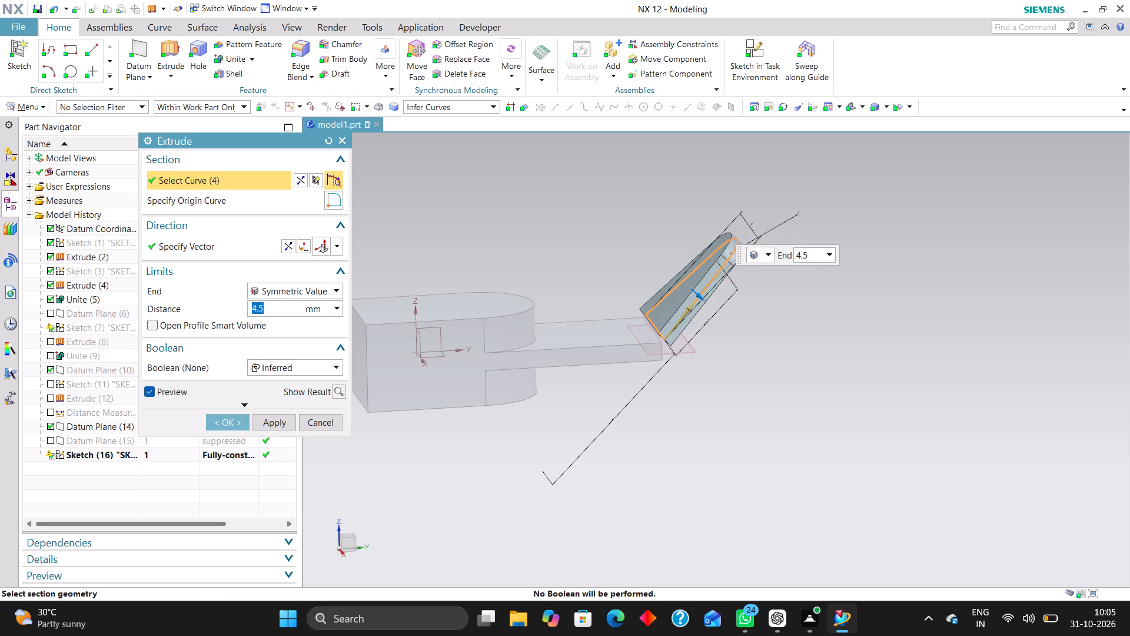
pyautogui.click(224, 426)
# Examine the junction between the slanted arm and the flat plate's end in side and oblique views.
pyautogui.scroll(4, 655, 338)
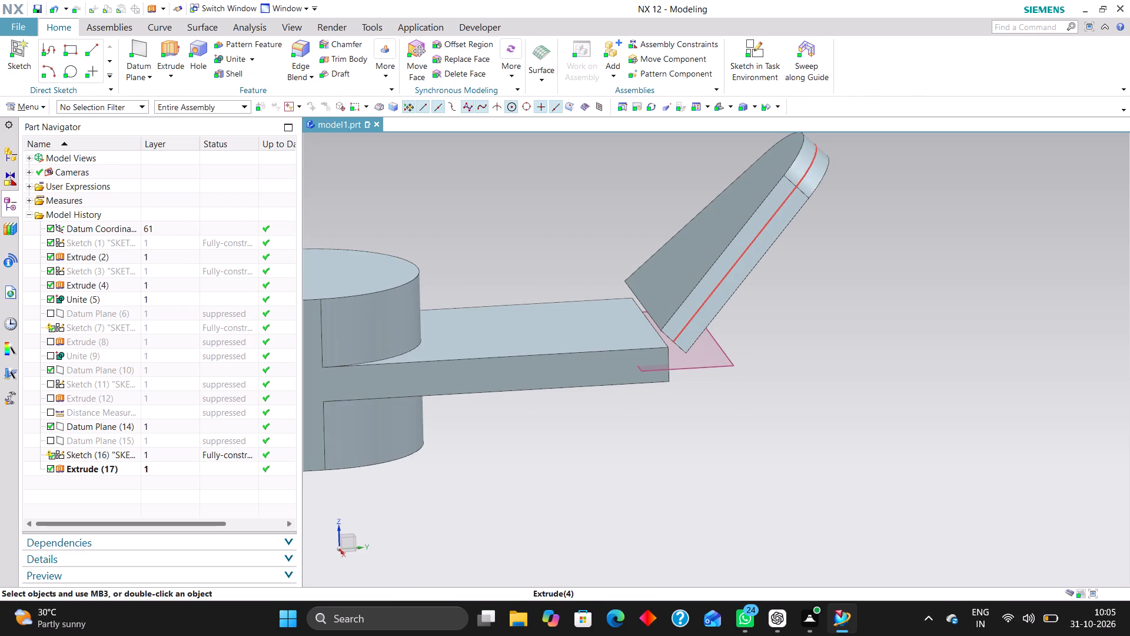
pyautogui.moveTo(694, 316); pyautogui.dragTo(699, 396, button='right')
pyautogui.moveTo(729, 365); pyautogui.dragTo(736, 408, button='right')
pyautogui.moveTo(766, 406); pyautogui.dragTo(756, 400, button='middle')
pyautogui.scroll(1, 756, 400)
pyautogui.moveTo(843, 386); pyautogui.dragTo(683, 385, button='right')
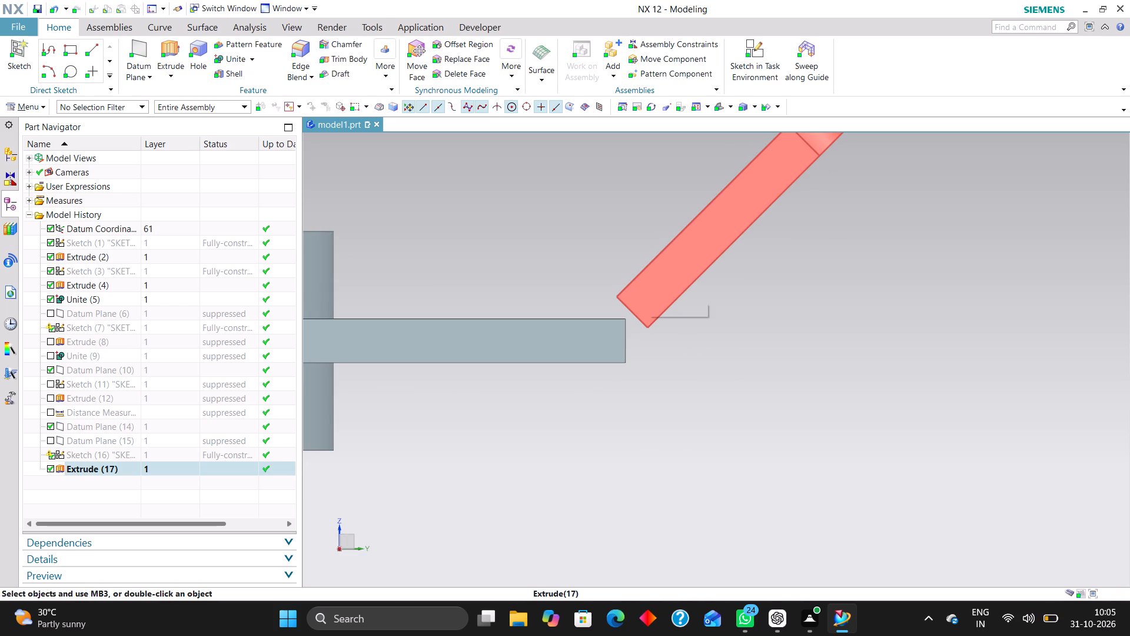
pyautogui.scroll(-4, 670, 428)
pyautogui.scroll(1, 667, 416)
pyautogui.moveTo(677, 424); pyautogui.dragTo(689, 439, button='middle')
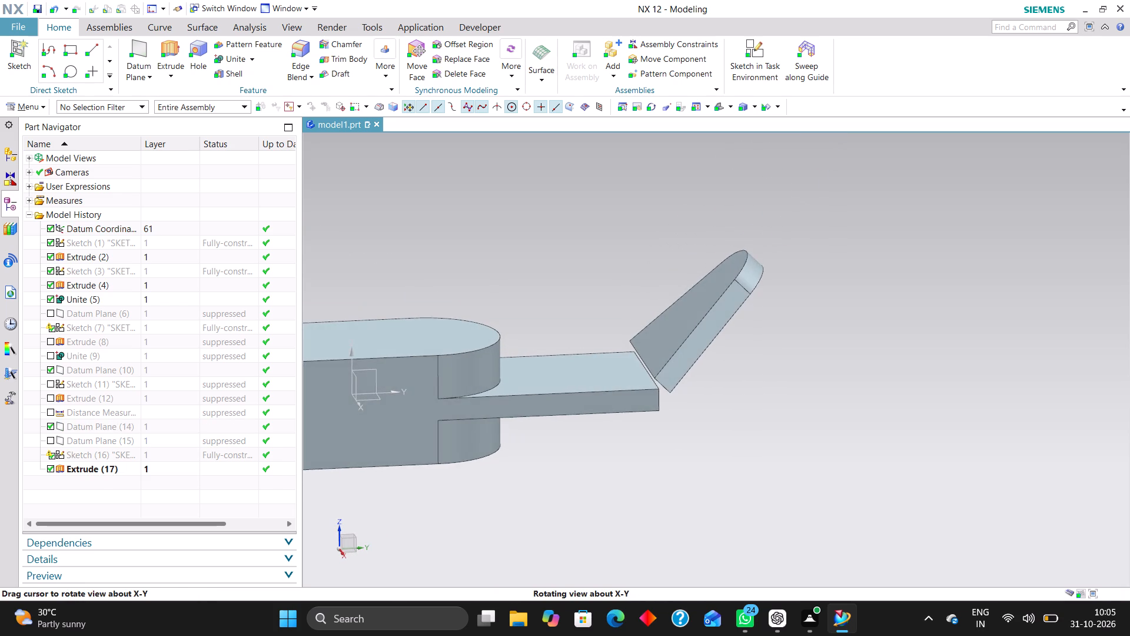
# Edit the slanted arm's extrusion to use value limits with a 0 mm start and a 9 mm end.
pyautogui.scroll(3, 663, 357)
pyautogui.doubleClick(667, 379)
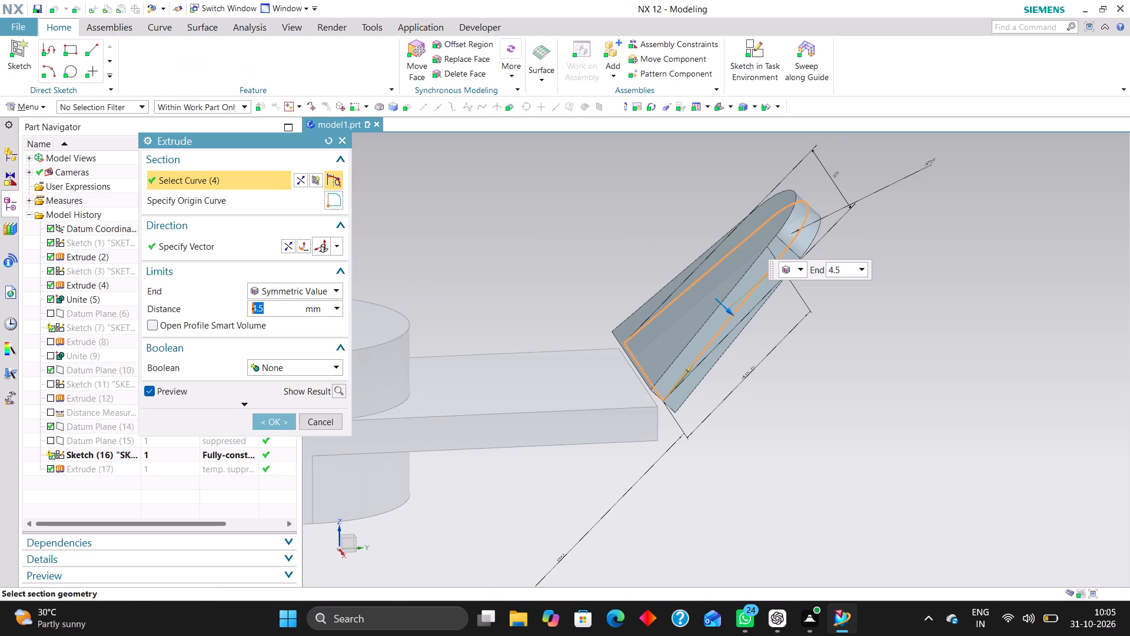
pyautogui.moveTo(267, 311); pyautogui.dragTo(228, 309)
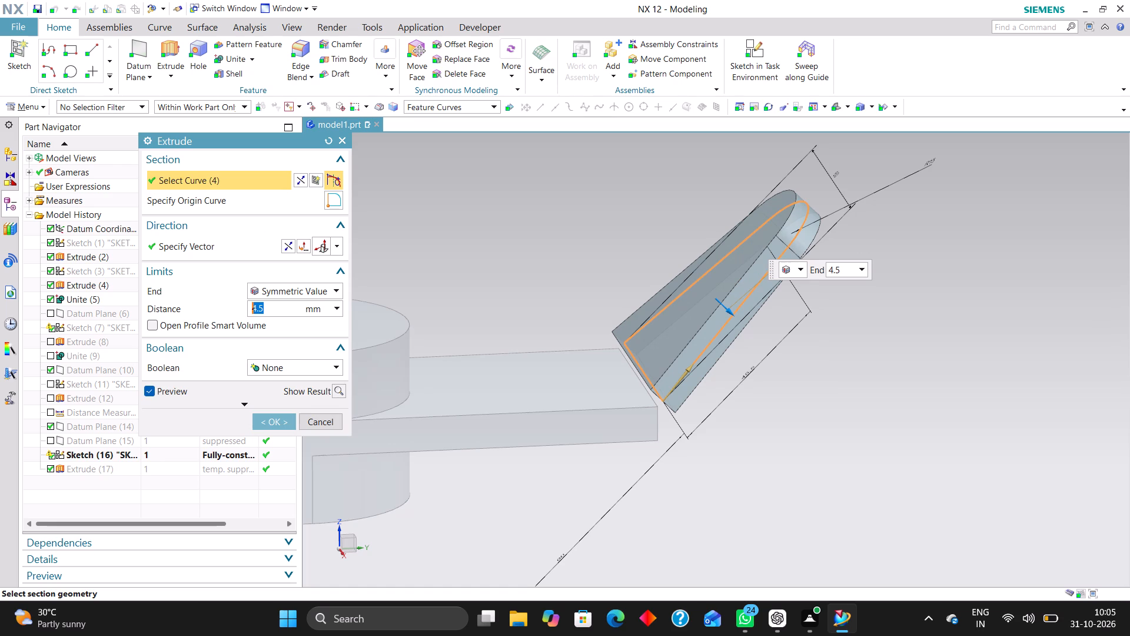
pyautogui.click(285, 292)
pyautogui.click(285, 302)
pyautogui.moveTo(279, 307); pyautogui.dragTo(214, 312)
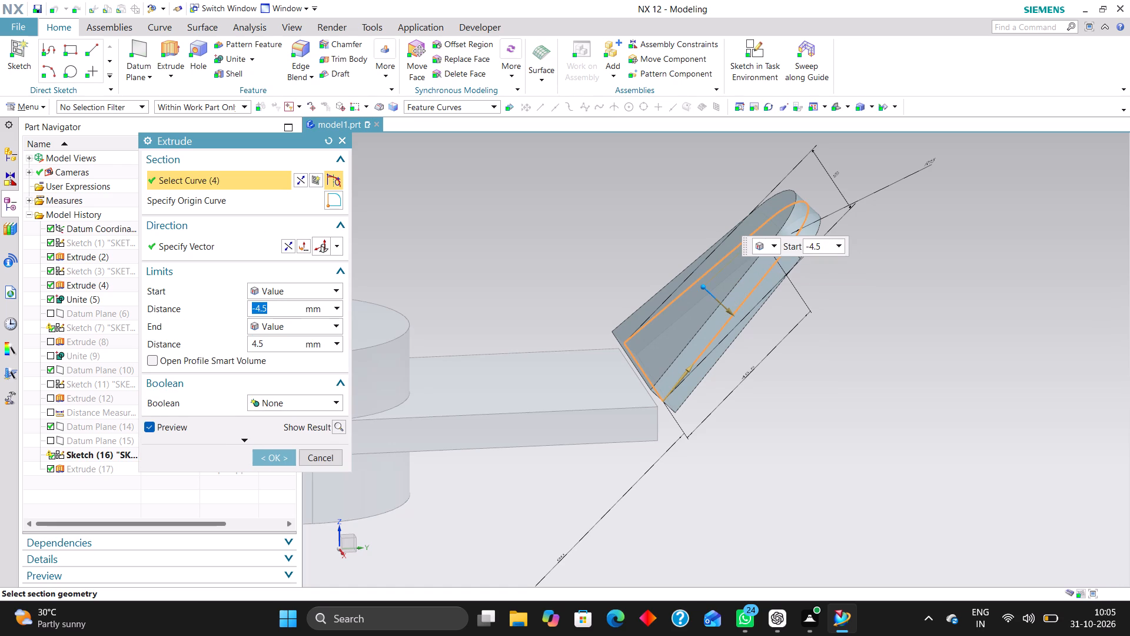
pyautogui.press('0')
pyautogui.press('Return')
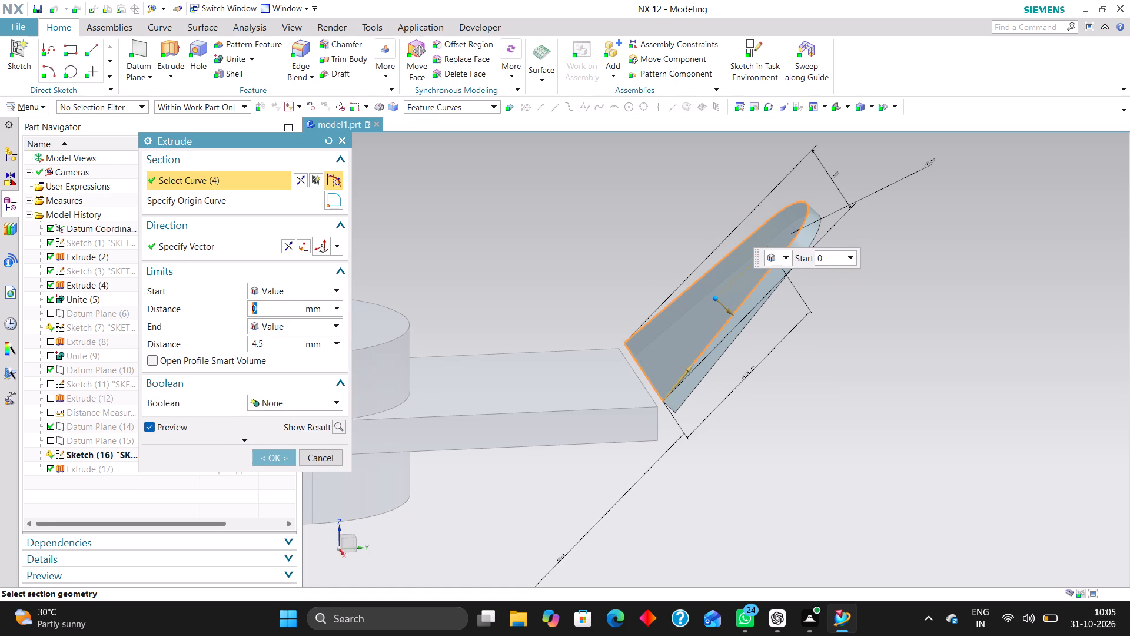
pyautogui.moveTo(264, 342); pyautogui.dragTo(209, 342)
pyautogui.press('9')
pyautogui.press('Return')
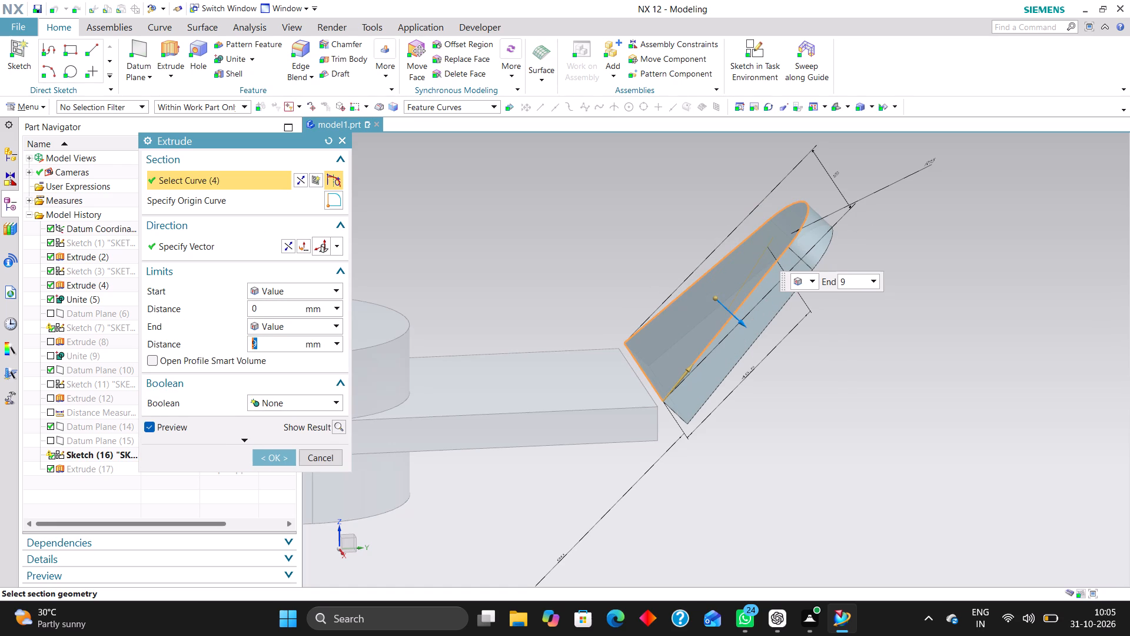
pyautogui.click(269, 458)
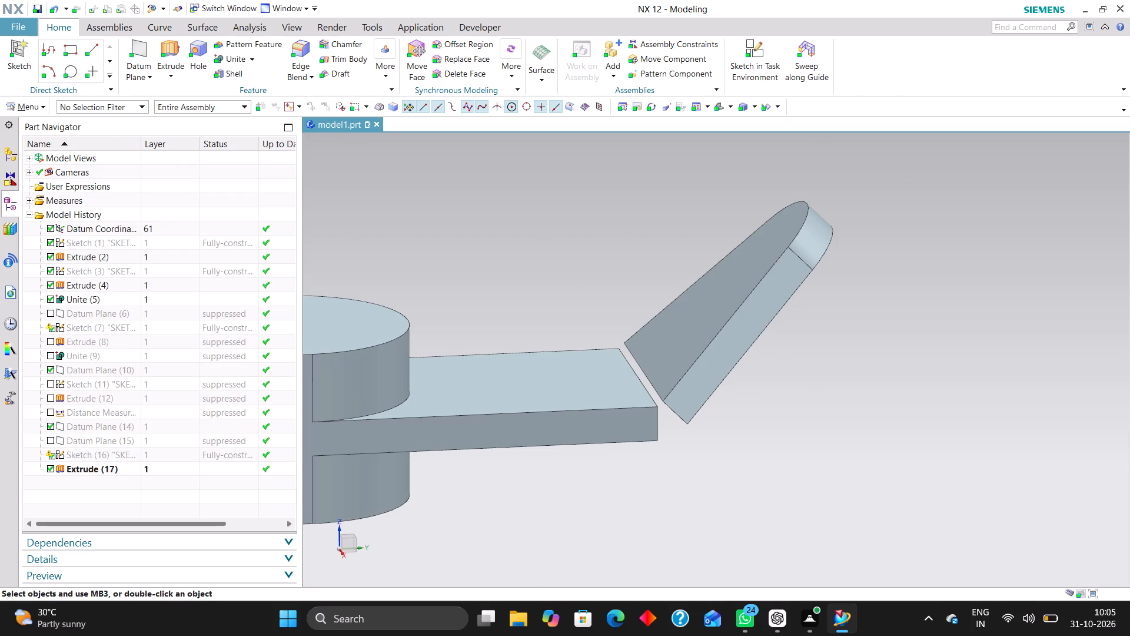
# Reopen the tapering arm sketch and change the base line's 90 mm distance dimension, trying 89 mm before setting 88 mm.
pyautogui.middleClick(755, 449)
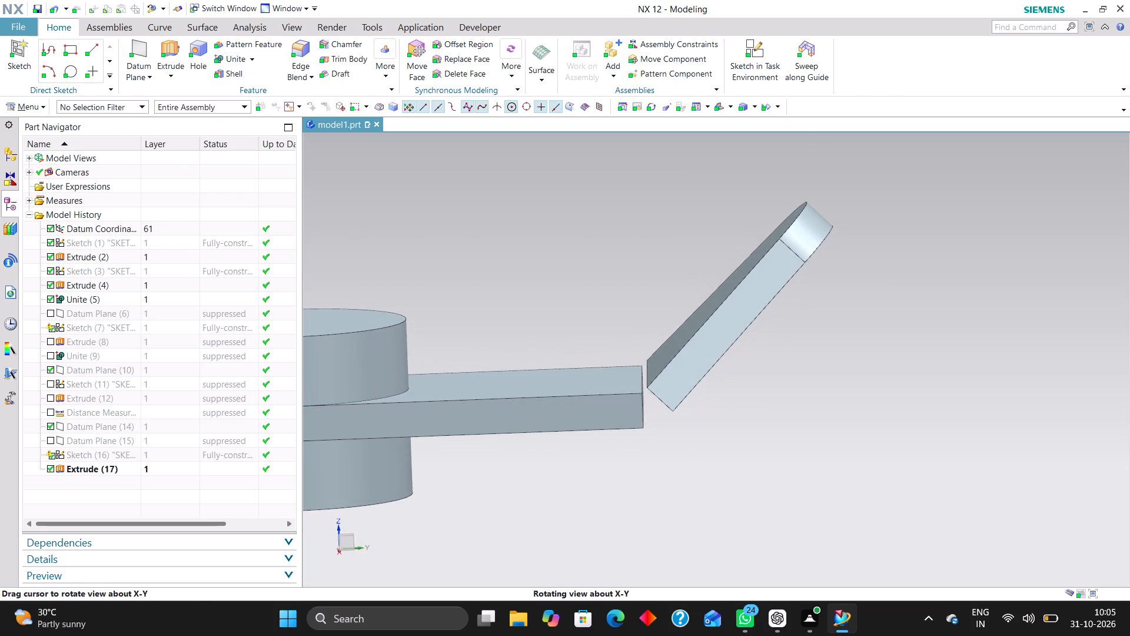
pyautogui.click(178, 452)
pyautogui.rightClick(178, 452)
pyautogui.click(258, 156)
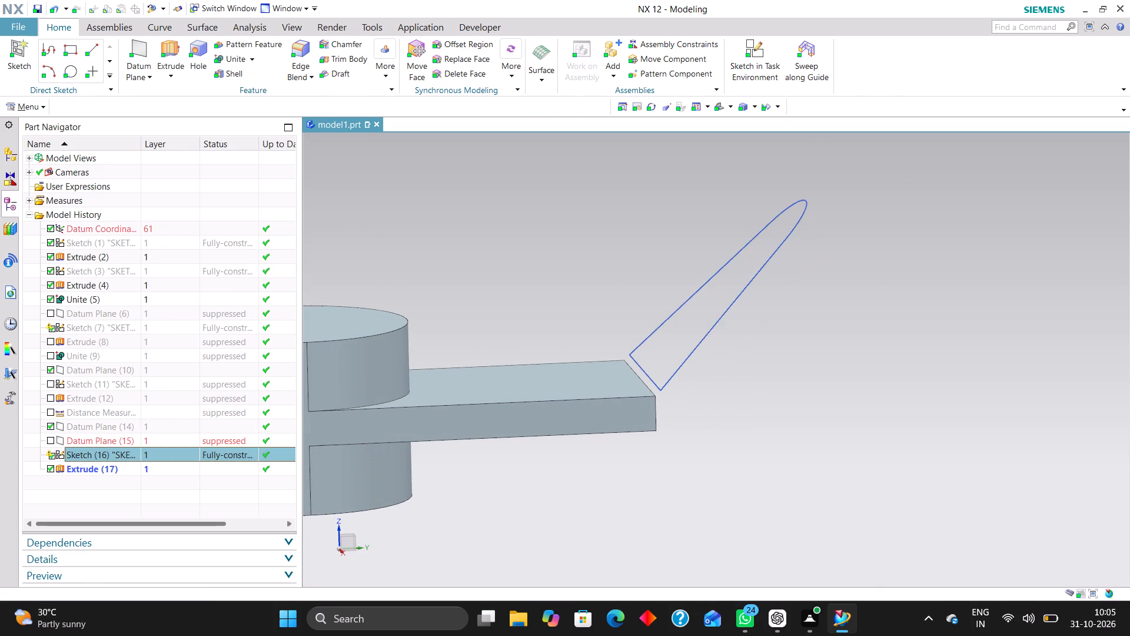
pyautogui.scroll(2, 799, 370)
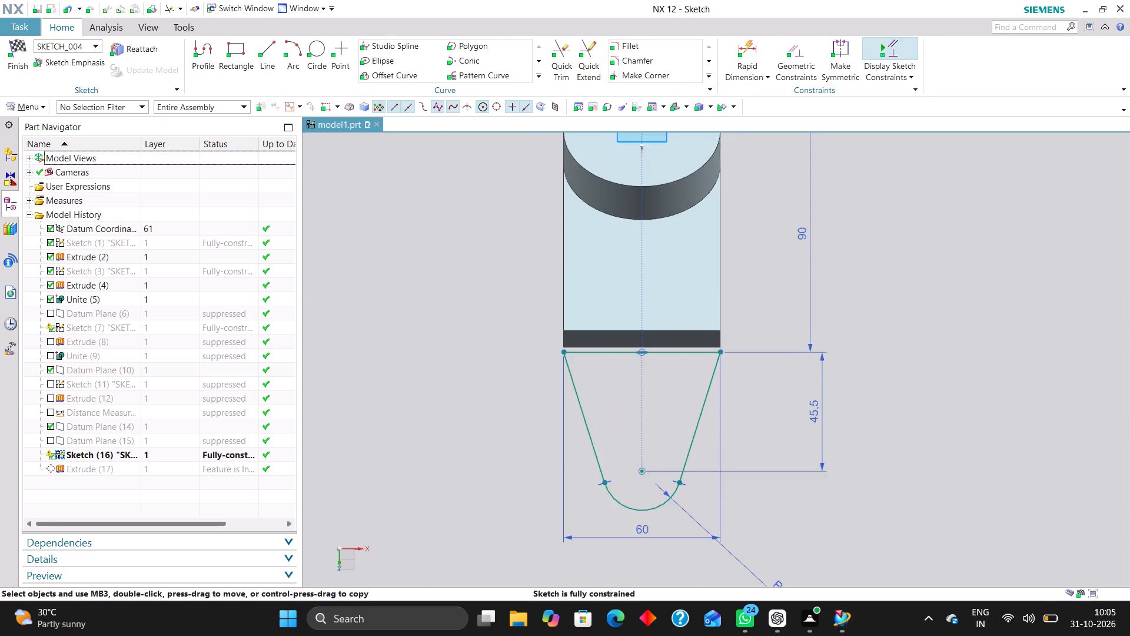
pyautogui.doubleClick(799, 194)
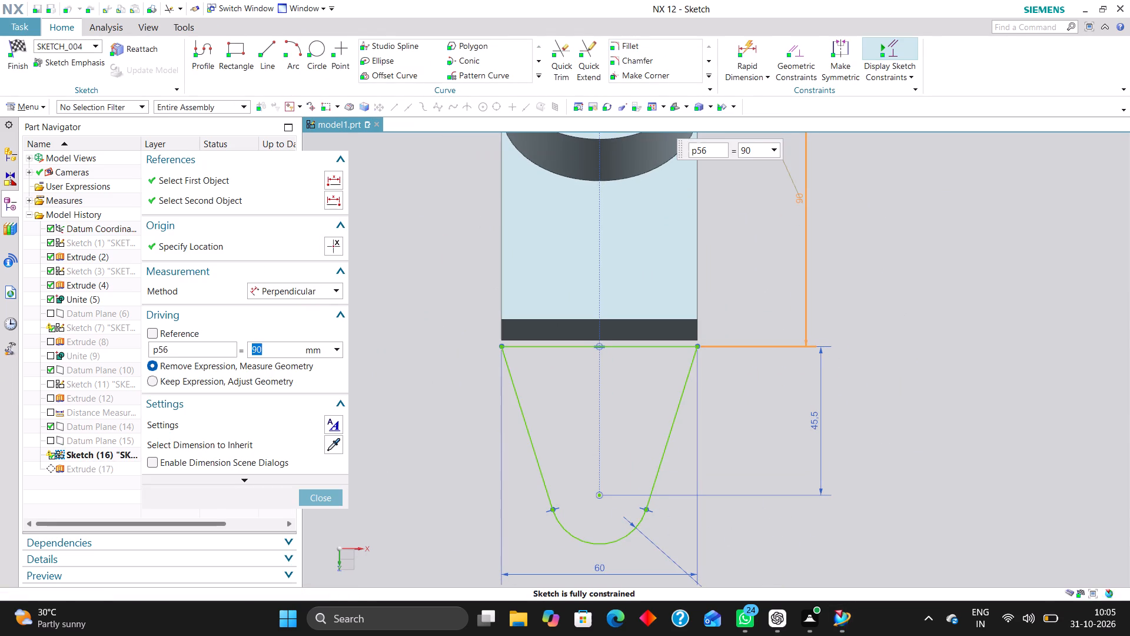
pyautogui.write('89')
pyautogui.press('Return')
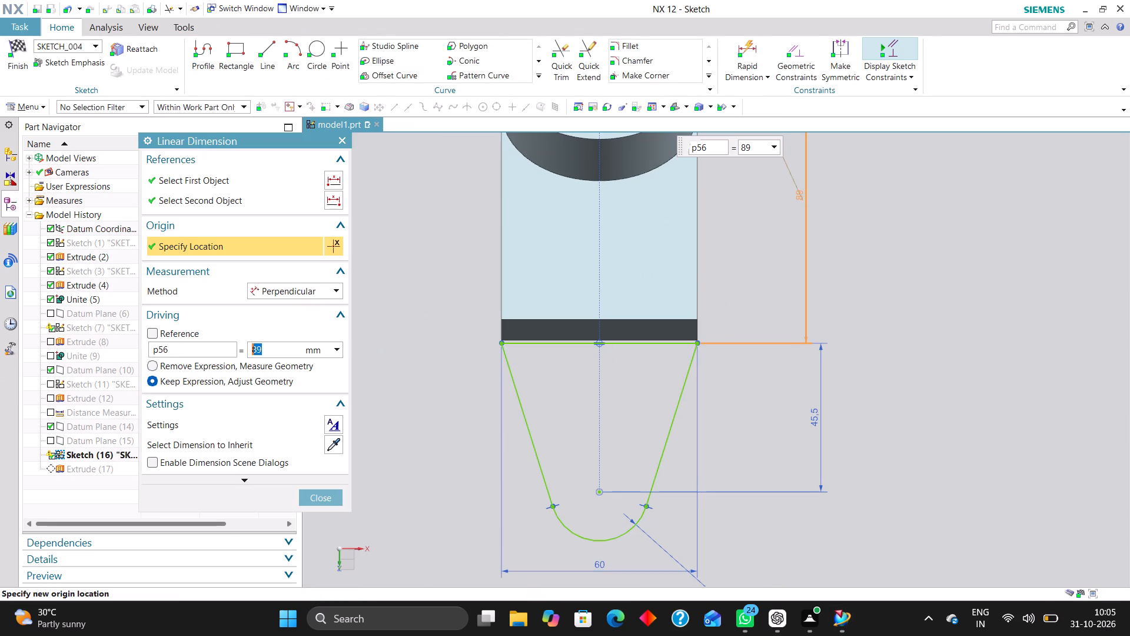
pyautogui.write('88')
pyautogui.press('Return')
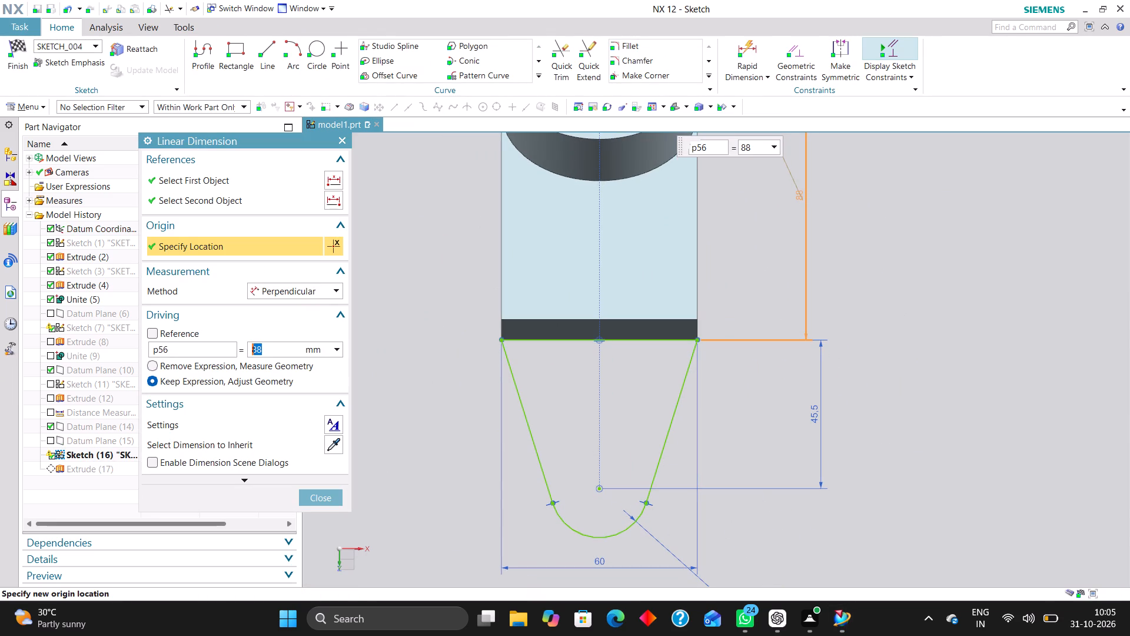
# Check the base line against the plate's end edge, and finish the sketch to update the slanted arm.
pyautogui.moveTo(752, 280); pyautogui.dragTo(745, 276, button='middle')
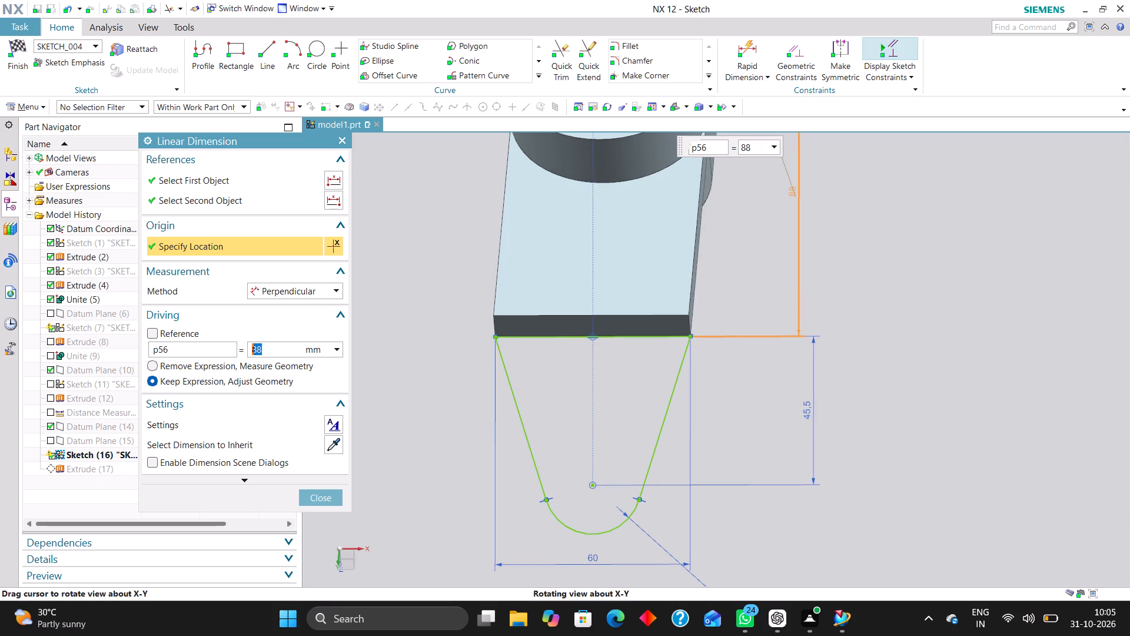
pyautogui.moveTo(745, 276); pyautogui.dragTo(712, 250, button='middle')
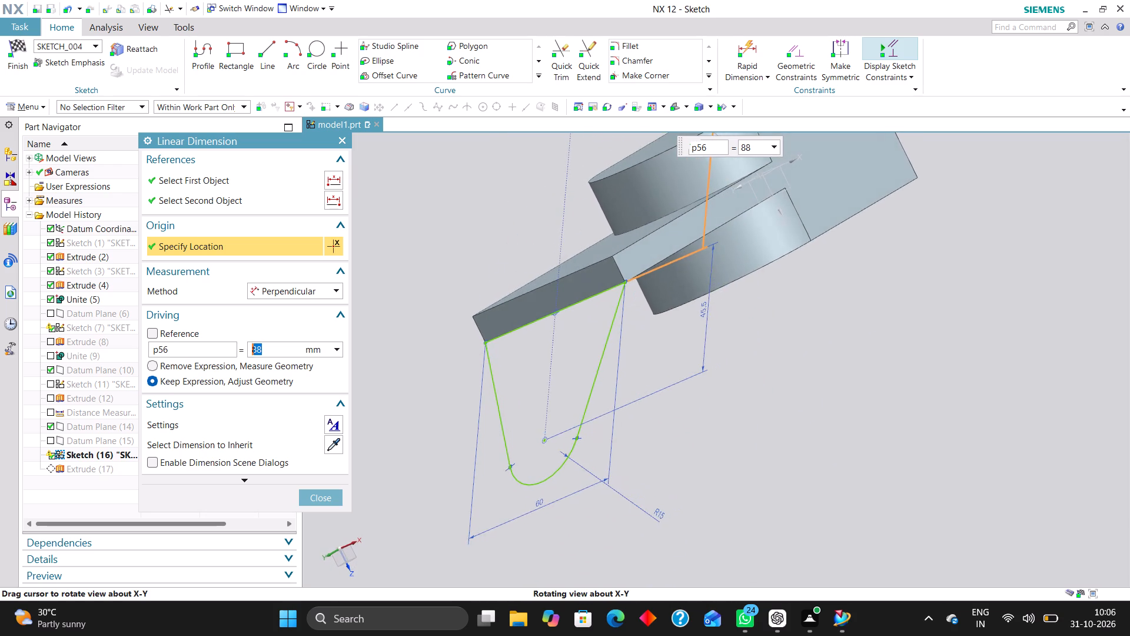
pyautogui.moveTo(712, 250); pyautogui.dragTo(749, 302, button='middle')
pyautogui.scroll(1, 750, 302)
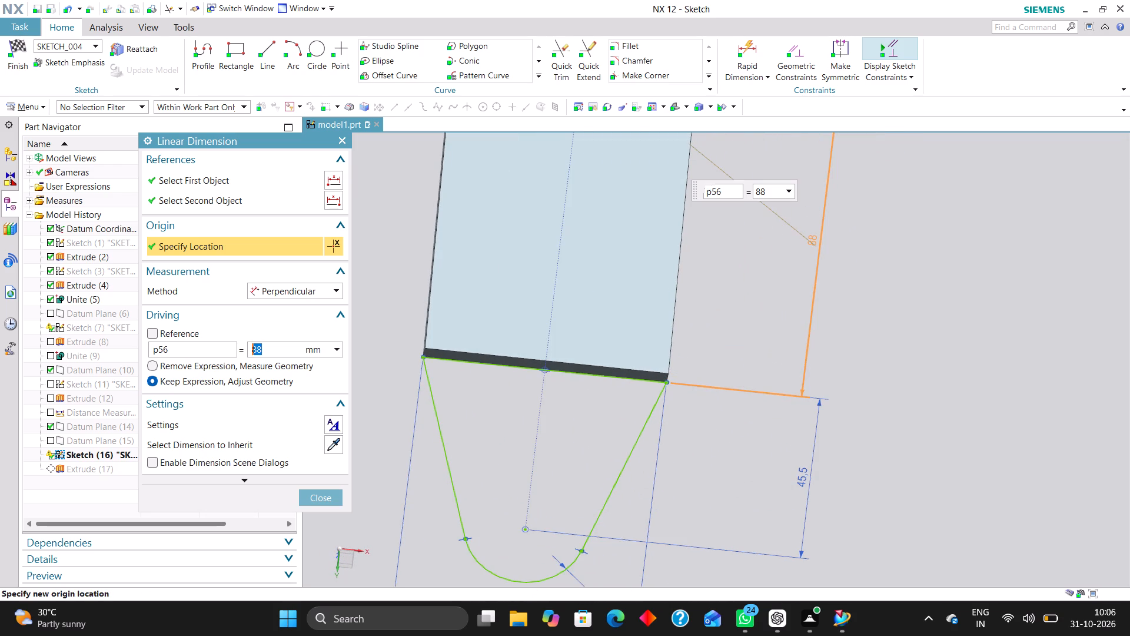
pyautogui.moveTo(853, 278); pyautogui.dragTo(753, 280, button='right')
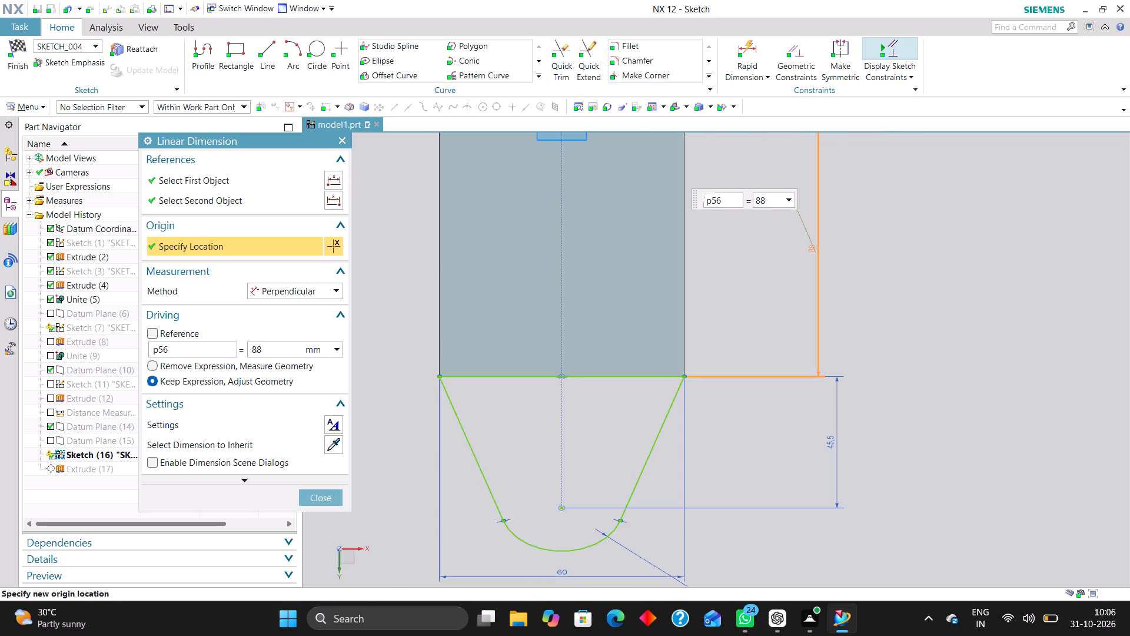
pyautogui.click(335, 496)
pyautogui.click(22, 54)
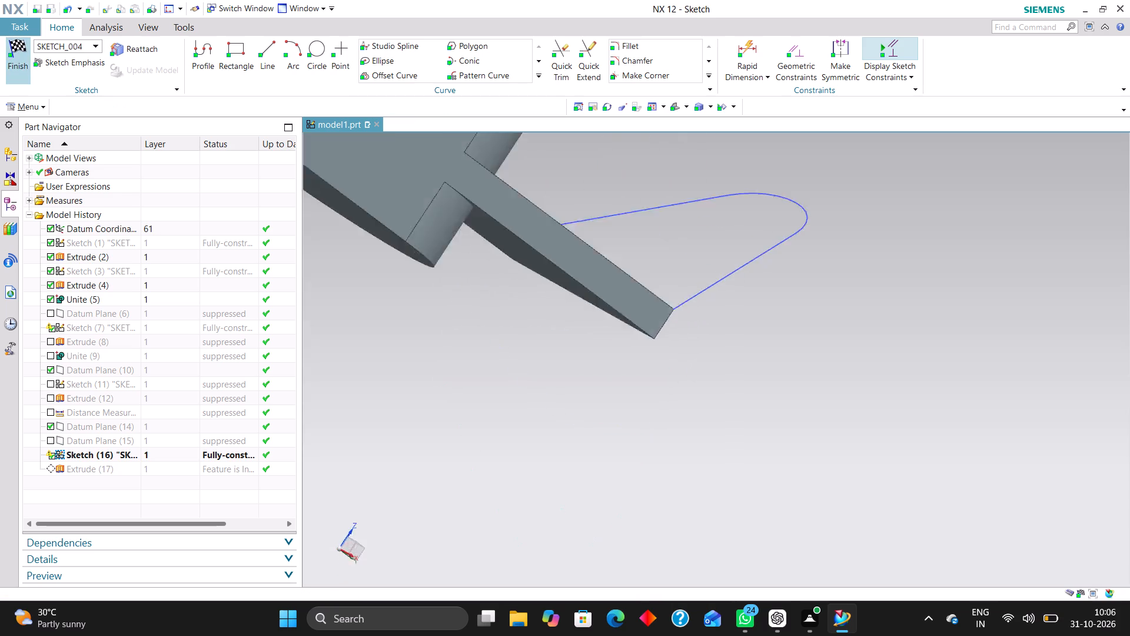
pyautogui.click(1019, 123)
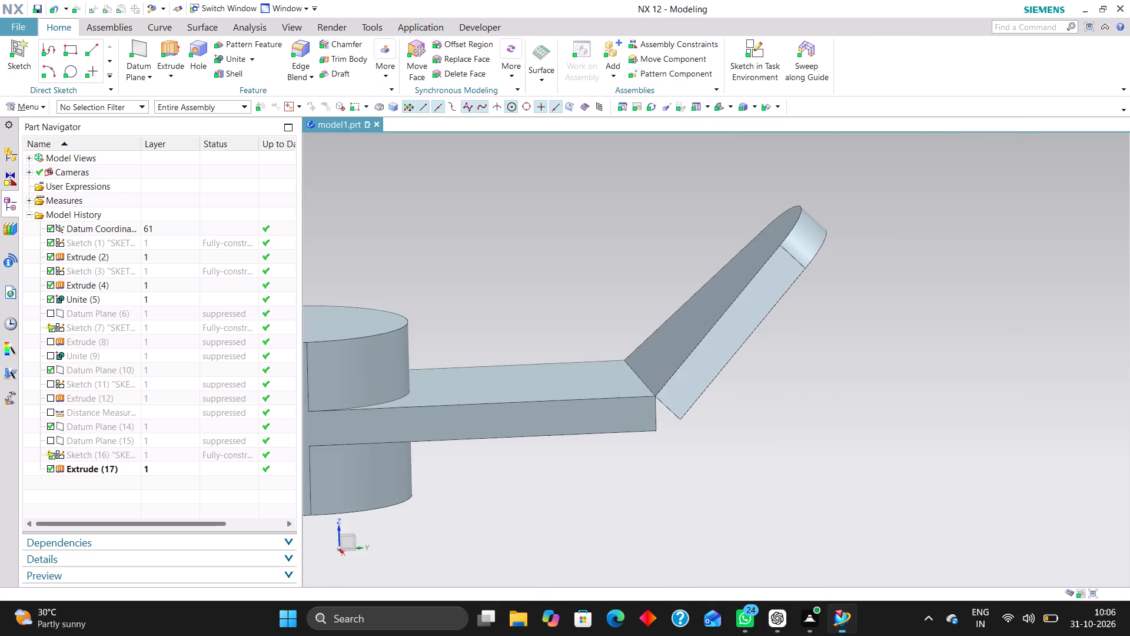
# Examine the contact between the slanted arm and the plate's end edge close up, from above, below and the side.
pyautogui.scroll(6, 668, 381)
pyautogui.scroll(5, 623, 400)
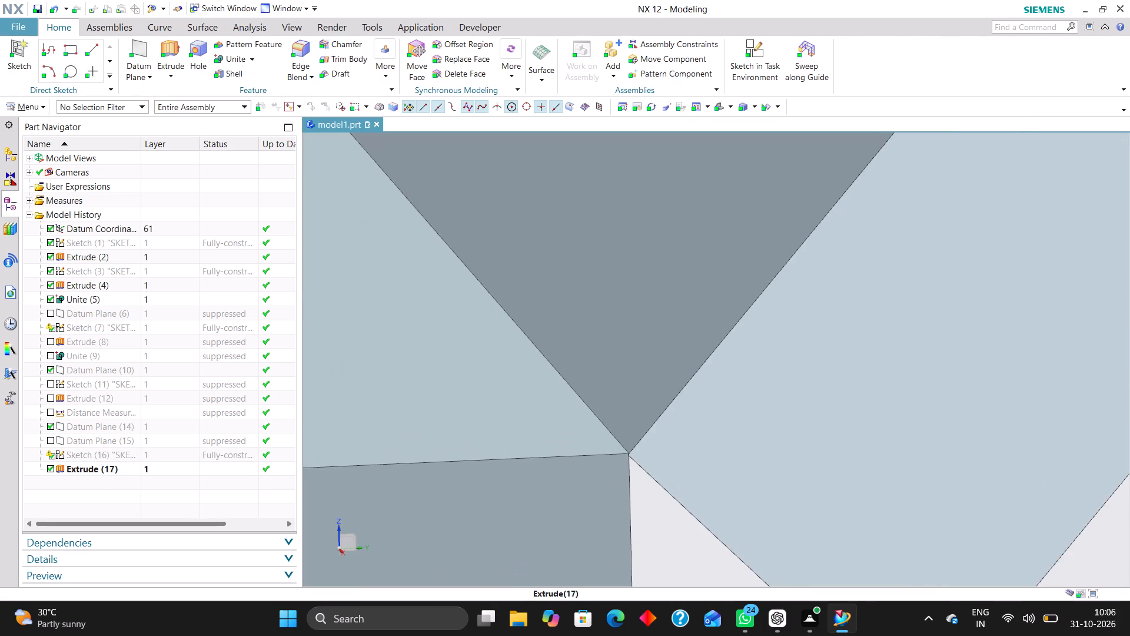
pyautogui.scroll(-12, 649, 329)
pyautogui.moveTo(719, 353); pyautogui.dragTo(725, 377, button='middle')
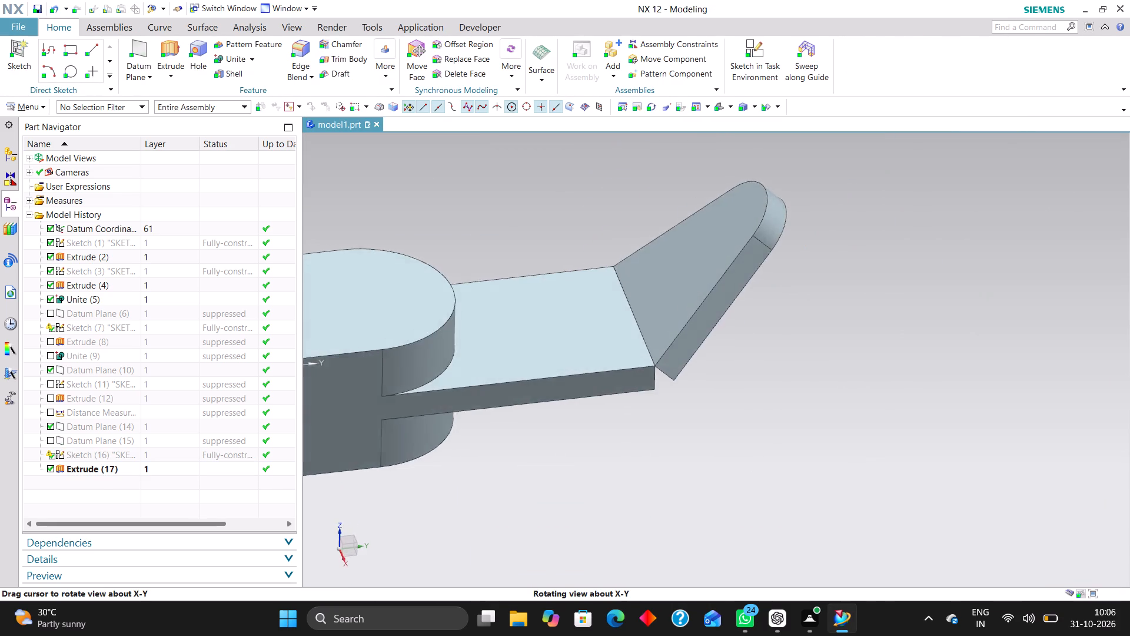
pyautogui.moveTo(725, 377); pyautogui.dragTo(734, 457, button='middle')
pyautogui.scroll(1, 732, 400)
pyautogui.moveTo(729, 416); pyautogui.dragTo(726, 400, button='middle')
pyautogui.moveTo(721, 376); pyautogui.dragTo(719, 367, button='middle')
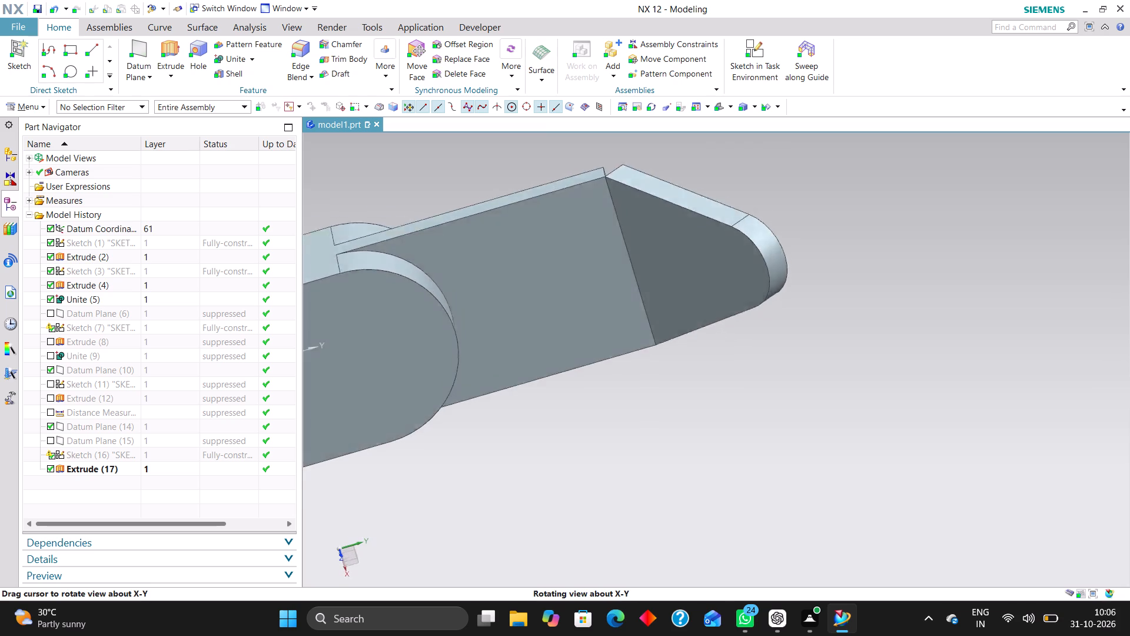
pyautogui.moveTo(719, 367); pyautogui.dragTo(699, 290, button='middle')
pyautogui.moveTo(767, 306); pyautogui.dragTo(689, 324, button='right')
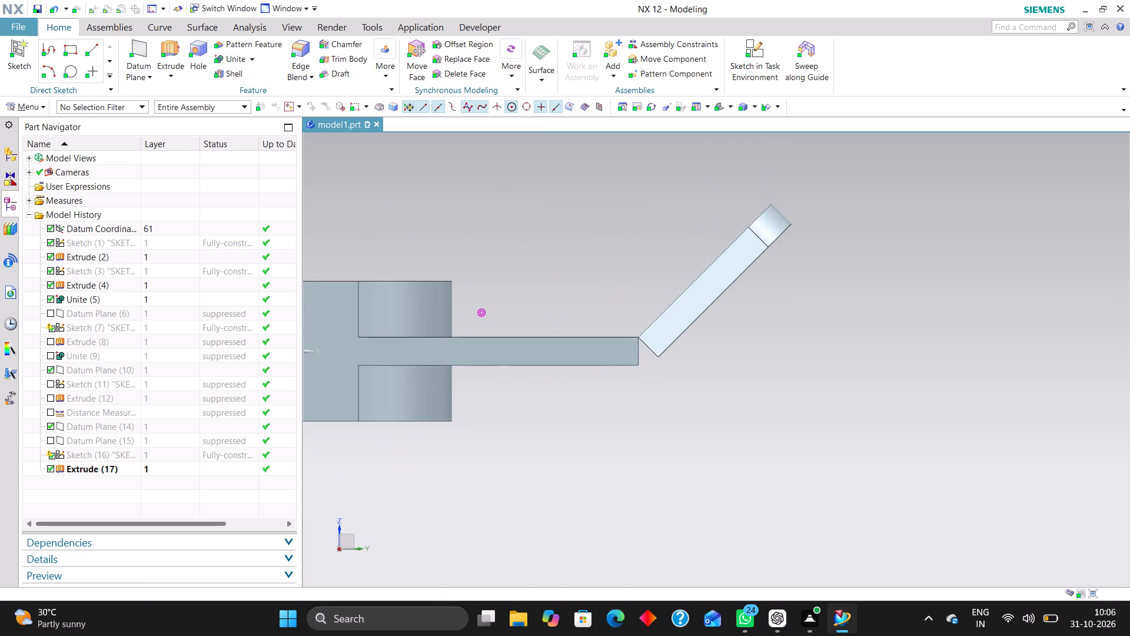
pyautogui.scroll(5, 621, 332)
pyautogui.scroll(-4, 580, 332)
pyautogui.scroll(-3, 687, 349)
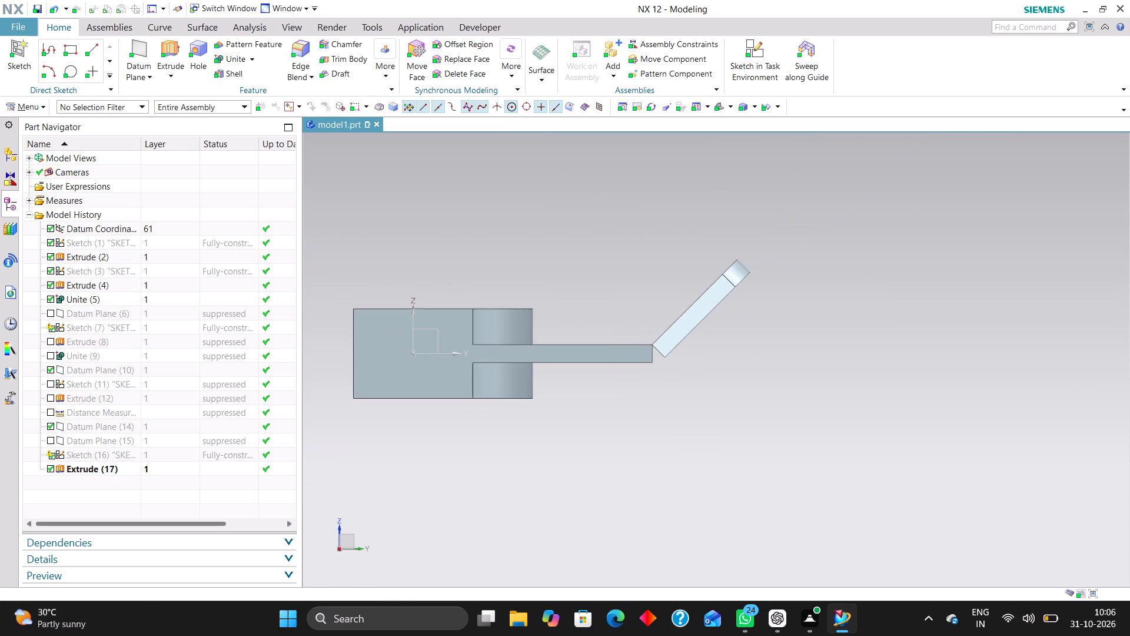
pyautogui.moveTo(626, 306); pyautogui.dragTo(619, 320, button='middle')
pyautogui.scroll(3, 619, 317)
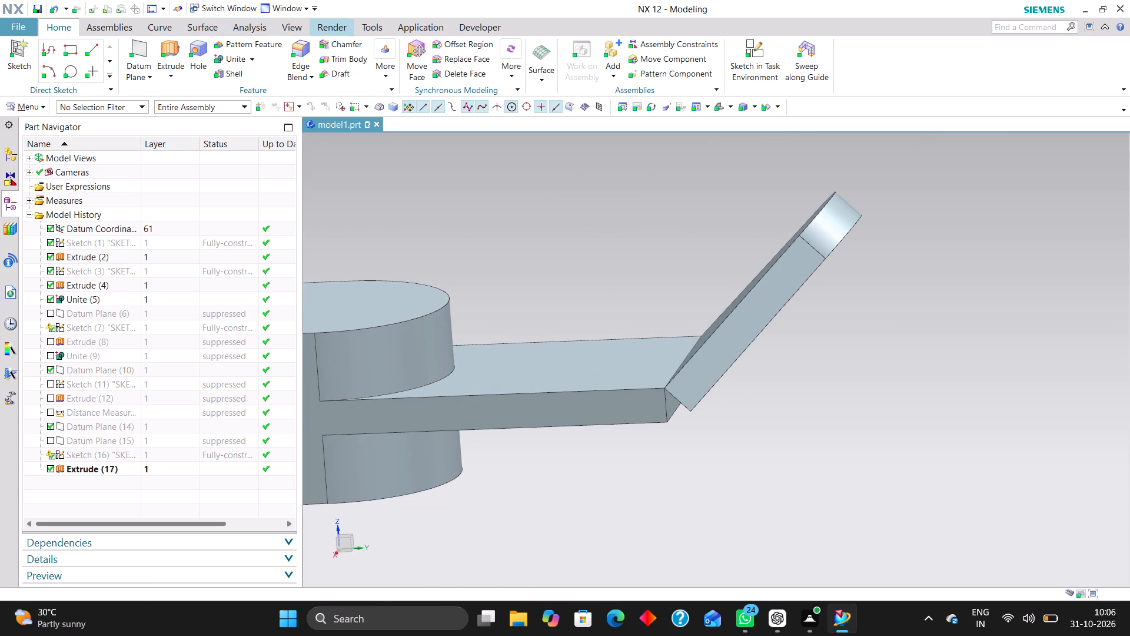
# Measure the flat plate's thickness between its upper and lower faces with Simple Distance.
pyautogui.click(273, 25)
pyautogui.click(33, 51)
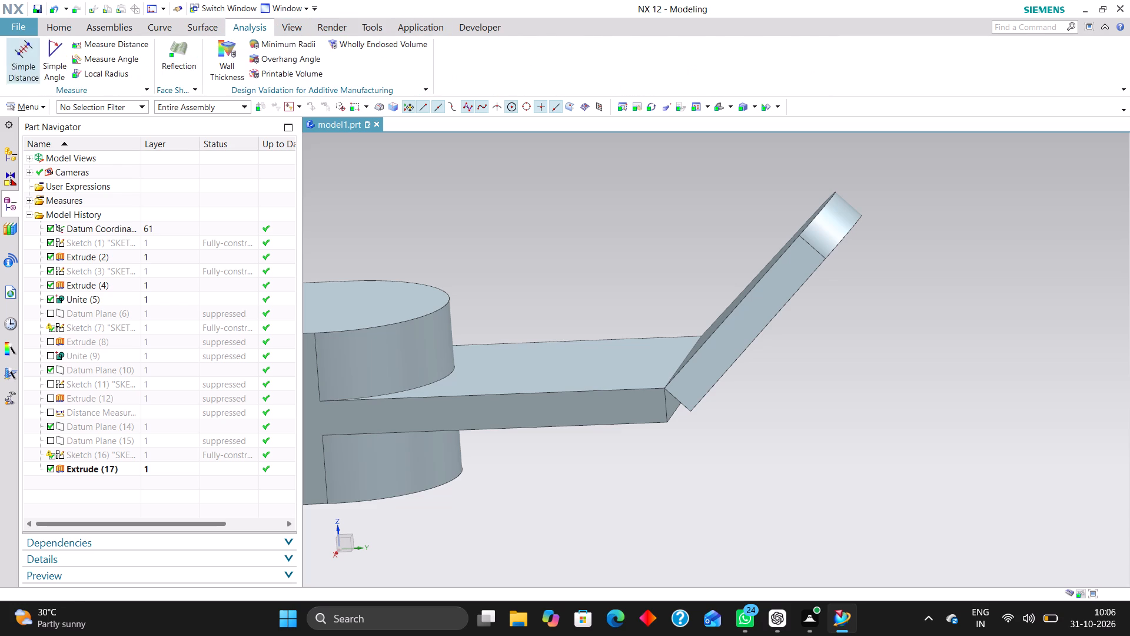
pyautogui.click(583, 373)
pyautogui.moveTo(593, 457); pyautogui.dragTo(591, 443, button='middle')
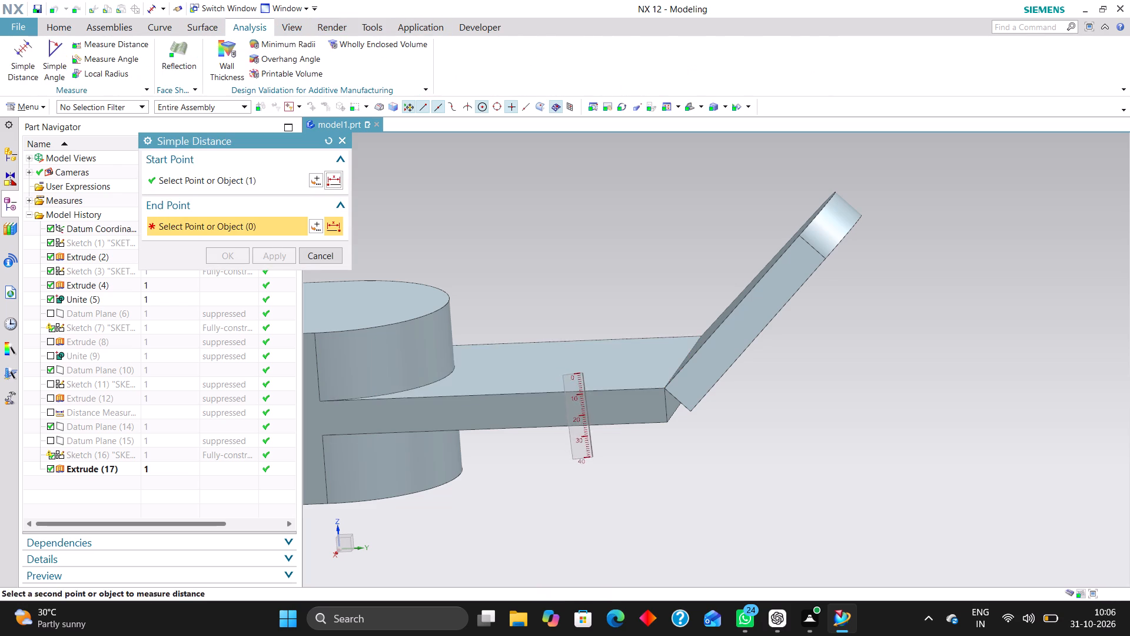
pyautogui.moveTo(591, 443); pyautogui.dragTo(588, 411, button='middle')
pyautogui.click(610, 355)
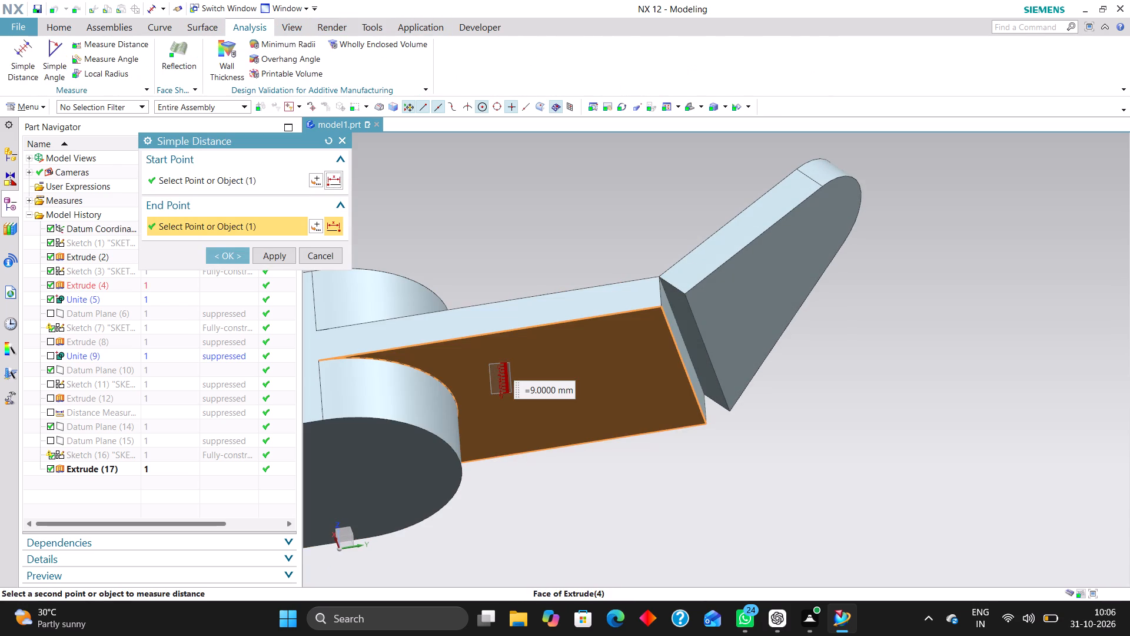
# Restart the distance measurement, measure the slanted arm's thickness between its two broad faces, and close the measurement.
pyautogui.click(332, 140)
pyautogui.click(729, 300)
pyautogui.scroll(1, 925, 359)
pyautogui.moveTo(925, 363); pyautogui.dragTo(950, 445, button='middle')
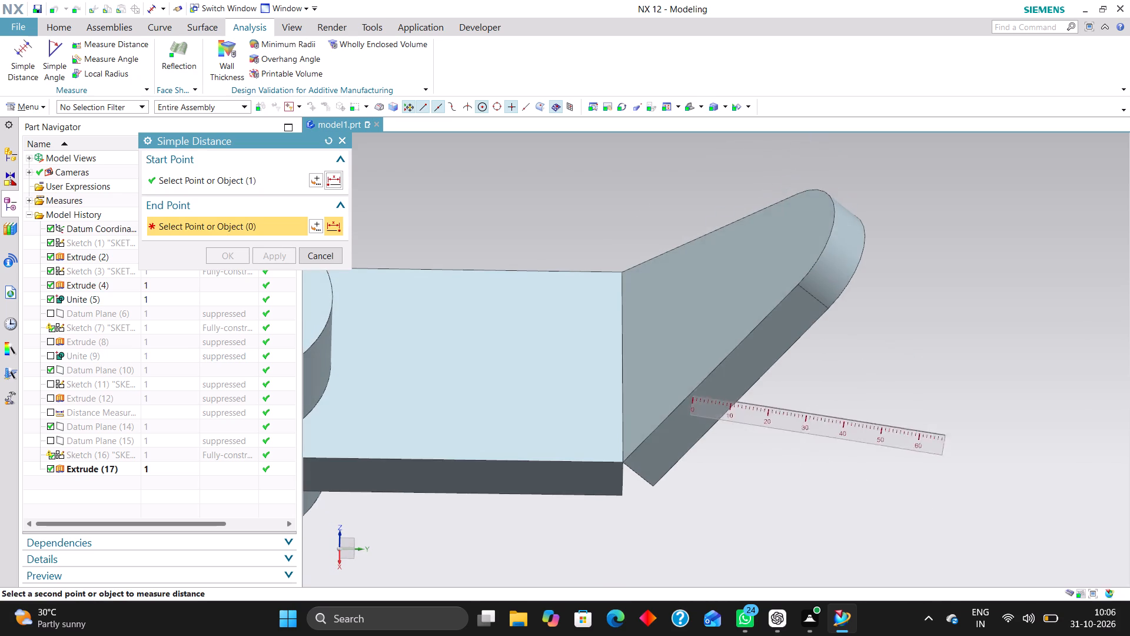
pyautogui.click(704, 287)
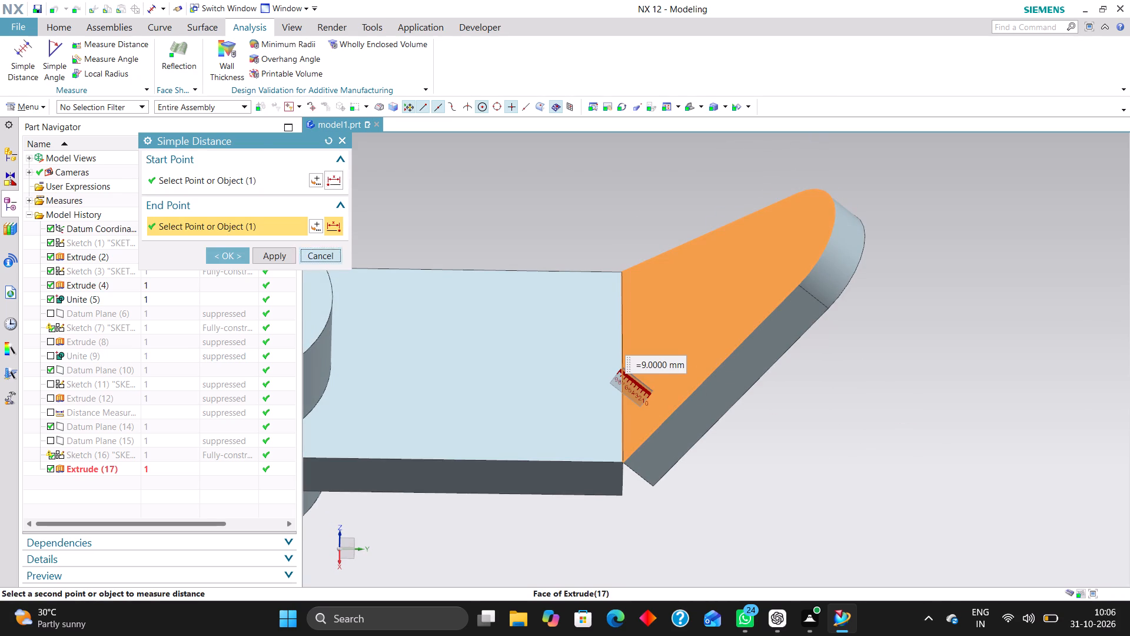
pyautogui.click(324, 255)
# Examine the joint between the slanted arm and the plate's end edge from the side and close up in an isometric view.
pyautogui.moveTo(692, 491); pyautogui.dragTo(705, 454, button='middle')
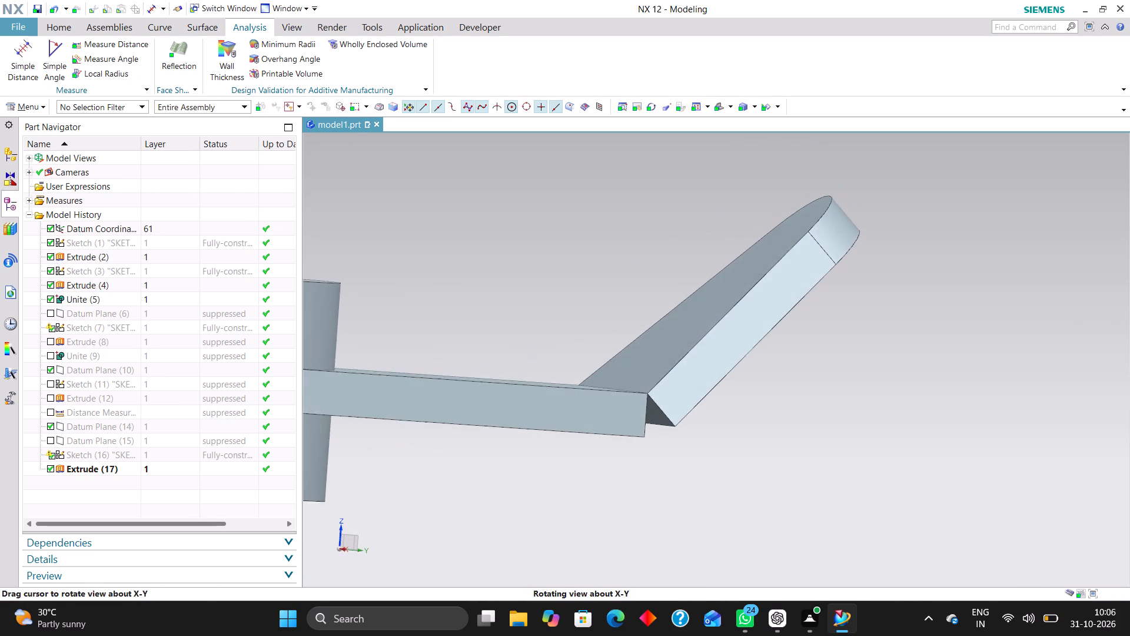
pyautogui.moveTo(705, 454); pyautogui.dragTo(691, 450, button='middle')
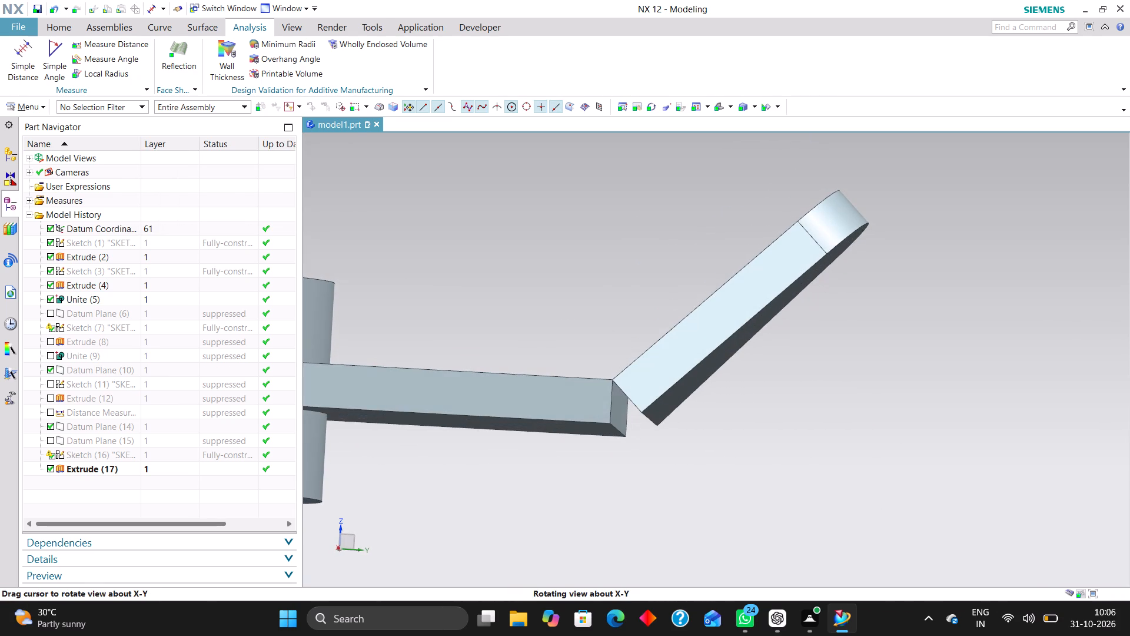
pyautogui.moveTo(691, 450); pyautogui.dragTo(694, 451, button='middle')
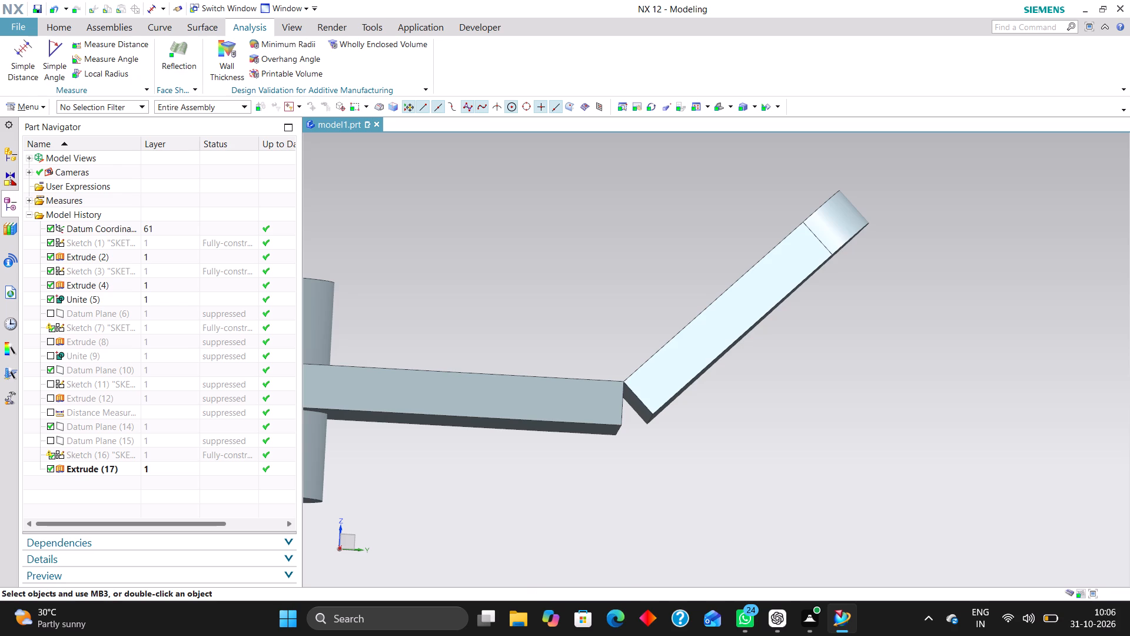
pyautogui.click(56, 26)
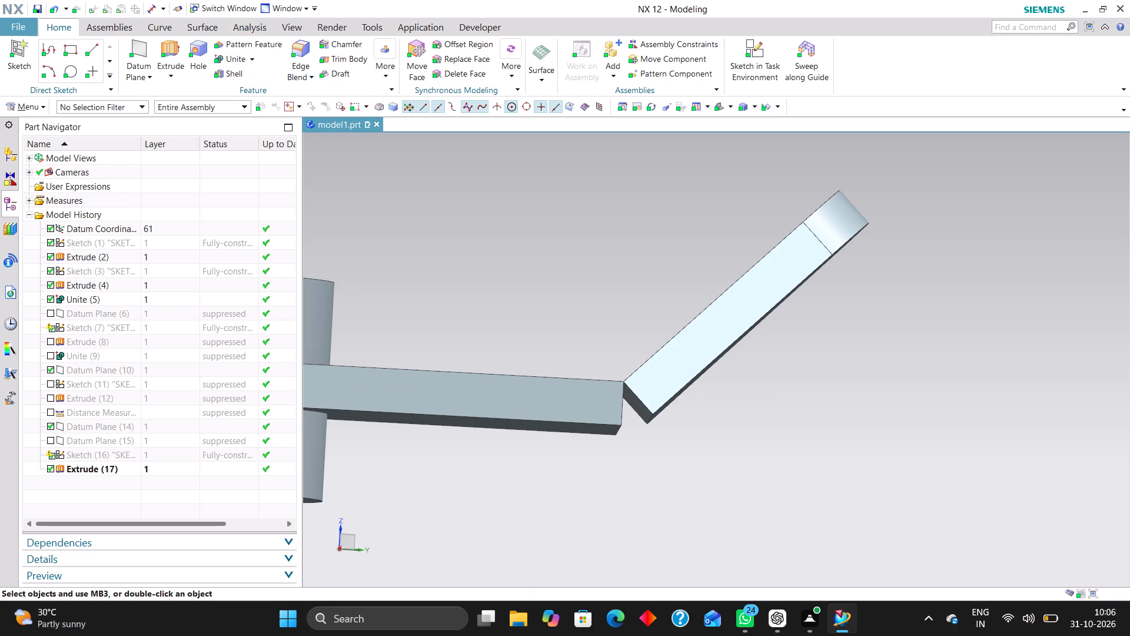
pyautogui.scroll(1, 491, 310)
pyautogui.moveTo(502, 313); pyautogui.dragTo(528, 344, button='middle')
pyautogui.click(717, 108)
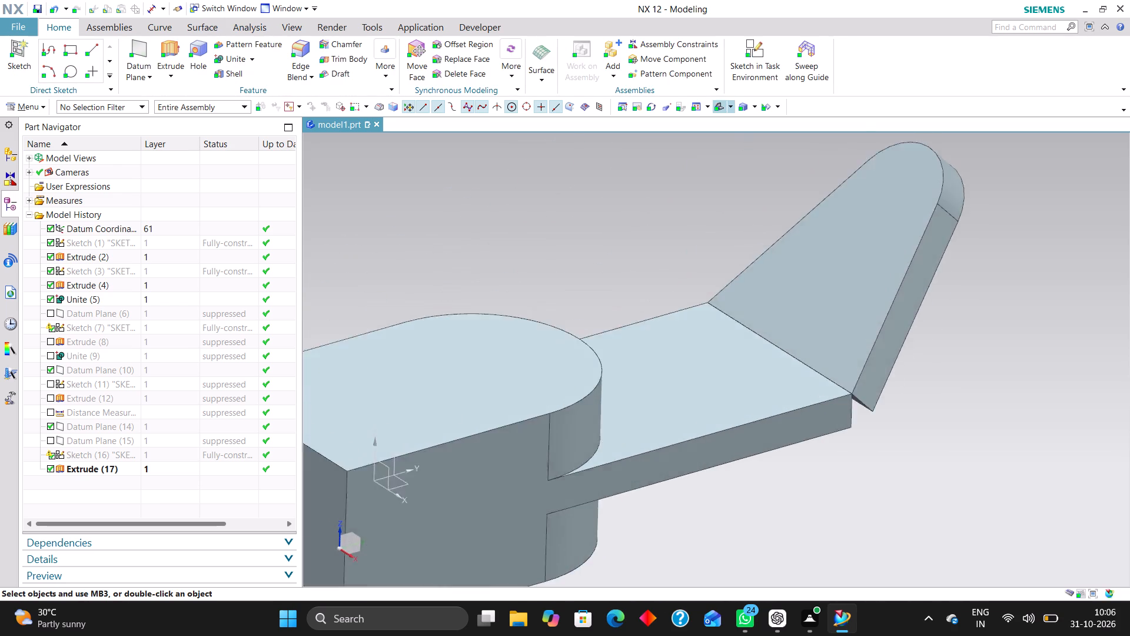
pyautogui.scroll(5, 950, 389)
pyautogui.scroll(7, 839, 337)
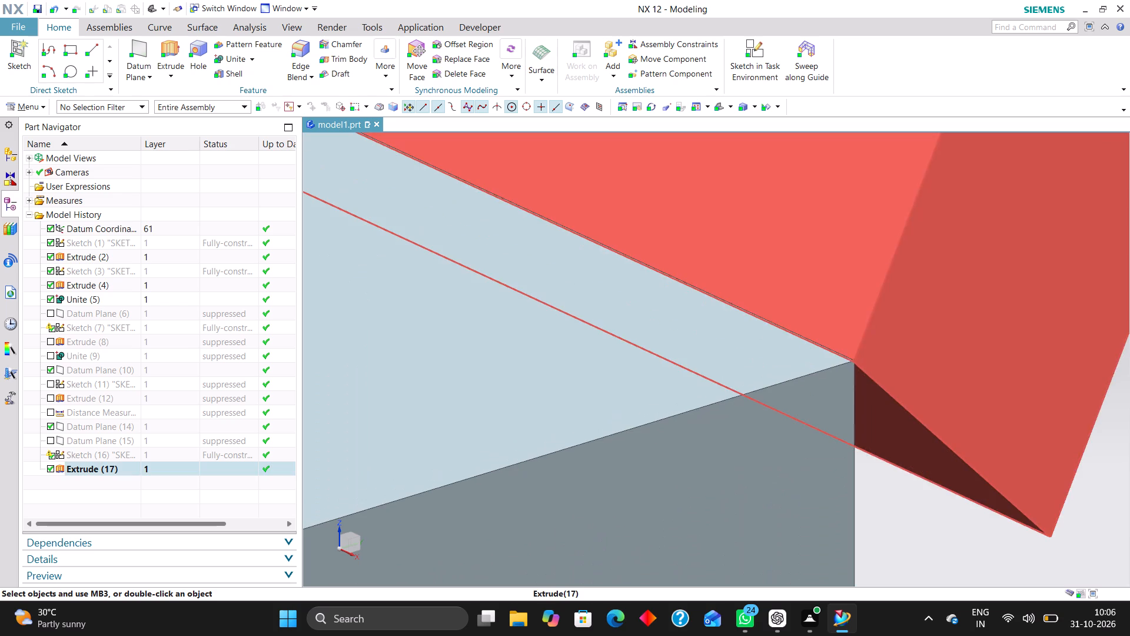
pyautogui.scroll(7, 826, 346)
pyautogui.scroll(11, 929, 382)
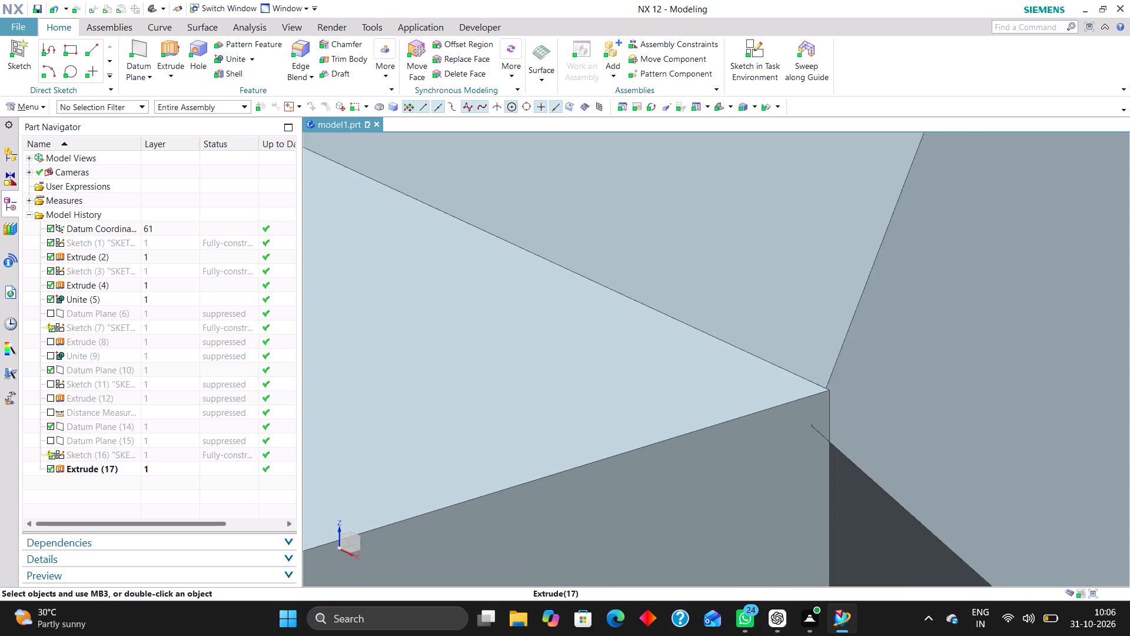
pyautogui.scroll(-9, 740, 329)
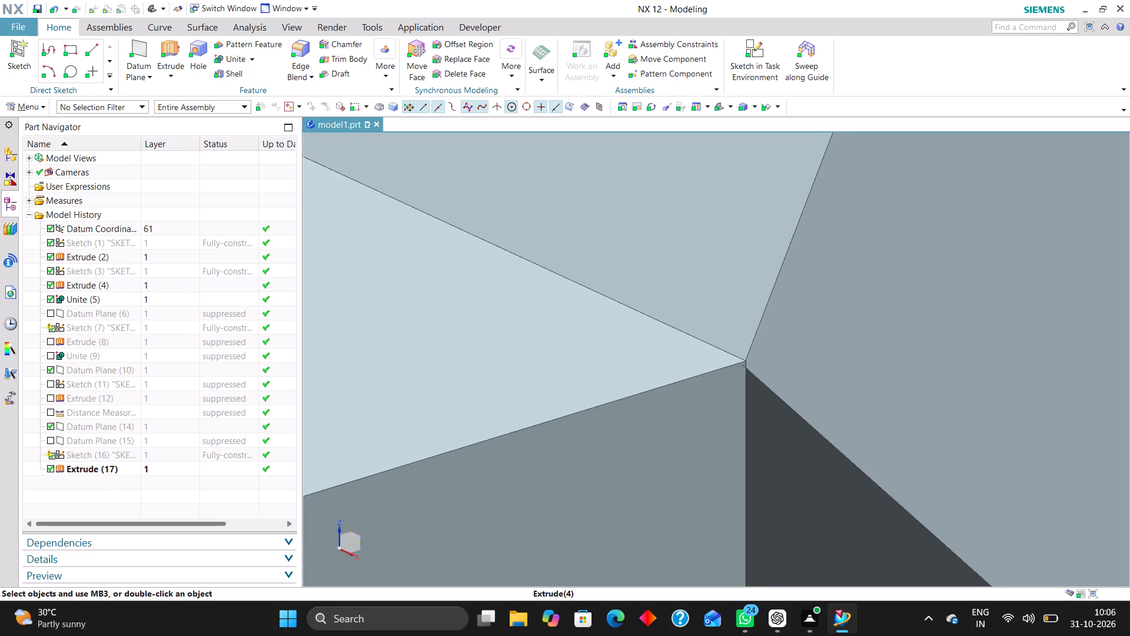
pyautogui.scroll(-11, 742, 355)
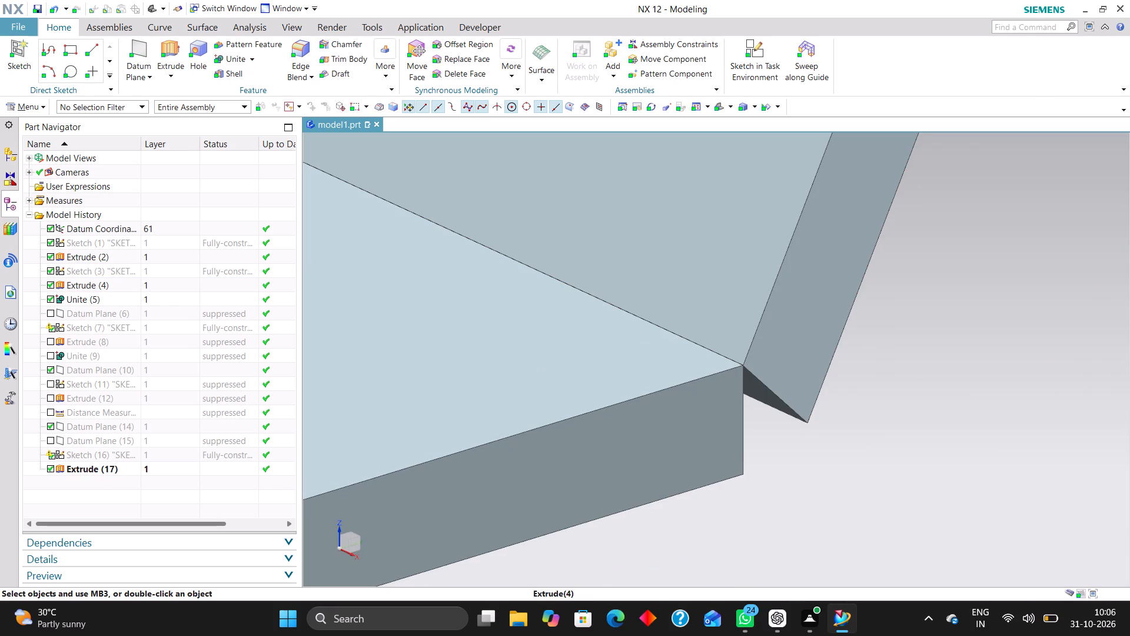
# Reopen the tapering arm sketch, set the base line's distance dimension to 88.5 mm, and check it against the plate's end edge.
pyautogui.click(184, 453)
pyautogui.click(184, 442)
pyautogui.click(180, 454)
pyautogui.rightClick(180, 454)
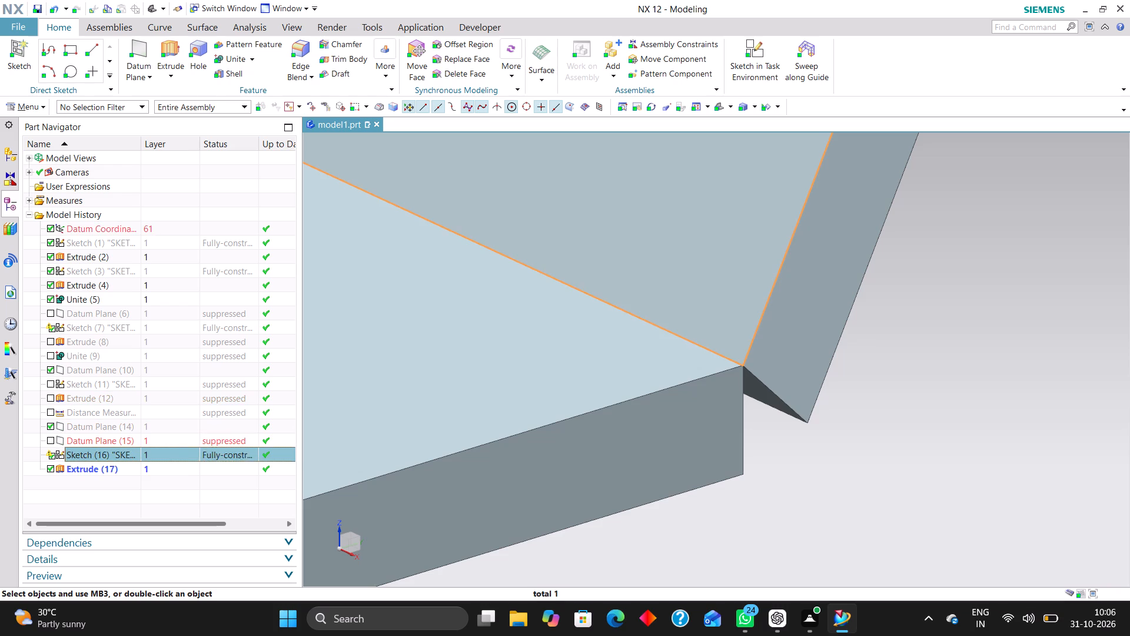
pyautogui.click(248, 154)
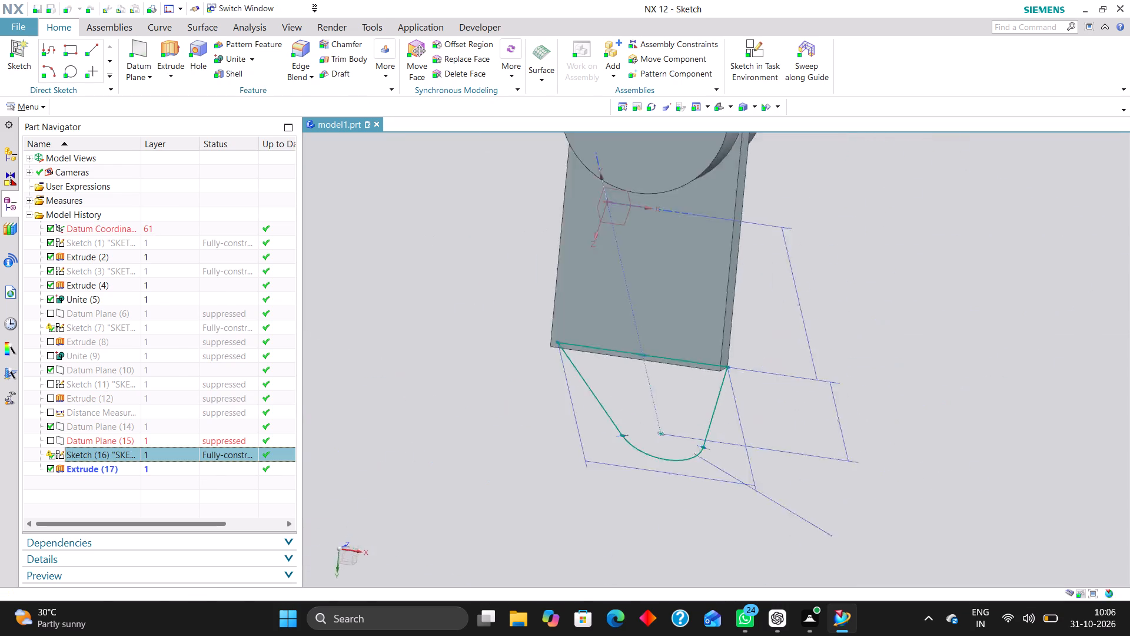
pyautogui.doubleClick(808, 263)
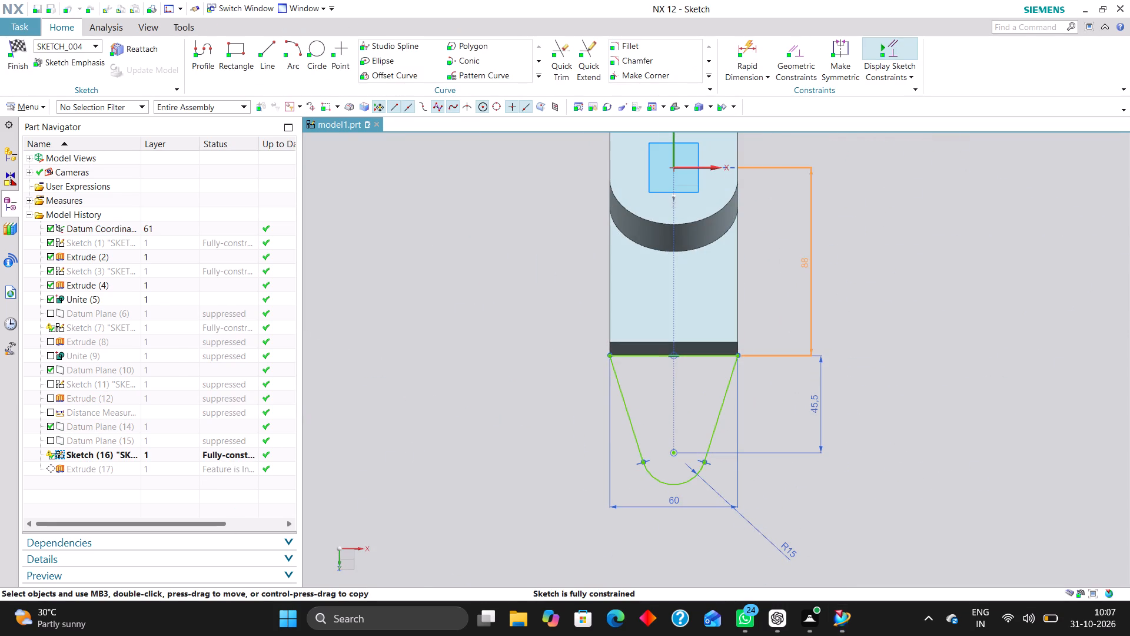
pyautogui.write('88')
pyautogui.write('.5')
pyautogui.press('Return')
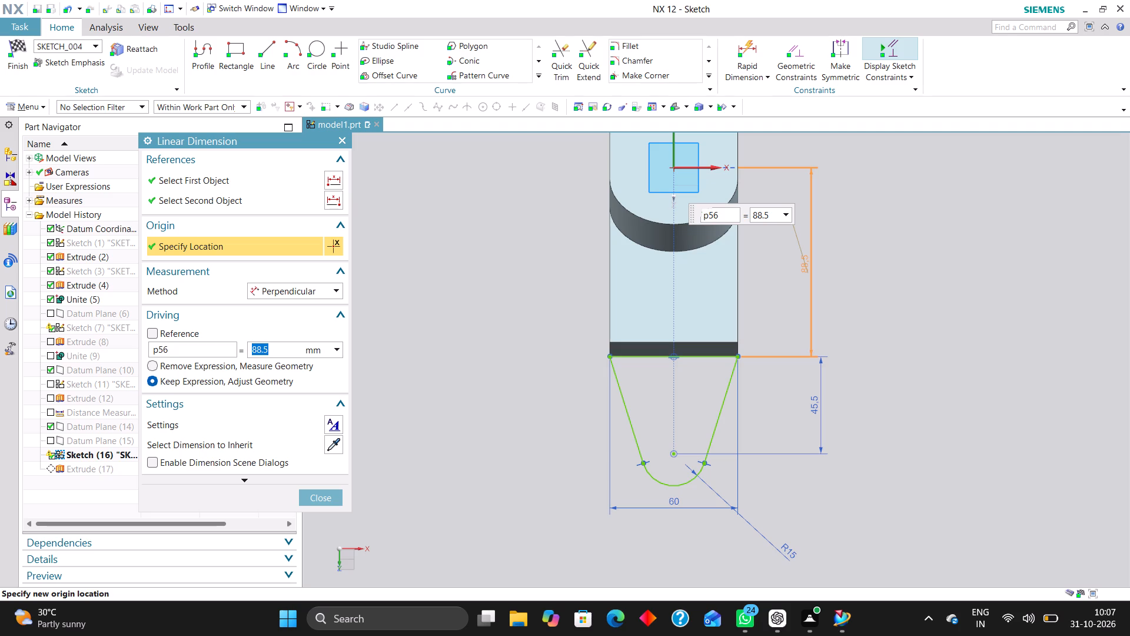
pyautogui.scroll(6, 693, 348)
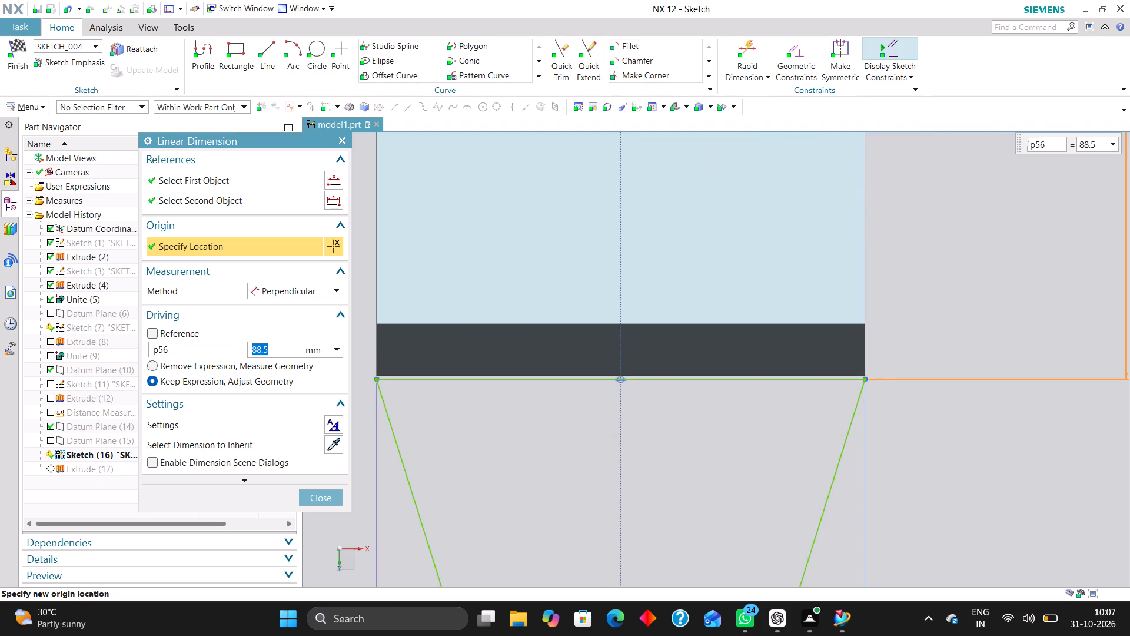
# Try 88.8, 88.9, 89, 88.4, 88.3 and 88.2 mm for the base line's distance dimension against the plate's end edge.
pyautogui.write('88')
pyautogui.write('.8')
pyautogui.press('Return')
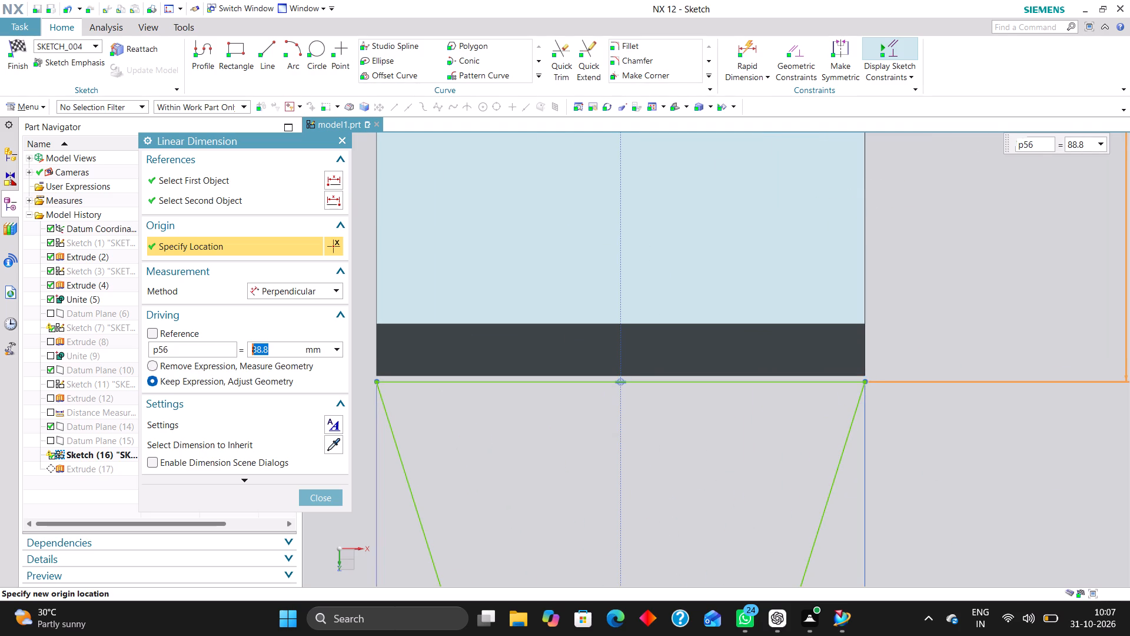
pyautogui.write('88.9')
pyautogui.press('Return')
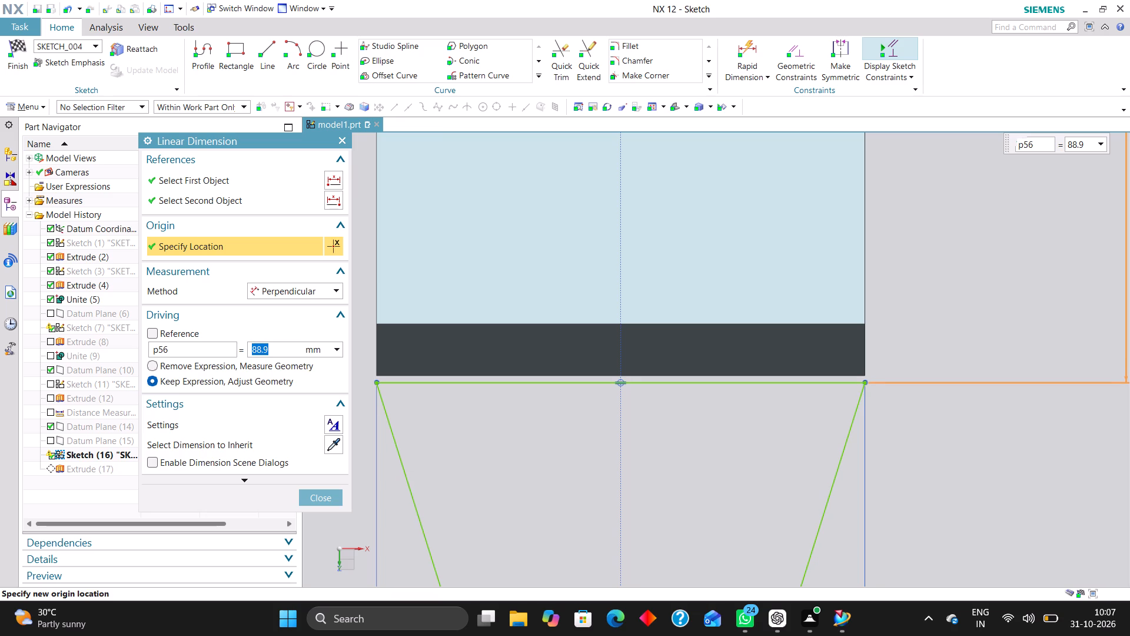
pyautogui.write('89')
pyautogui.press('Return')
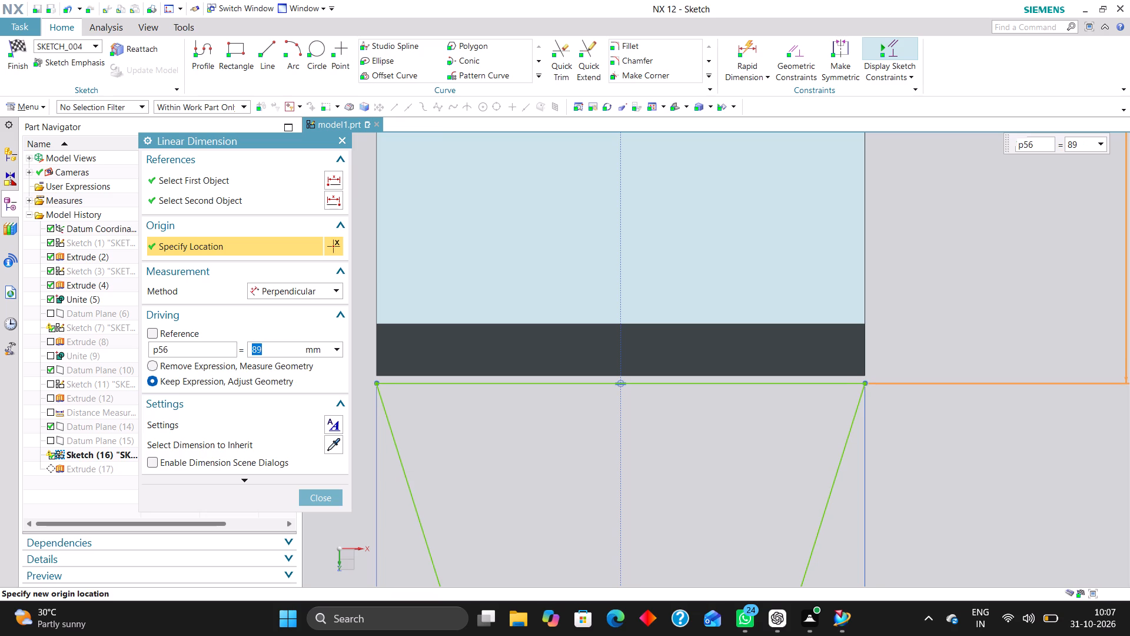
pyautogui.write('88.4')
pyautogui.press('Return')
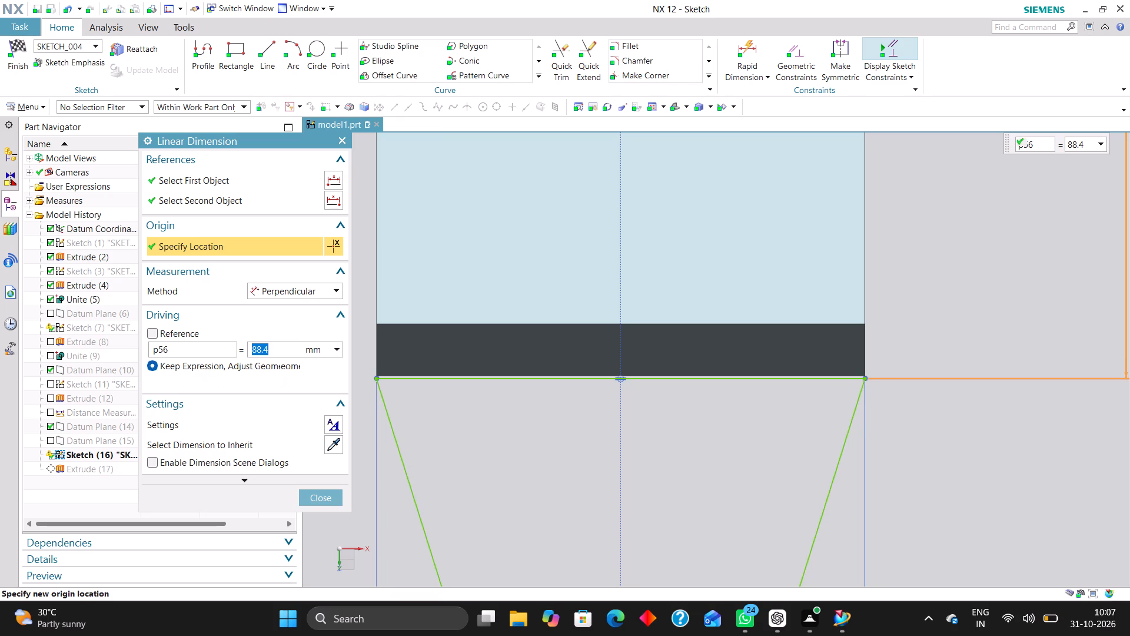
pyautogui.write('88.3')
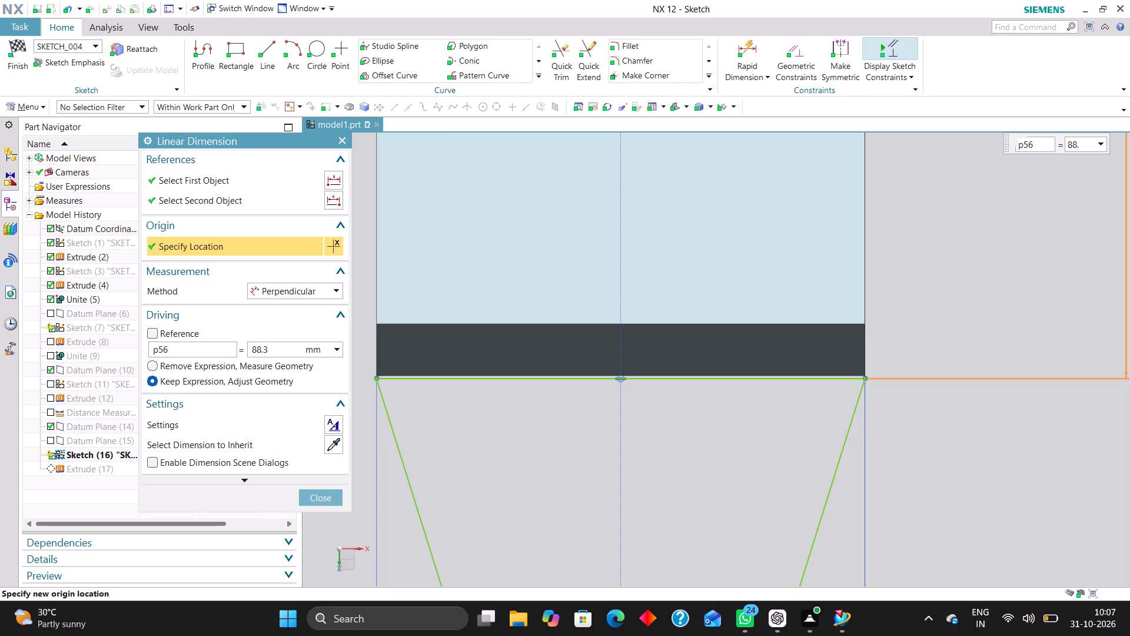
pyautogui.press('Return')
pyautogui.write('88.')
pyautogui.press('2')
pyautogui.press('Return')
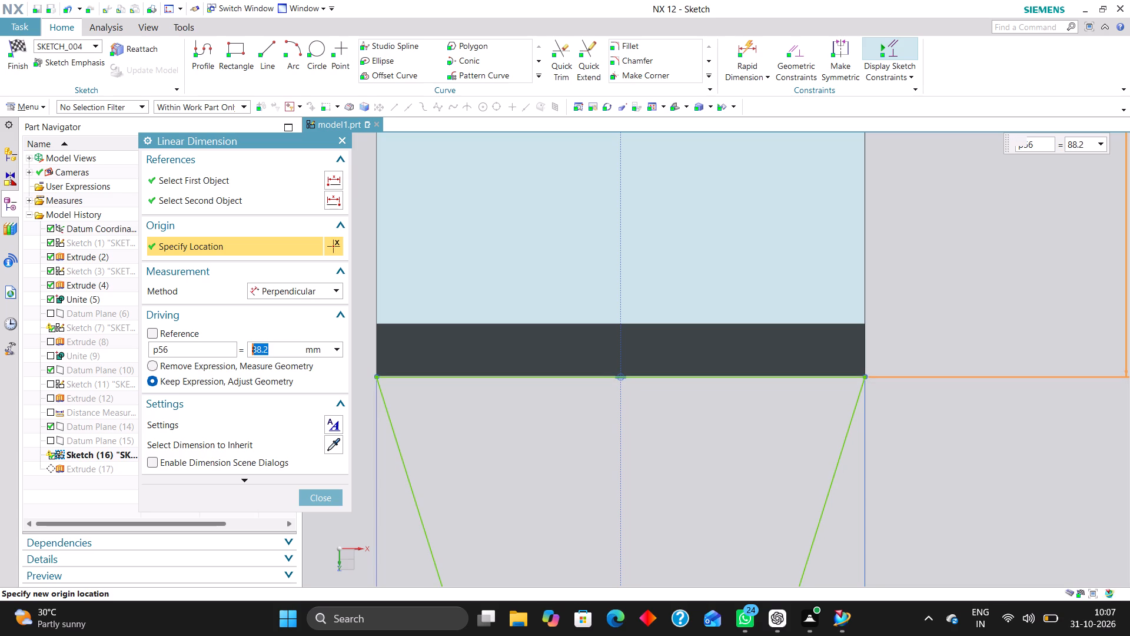
# Set the base line's distance dimension to 88.1 mm and finish the sketch to update the slanted arm.
pyautogui.write('88')
pyautogui.write('.1')
pyautogui.press('Return')
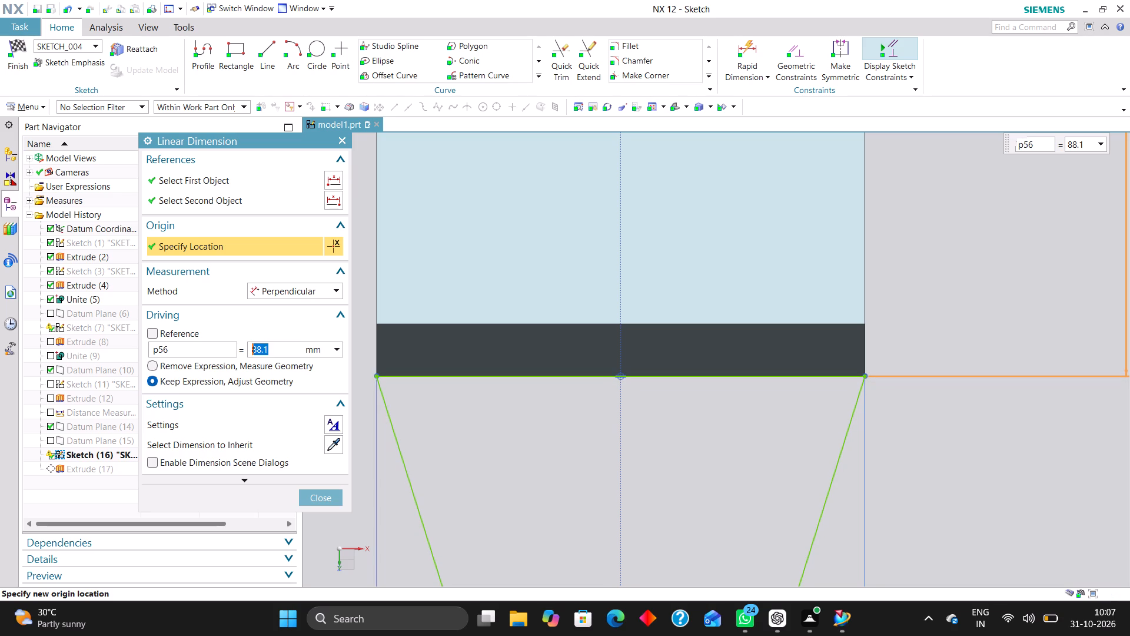
pyautogui.click(327, 495)
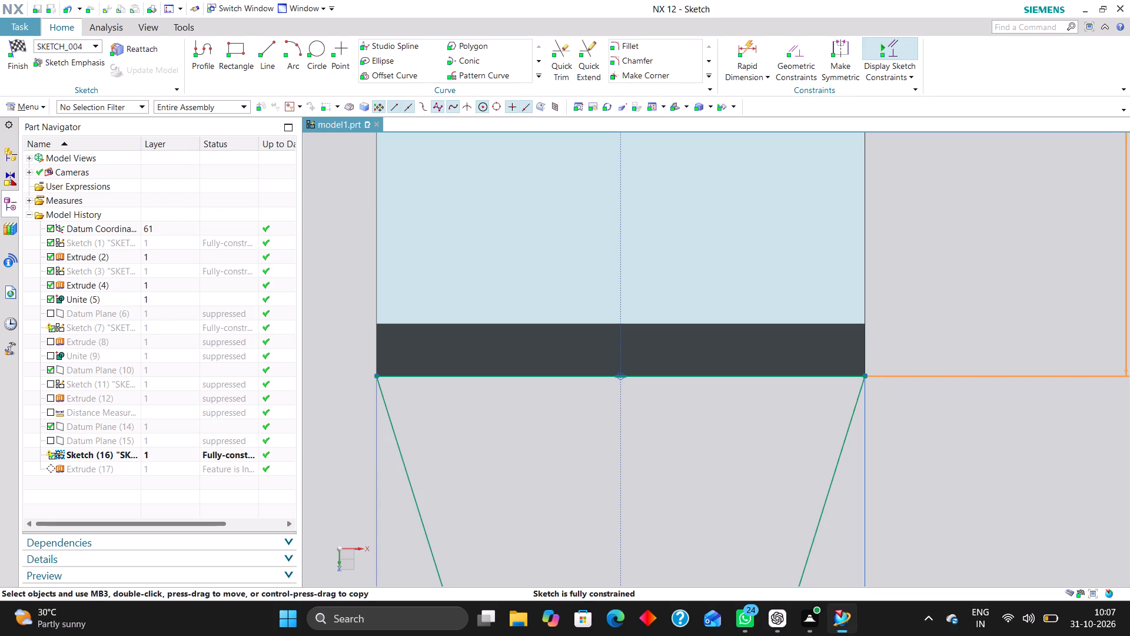
pyautogui.click(22, 45)
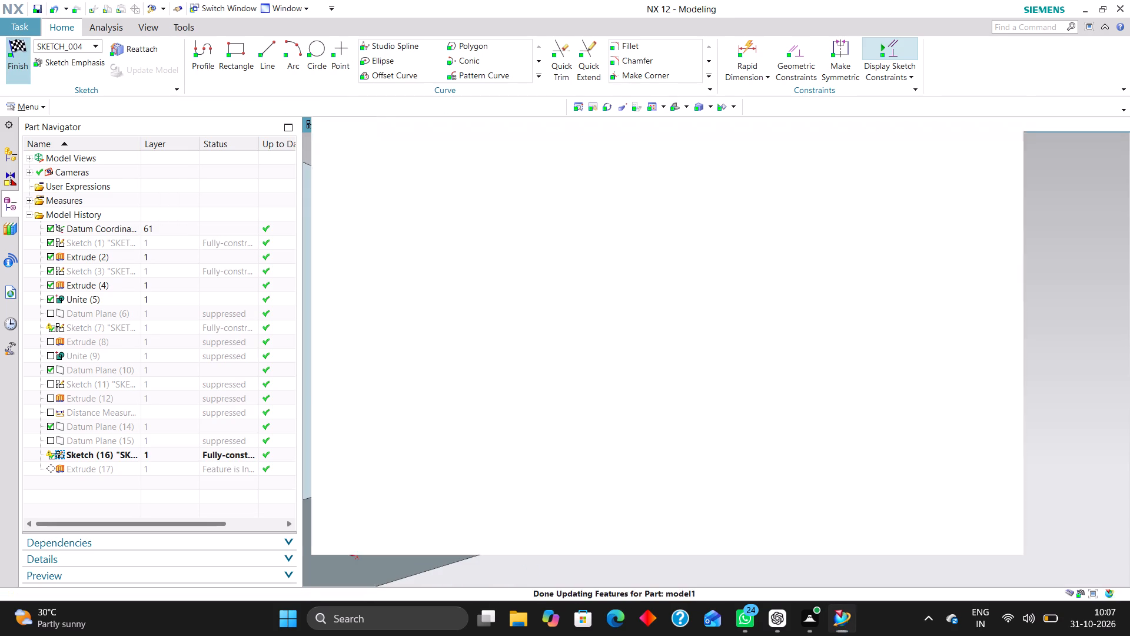
pyautogui.click(1013, 125)
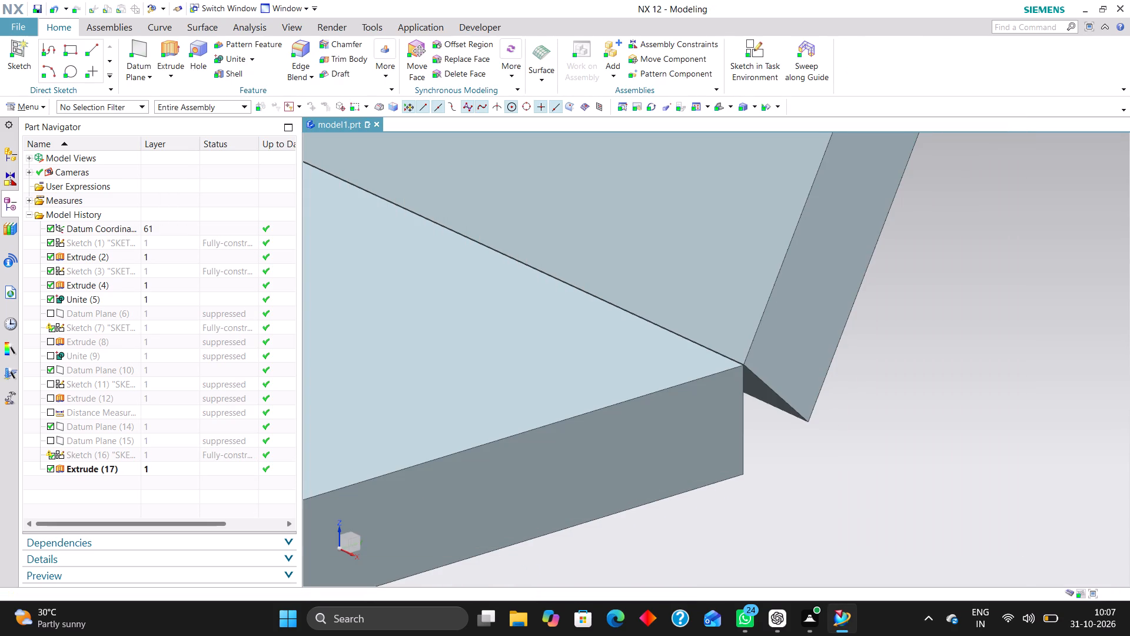
# Examine the contact between the updated slanted arm and the plate's end edge close up and from the side.
pyautogui.scroll(12, 752, 363)
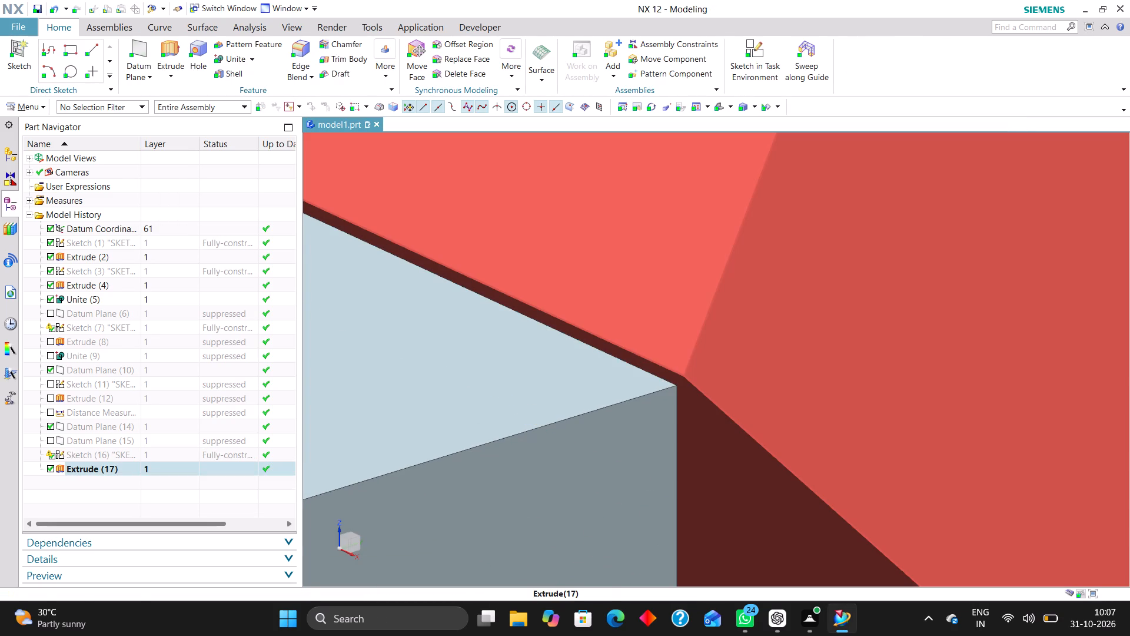
pyautogui.moveTo(829, 271); pyautogui.dragTo(815, 264, button='middle')
pyautogui.scroll(-13, 829, 259)
pyautogui.moveTo(875, 287); pyautogui.dragTo(846, 287, button='middle')
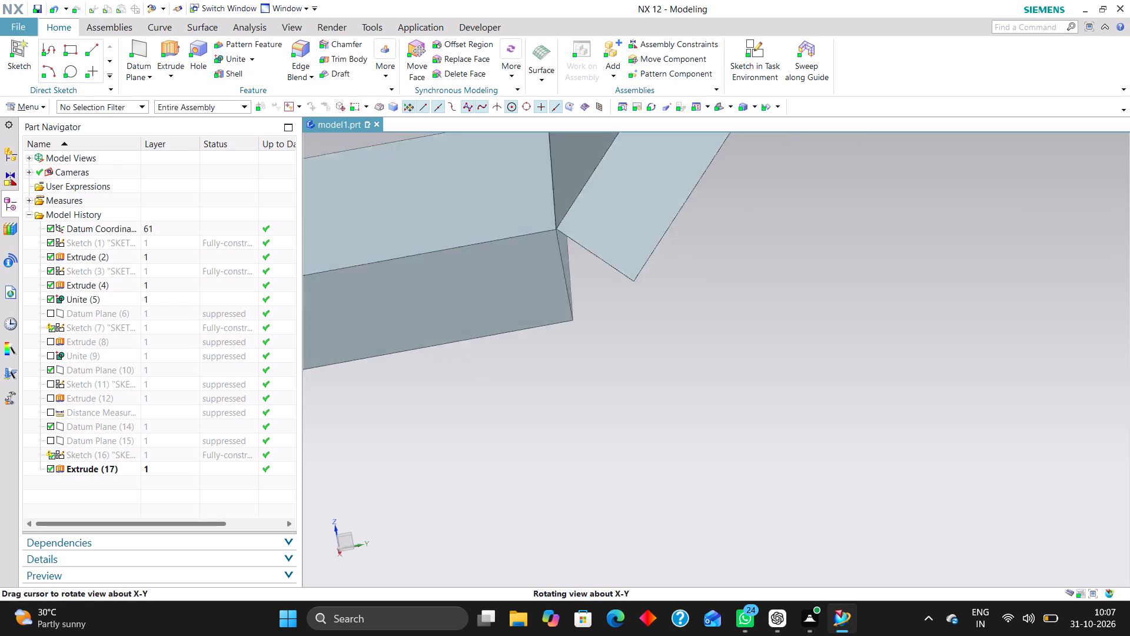
pyautogui.moveTo(846, 287); pyautogui.dragTo(838, 291, button='middle')
pyautogui.moveTo(915, 295); pyautogui.dragTo(830, 312, button='right')
pyautogui.scroll(-3, 626, 281)
pyautogui.scroll(4, 616, 198)
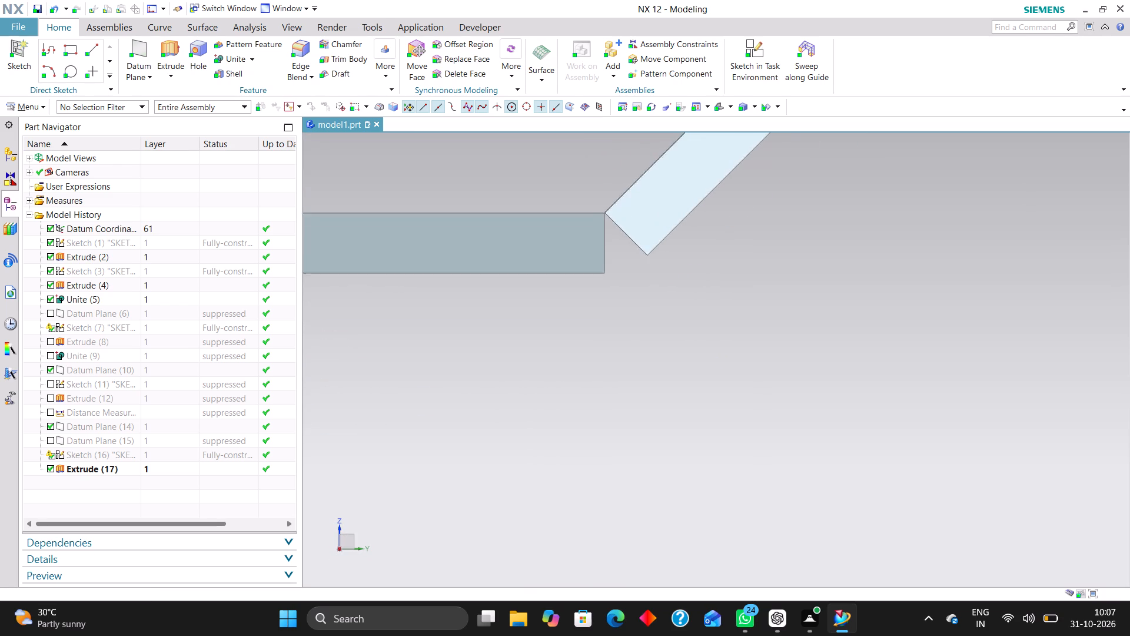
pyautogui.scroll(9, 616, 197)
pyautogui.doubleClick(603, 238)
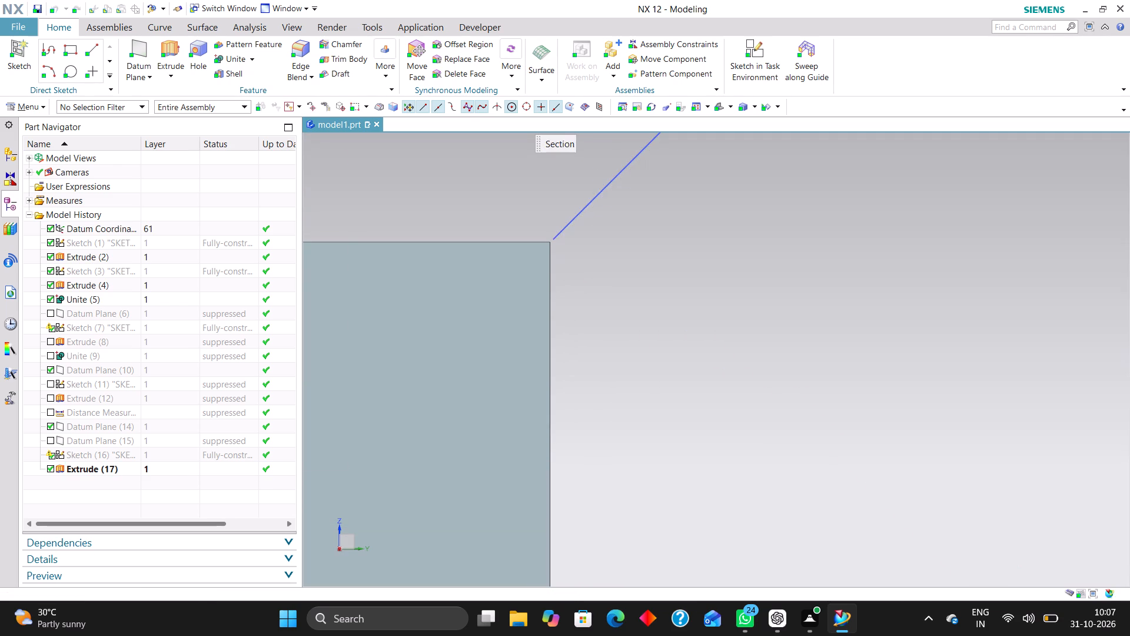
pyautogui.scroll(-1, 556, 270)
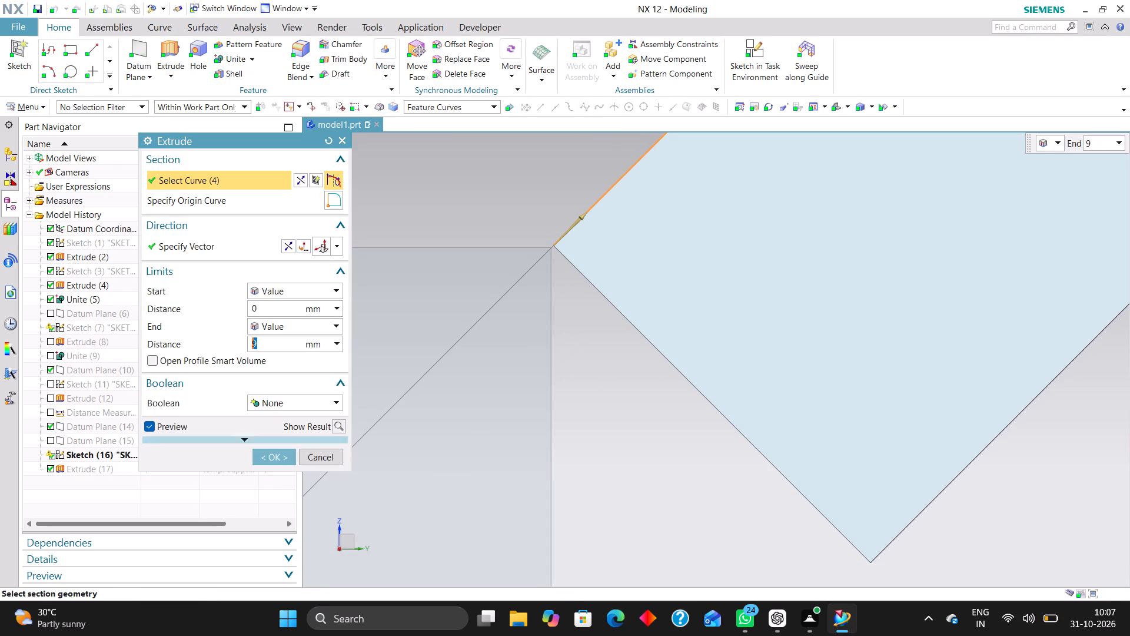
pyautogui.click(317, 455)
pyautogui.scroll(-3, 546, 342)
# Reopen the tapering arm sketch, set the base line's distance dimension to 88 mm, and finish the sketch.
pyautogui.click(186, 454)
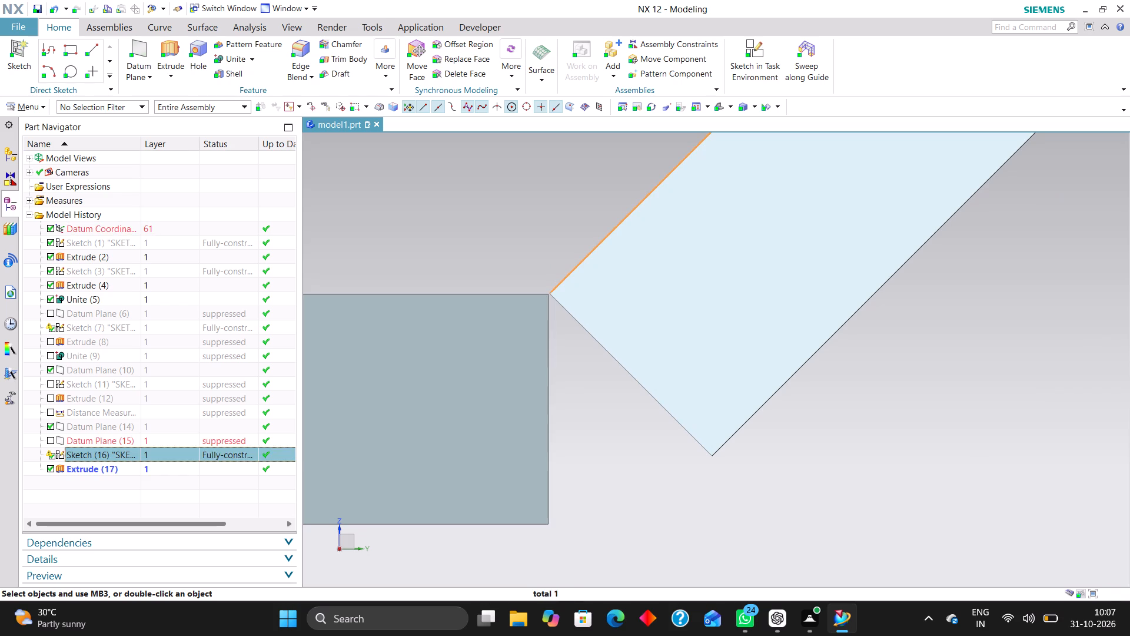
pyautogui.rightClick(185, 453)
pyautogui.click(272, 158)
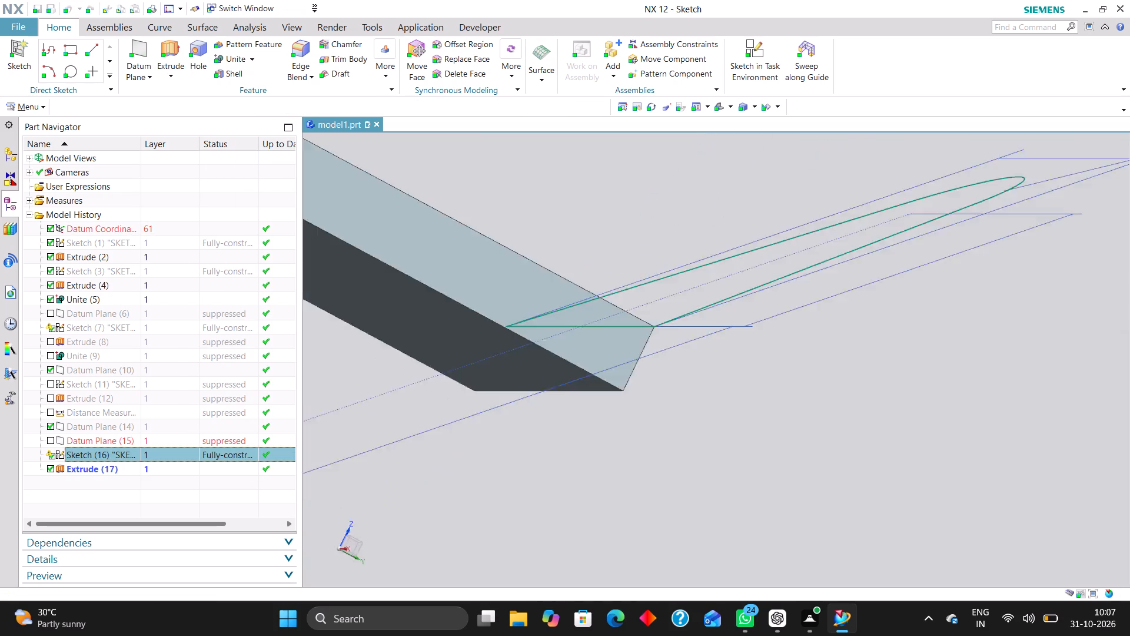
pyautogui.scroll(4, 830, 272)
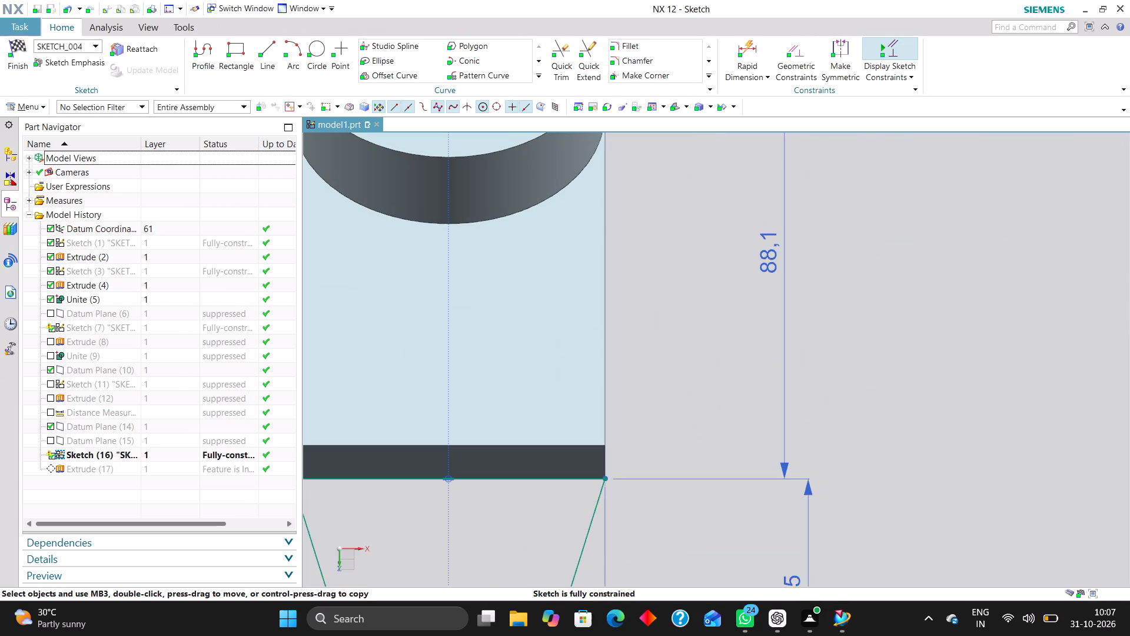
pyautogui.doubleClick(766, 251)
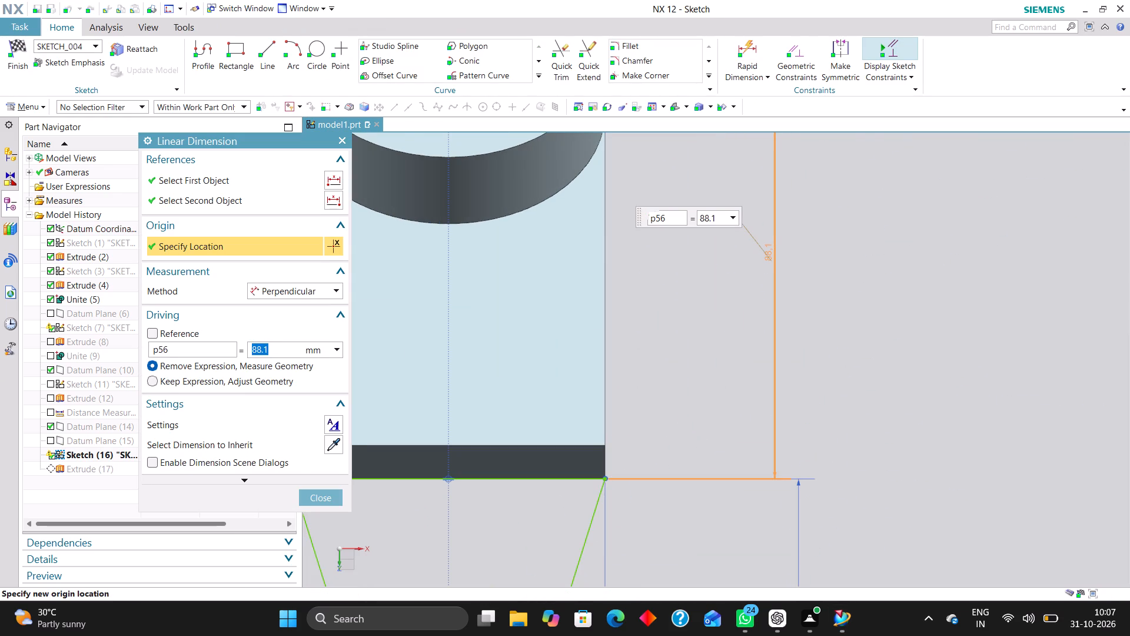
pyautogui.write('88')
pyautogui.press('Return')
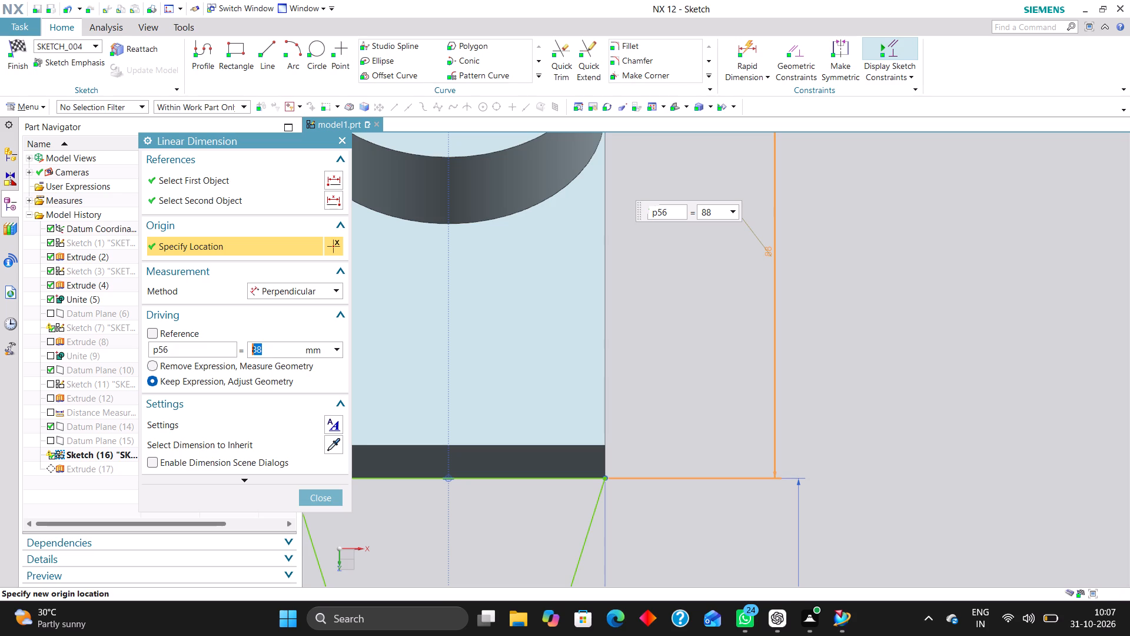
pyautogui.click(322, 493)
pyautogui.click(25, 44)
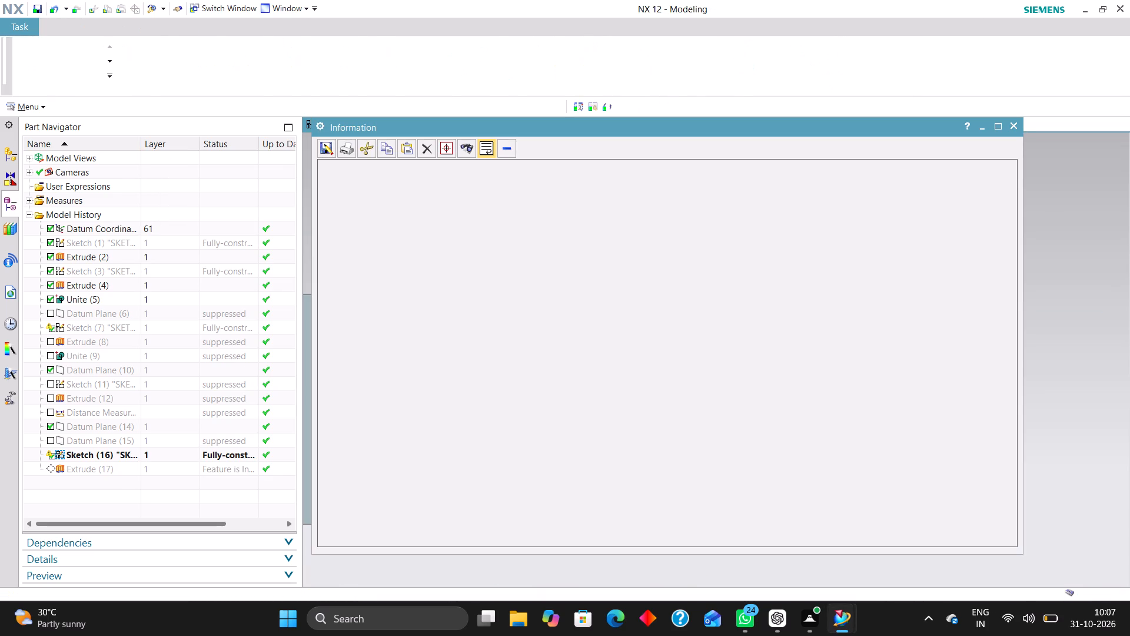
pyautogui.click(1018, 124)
# Examine the contact between the slanted arm and the plate's end edge close up from the side and at an angle.
pyautogui.scroll(6, 538, 314)
pyautogui.scroll(1, 610, 238)
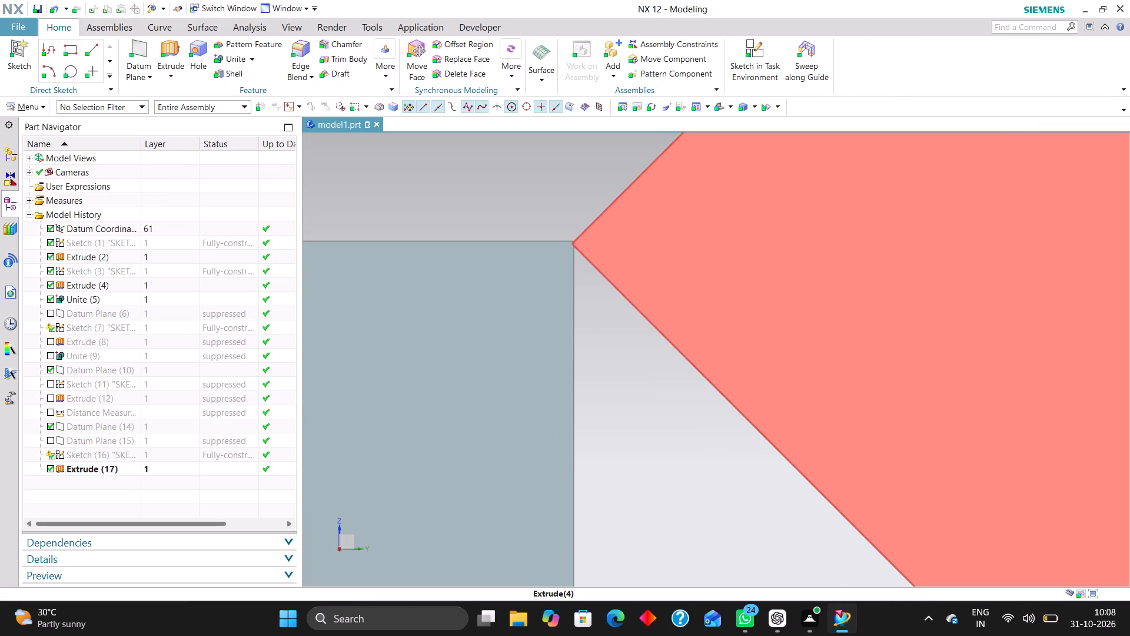
pyautogui.scroll(3, 610, 238)
pyautogui.scroll(-9, 553, 249)
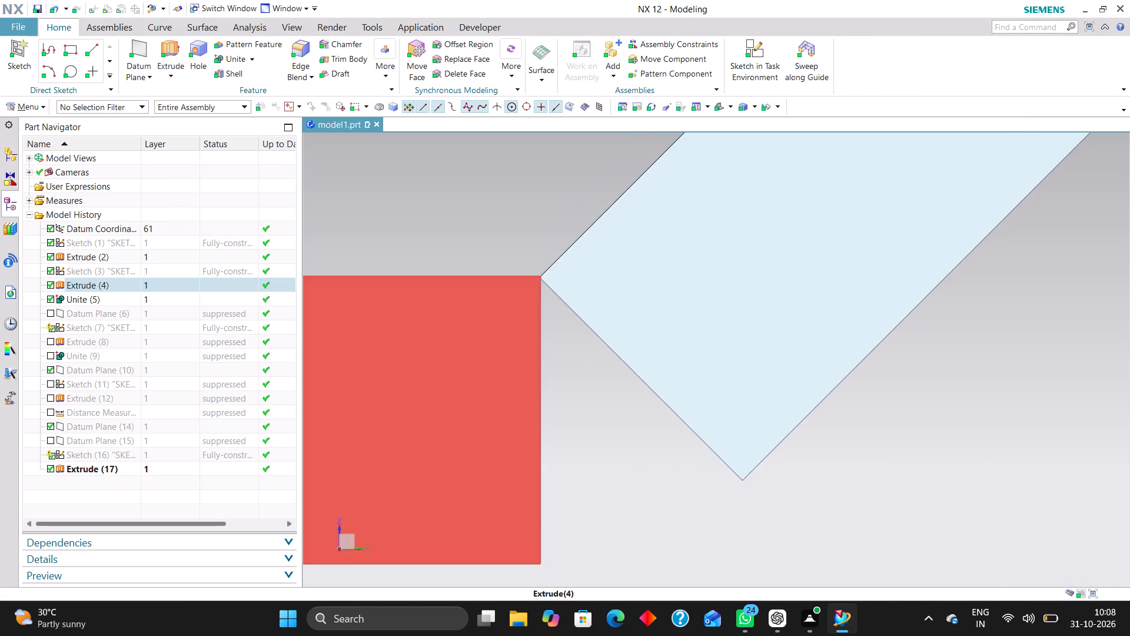
pyautogui.scroll(-6, 546, 312)
pyautogui.scroll(1, 544, 248)
pyautogui.moveTo(551, 268); pyautogui.dragTo(554, 286, button='middle')
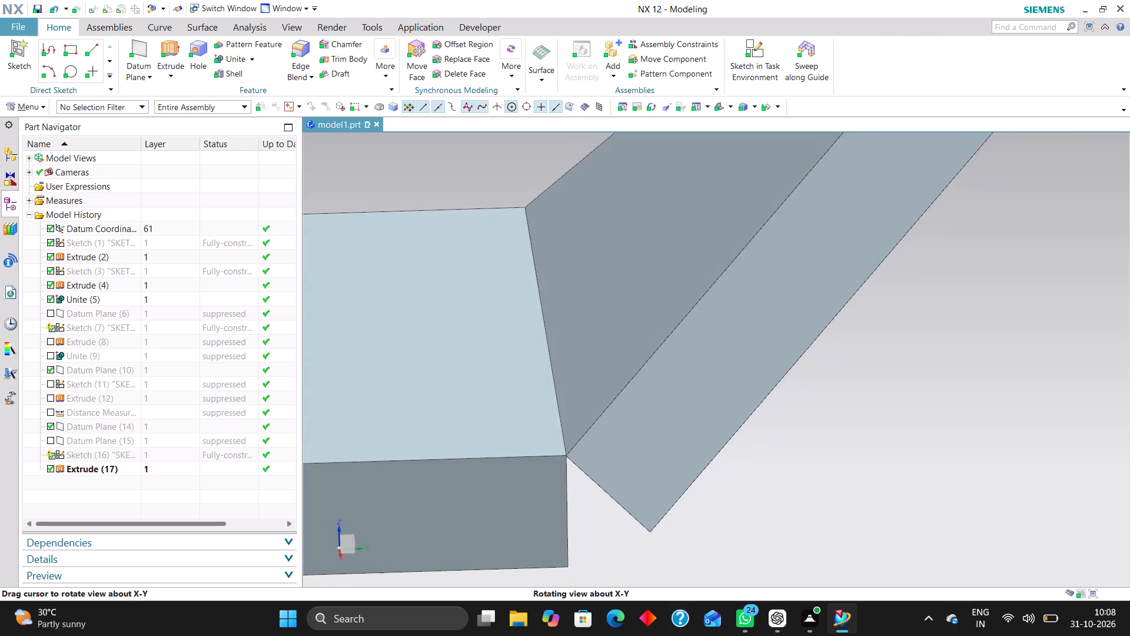
pyautogui.moveTo(554, 286); pyautogui.dragTo(554, 286, button='middle')
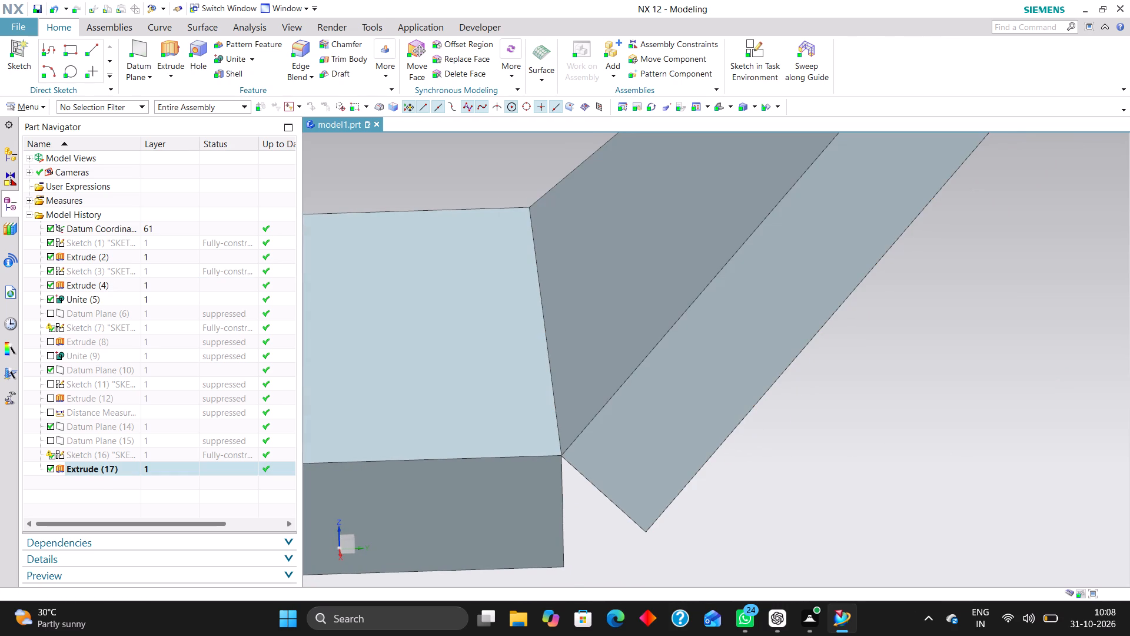
# Reopen the tapering arm sketch and examine its base line against the plate's end edge from the side and end views.
pyautogui.click(182, 452)
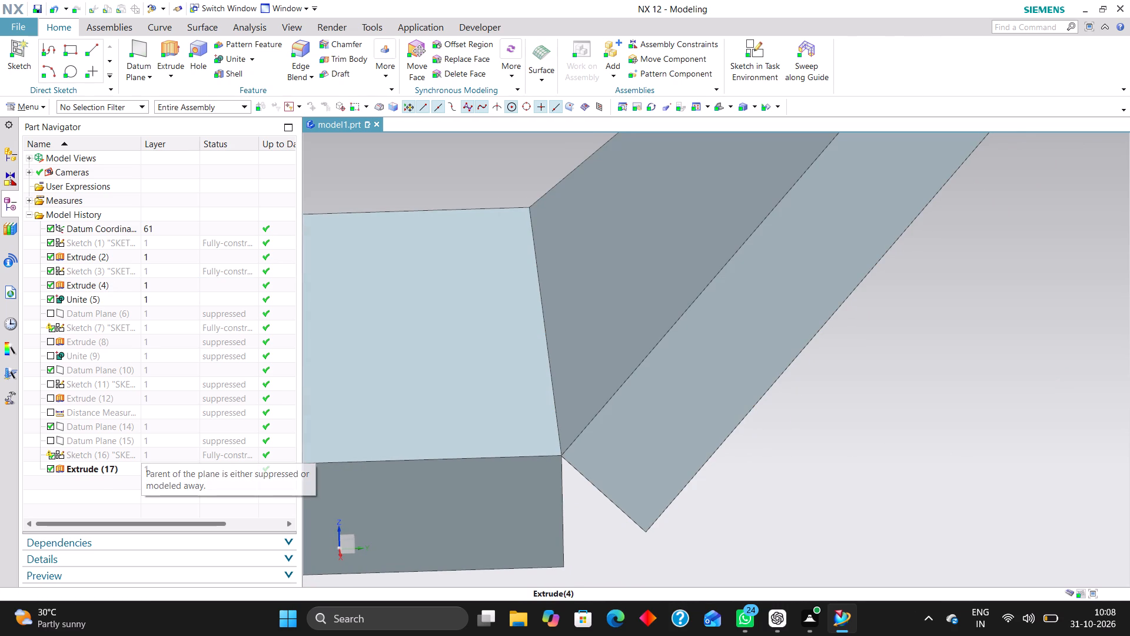
pyautogui.rightClick(183, 450)
pyautogui.click(251, 152)
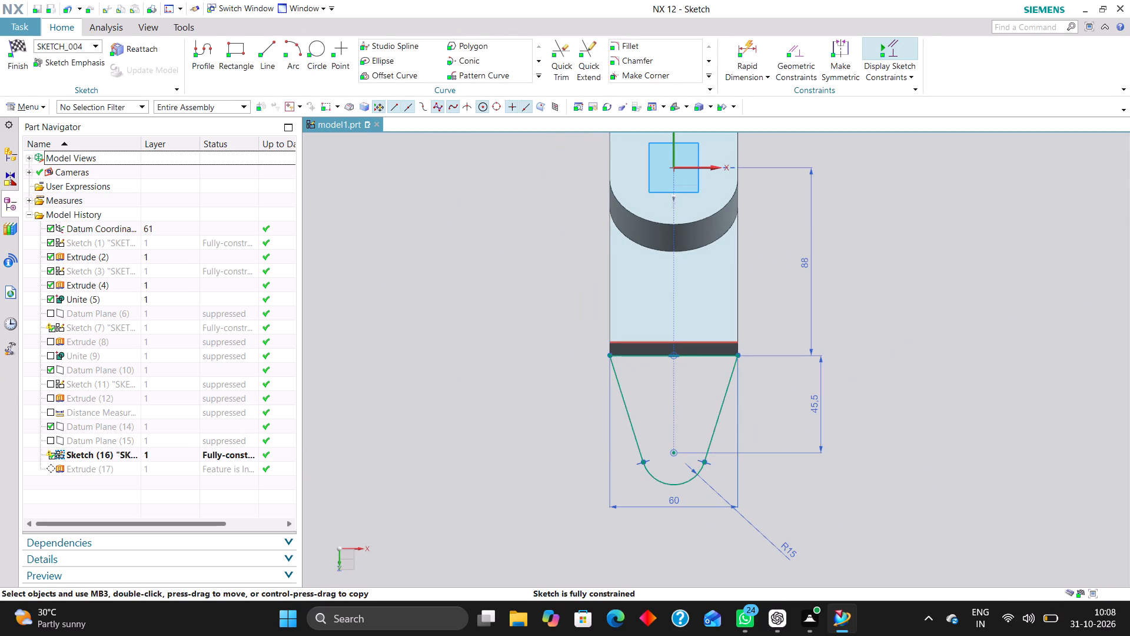
pyautogui.moveTo(757, 372); pyautogui.dragTo(678, 354, button='middle')
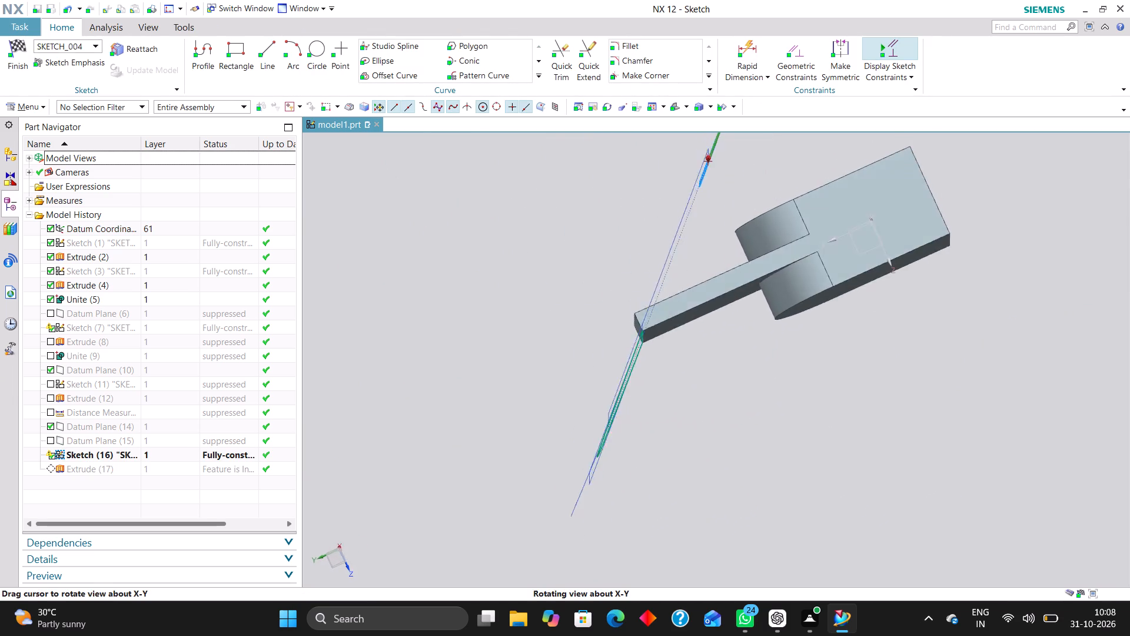
pyautogui.moveTo(678, 354); pyautogui.dragTo(696, 365, button='middle')
pyautogui.moveTo(859, 367); pyautogui.dragTo(763, 395, button='right')
pyautogui.scroll(4, 636, 295)
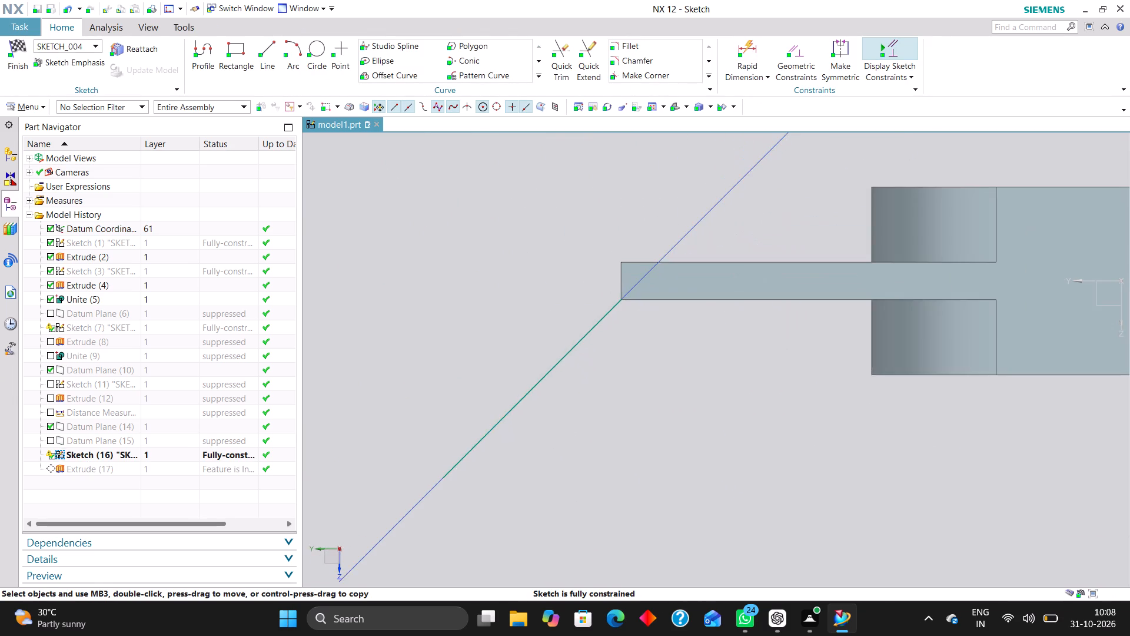
pyautogui.moveTo(647, 365); pyautogui.dragTo(724, 374, button='middle')
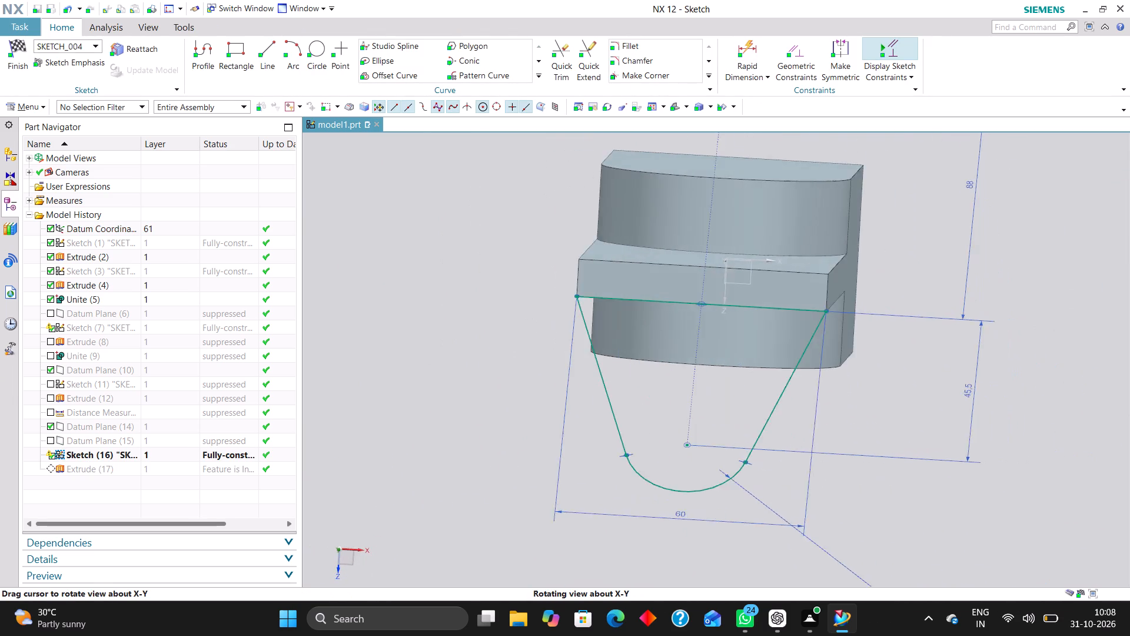
pyautogui.moveTo(724, 374); pyautogui.dragTo(728, 391, button='middle')
pyautogui.moveTo(997, 244); pyautogui.dragTo(913, 263, button='right')
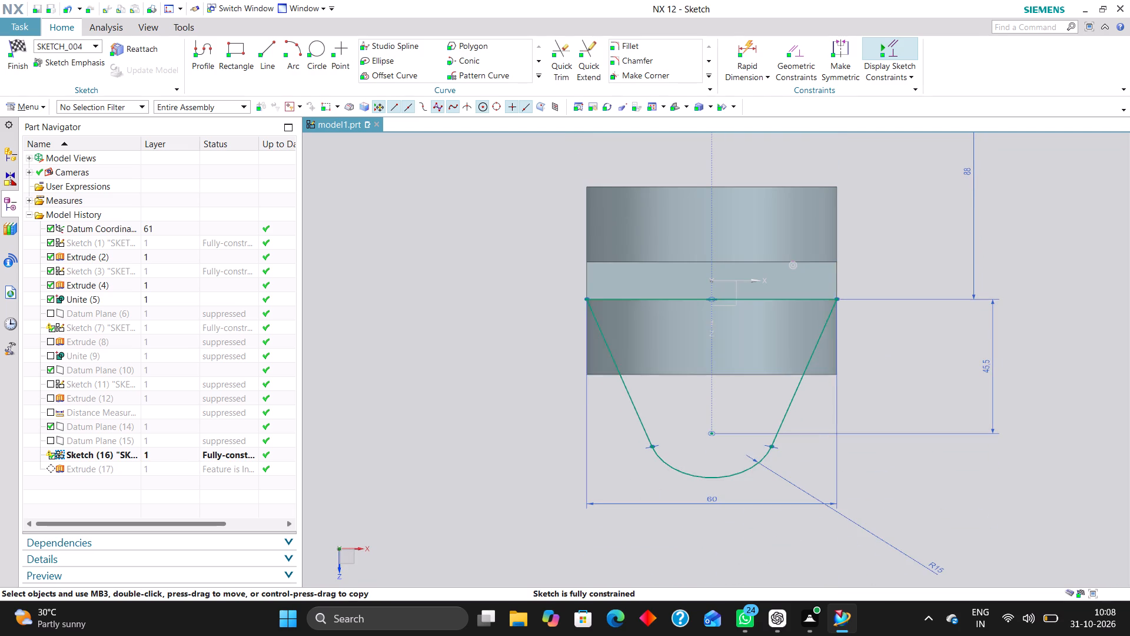
pyautogui.moveTo(833, 279); pyautogui.dragTo(827, 367, button='middle')
pyautogui.moveTo(1034, 260); pyautogui.dragTo(905, 259, button='right')
# Set the base line's distance dimension to 87.9 mm and finish the sketch to update the slanted arm.
pyautogui.doubleClick(969, 309)
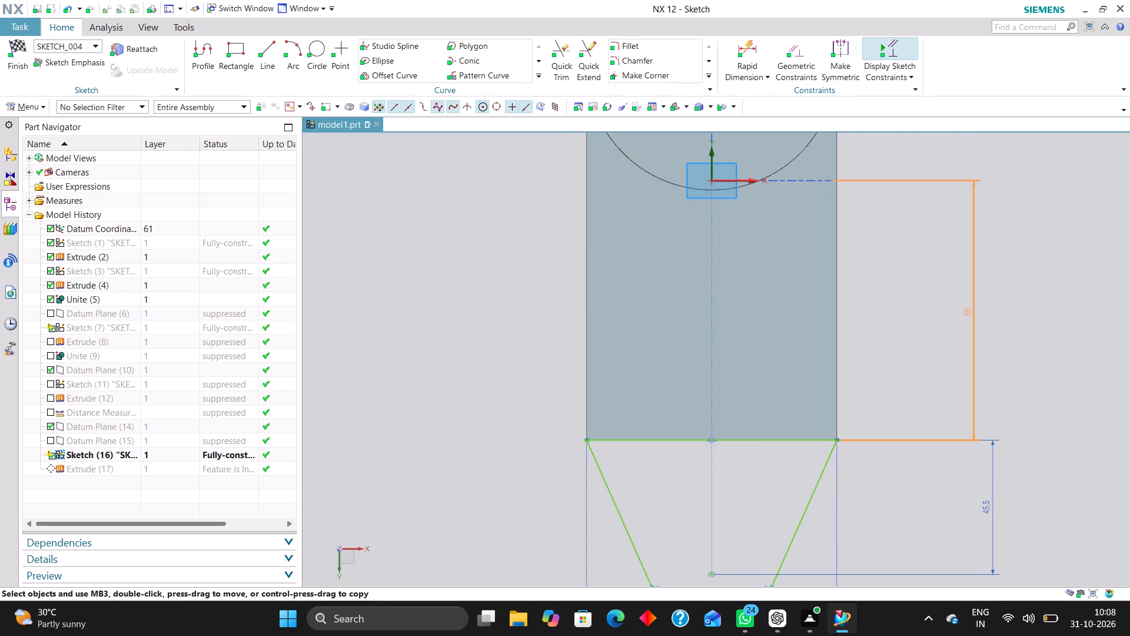
pyautogui.write('87.9')
pyautogui.press('Return')
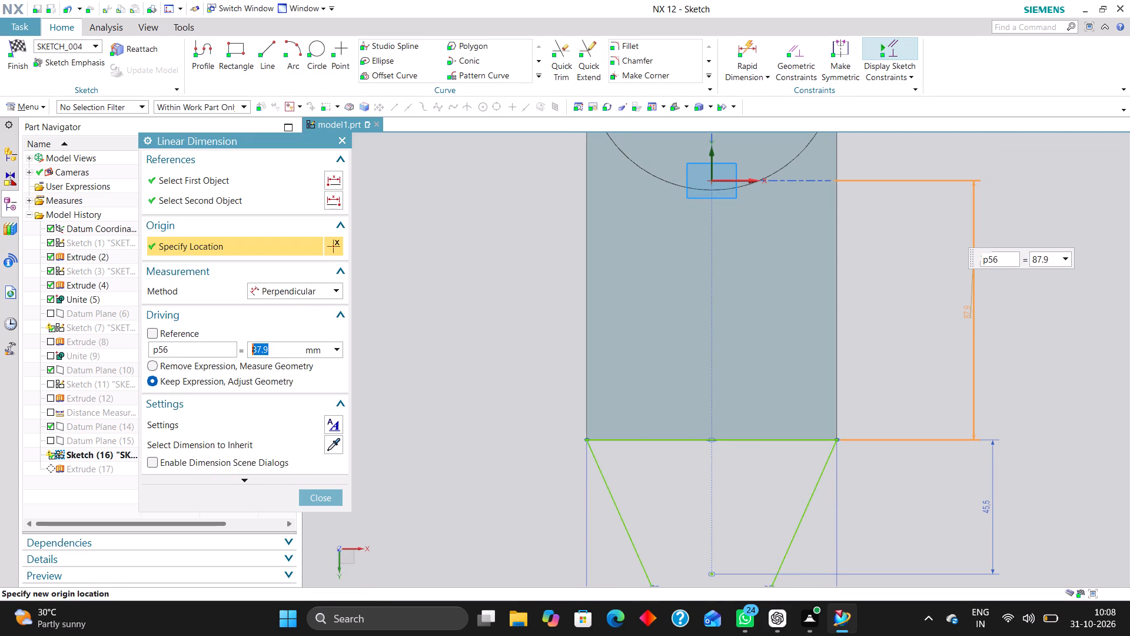
pyautogui.click(338, 496)
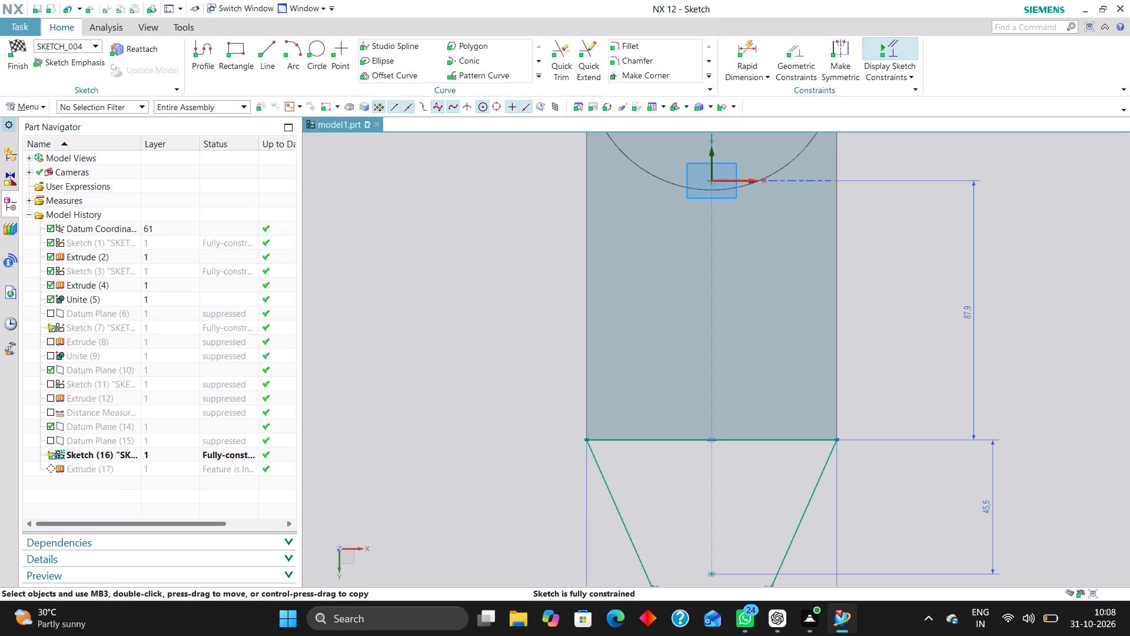
pyautogui.click(17, 51)
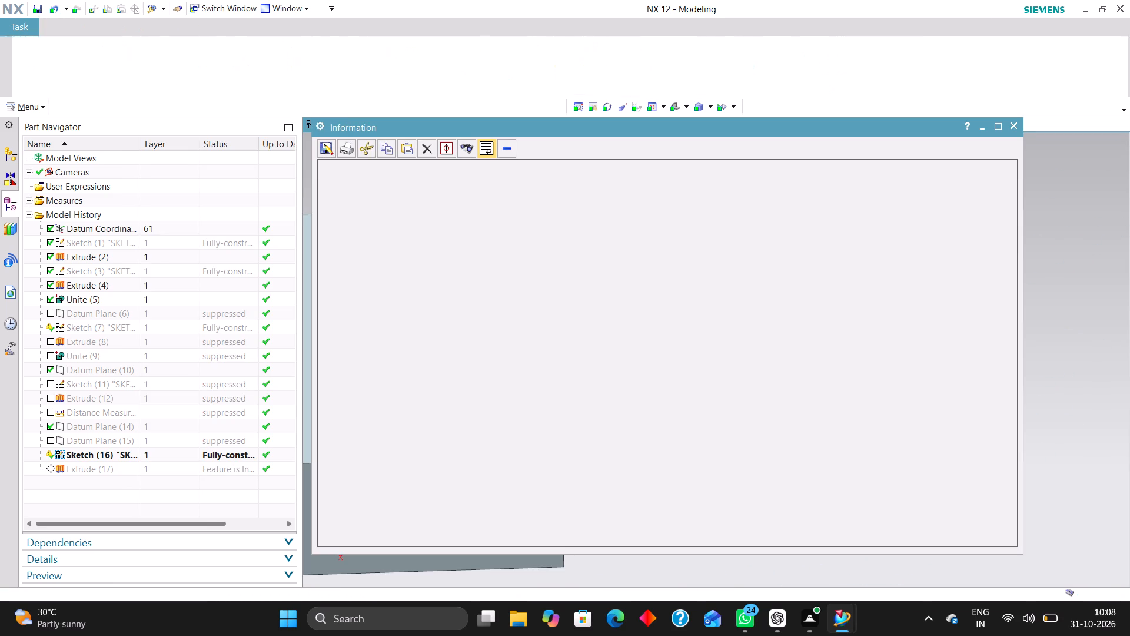
pyautogui.click(1016, 127)
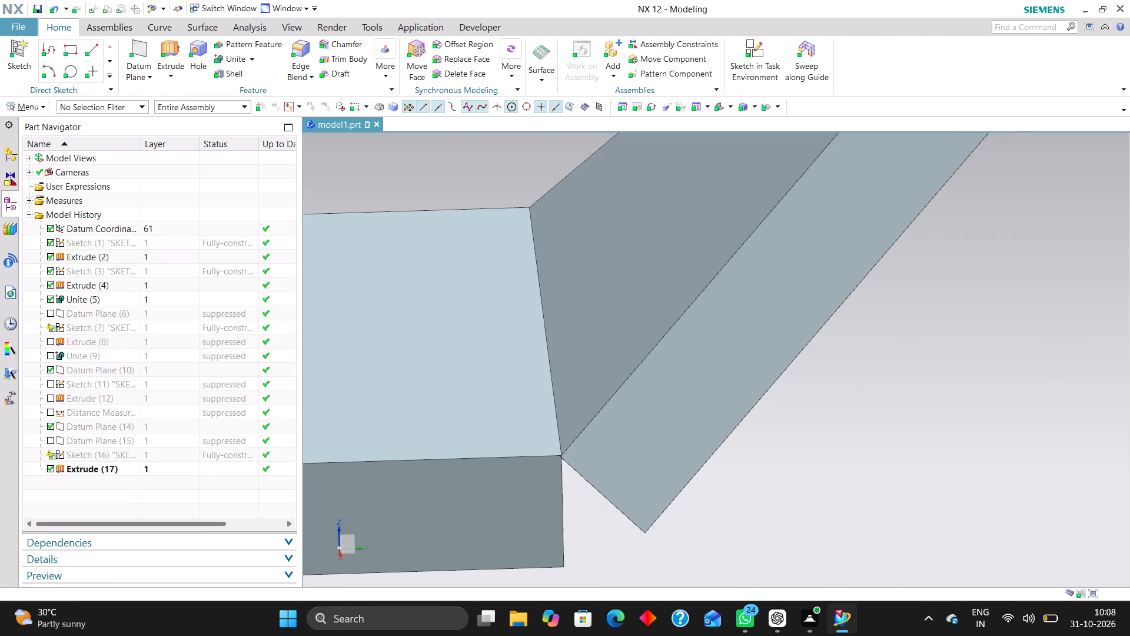
# Examine how the updated slanted arm meets the plate's end edge, both close up and along the whole joint.
pyautogui.scroll(7, 569, 472)
pyautogui.scroll(6, 543, 412)
pyautogui.scroll(-3, 558, 312)
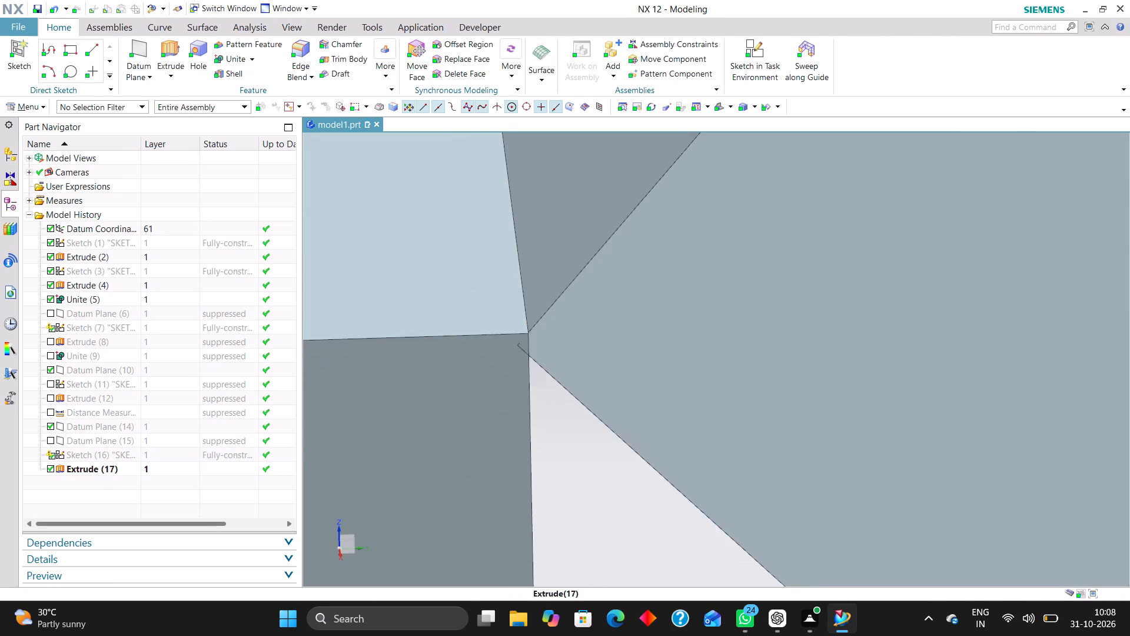
pyautogui.scroll(-10, 555, 316)
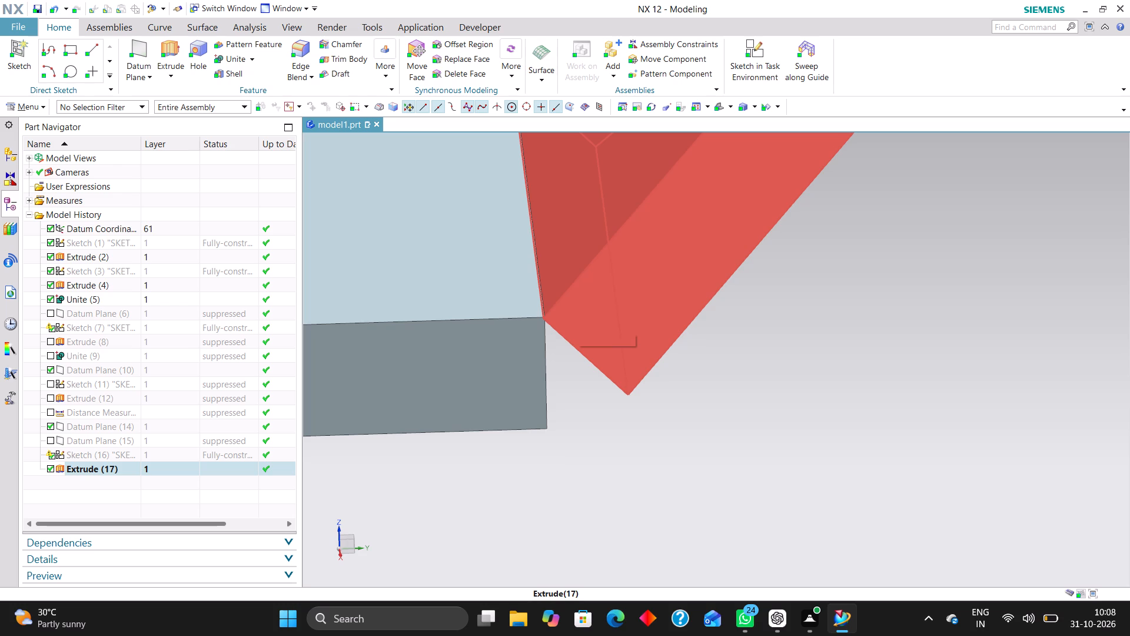
pyautogui.scroll(-3, 636, 319)
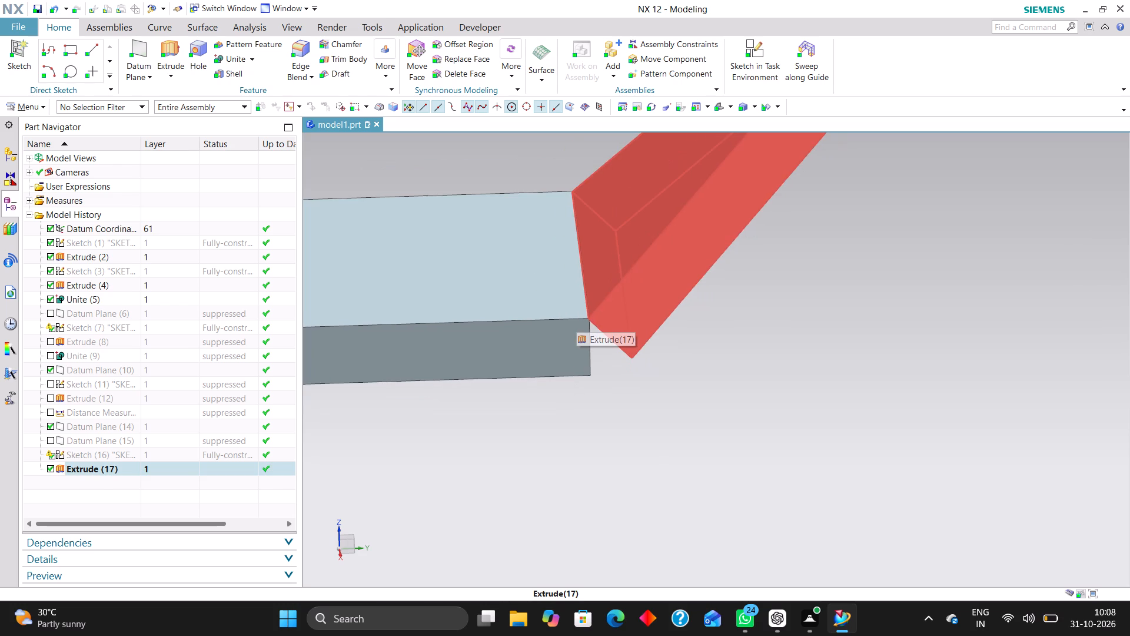
pyautogui.scroll(-2, 657, 329)
pyautogui.scroll(3, 603, 300)
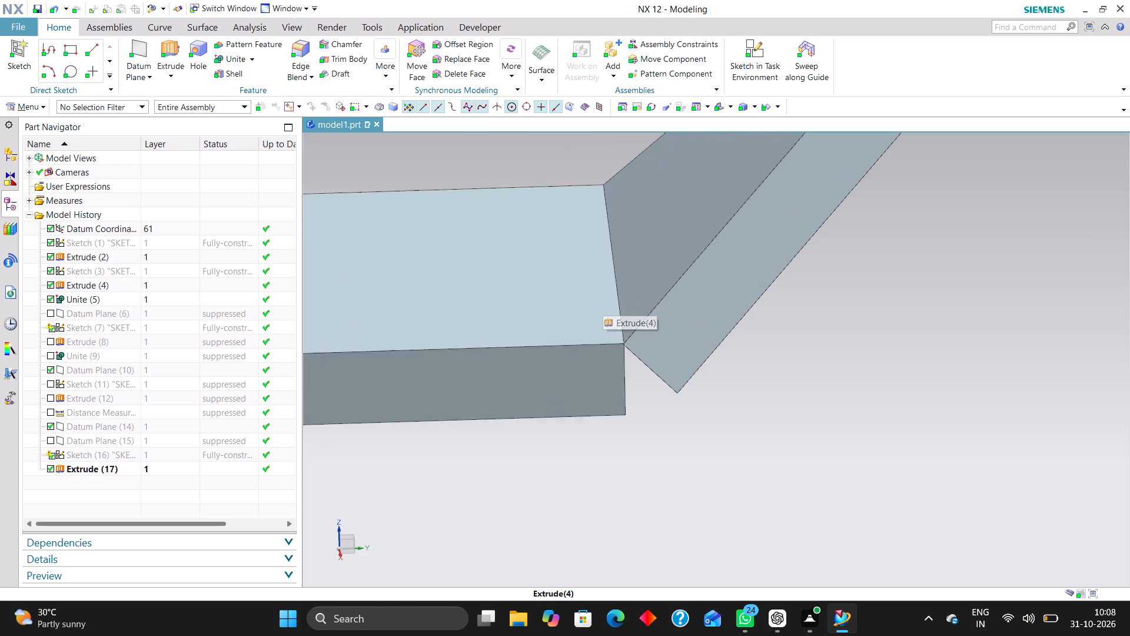
pyautogui.scroll(-2, 707, 360)
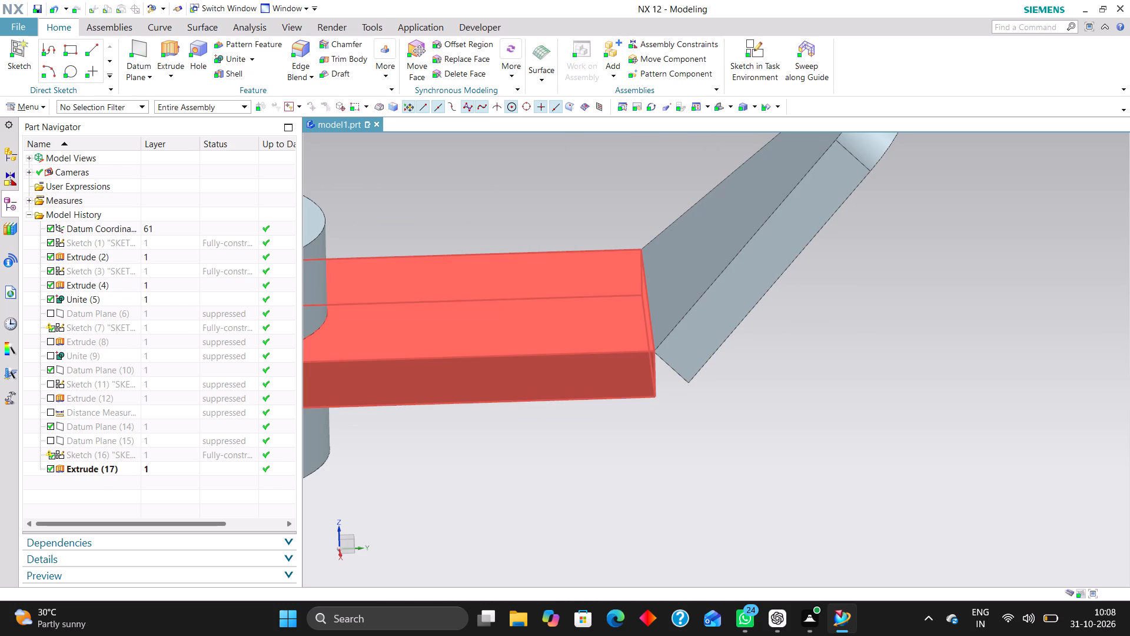
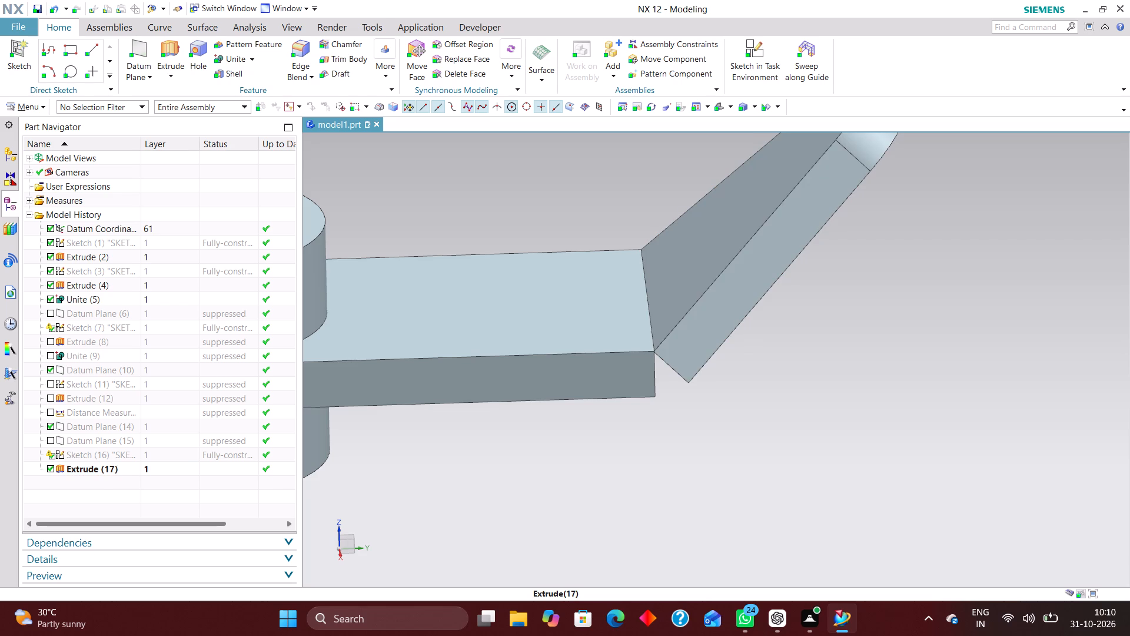
# Delete the eight leftover features from Datum Plane (6) through the suppressed distance measurement in the model history.
pyautogui.scroll(-3, 709, 443)
pyautogui.scroll(4, 620, 412)
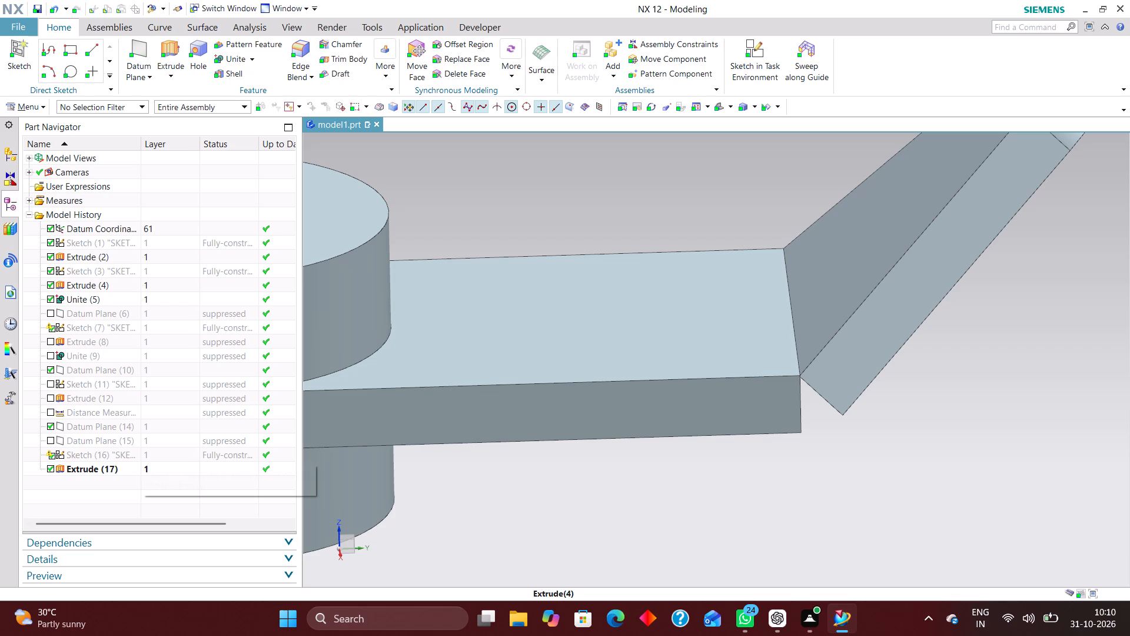
pyautogui.click(153, 311)
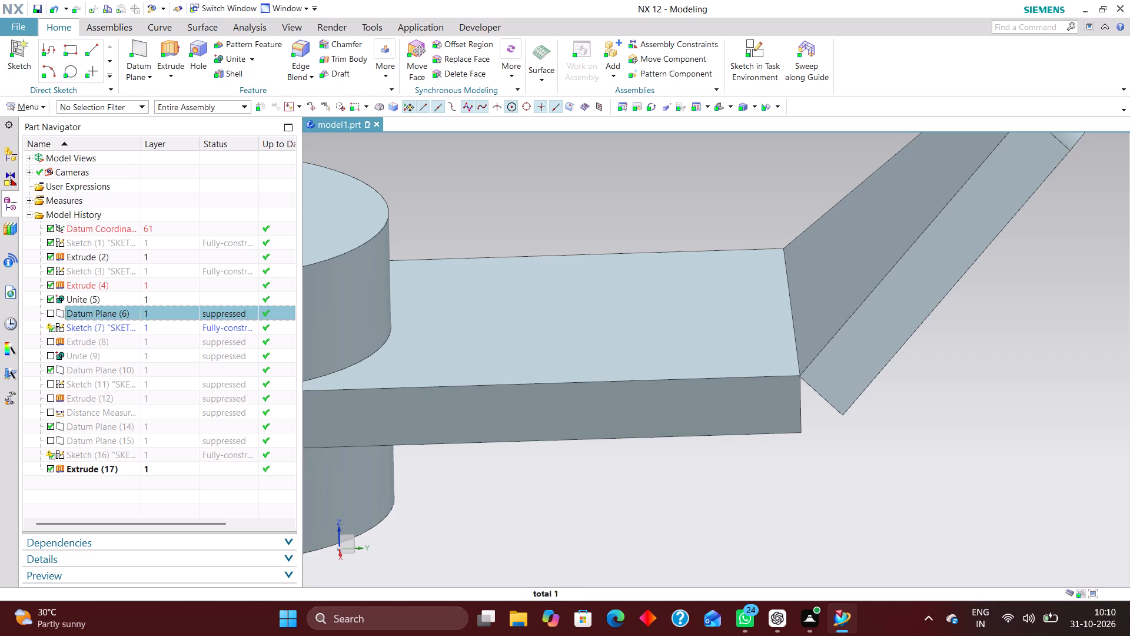
pyautogui.keyDown('ctrl'); pyautogui.click(165, 412); pyautogui.keyUp('ctrl')
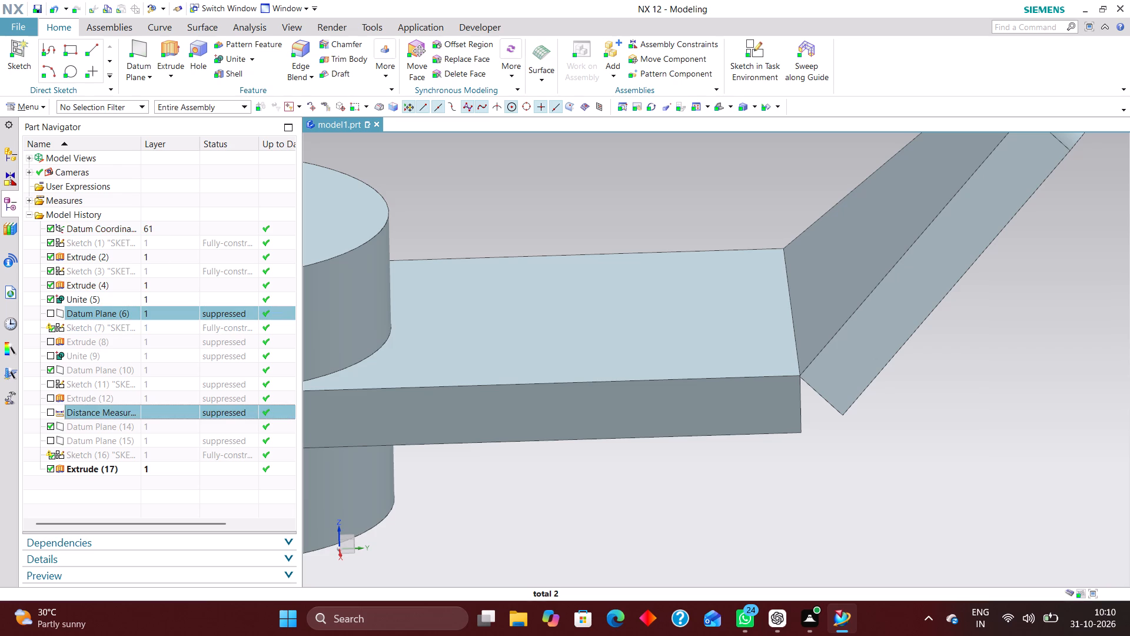
pyautogui.keyDown('ctrl'); pyautogui.click(164, 328); pyautogui.keyUp('ctrl')
pyautogui.keyDown('ctrl'); pyautogui.click(168, 344); pyautogui.keyUp('ctrl')
pyautogui.keyDown('ctrl'); pyautogui.click(168, 352); pyautogui.keyUp('ctrl')
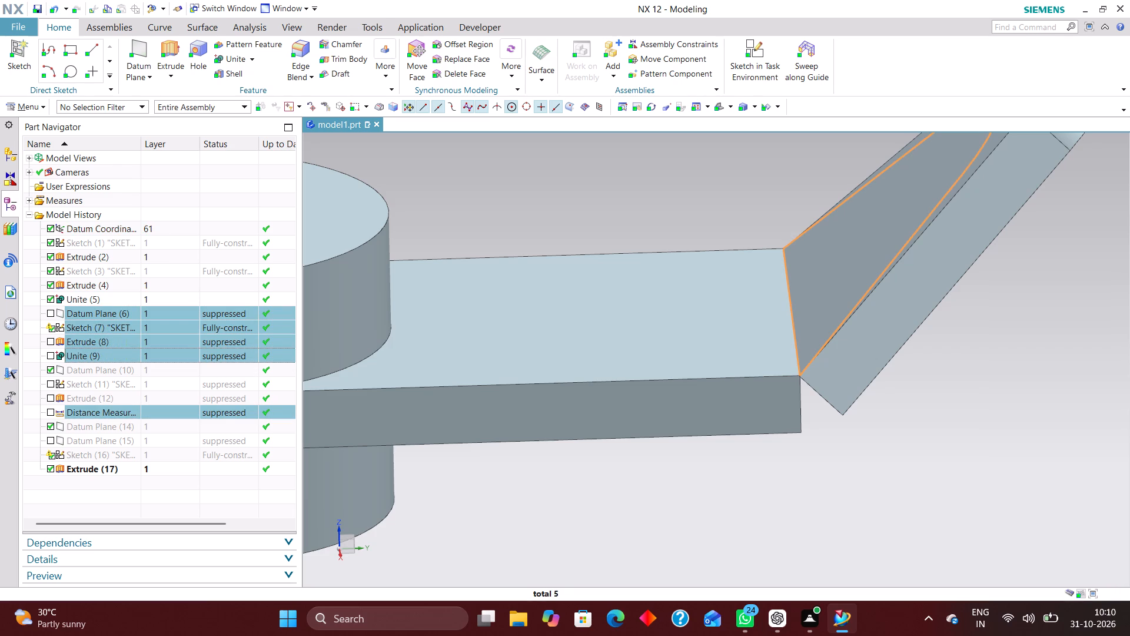
pyautogui.keyDown('ctrl'); pyautogui.click(169, 366); pyautogui.keyUp('ctrl')
pyautogui.keyDown('ctrl'); pyautogui.click(171, 382); pyautogui.keyUp('ctrl')
pyautogui.keyDown('ctrl'); pyautogui.click(171, 387); pyautogui.keyUp('ctrl')
pyautogui.keyDown('ctrl'); pyautogui.click(172, 386); pyautogui.keyUp('ctrl')
pyautogui.keyDown('ctrl'); pyautogui.click(172, 397); pyautogui.keyUp('ctrl')
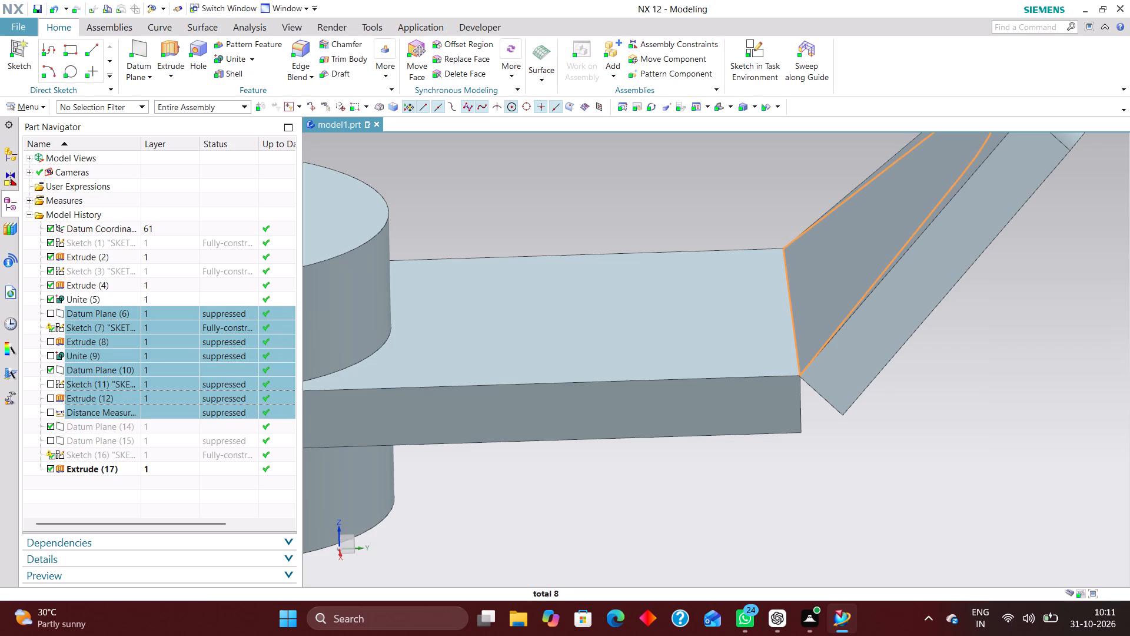
pyautogui.rightClick(177, 314)
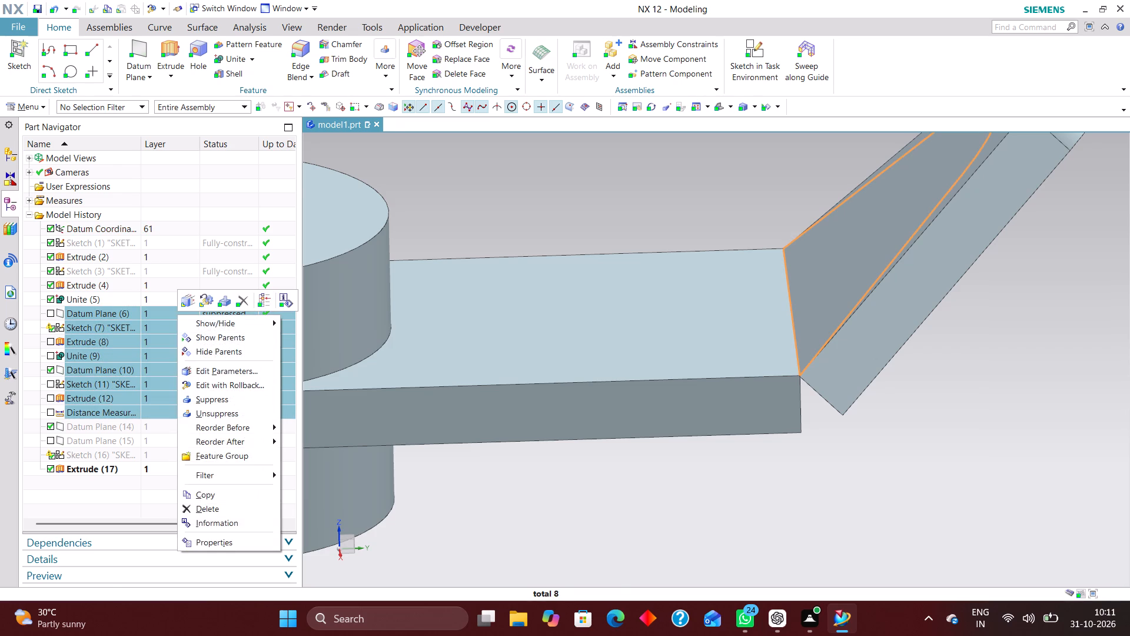
pyautogui.click(244, 302)
pyautogui.click(366, 173)
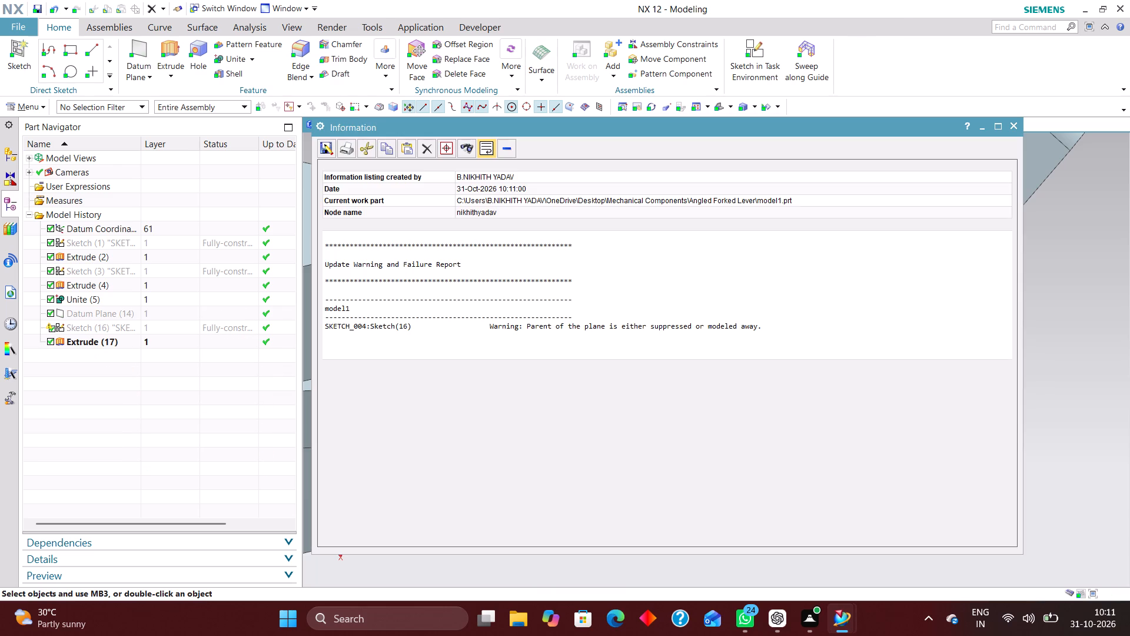
pyautogui.moveTo(1014, 128); pyautogui.dragTo(1013, 135)
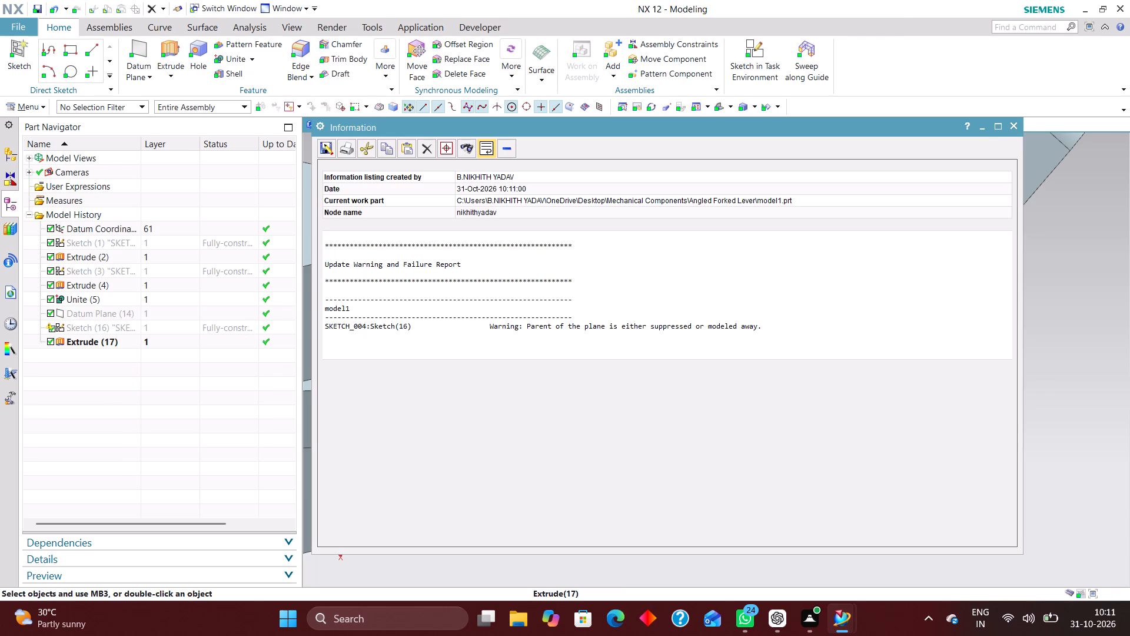
pyautogui.click(1016, 124)
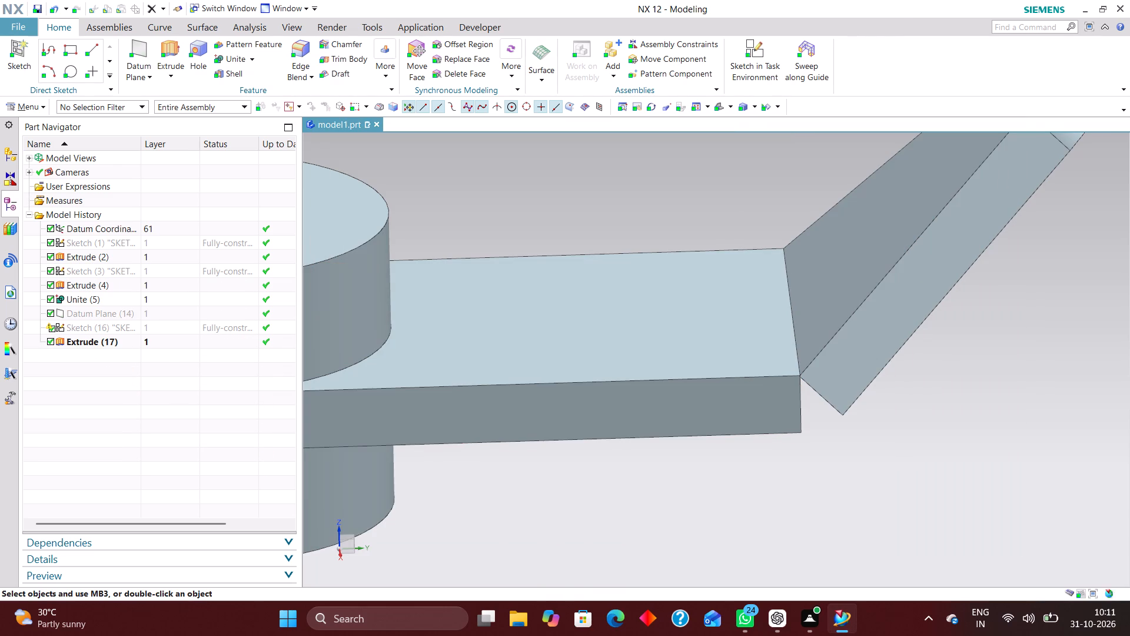
# Reopen the tapering arm sketch, Sketch (16), for editing at its base line.
pyautogui.click(101, 312)
pyautogui.click(108, 329)
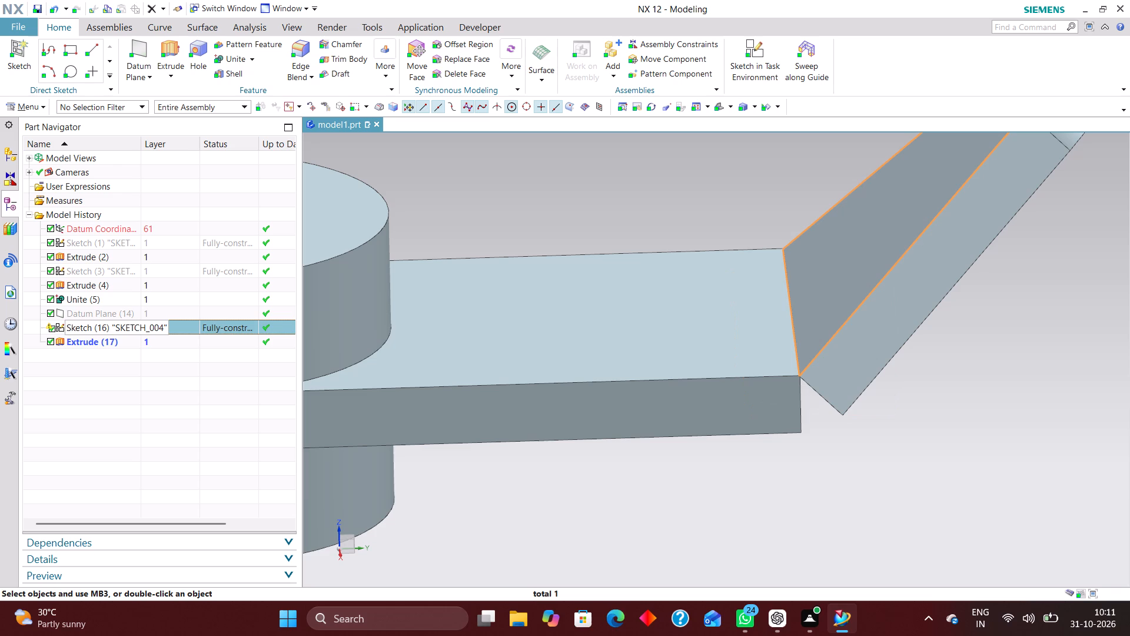
pyautogui.moveTo(887, 430); pyautogui.dragTo(900, 406, button='middle')
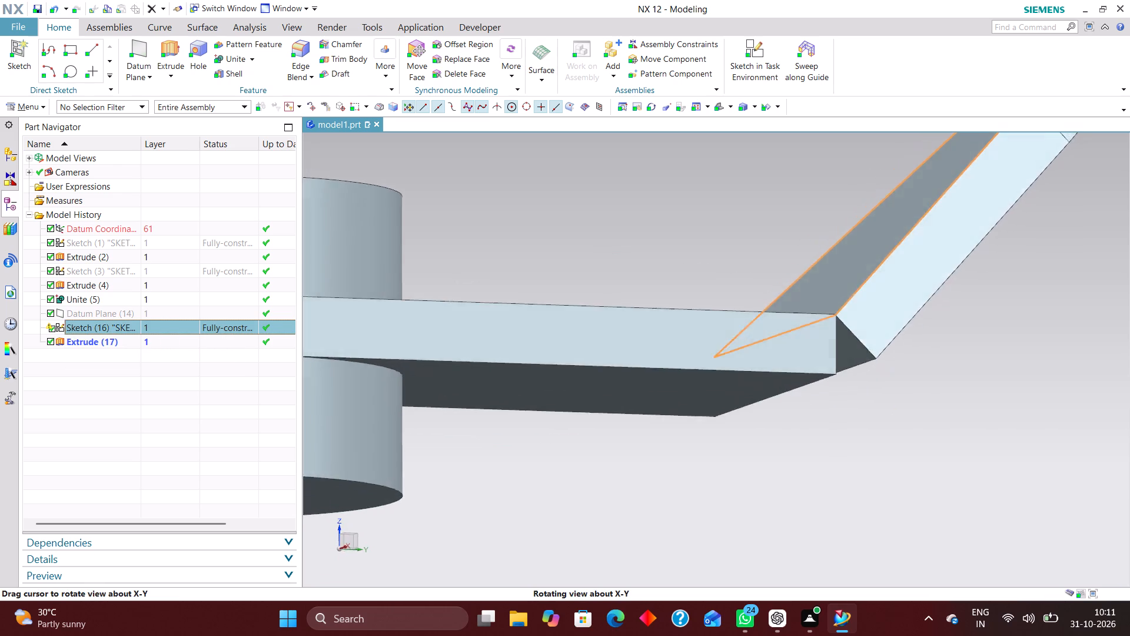
pyautogui.moveTo(900, 406); pyautogui.dragTo(889, 416, button='middle')
pyautogui.scroll(-4, 887, 433)
pyautogui.scroll(1, 916, 416)
pyautogui.moveTo(922, 422); pyautogui.dragTo(931, 426, button='middle')
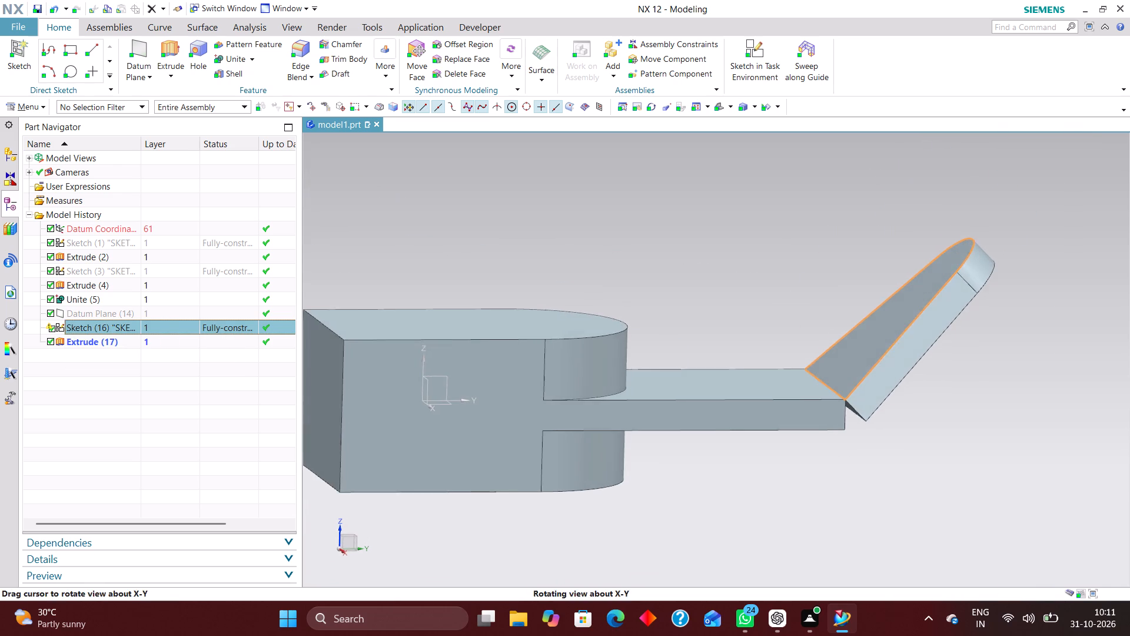
pyautogui.moveTo(931, 426); pyautogui.dragTo(932, 426, button='middle')
pyautogui.rightClick(175, 324)
pyautogui.click(218, 70)
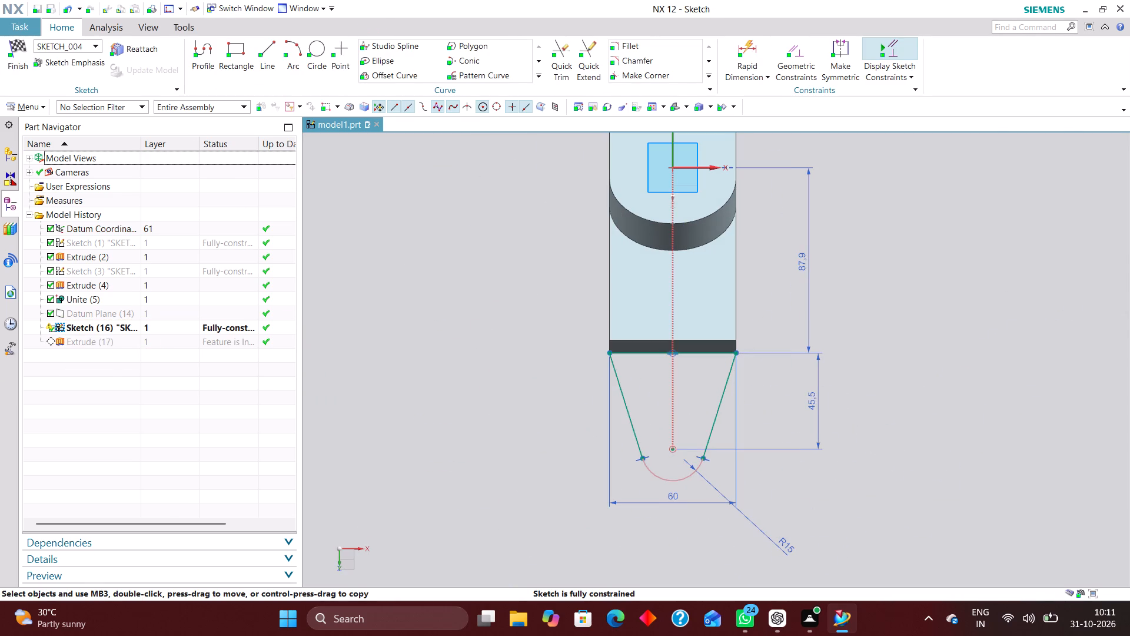
pyautogui.scroll(-2, 682, 402)
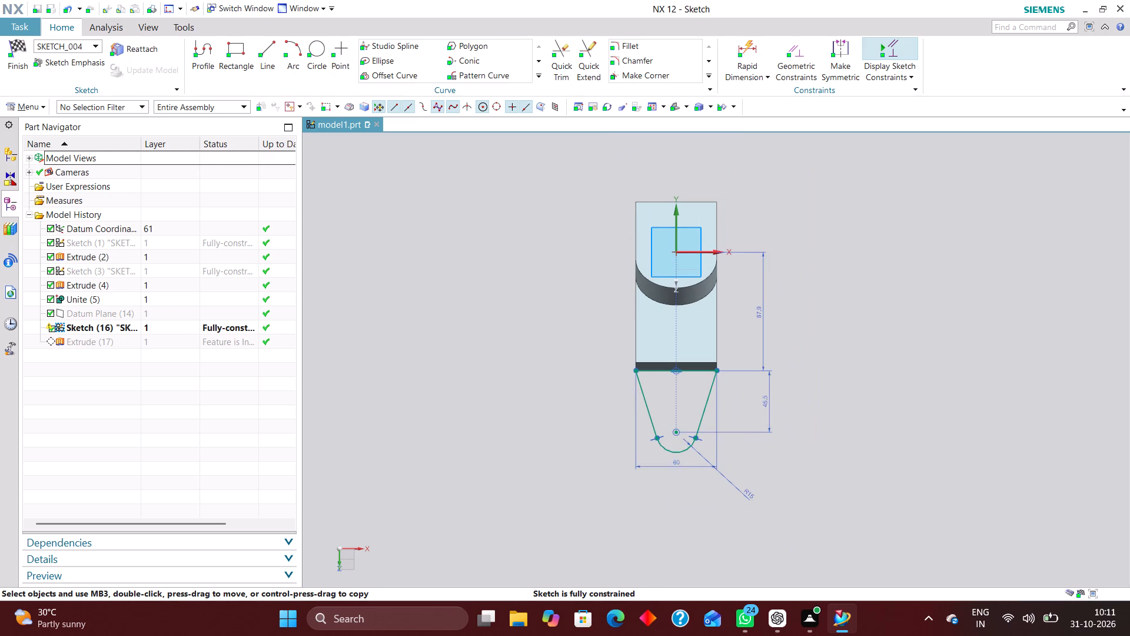
pyautogui.scroll(4, 711, 343)
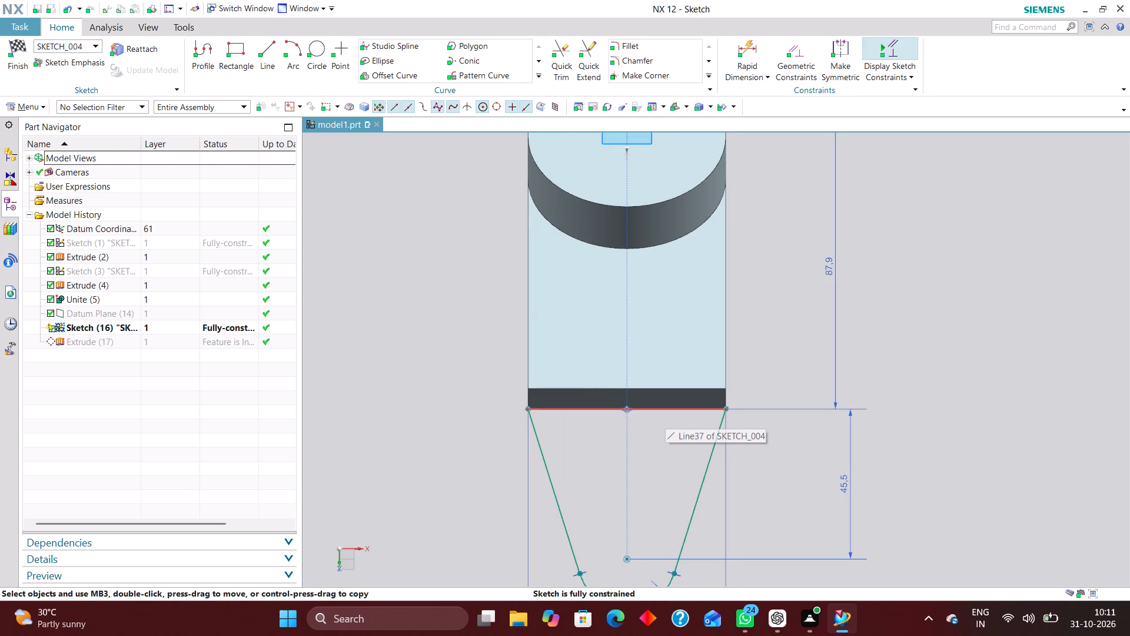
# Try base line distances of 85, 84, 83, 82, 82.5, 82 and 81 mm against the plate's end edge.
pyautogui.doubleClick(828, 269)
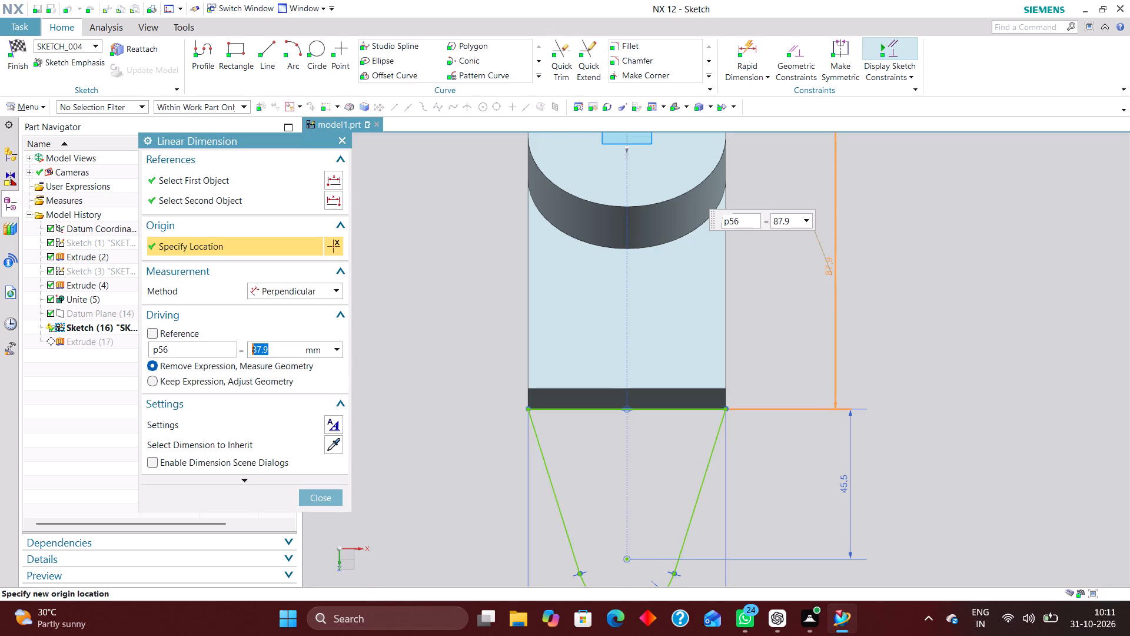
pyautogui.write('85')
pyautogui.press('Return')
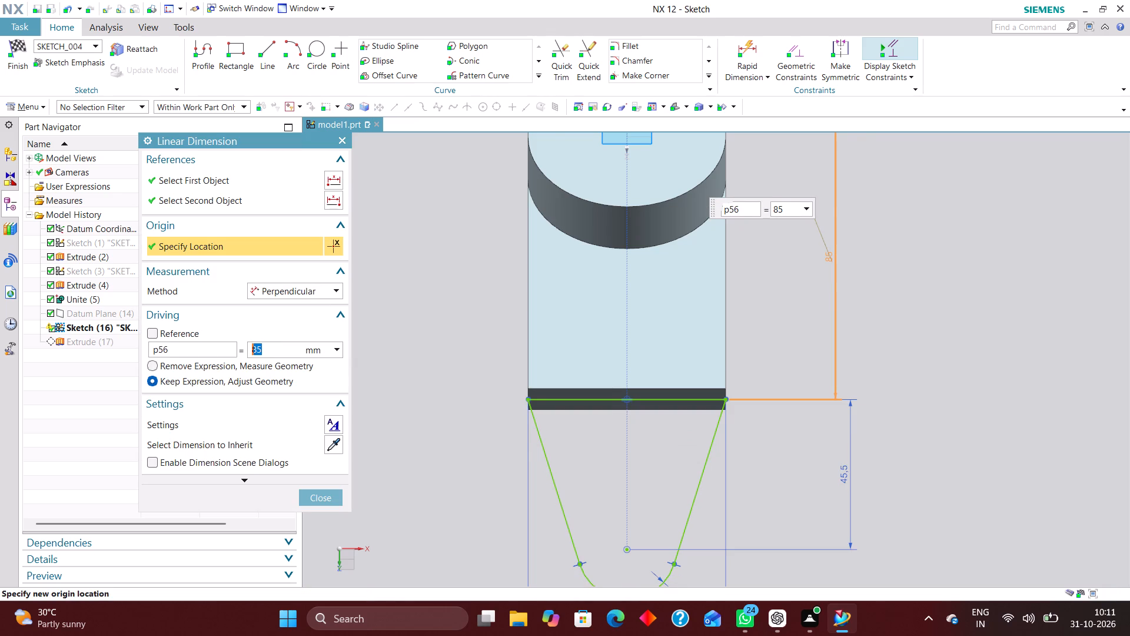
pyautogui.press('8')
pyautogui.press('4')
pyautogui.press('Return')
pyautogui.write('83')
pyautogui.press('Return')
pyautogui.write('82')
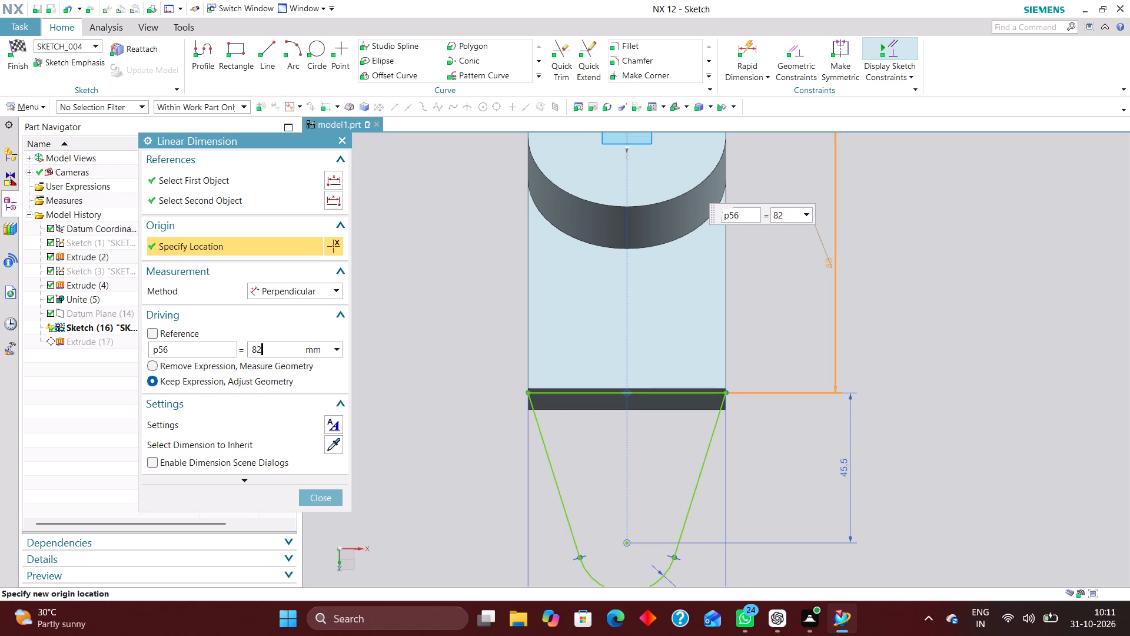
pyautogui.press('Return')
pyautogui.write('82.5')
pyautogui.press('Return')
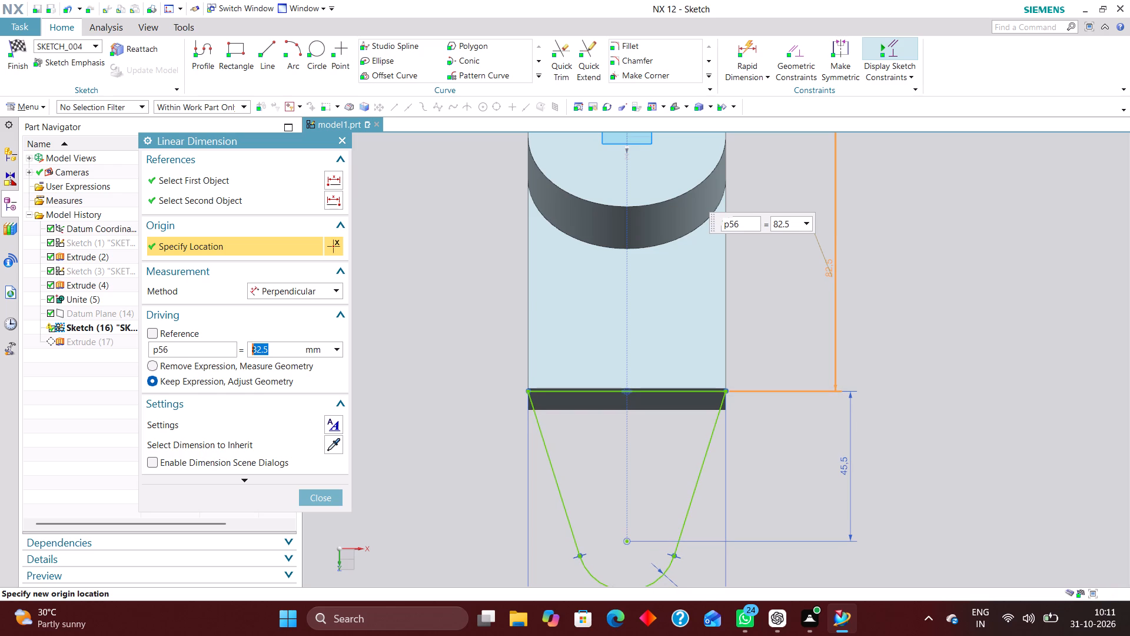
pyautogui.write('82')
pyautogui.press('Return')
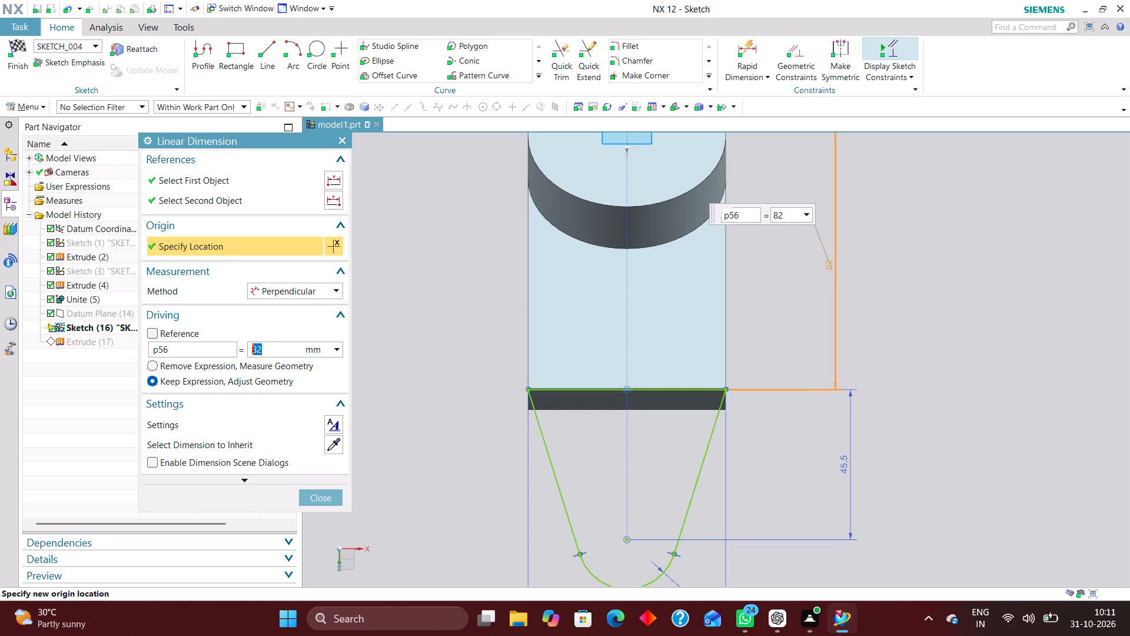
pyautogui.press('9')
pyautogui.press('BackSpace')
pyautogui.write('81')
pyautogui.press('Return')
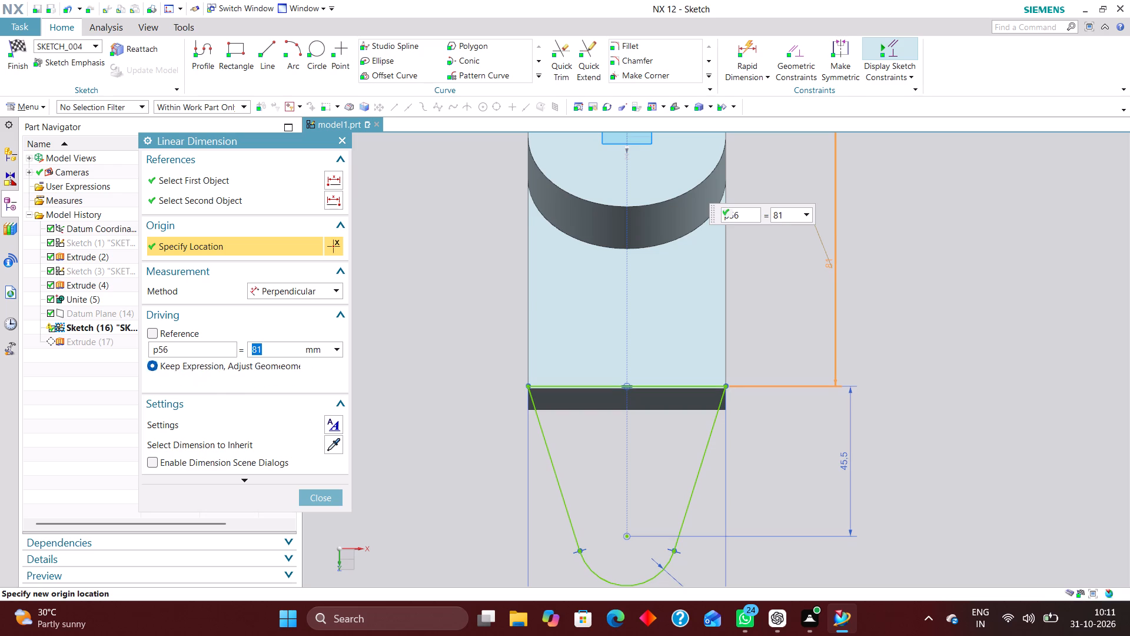
# Set the base line's distance dimension to 81.5 mm and finish the sketch to update the slanted arm.
pyautogui.write('81.')
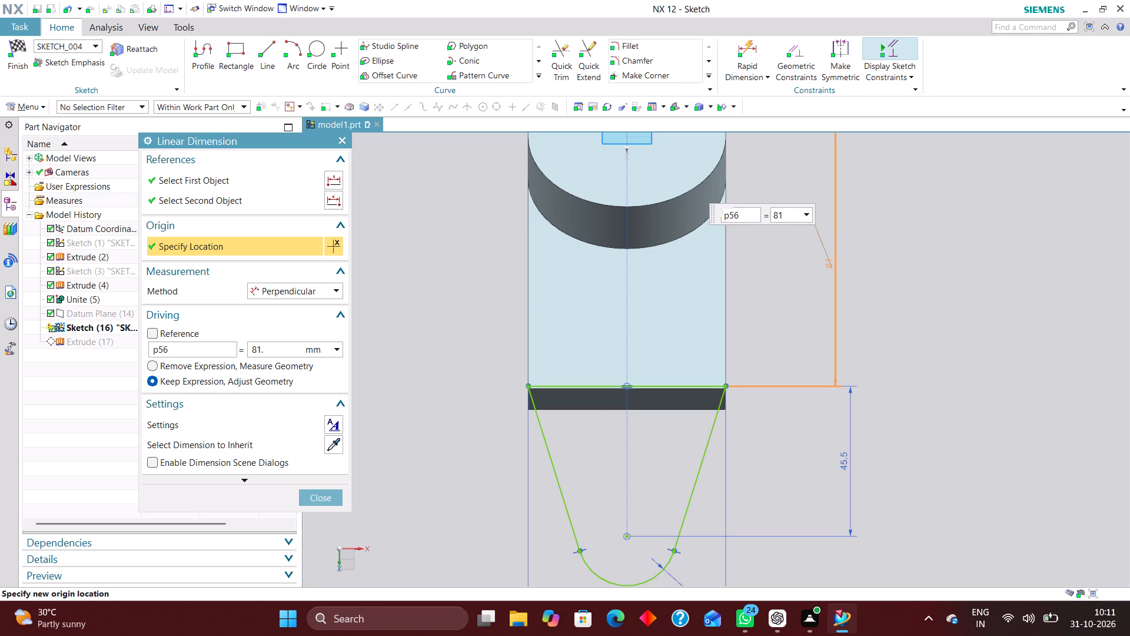
pyautogui.press('5')
pyautogui.press('Return')
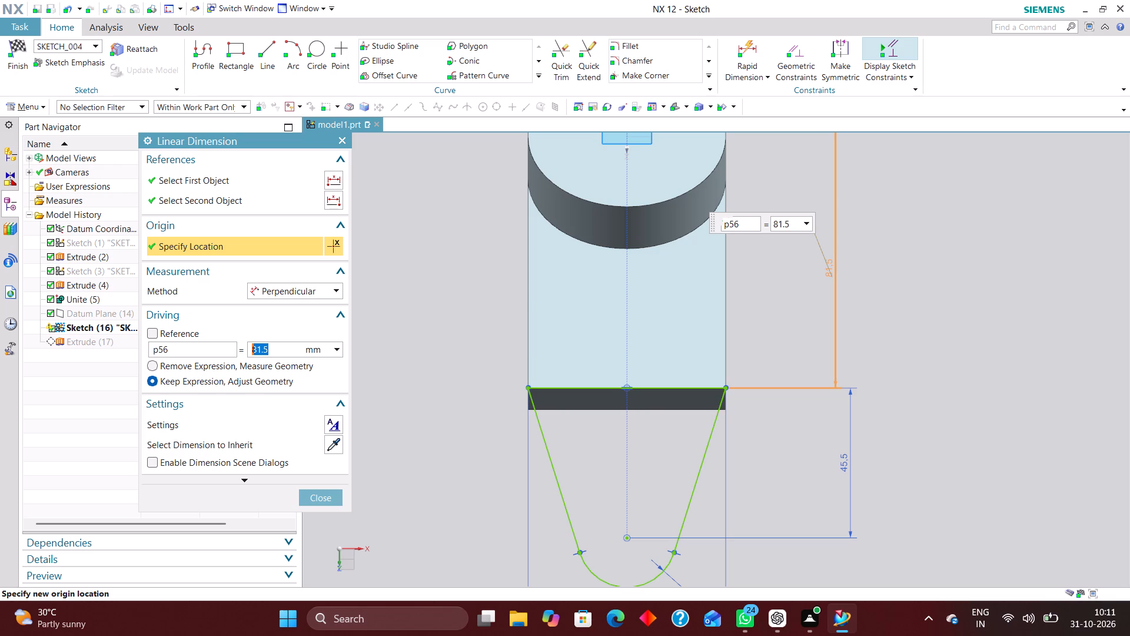
pyautogui.click(336, 494)
pyautogui.click(24, 47)
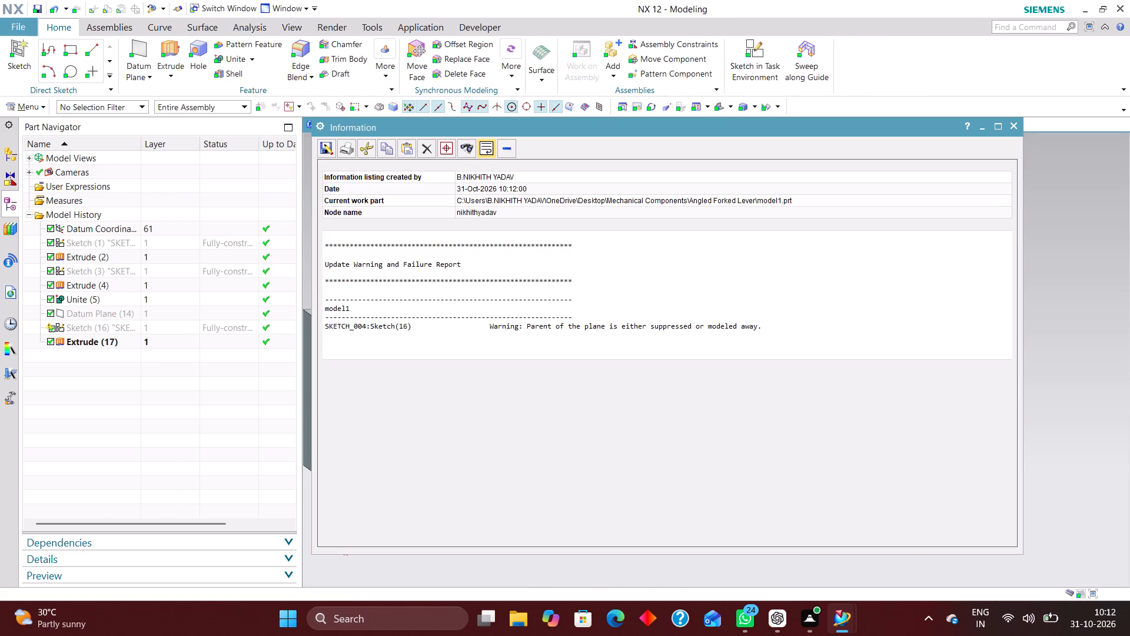
pyautogui.click(1015, 129)
# Examine how the updated slanted arm meets the plate's end face from several angles, and check its extrusion settings.
pyautogui.scroll(4, 869, 401)
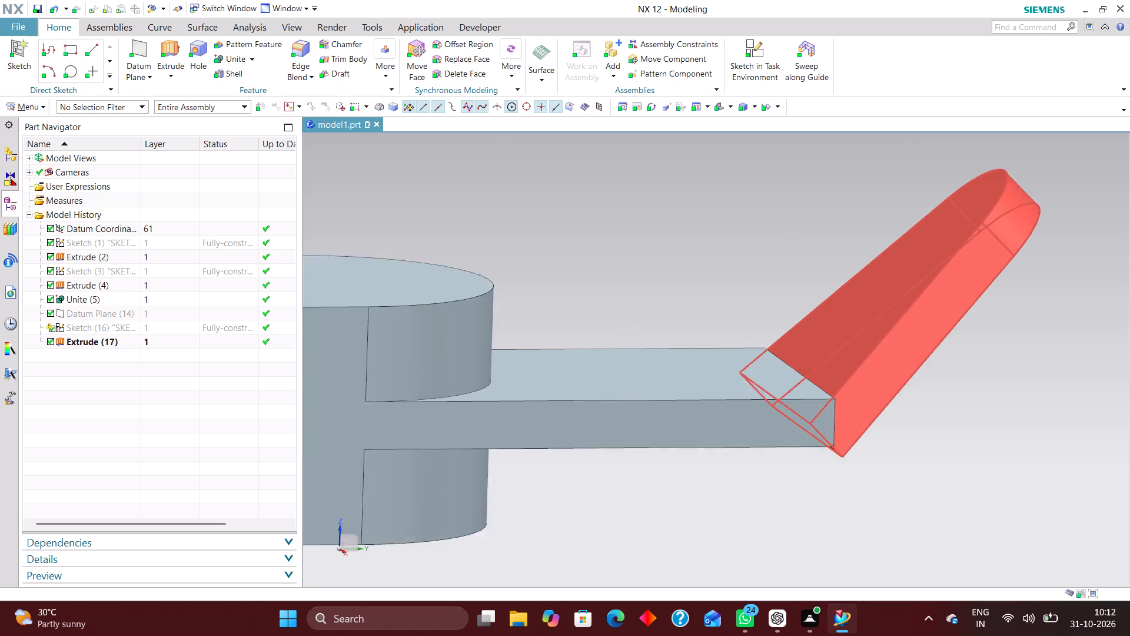
pyautogui.moveTo(995, 433); pyautogui.dragTo(973, 431, button='middle')
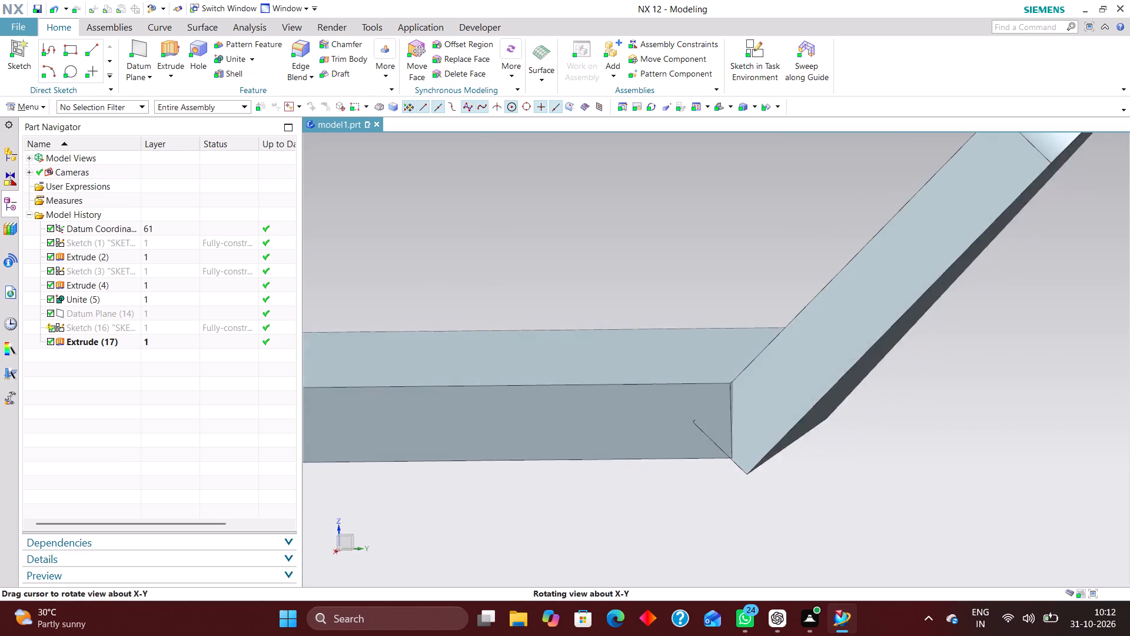
pyautogui.moveTo(973, 431); pyautogui.dragTo(983, 432, button='middle')
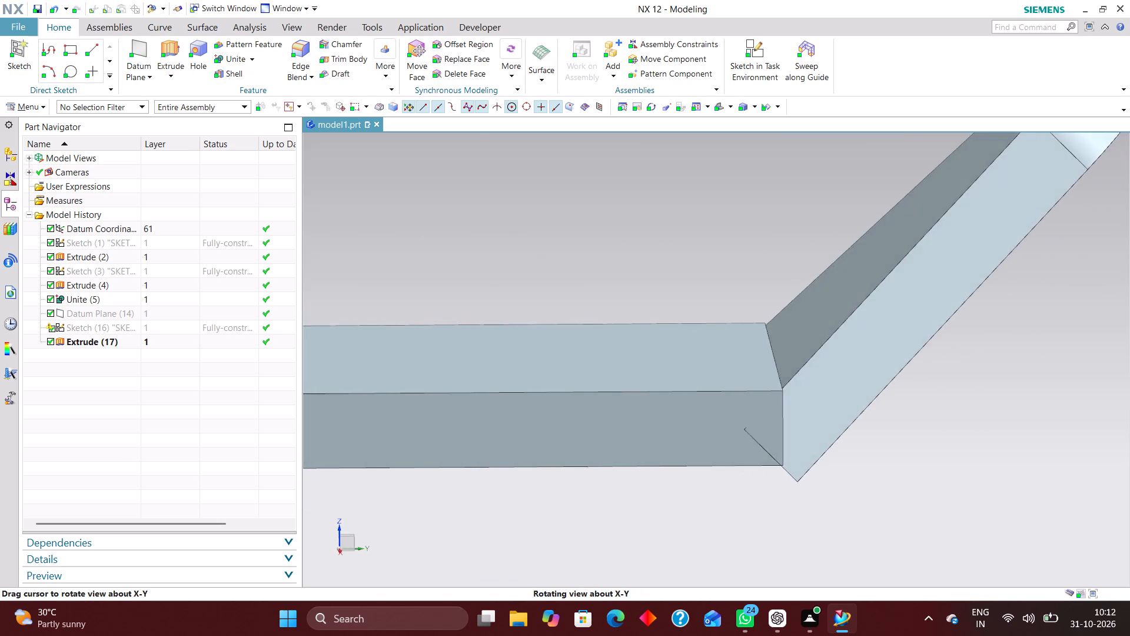
pyautogui.moveTo(983, 432); pyautogui.dragTo(1001, 445, button='middle')
pyautogui.moveTo(994, 444); pyautogui.dragTo(979, 449, button='middle')
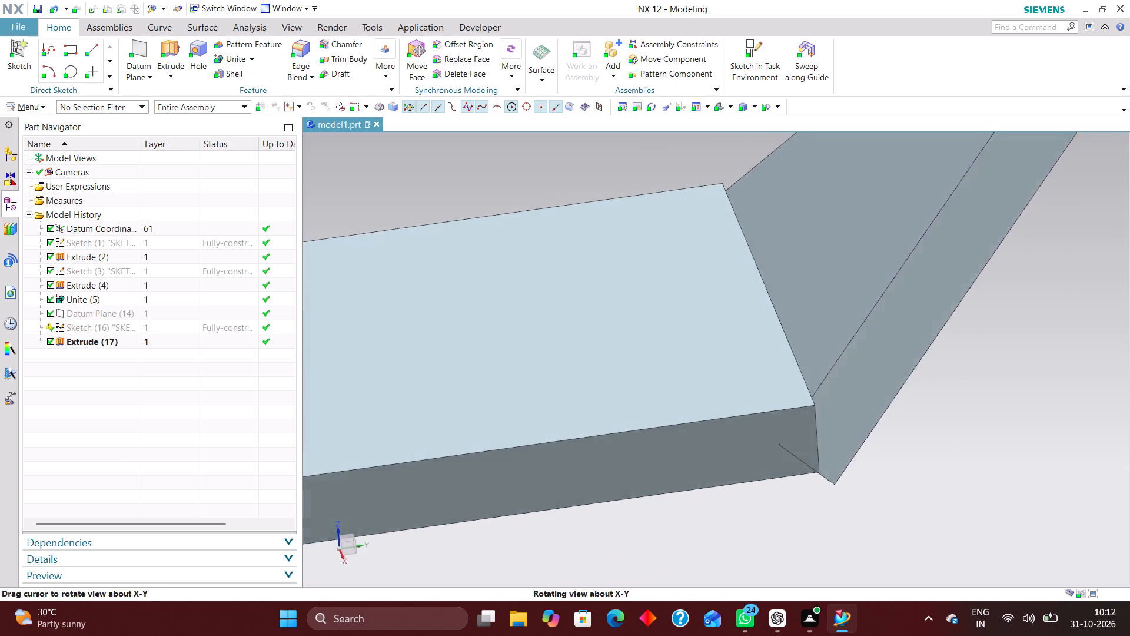
pyautogui.moveTo(979, 449); pyautogui.dragTo(966, 440, button='middle')
pyautogui.scroll(1, 965, 433)
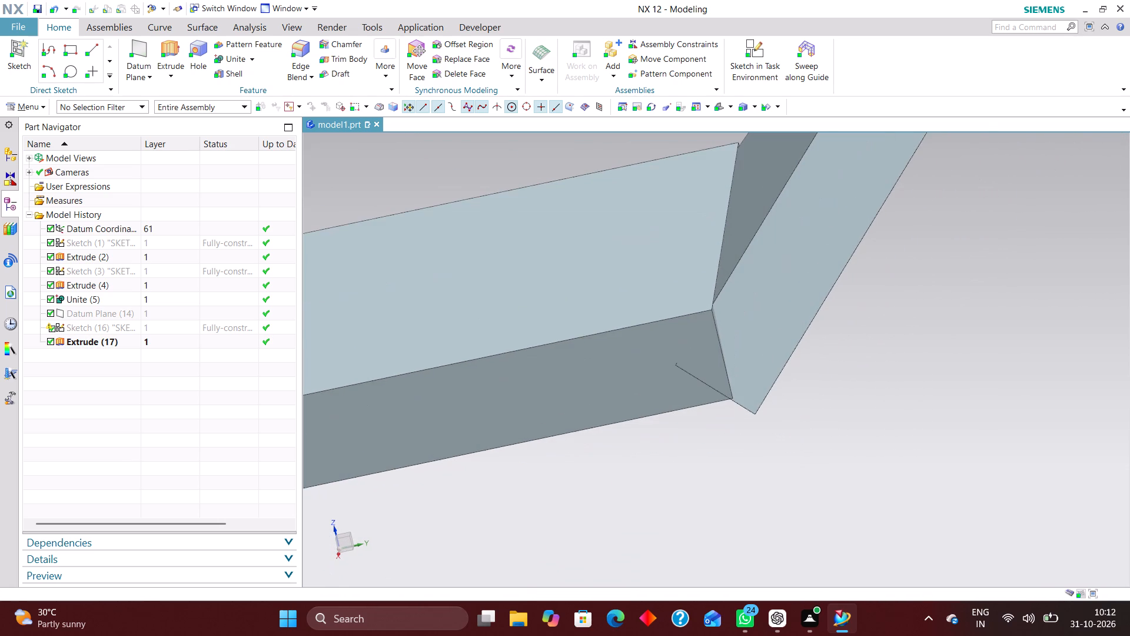
pyautogui.scroll(-3, 888, 402)
pyautogui.doubleClick(840, 335)
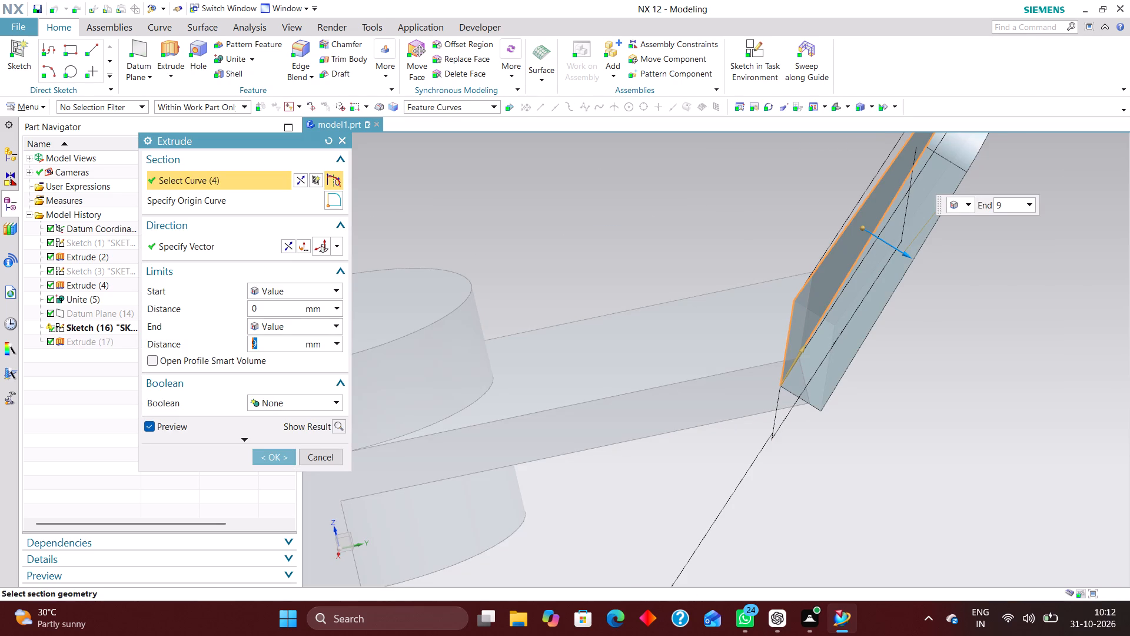
pyautogui.click(285, 455)
# Change the slanted arm's extrusion limits to start at -2.5 mm and end at 6.5 mm.
pyautogui.moveTo(951, 355); pyautogui.dragTo(829, 372, button='right')
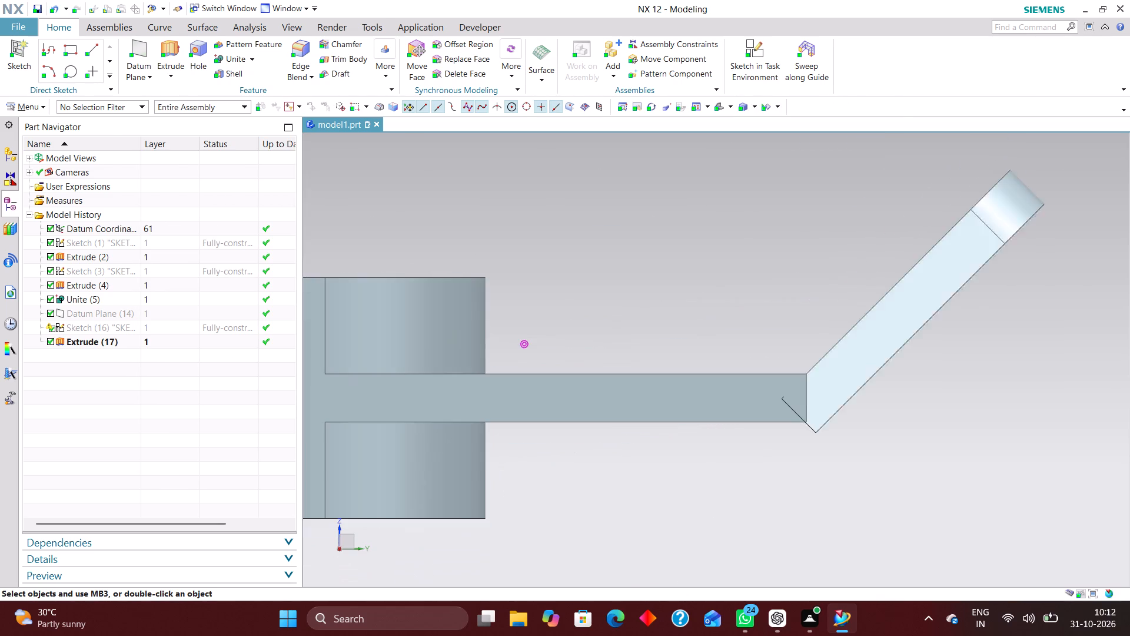
pyautogui.scroll(2, 805, 351)
pyautogui.doubleClick(867, 376)
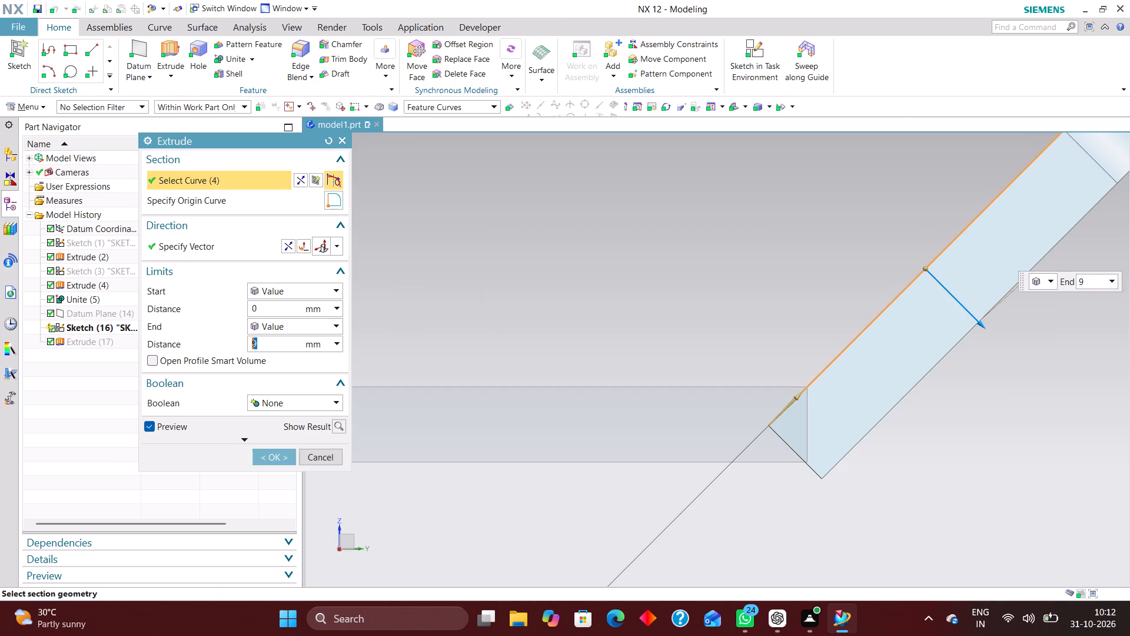
pyautogui.moveTo(981, 325); pyautogui.dragTo(959, 316)
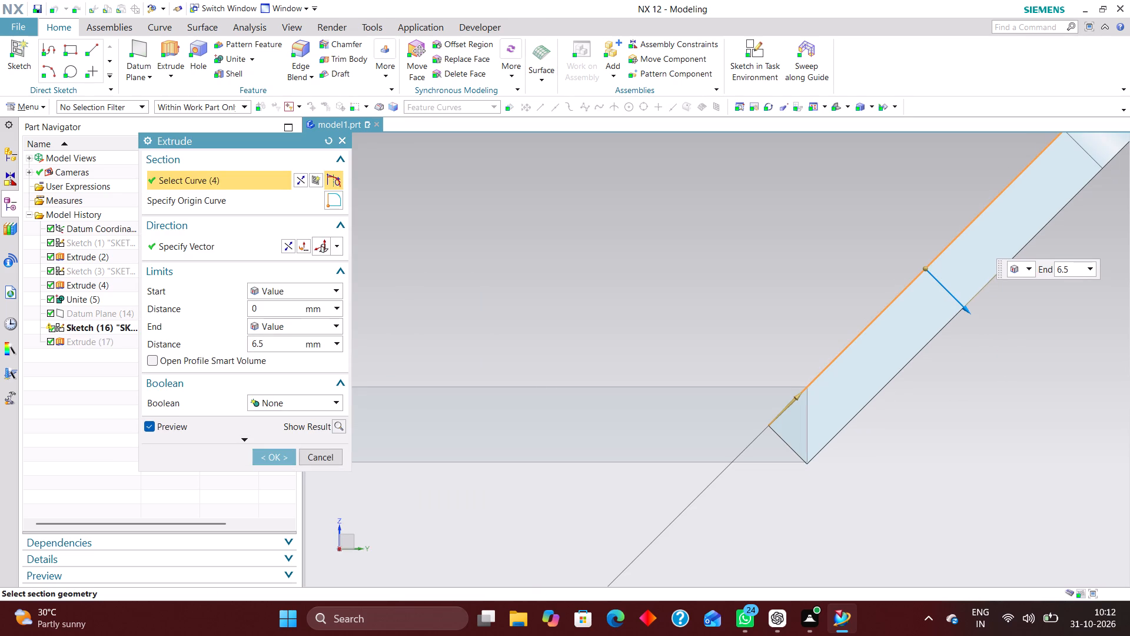
pyautogui.moveTo(959, 316); pyautogui.dragTo(956, 317)
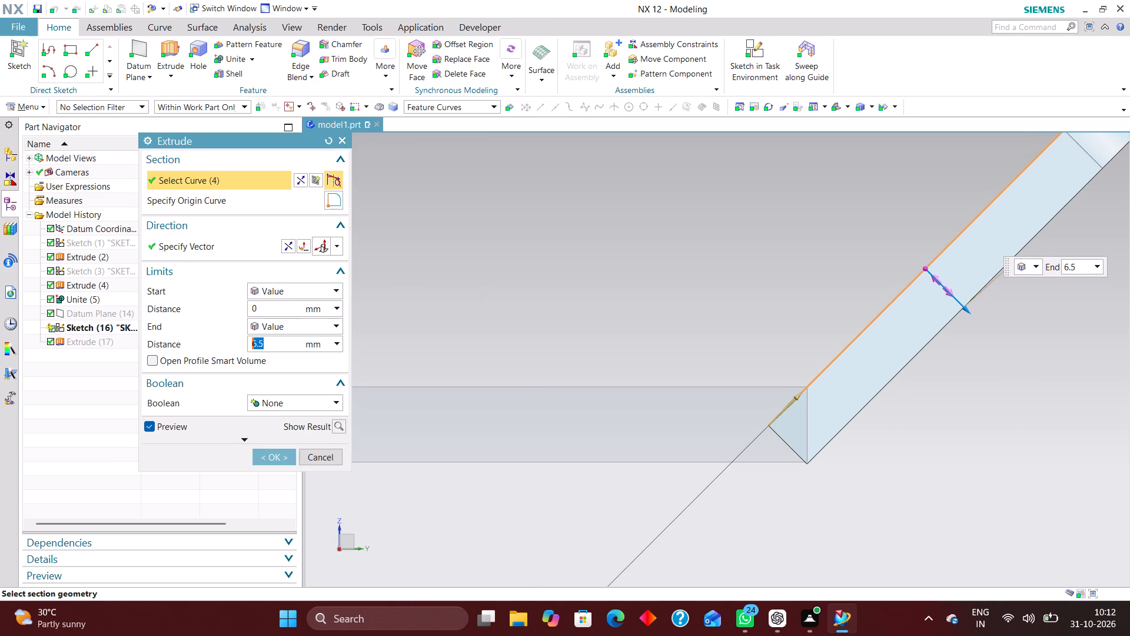
pyautogui.moveTo(925, 269); pyautogui.dragTo(922, 264)
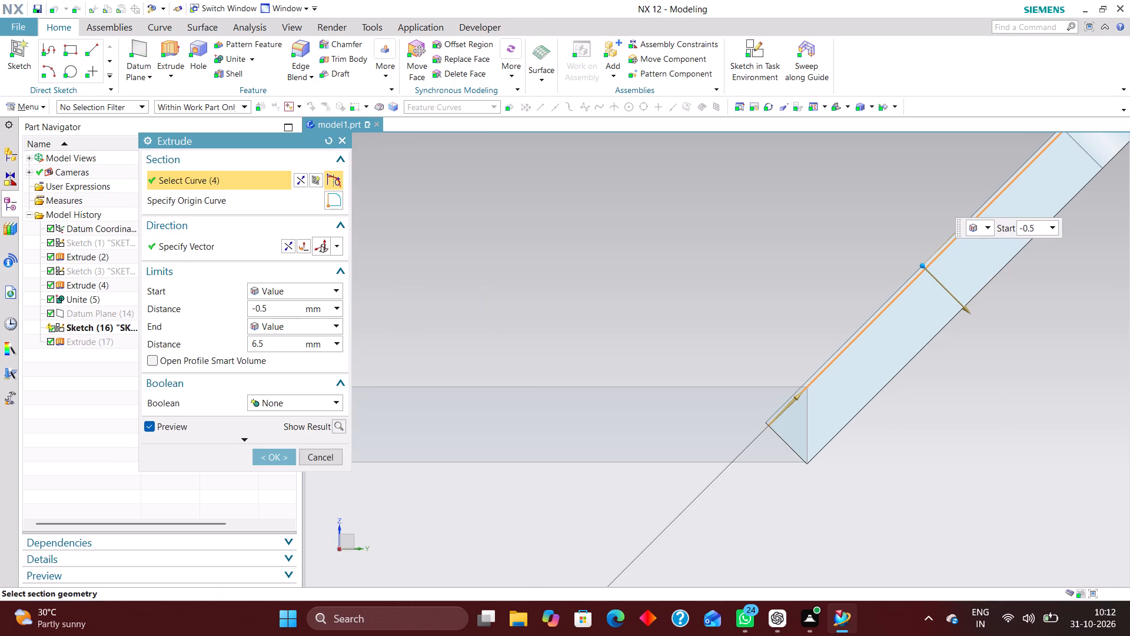
pyautogui.moveTo(922, 264); pyautogui.dragTo(908, 257)
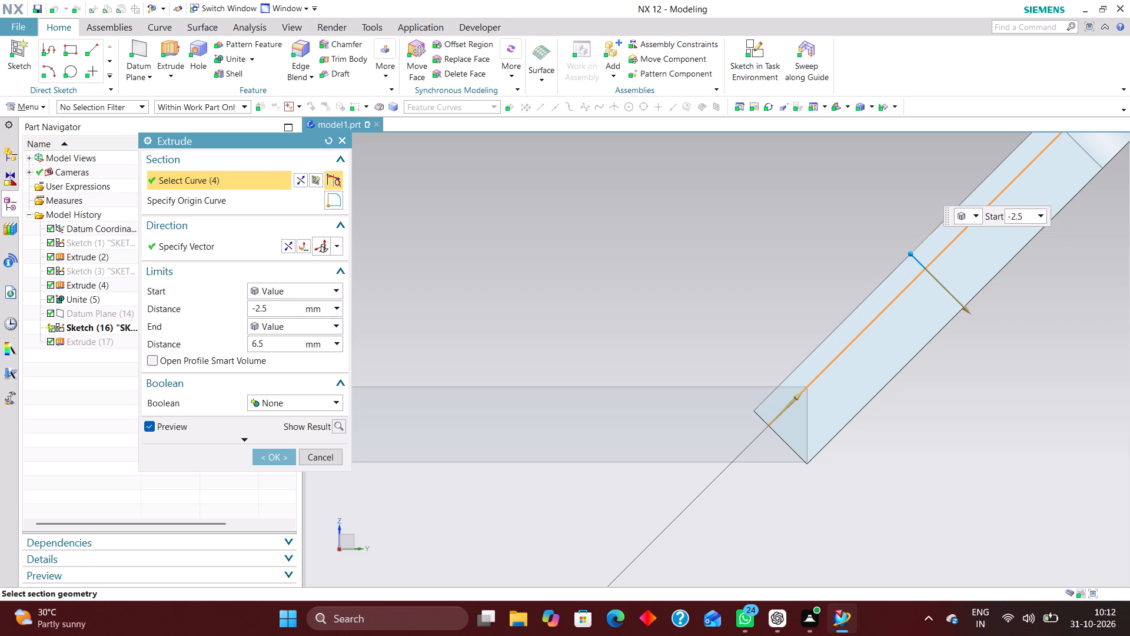
pyautogui.moveTo(908, 257); pyautogui.dragTo(908, 257)
pyautogui.click(269, 451)
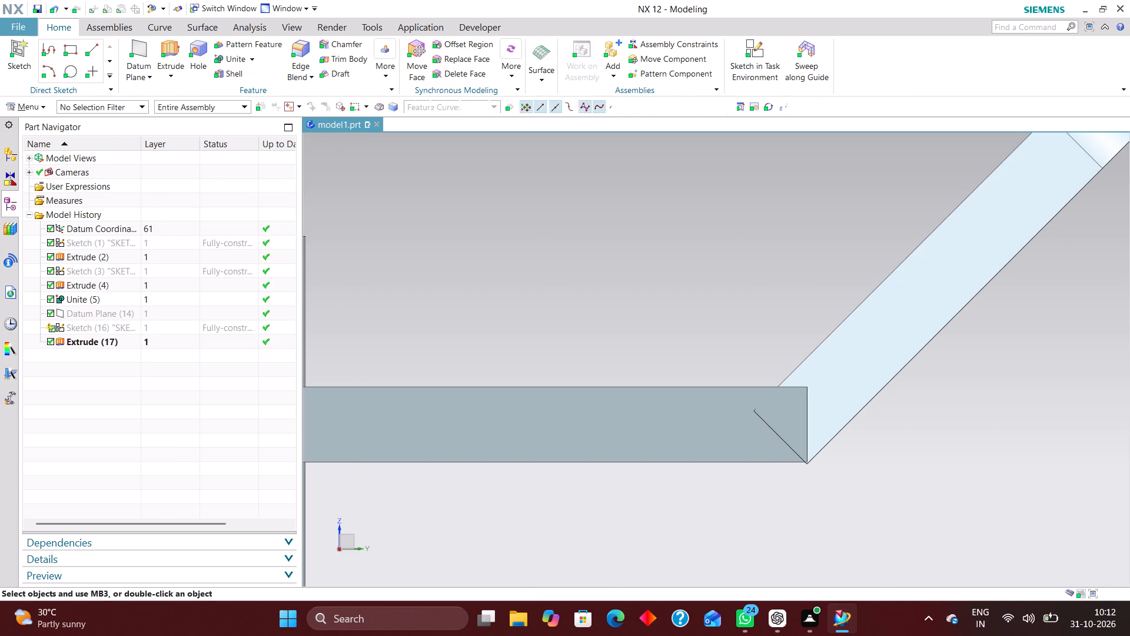
# Inspect the arm's joint with the plate and reopen the arm profile, Sketch (16), for editing with rollback.
pyautogui.scroll(1, 799, 305)
pyautogui.moveTo(799, 304); pyautogui.dragTo(802, 327, button='middle')
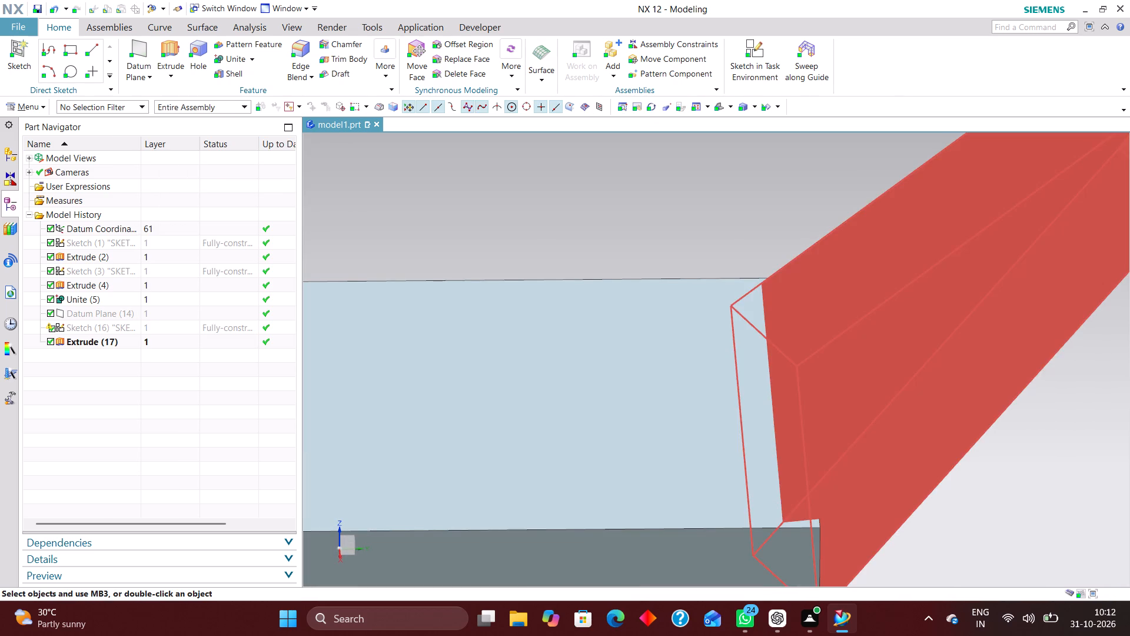
pyautogui.scroll(-2, 813, 241)
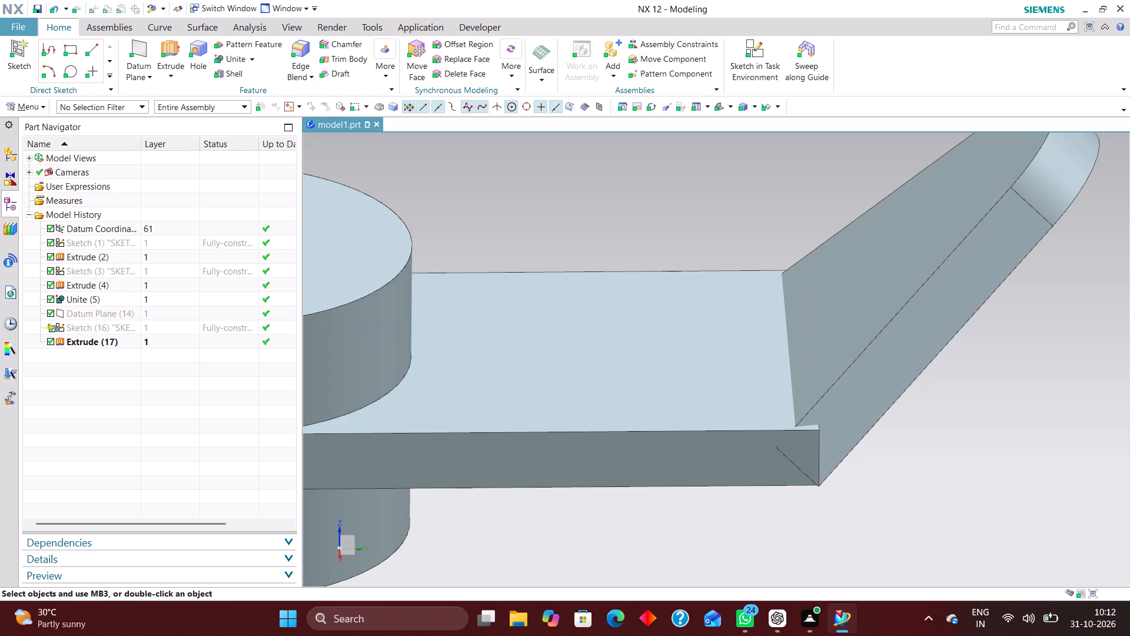
pyautogui.click(181, 328)
pyautogui.rightClick(181, 327)
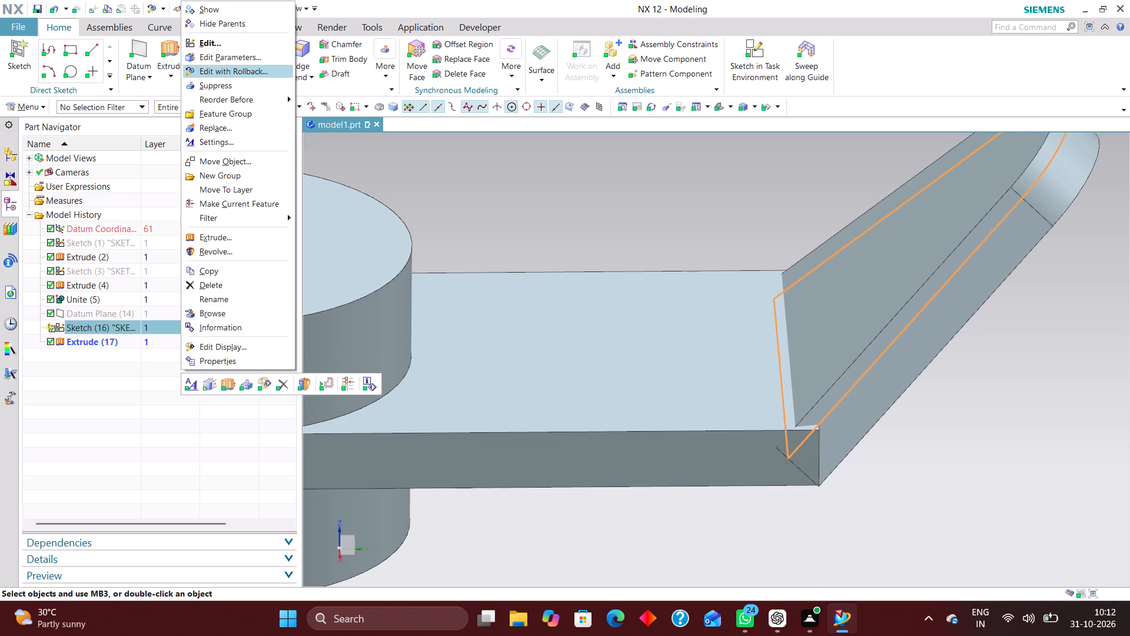
pyautogui.click(268, 65)
# Draw a vertical line about 7 mm long from each end of the base line, along the plate's side edges.
pyautogui.scroll(4, 679, 356)
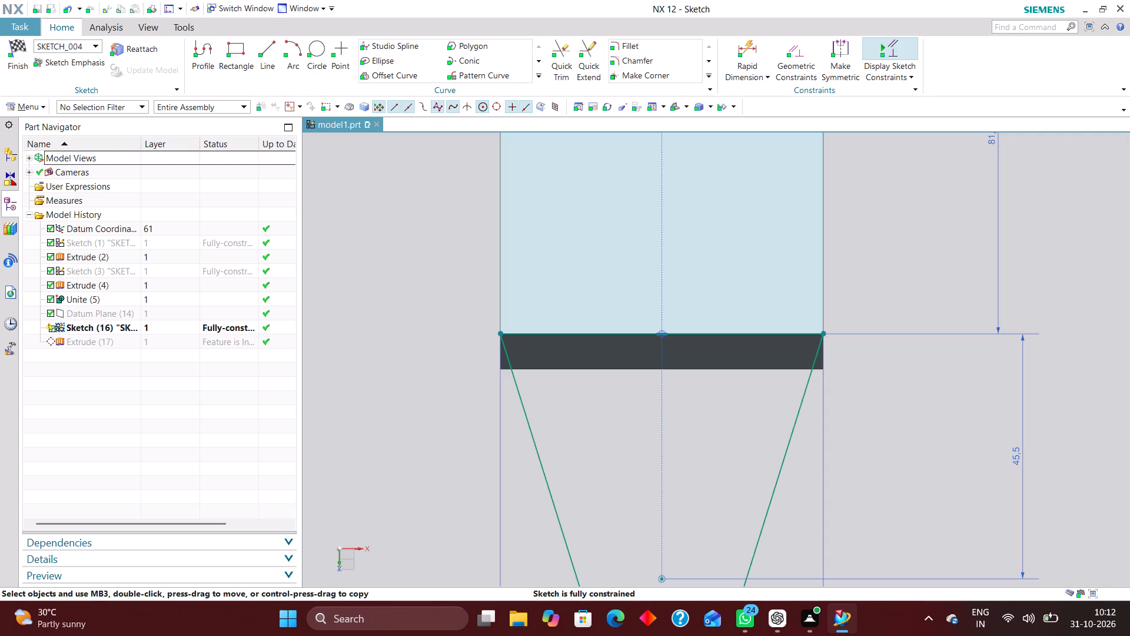
pyautogui.scroll(3, 817, 346)
pyautogui.scroll(-4, 848, 369)
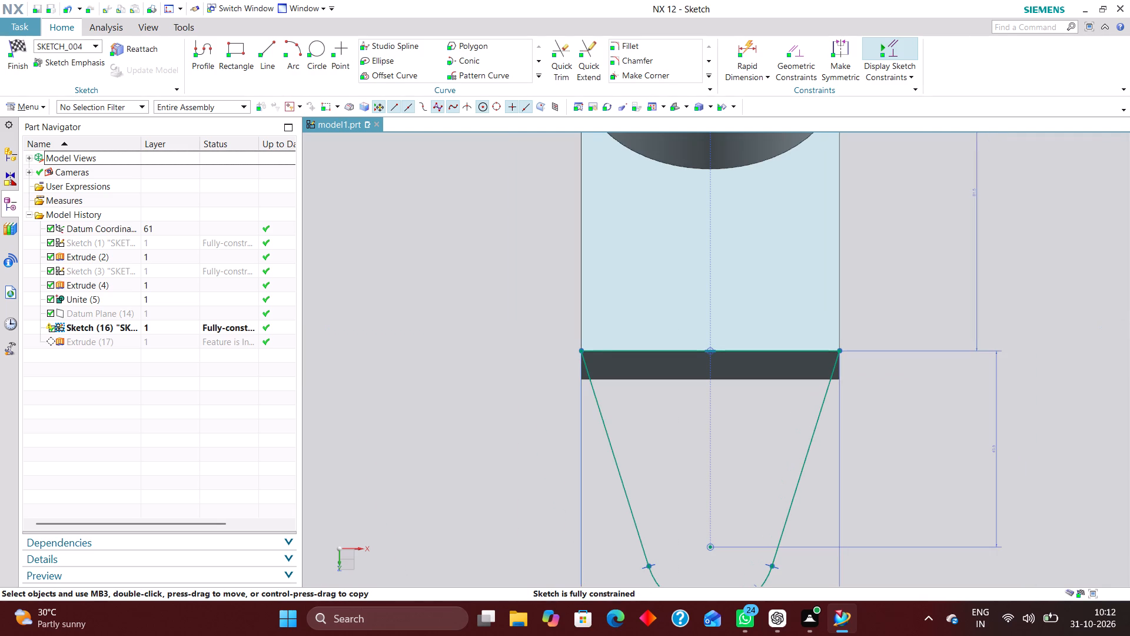
pyautogui.click(268, 43)
pyautogui.scroll(4, 808, 343)
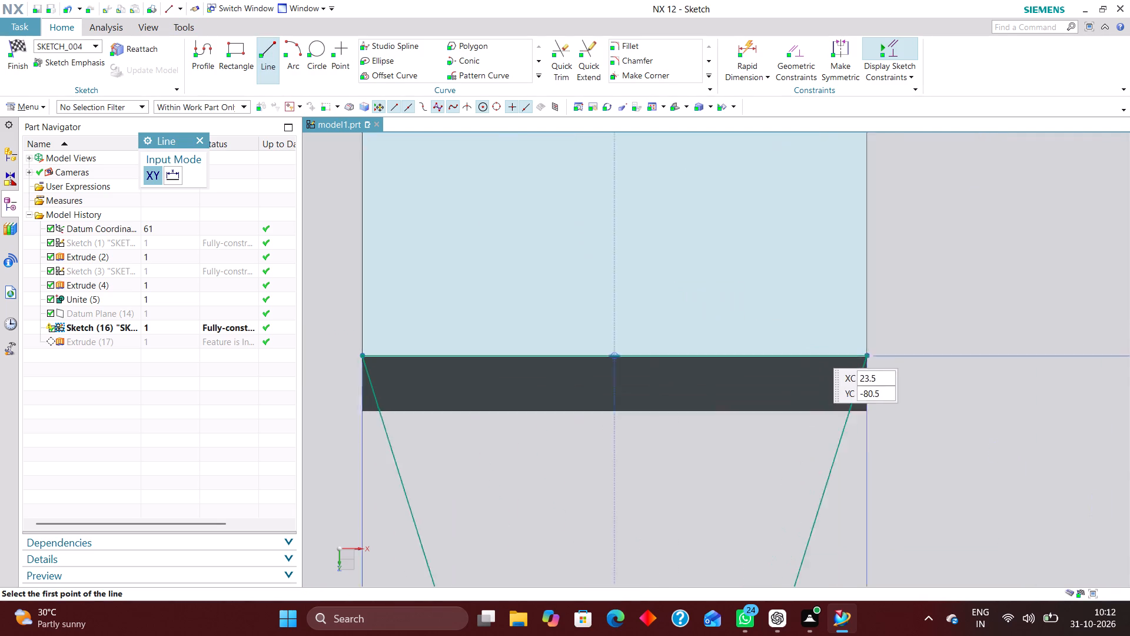
pyautogui.scroll(1, 815, 349)
pyautogui.scroll(-3, 790, 307)
pyautogui.scroll(4, 849, 361)
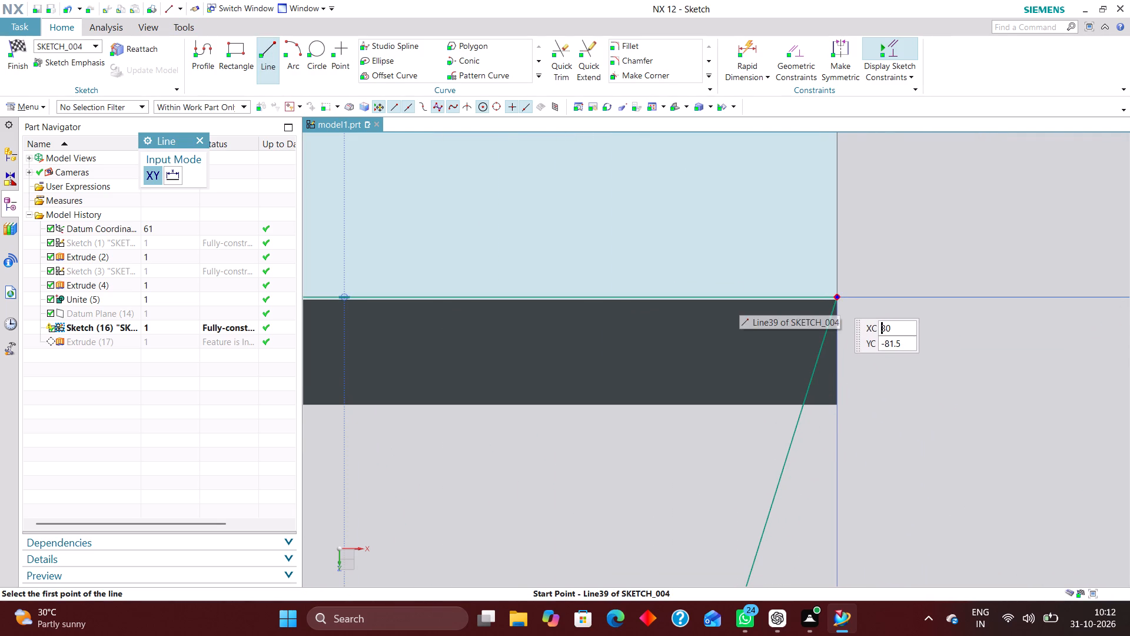
pyautogui.click(836, 297)
pyautogui.click(842, 415)
pyautogui.scroll(-3, 936, 411)
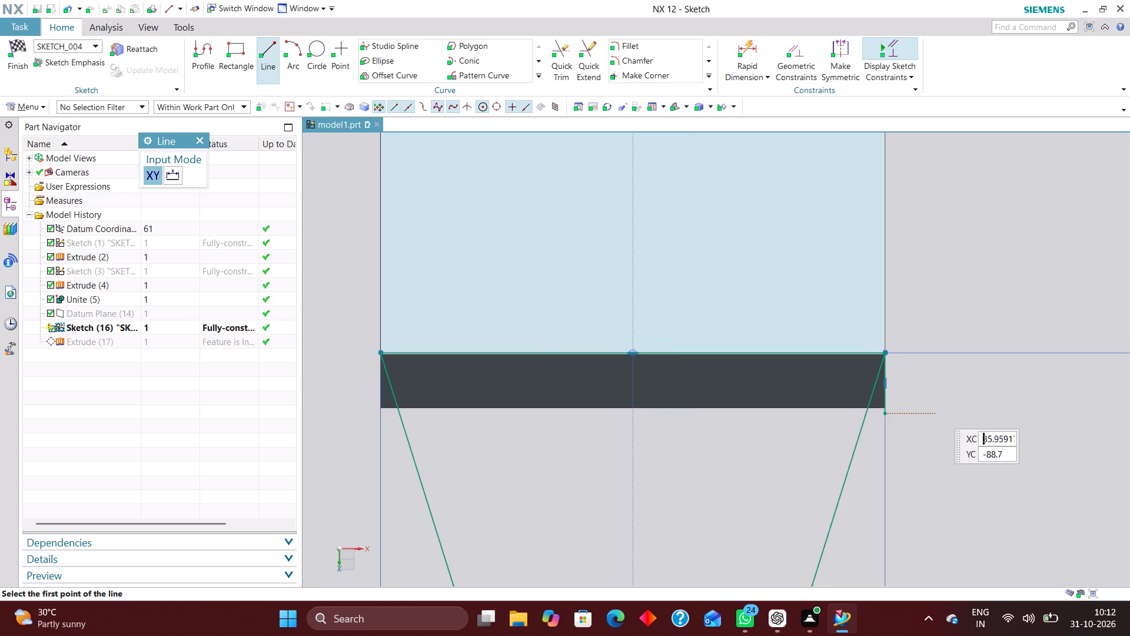
pyautogui.scroll(-1, 948, 394)
pyautogui.scroll(5, 491, 381)
pyautogui.click(498, 322)
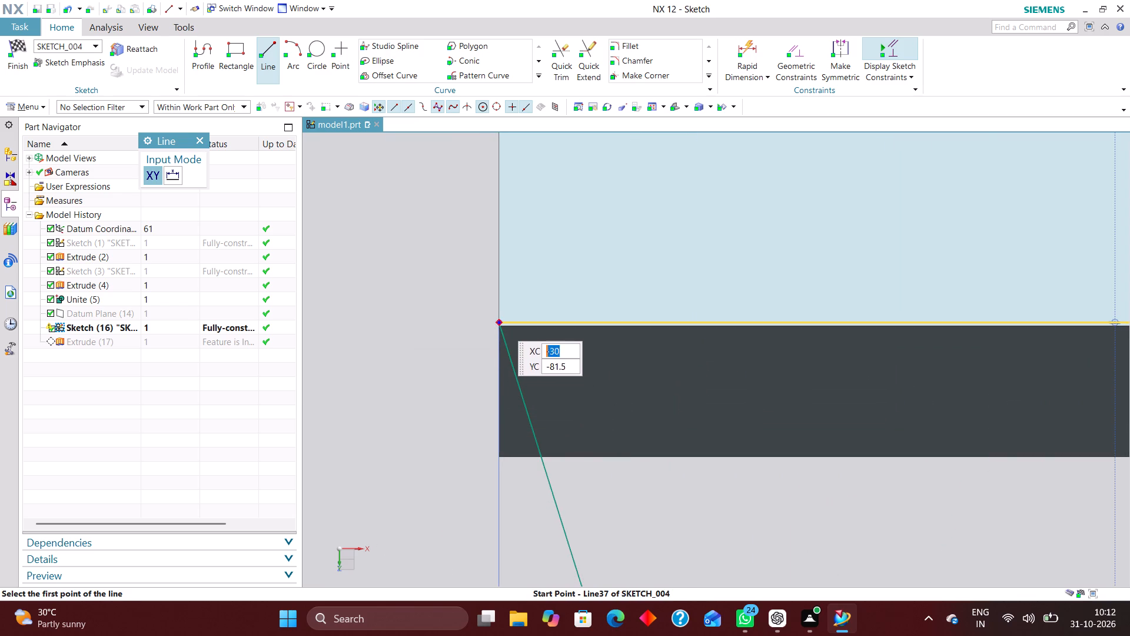
pyautogui.click(497, 464)
pyautogui.scroll(-2, 512, 382)
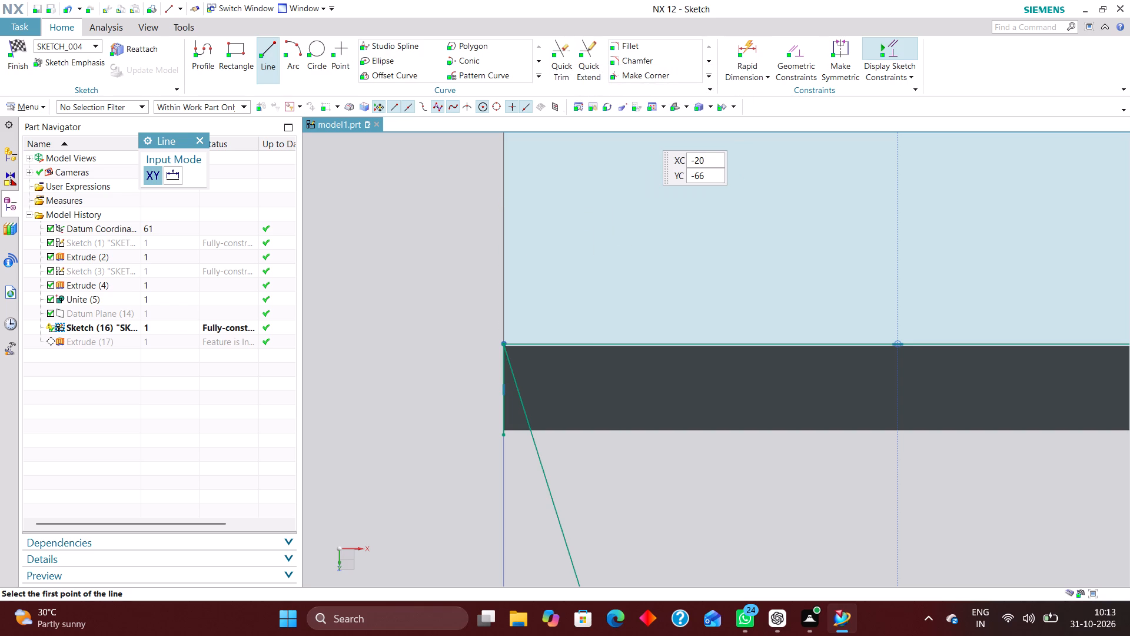
# Dimension the short vertical line at the base line's left end, trying 6 mm and settling on 6.5 mm.
pyautogui.click(745, 44)
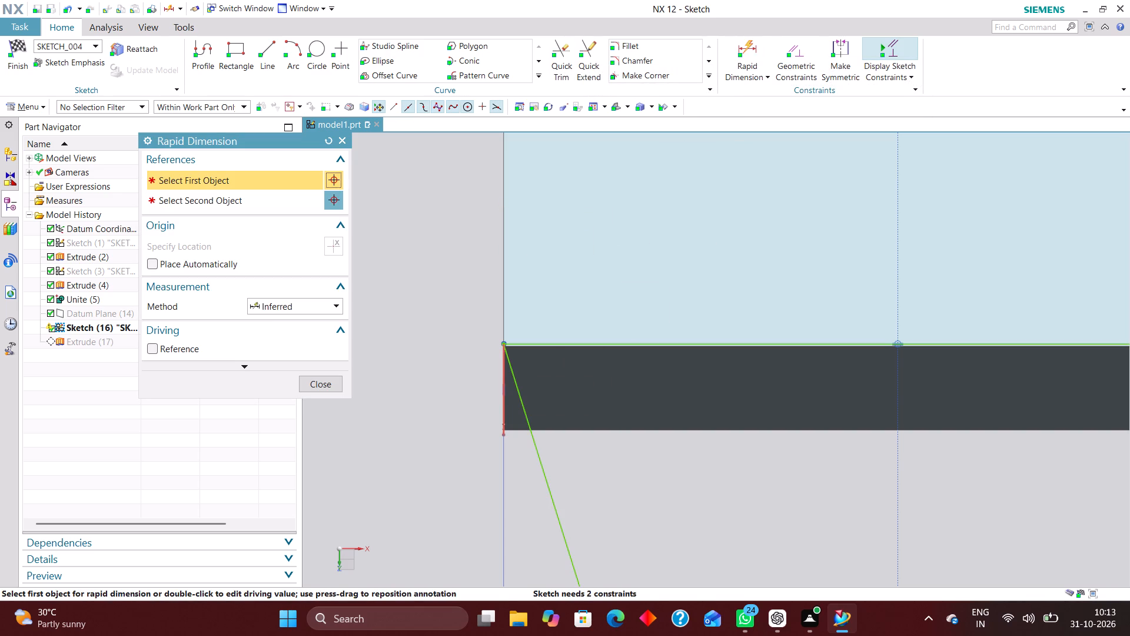
pyautogui.click(500, 406)
pyautogui.click(451, 388)
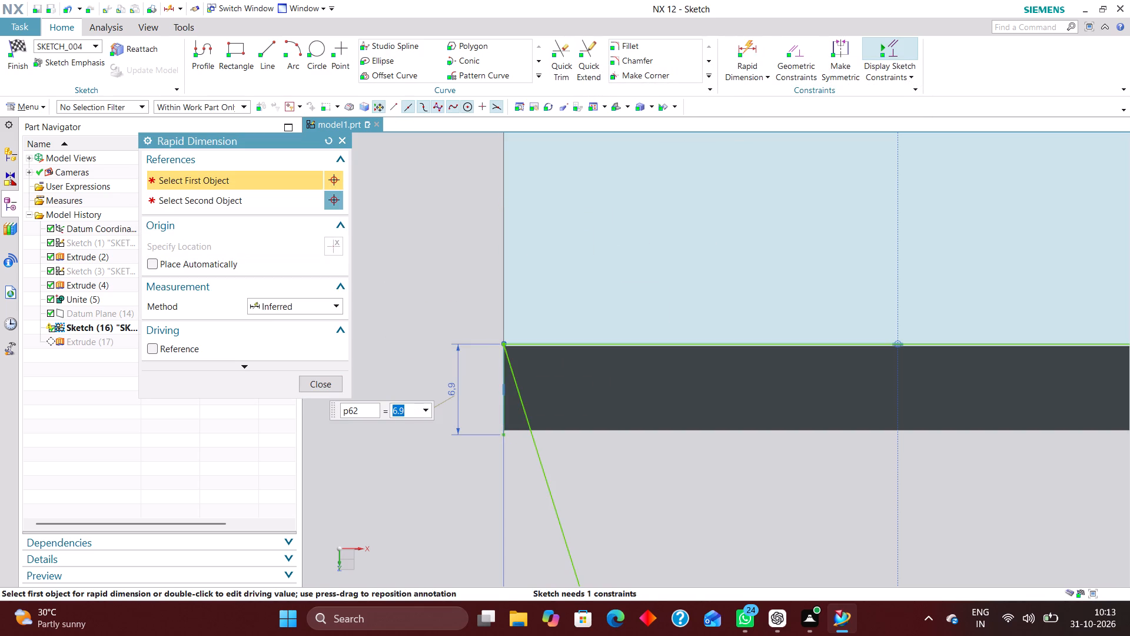
pyautogui.press('6')
pyautogui.press('Return')
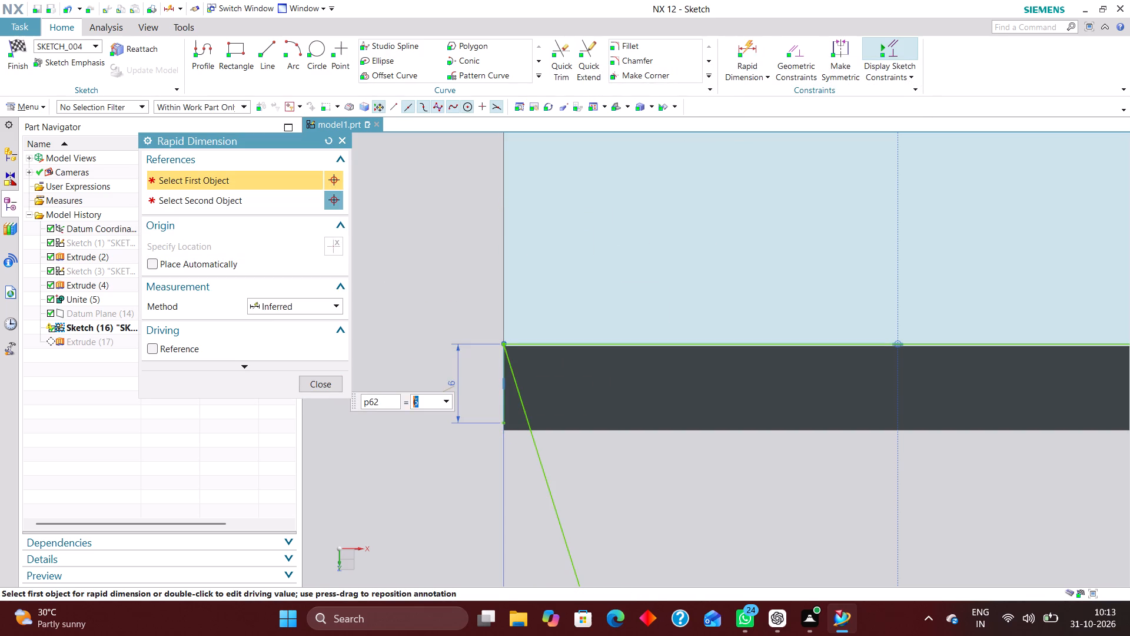
pyautogui.press('5')
pyautogui.press('BackSpace')
pyautogui.write('6.5')
pyautogui.press('Return')
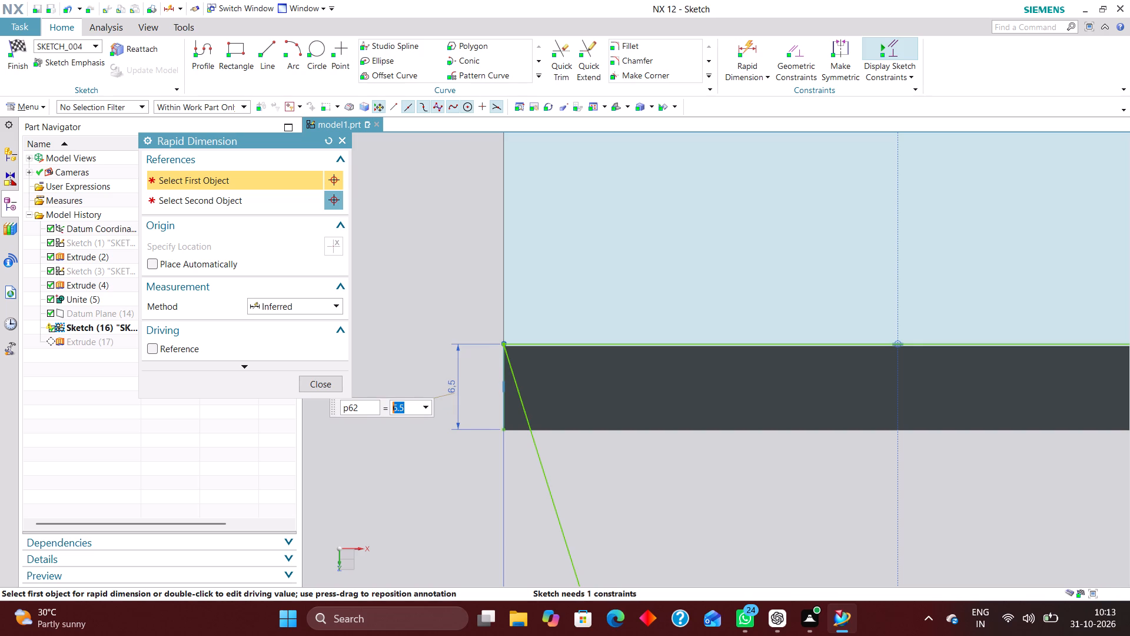
pyautogui.click(327, 382)
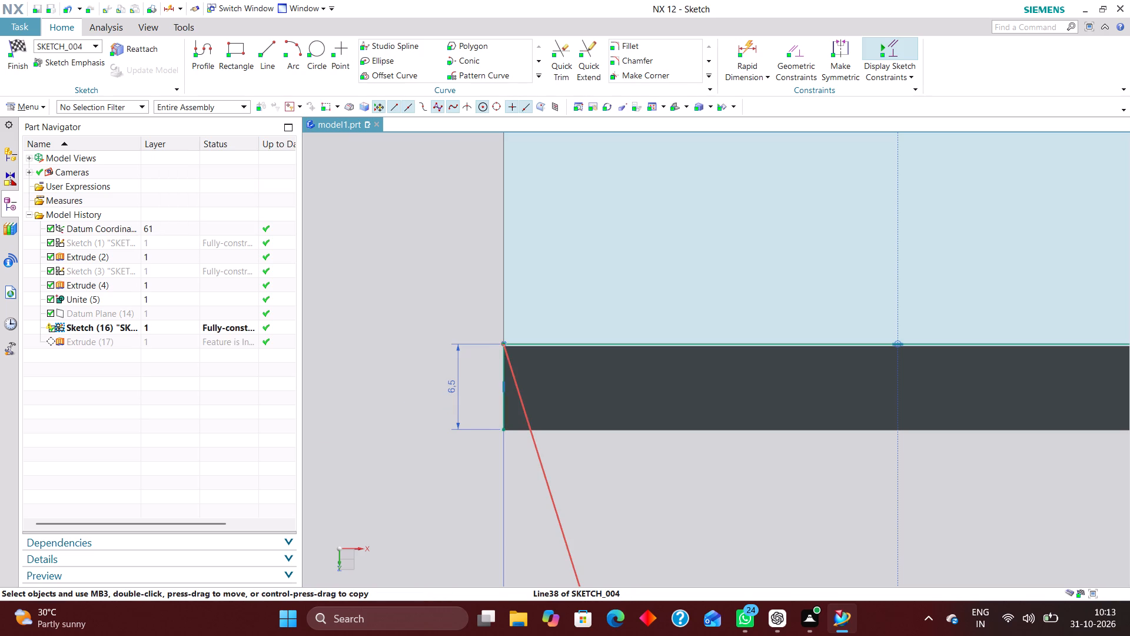
# Replace the profile's left slanted side with a line from the 6.5 mm line's lower end to the arc's left end.
pyautogui.moveTo(523, 404); pyautogui.dragTo(454, 405, button='right')
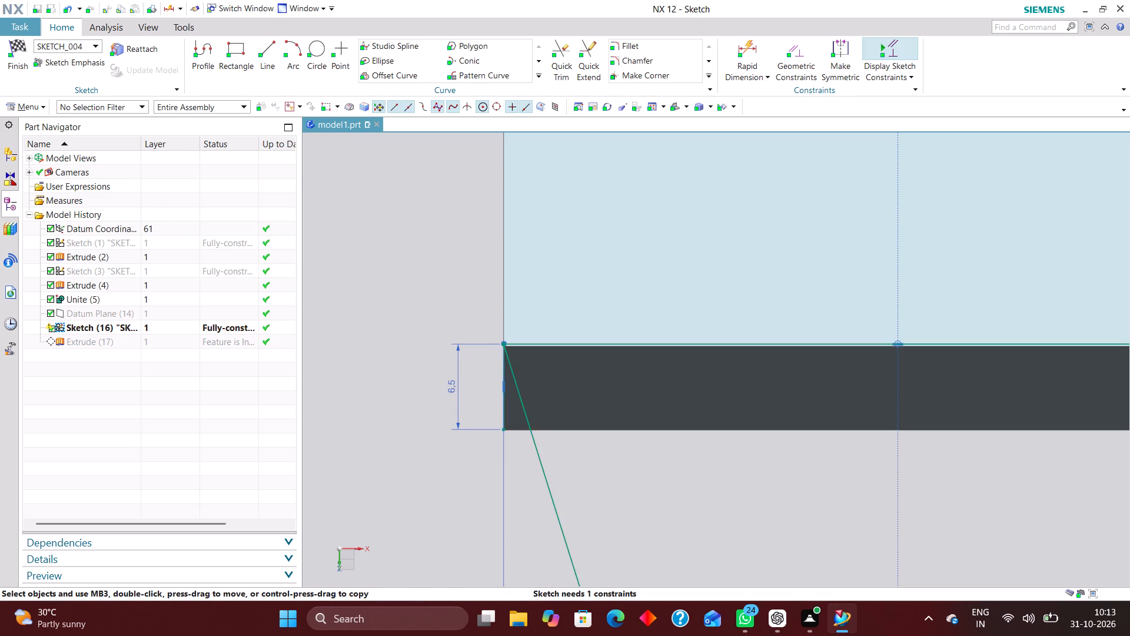
pyautogui.moveTo(657, 217); pyautogui.dragTo(669, 318, button='right')
pyautogui.scroll(-7, 561, 319)
pyautogui.scroll(3, 575, 353)
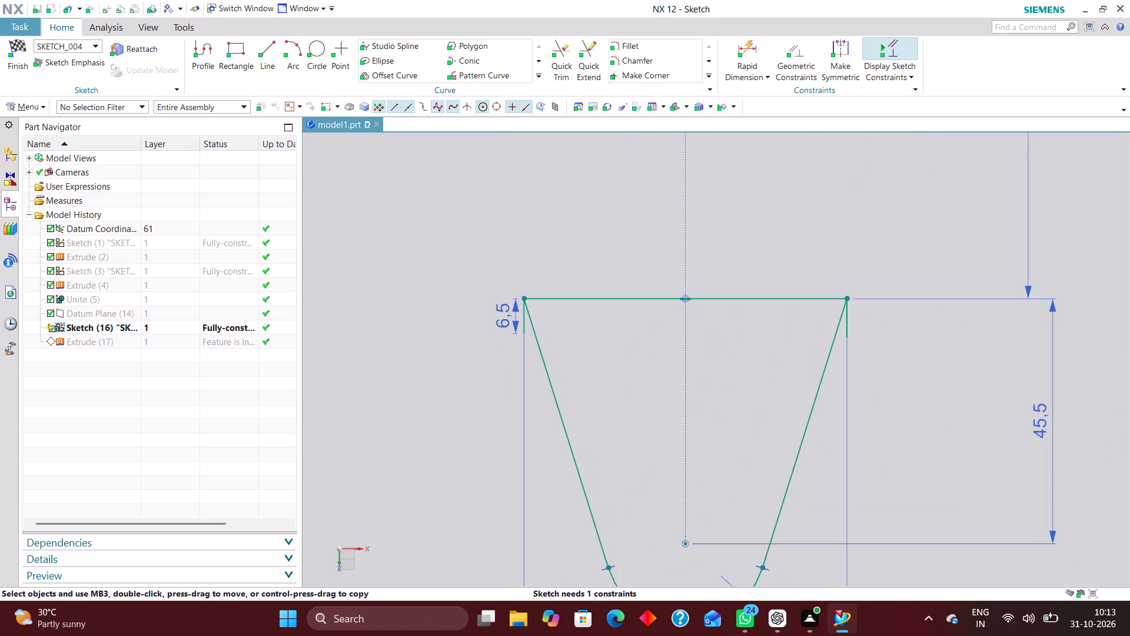
pyautogui.moveTo(559, 390); pyautogui.dragTo(493, 392, button='right')
pyautogui.scroll(-1, 594, 327)
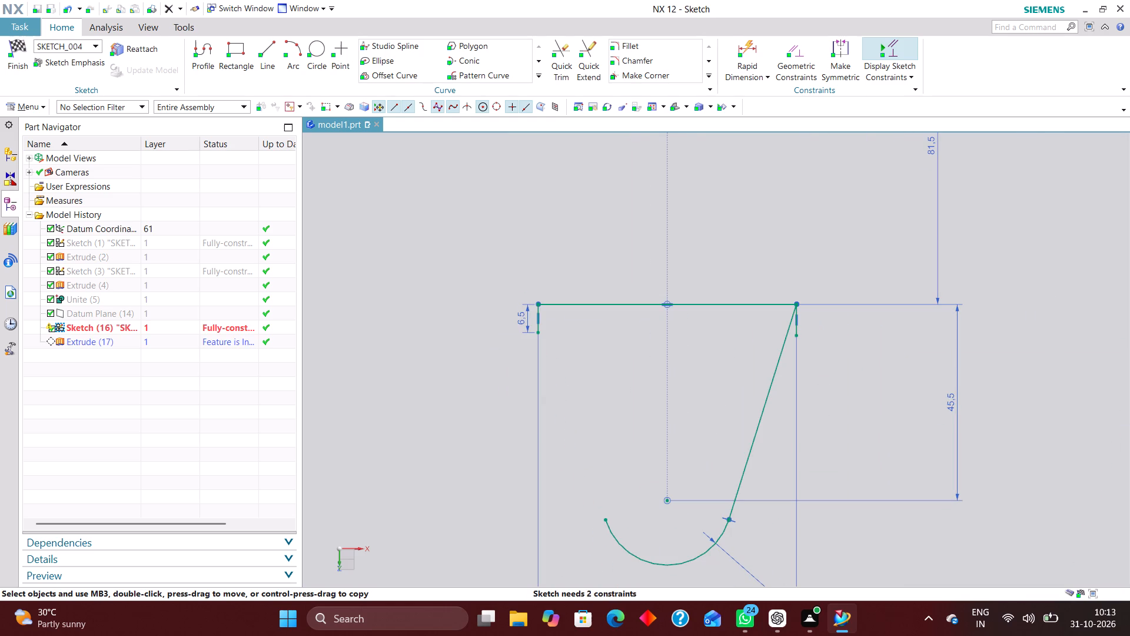
pyautogui.click(275, 49)
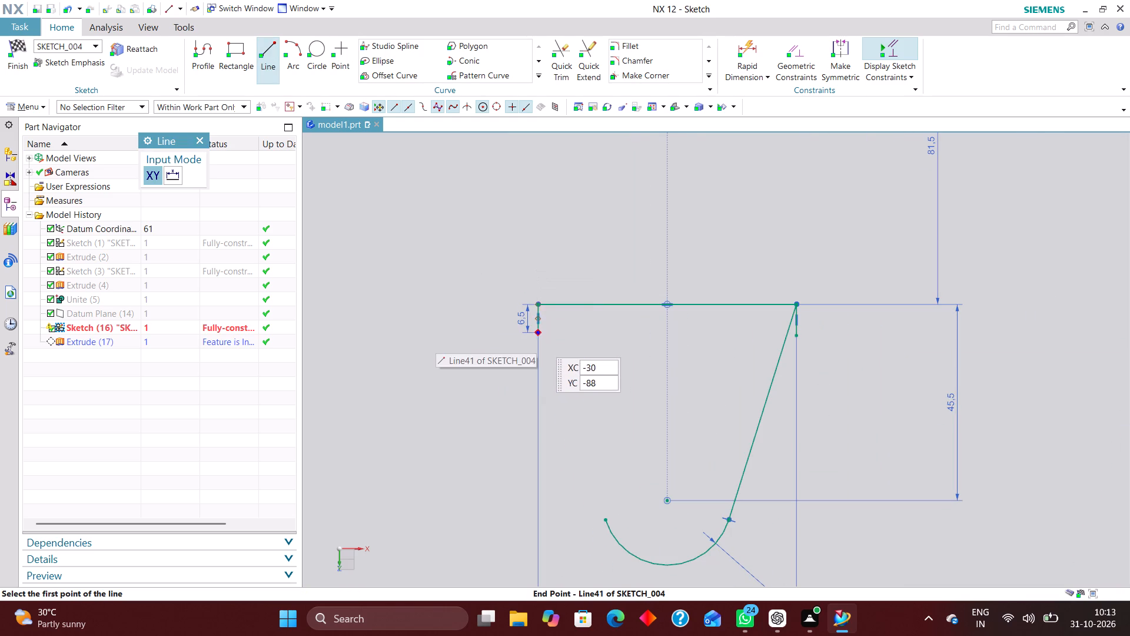
pyautogui.click(539, 336)
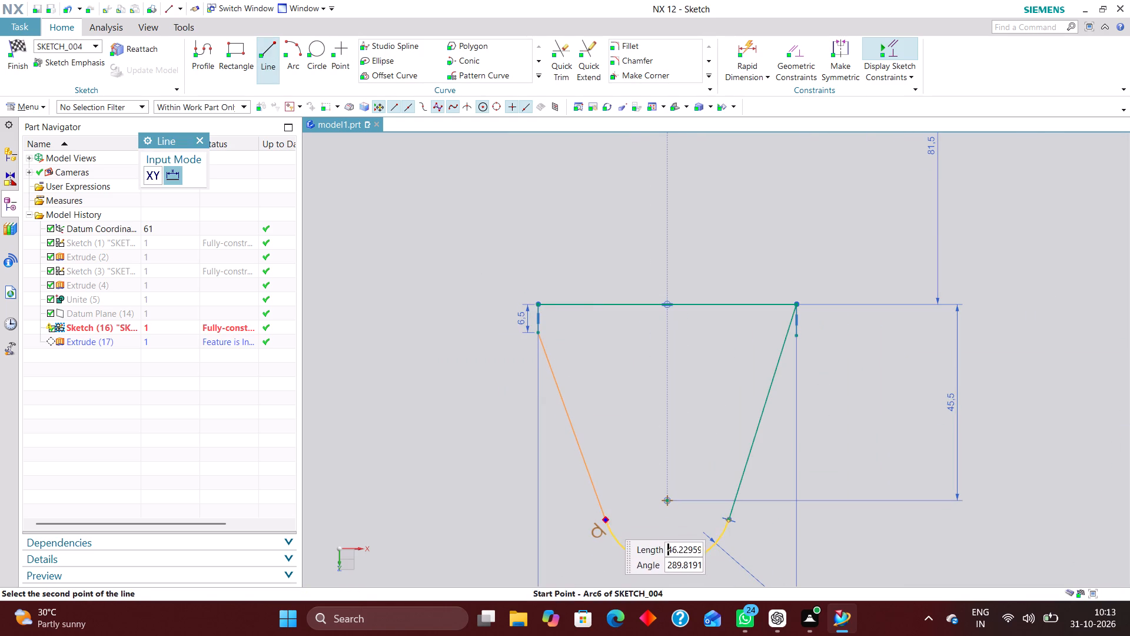
pyautogui.click(606, 520)
pyautogui.click(200, 135)
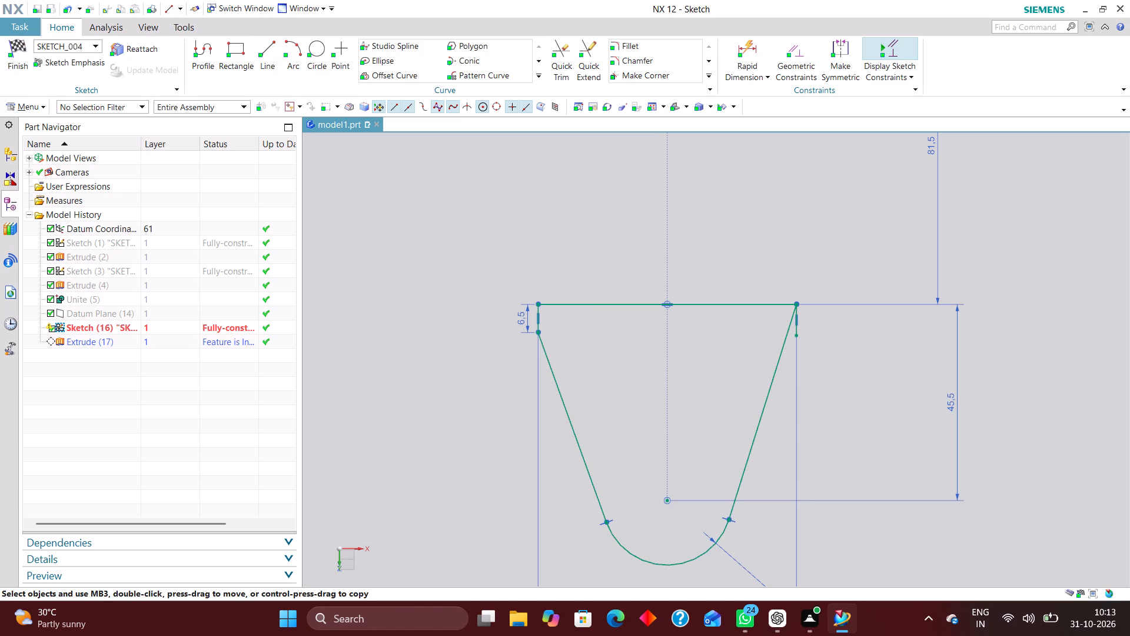
# Delete the profile's right slanted side line.
pyautogui.scroll(3, 818, 334)
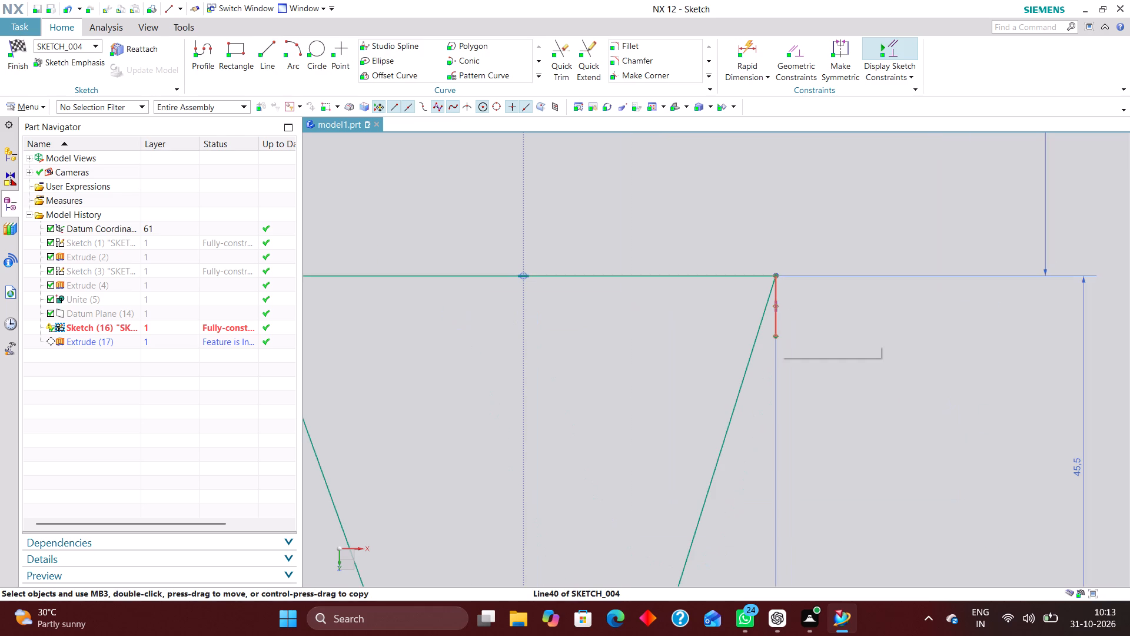
pyautogui.moveTo(759, 337); pyautogui.dragTo(699, 341, button='right')
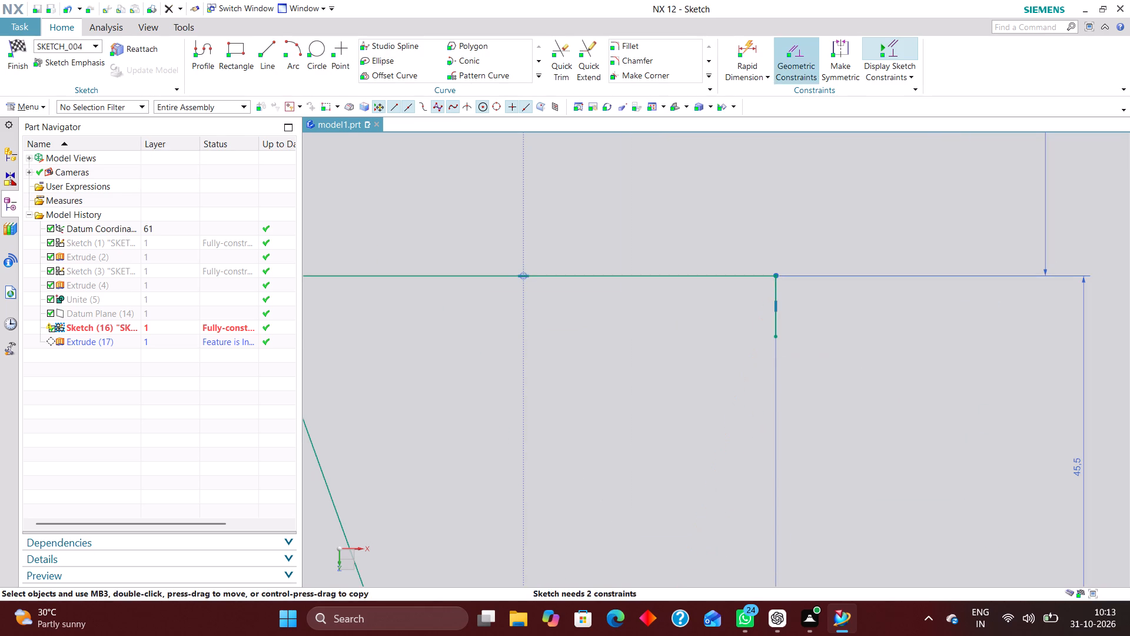
# Apply an equal length constraint between the left and right short vertical lines.
pyautogui.click(810, 59)
pyautogui.scroll(-3, 913, 220)
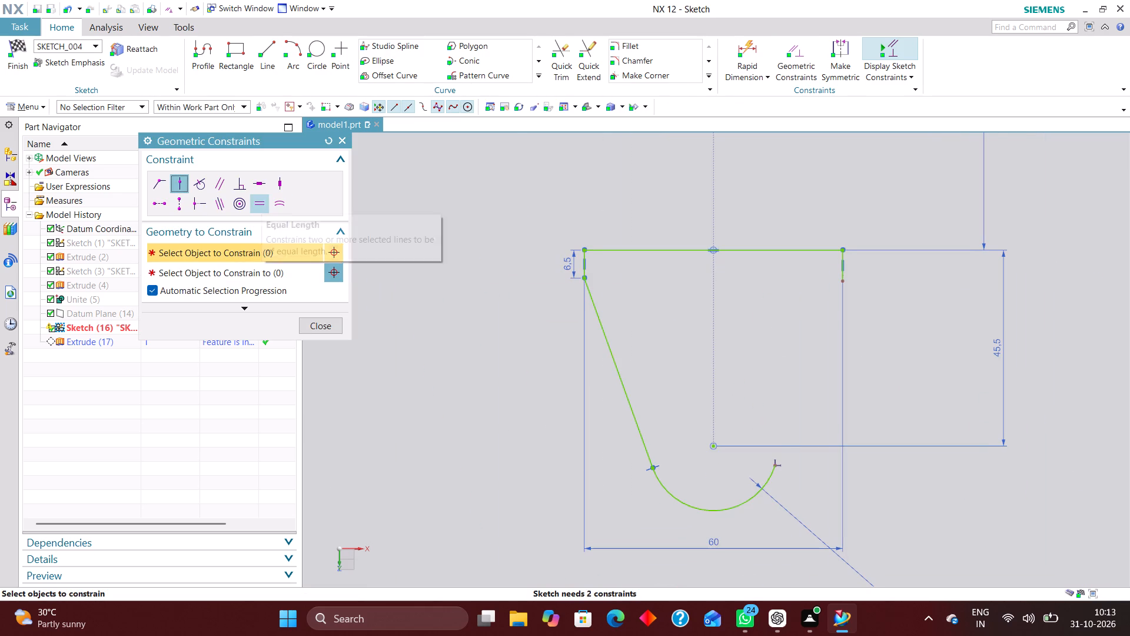
pyautogui.click(261, 201)
pyautogui.scroll(4, 575, 263)
pyautogui.click(593, 276)
pyautogui.scroll(-4, 566, 276)
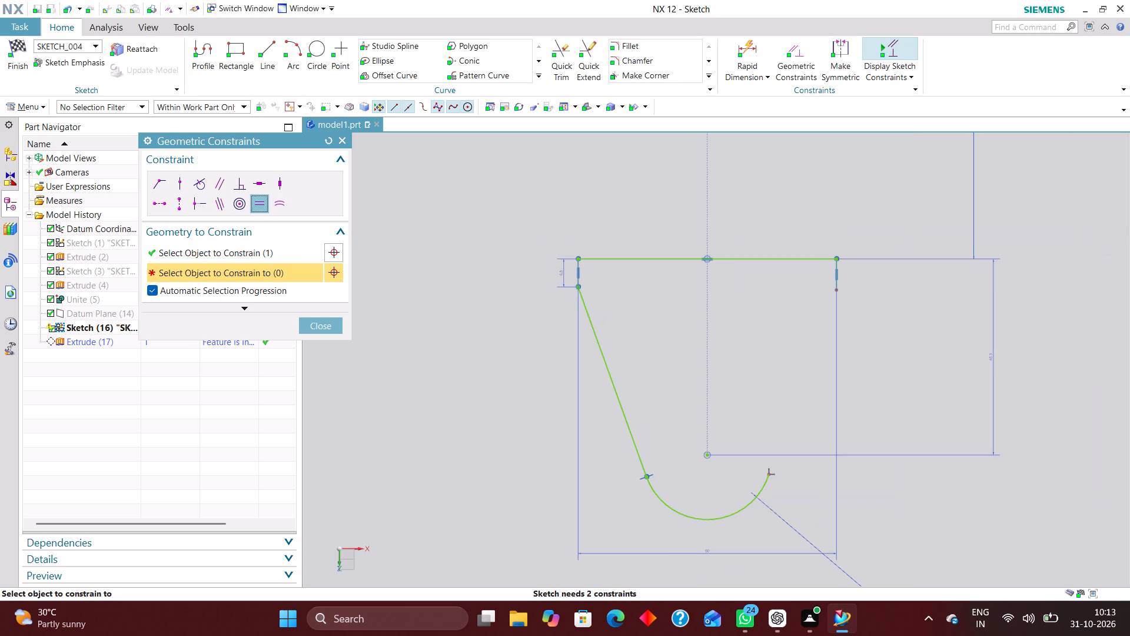
pyautogui.scroll(3, 826, 287)
pyautogui.click(848, 279)
pyautogui.scroll(-2, 792, 272)
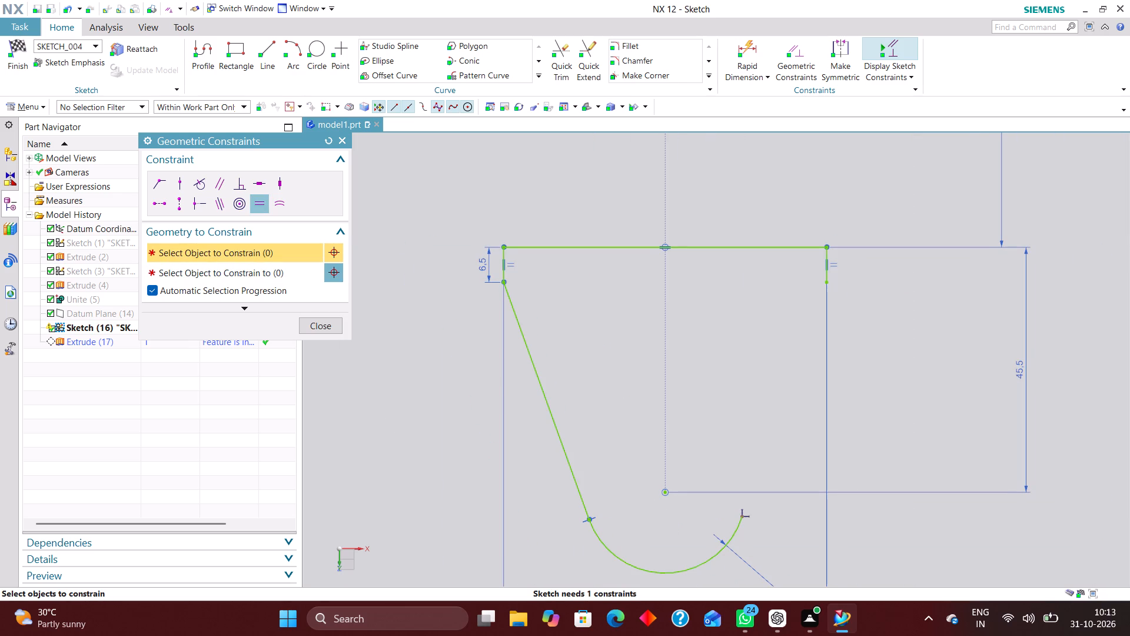
# Draw the right slanted side from the right short line's lower end to the arc's right end.
pyautogui.click(264, 49)
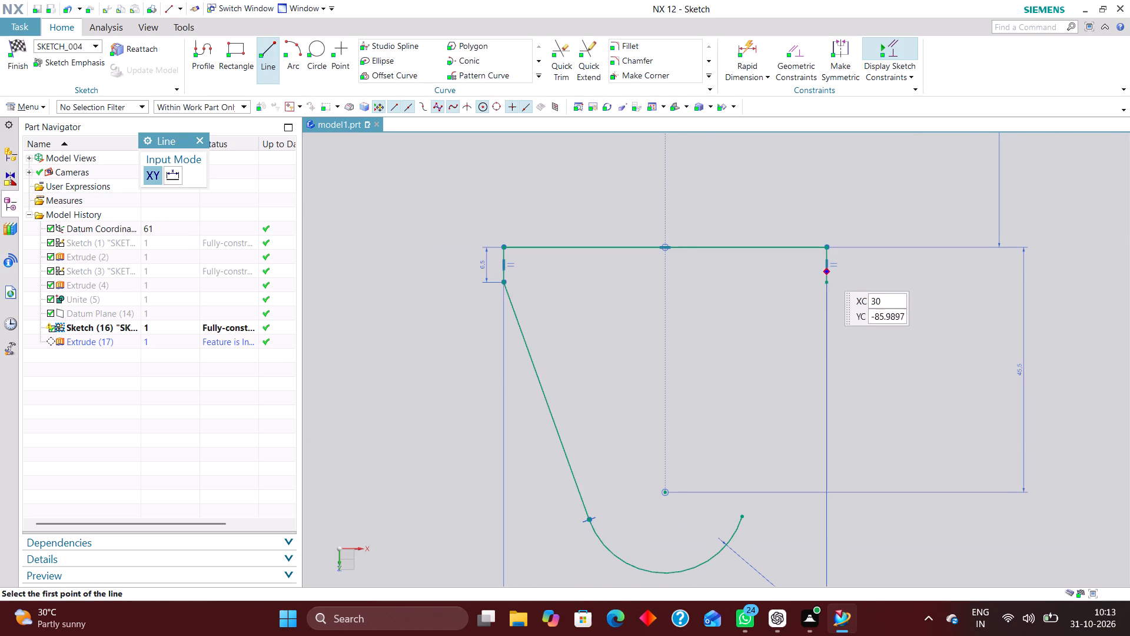
pyautogui.click(827, 286)
pyautogui.click(743, 516)
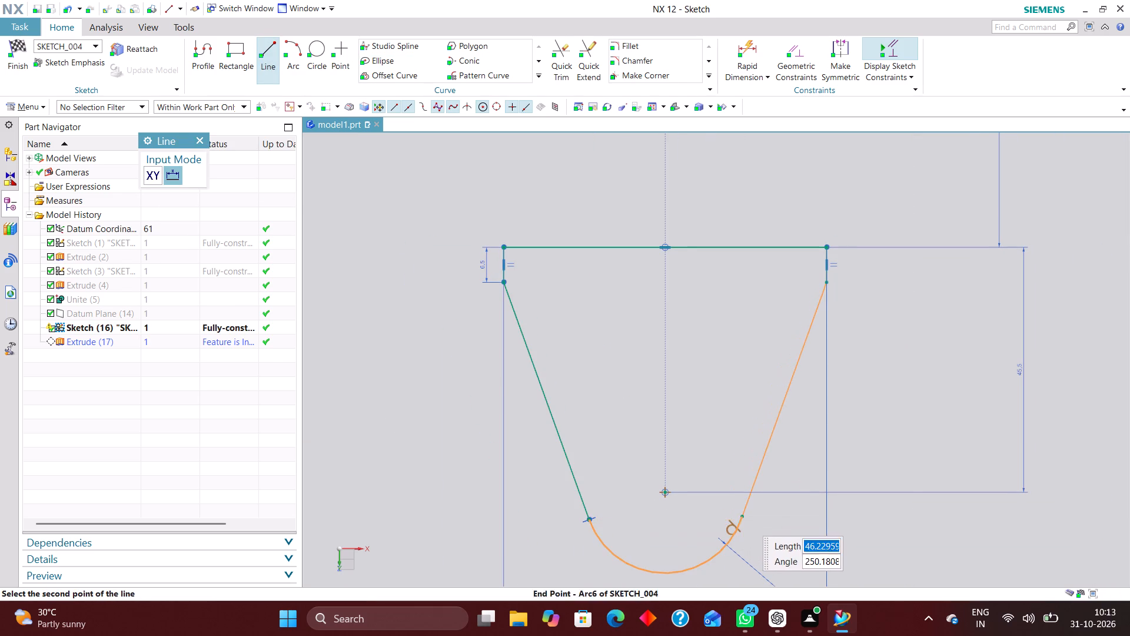
# Finish the arm profile sketch without reviewing the dependent sections, and dismiss the update report.
pyautogui.click(201, 137)
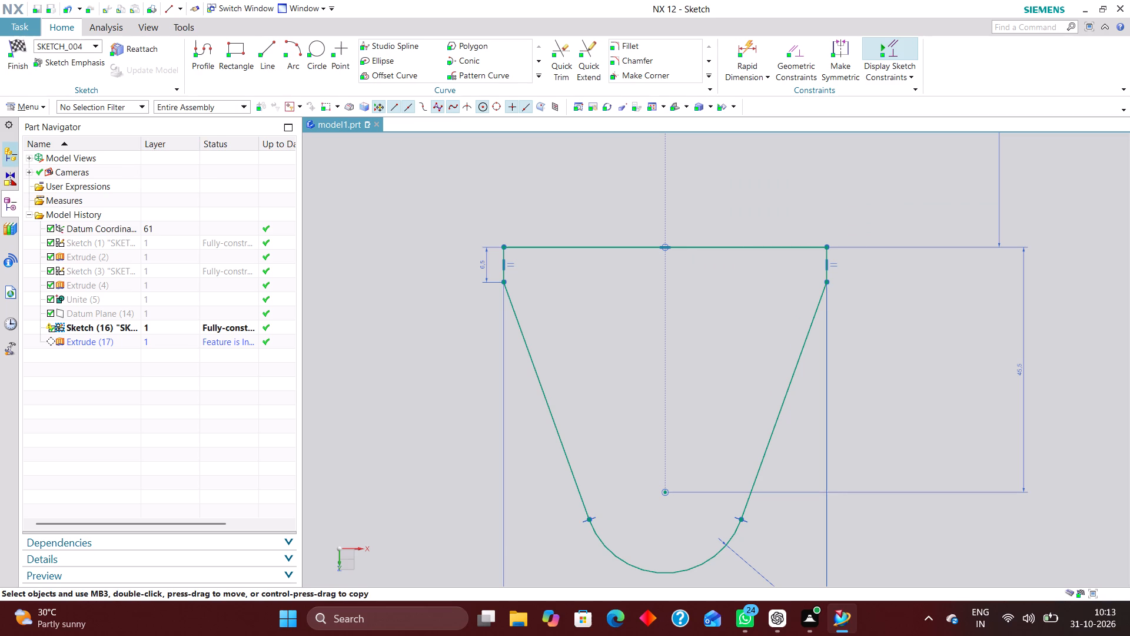
pyautogui.click(16, 52)
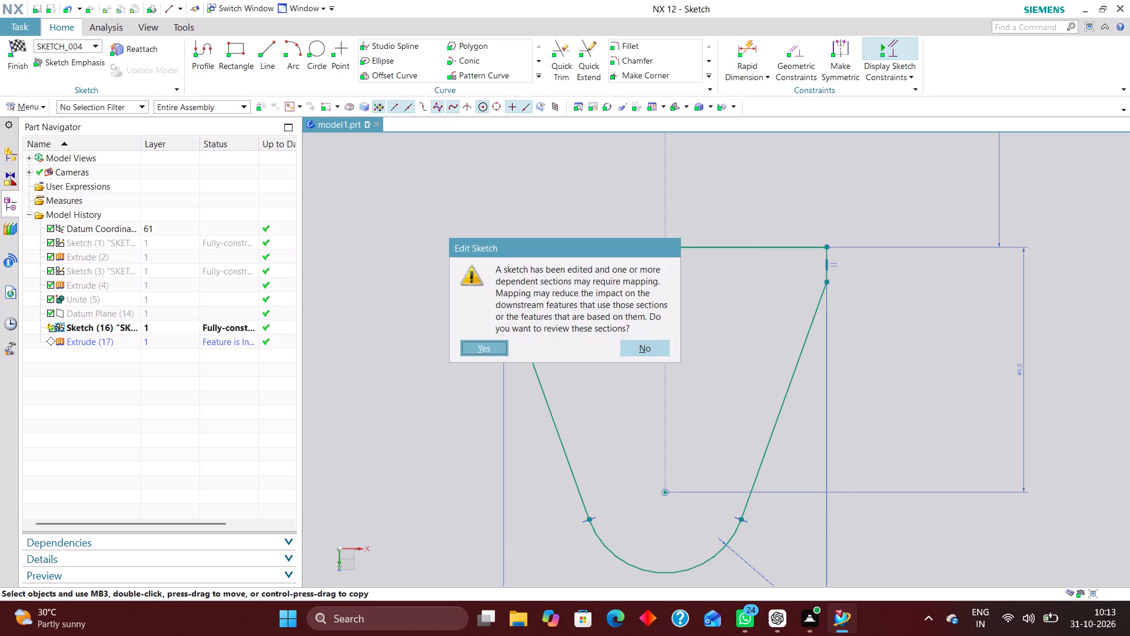
pyautogui.click(642, 349)
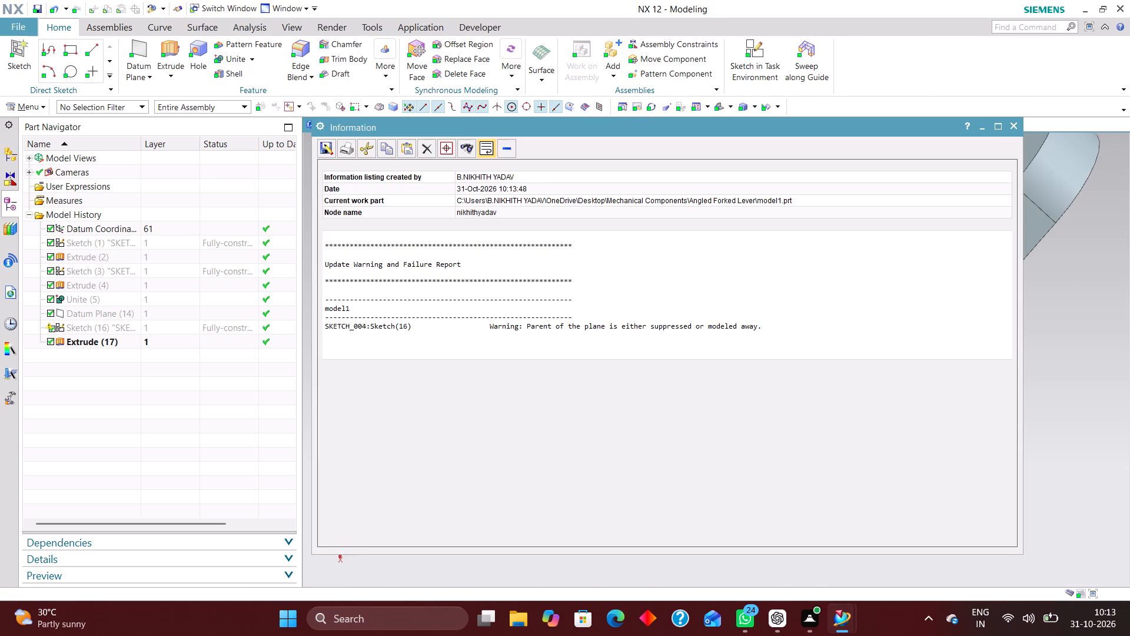
pyautogui.click(1026, 127)
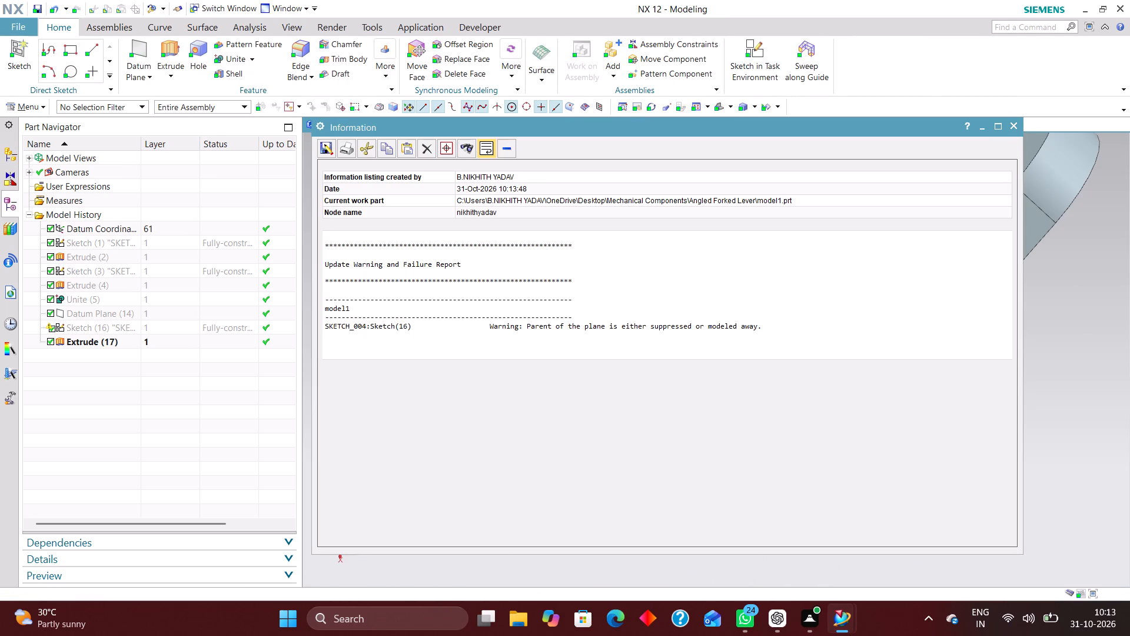
pyautogui.click(1018, 125)
# Show the hidden plate and boss body again alongside the slanted arm.
pyautogui.rightClick(162, 316)
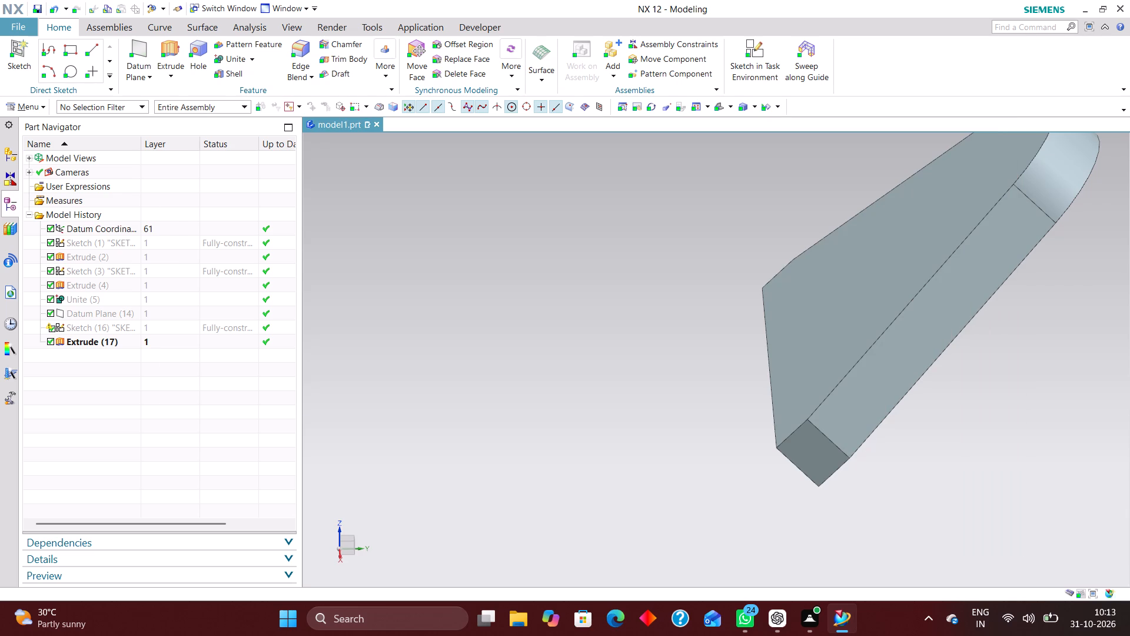
pyautogui.rightClick(109, 326)
pyautogui.rightClick(98, 301)
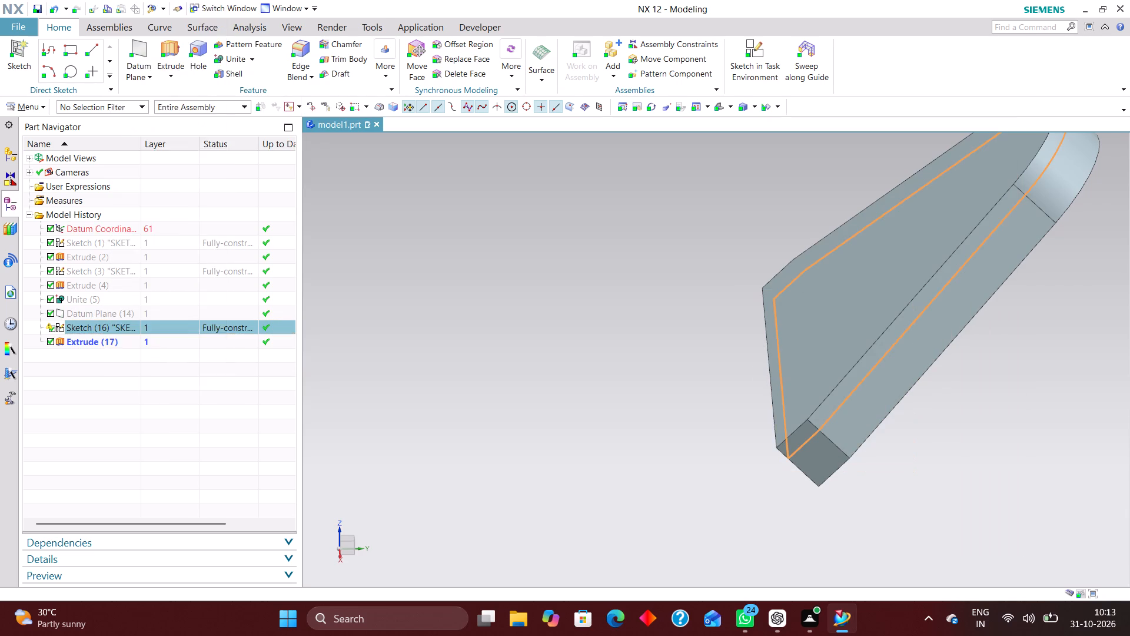
pyautogui.click(150, 10)
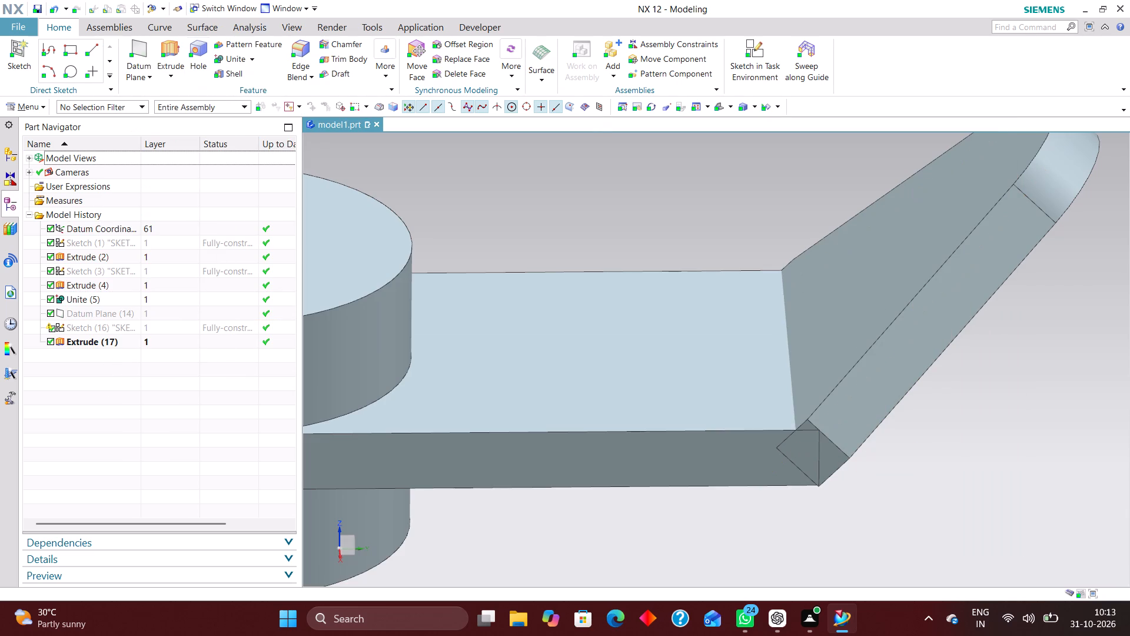
# Edit the slanted arm's extrusion so it starts at 0 mm and ends at 6.4 mm.
pyautogui.scroll(2, 791, 457)
pyautogui.scroll(-2, 802, 462)
pyautogui.scroll(2, 890, 465)
pyautogui.doubleClick(859, 395)
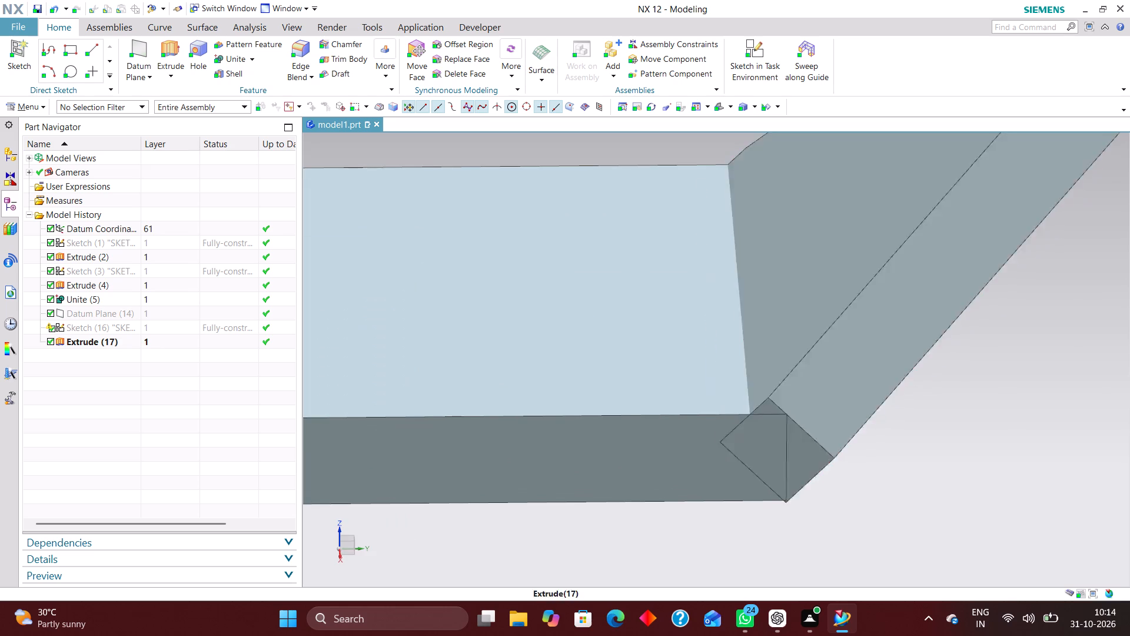
pyautogui.moveTo(853, 180); pyautogui.dragTo(872, 192)
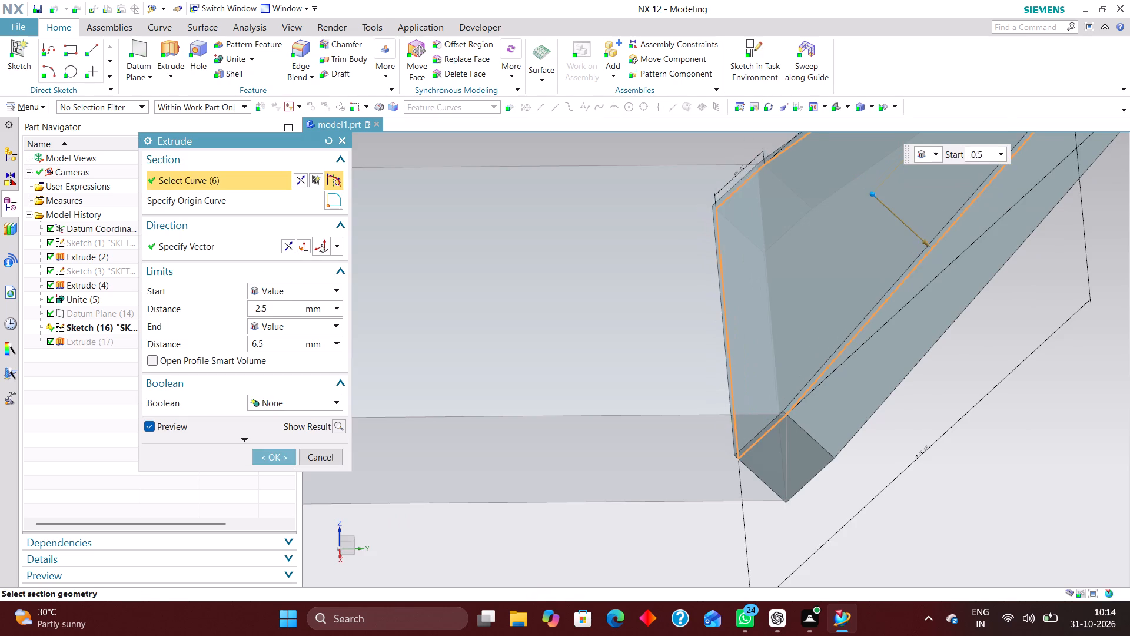
pyautogui.moveTo(872, 192); pyautogui.dragTo(874, 194)
pyautogui.scroll(1, 882, 429)
pyautogui.moveTo(880, 429); pyautogui.dragTo(876, 408, button='middle')
pyautogui.moveTo(1039, 369); pyautogui.dragTo(963, 372, button='right')
pyautogui.scroll(2, 952, 351)
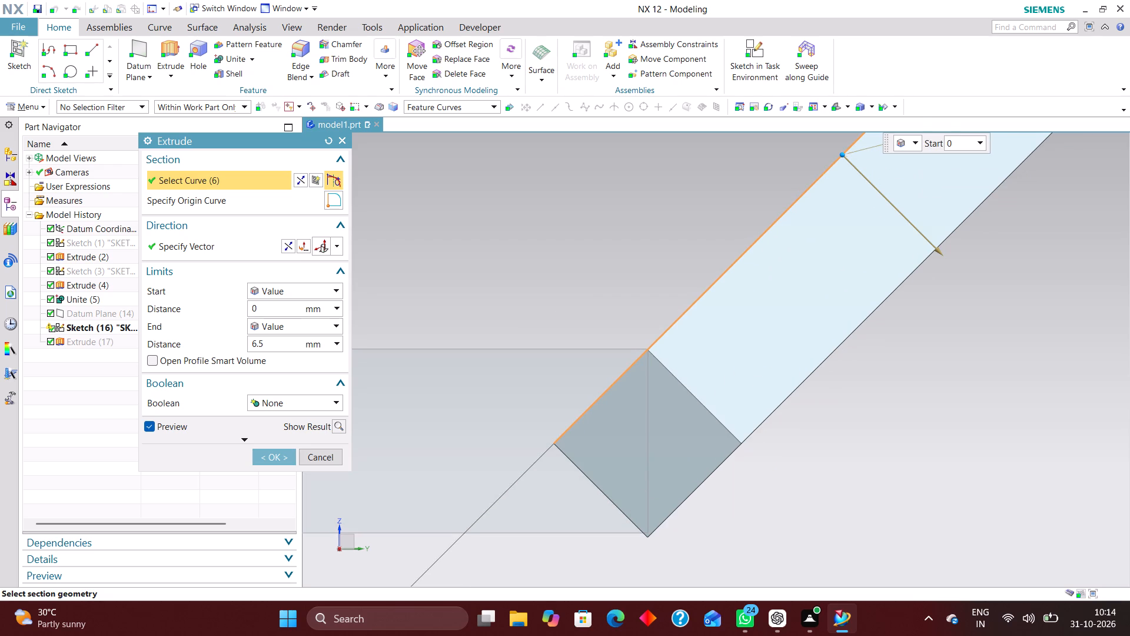
pyautogui.click(940, 249)
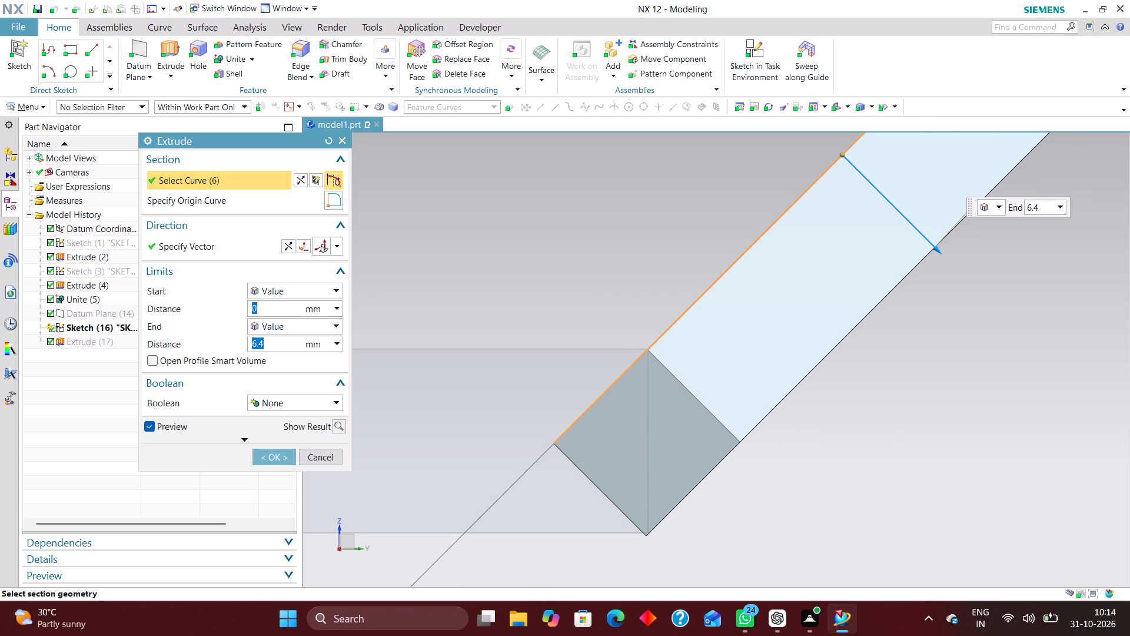
pyautogui.click(275, 459)
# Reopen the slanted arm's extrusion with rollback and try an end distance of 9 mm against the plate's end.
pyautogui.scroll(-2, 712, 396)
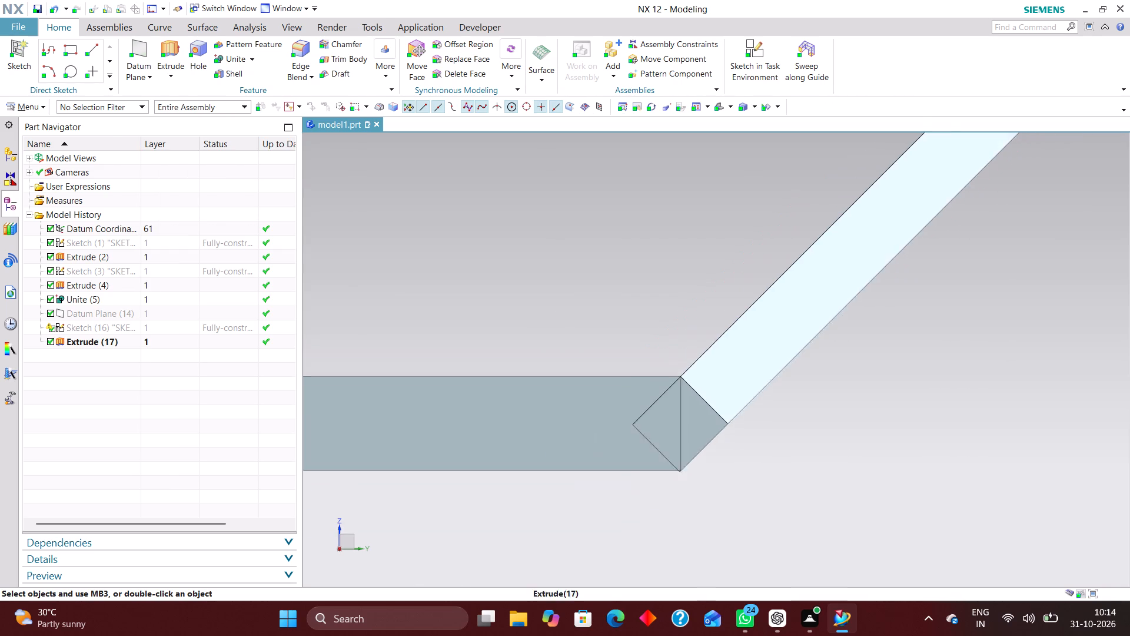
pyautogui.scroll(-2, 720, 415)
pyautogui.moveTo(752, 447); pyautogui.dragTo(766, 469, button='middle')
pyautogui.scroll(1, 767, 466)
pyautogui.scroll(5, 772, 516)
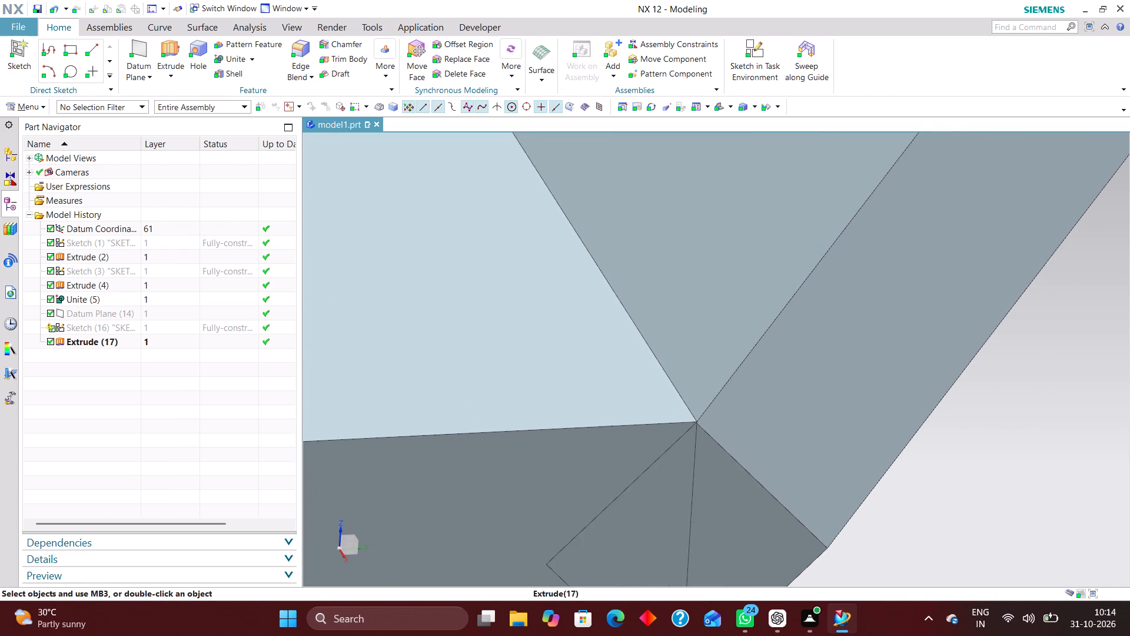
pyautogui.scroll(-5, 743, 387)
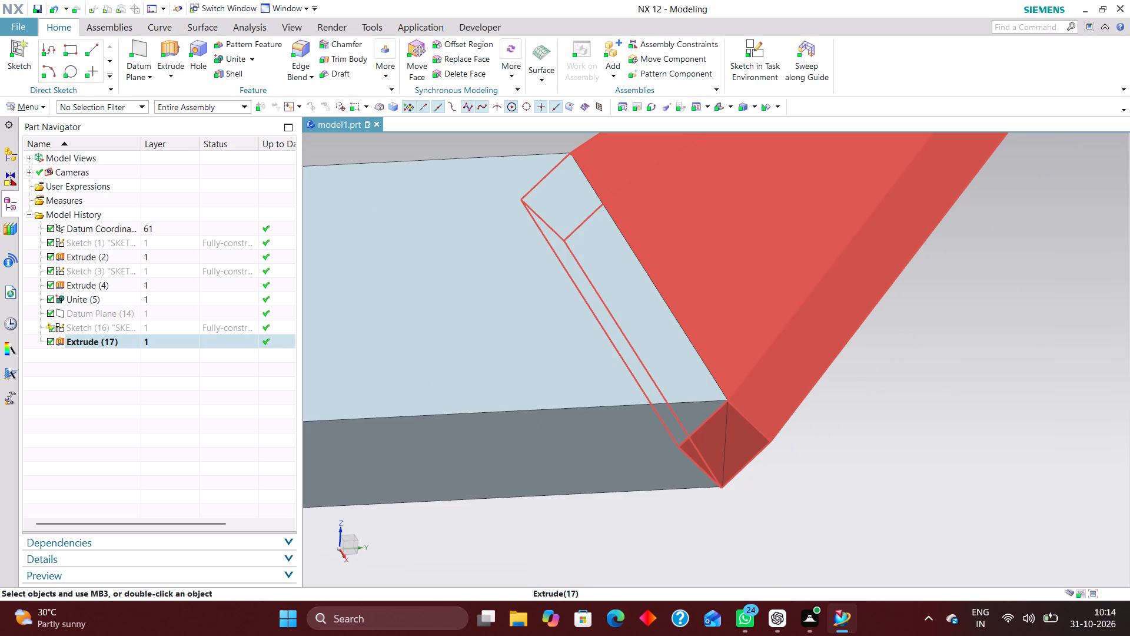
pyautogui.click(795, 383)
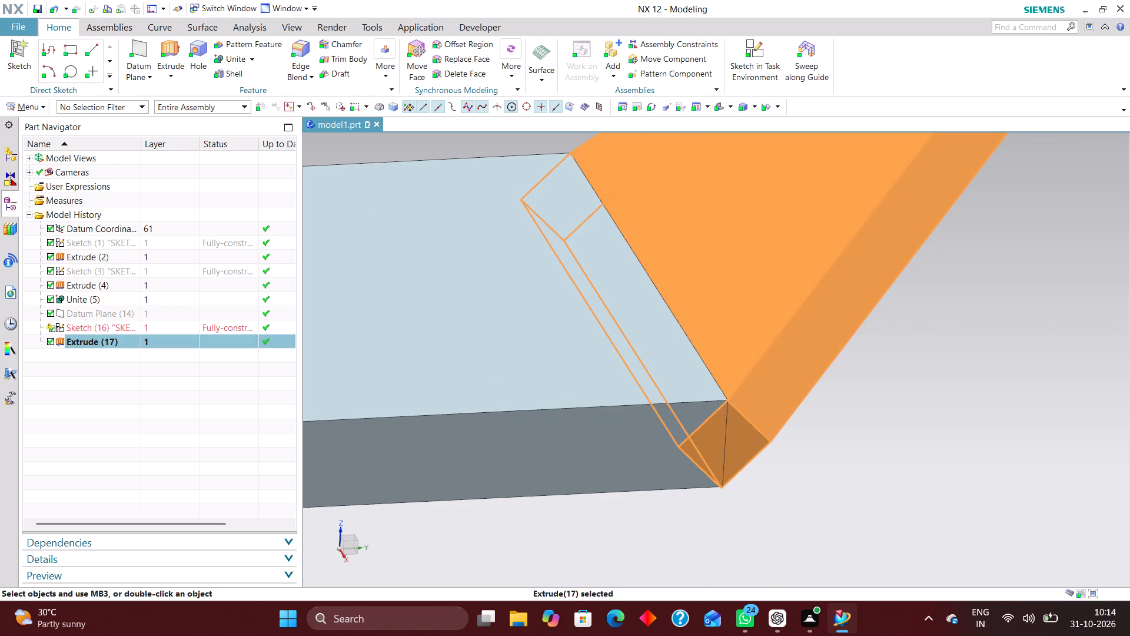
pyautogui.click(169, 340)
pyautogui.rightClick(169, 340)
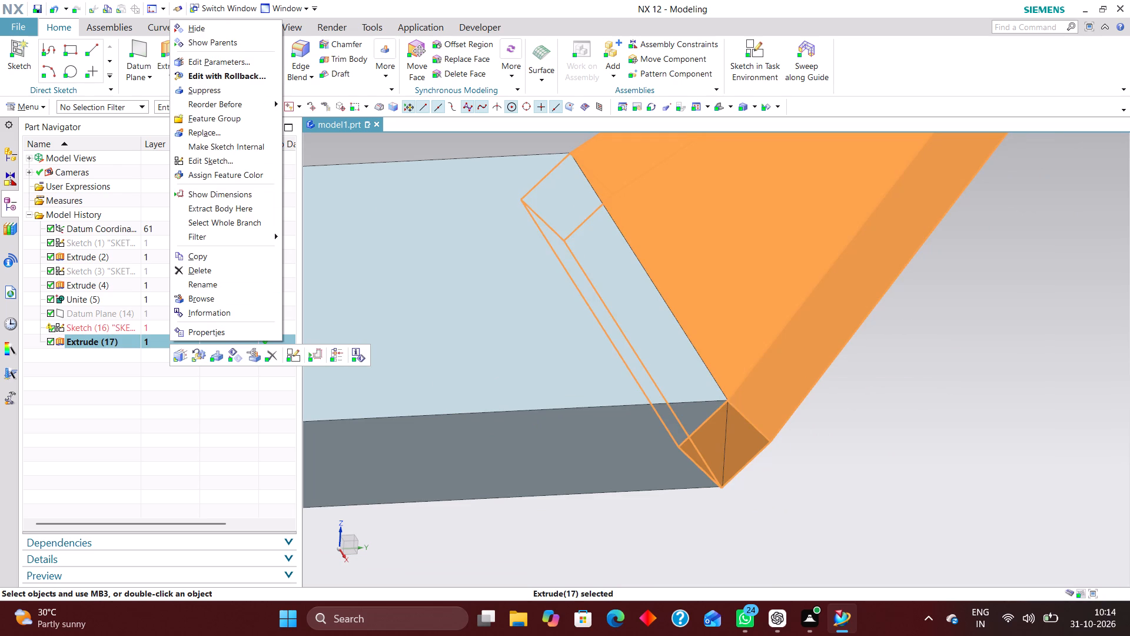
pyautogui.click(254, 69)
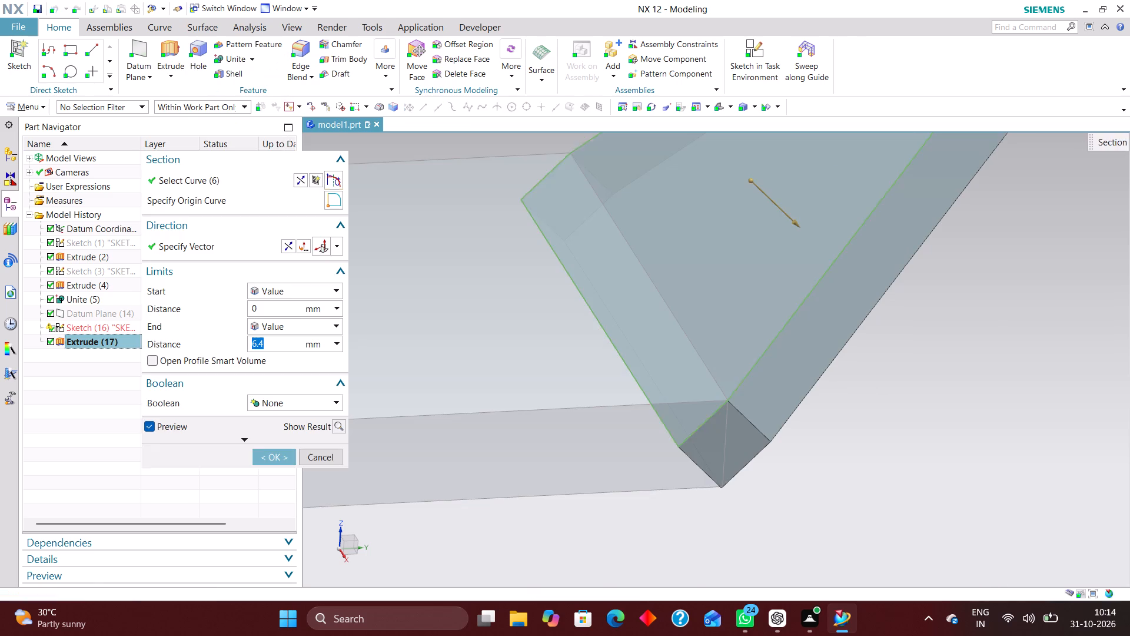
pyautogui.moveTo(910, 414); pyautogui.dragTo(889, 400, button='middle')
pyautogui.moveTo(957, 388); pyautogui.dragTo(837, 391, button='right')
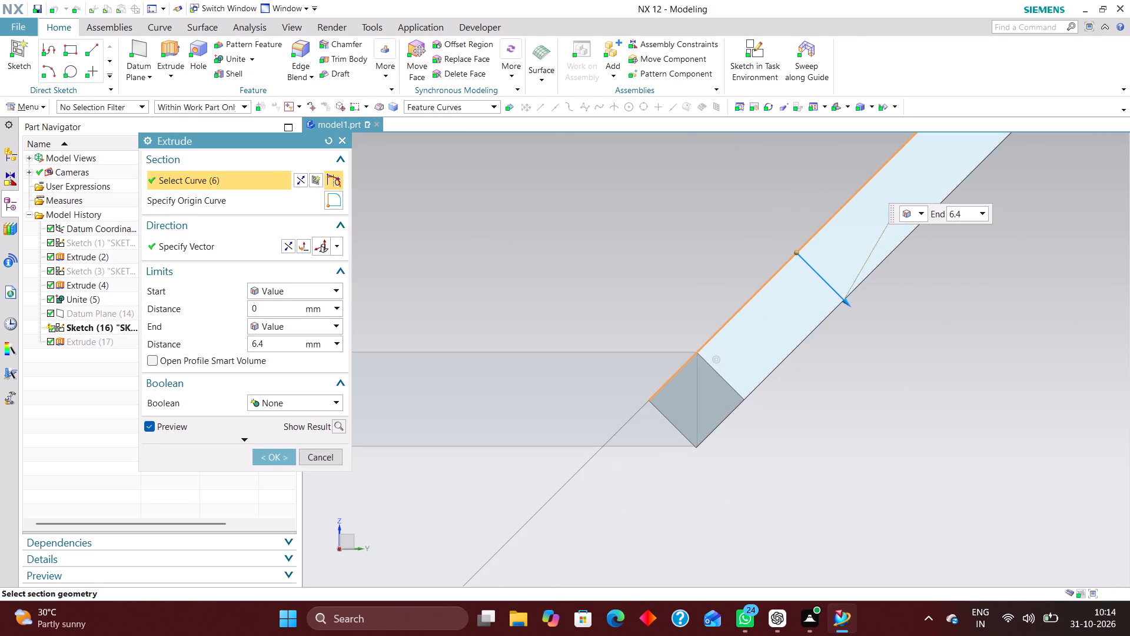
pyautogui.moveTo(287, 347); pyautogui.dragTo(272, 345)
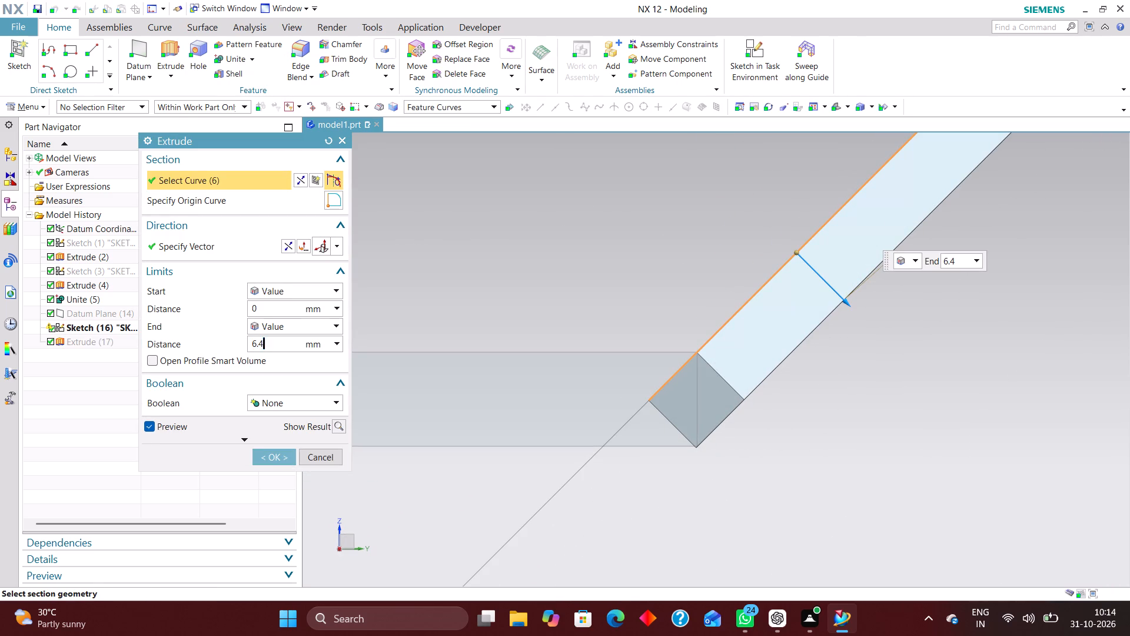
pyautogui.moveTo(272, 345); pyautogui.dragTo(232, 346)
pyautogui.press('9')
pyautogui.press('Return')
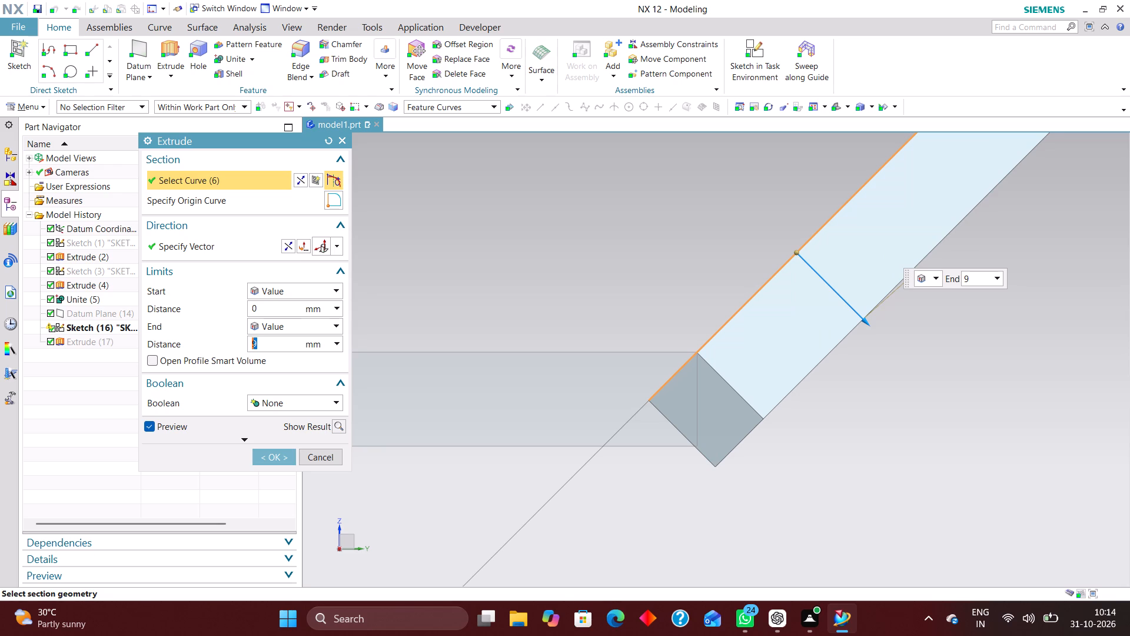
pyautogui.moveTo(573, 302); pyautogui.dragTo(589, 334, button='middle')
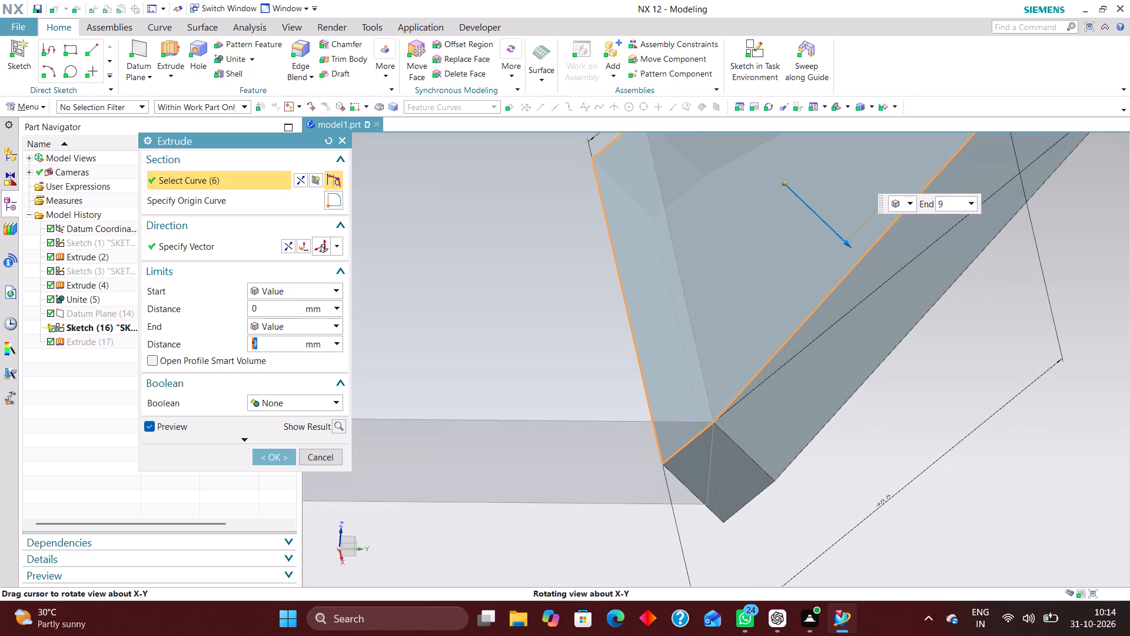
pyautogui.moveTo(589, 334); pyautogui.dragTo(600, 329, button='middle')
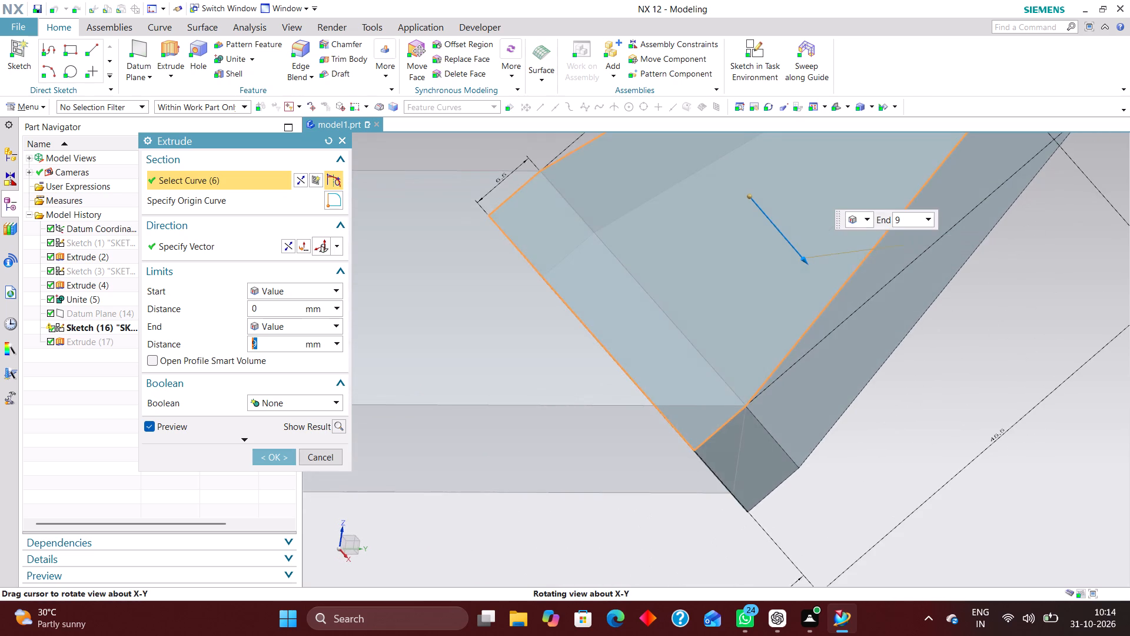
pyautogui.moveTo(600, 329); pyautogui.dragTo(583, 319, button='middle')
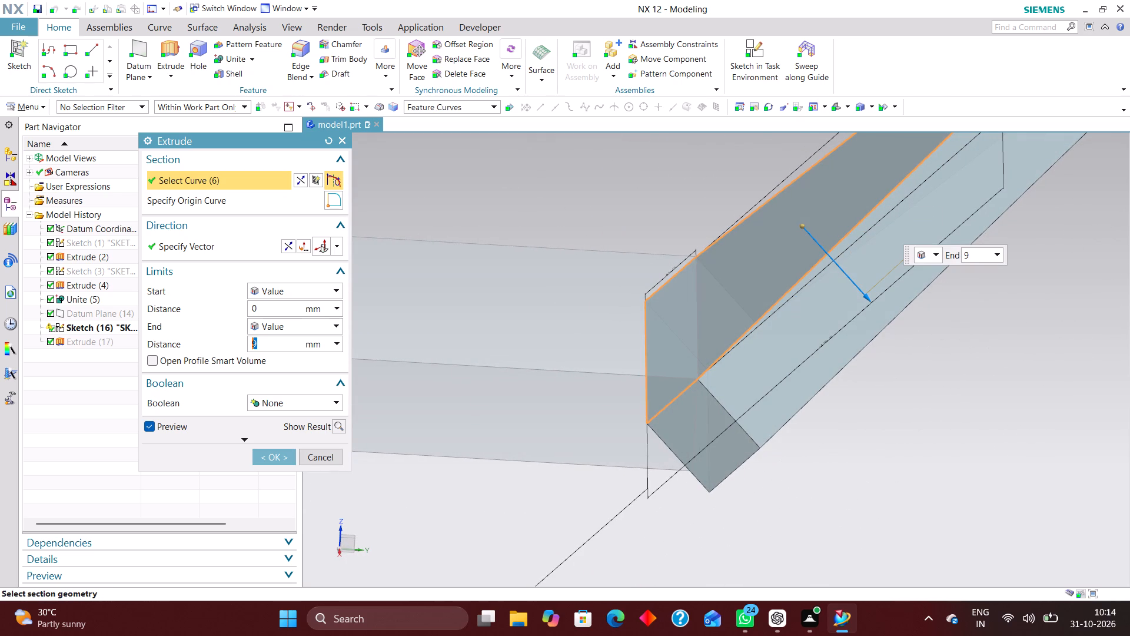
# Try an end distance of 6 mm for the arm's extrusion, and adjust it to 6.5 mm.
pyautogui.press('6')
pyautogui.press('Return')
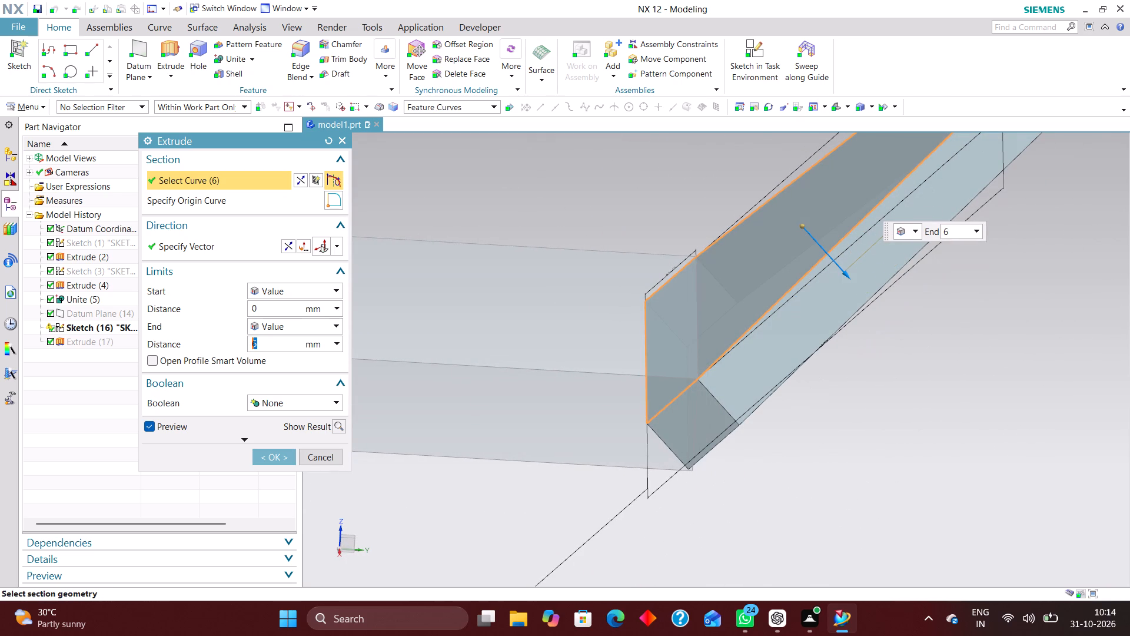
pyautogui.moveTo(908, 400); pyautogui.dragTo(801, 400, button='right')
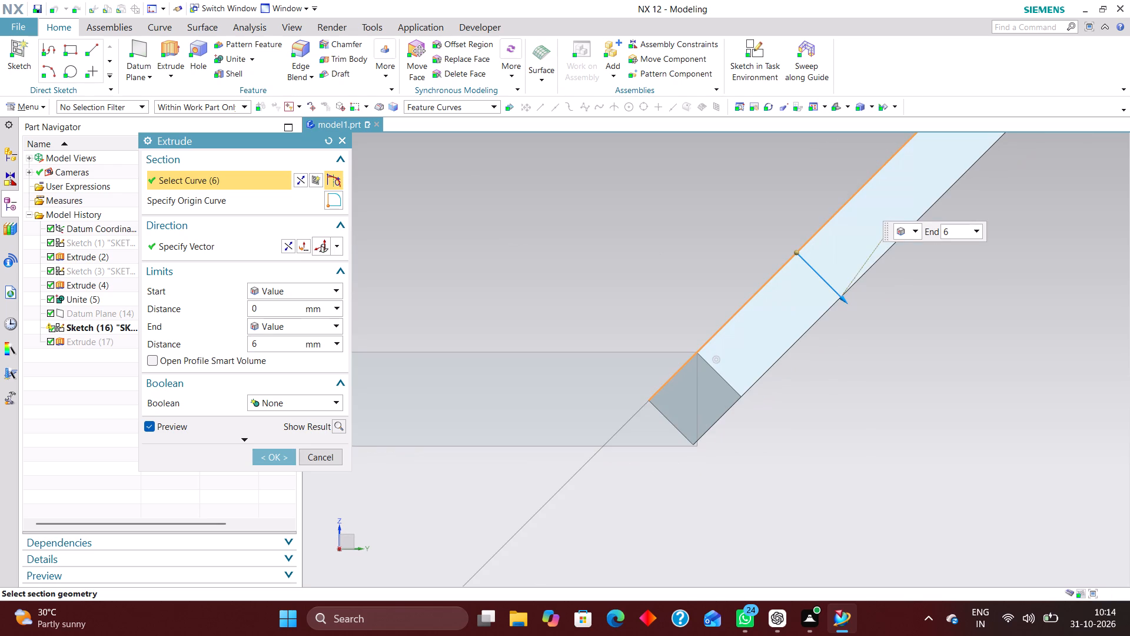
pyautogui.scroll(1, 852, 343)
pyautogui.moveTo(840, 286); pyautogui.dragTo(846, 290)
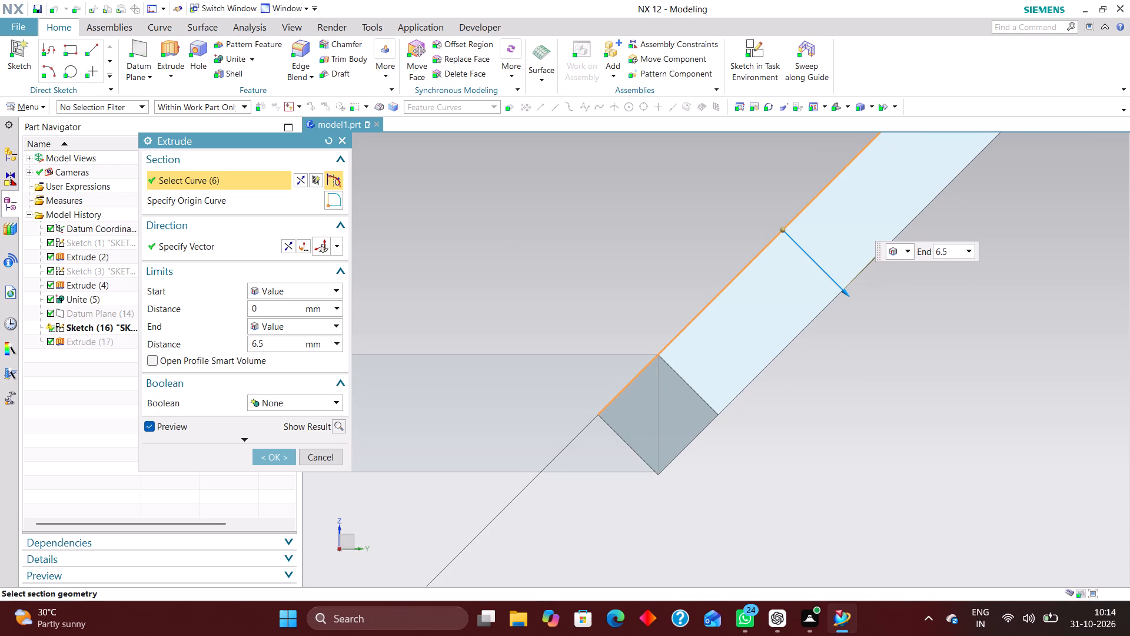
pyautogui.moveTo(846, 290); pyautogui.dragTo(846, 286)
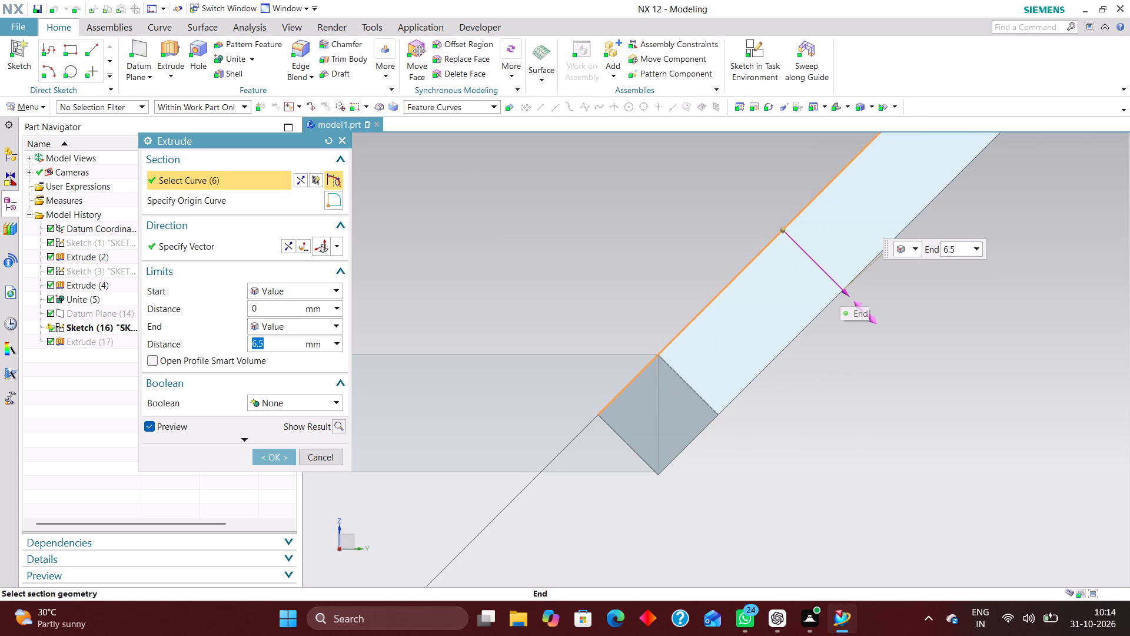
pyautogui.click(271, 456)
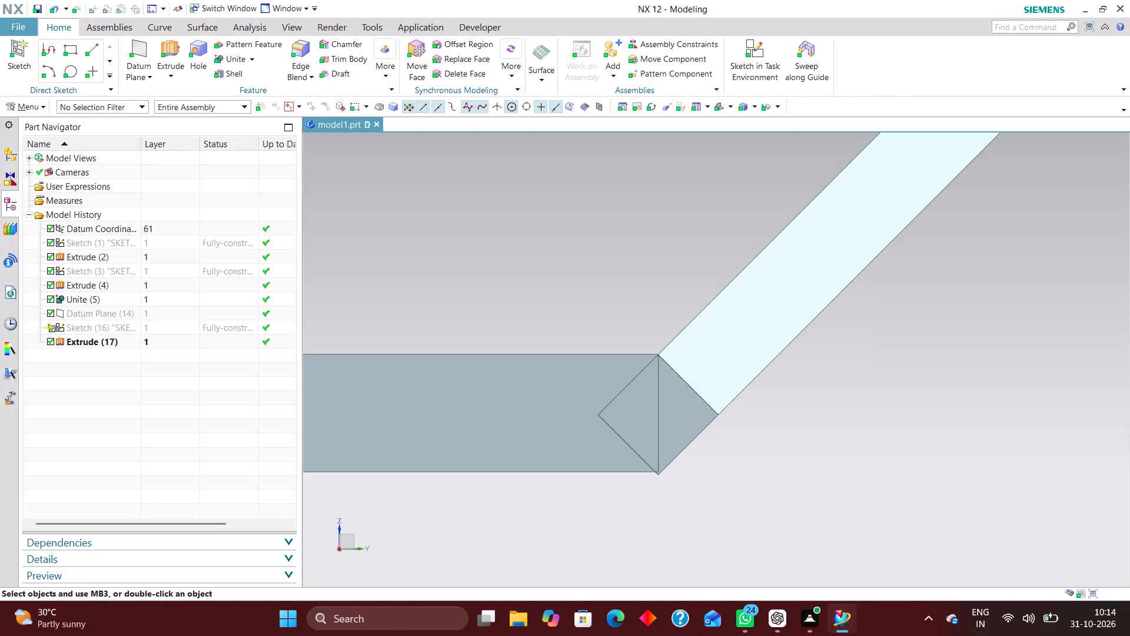
# Edit the slanted arm's extrusion again, trying an end distance of 6.4 mm and settling on 6.3 mm.
pyautogui.moveTo(730, 465); pyautogui.dragTo(739, 466, button='middle')
pyautogui.scroll(1, 730, 465)
pyautogui.doubleClick(729, 377)
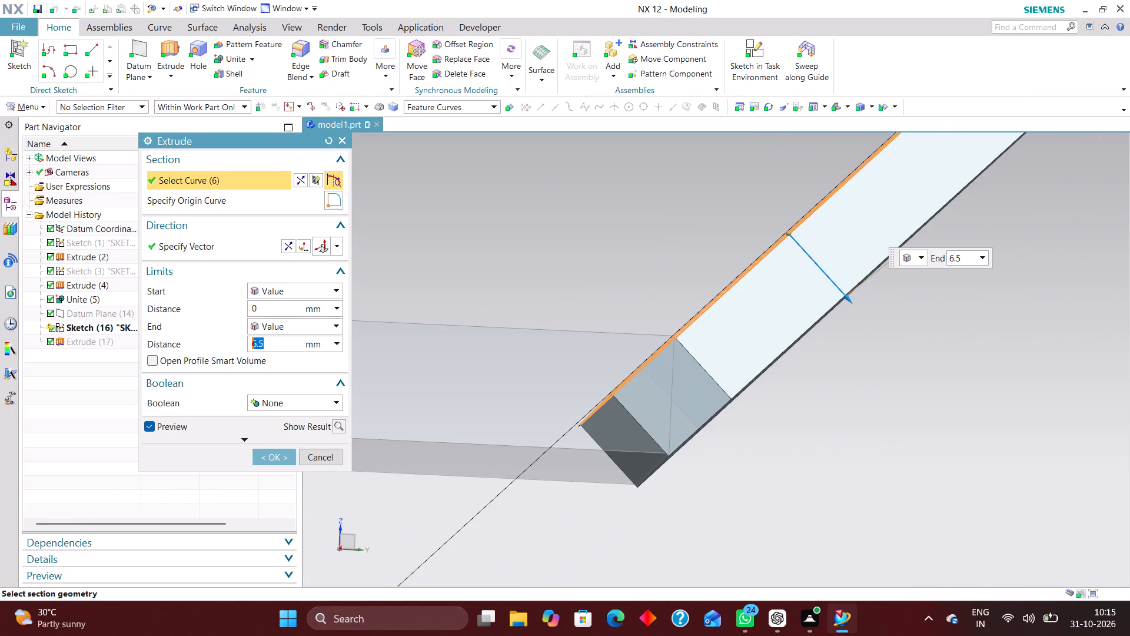
pyautogui.moveTo(920, 399); pyautogui.dragTo(776, 404, button='right')
pyautogui.scroll(7, 672, 469)
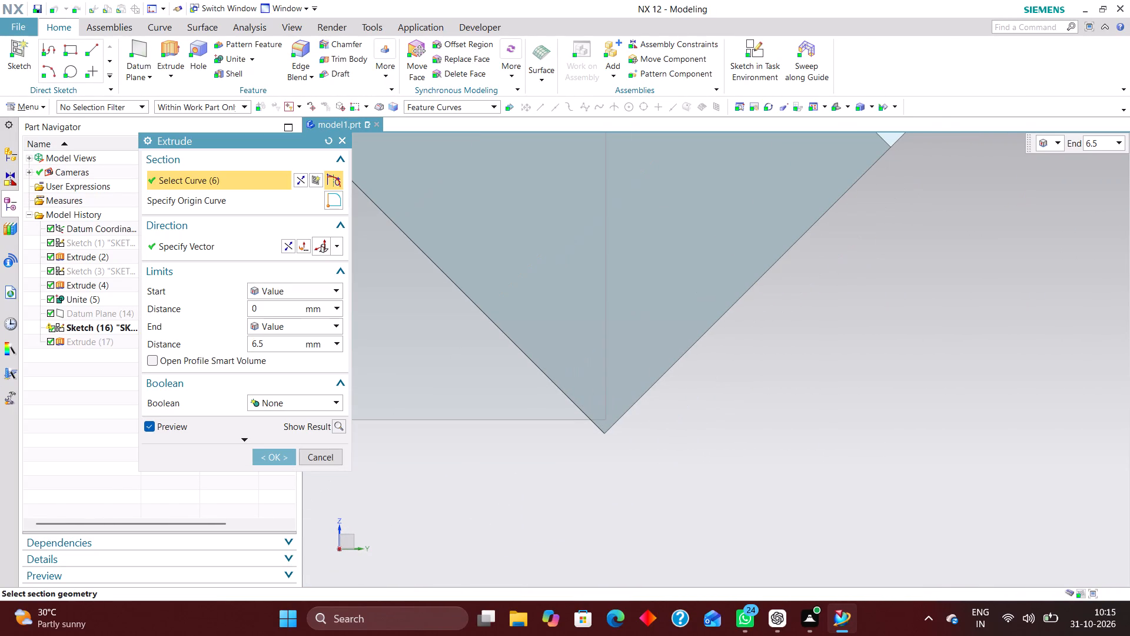
pyautogui.moveTo(267, 343); pyautogui.dragTo(230, 340)
pyautogui.write('6.4')
pyautogui.press('Return')
pyautogui.write('6.3')
pyautogui.press('Return')
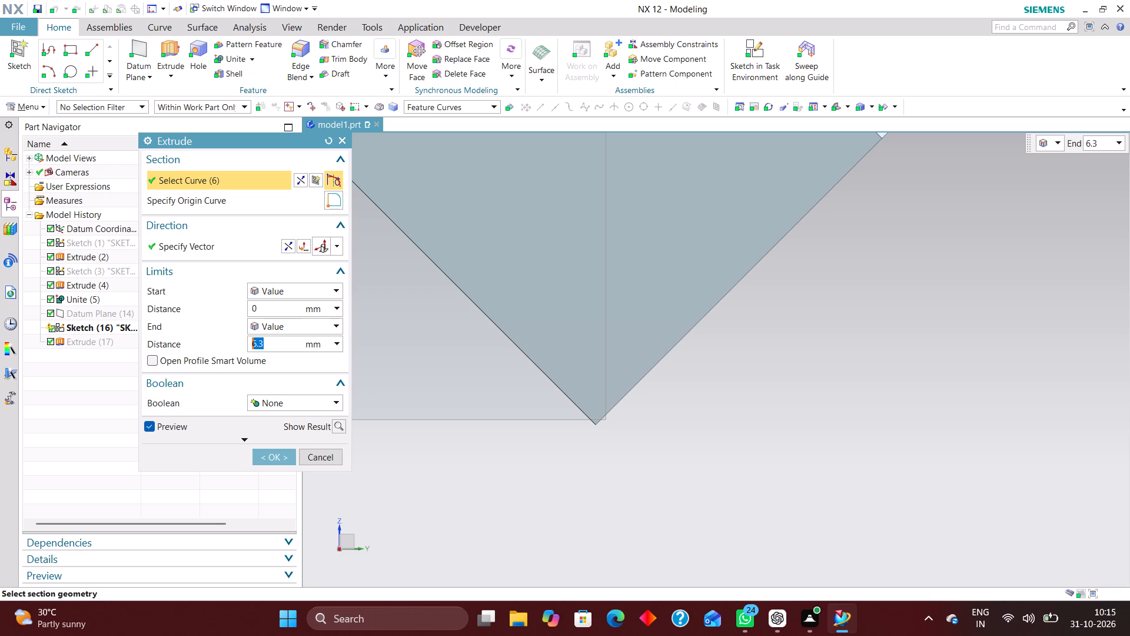
pyautogui.click(270, 455)
# Examine how the slanted arm's lower edge meets the flat plate's bottom corner.
pyautogui.scroll(-5, 551, 447)
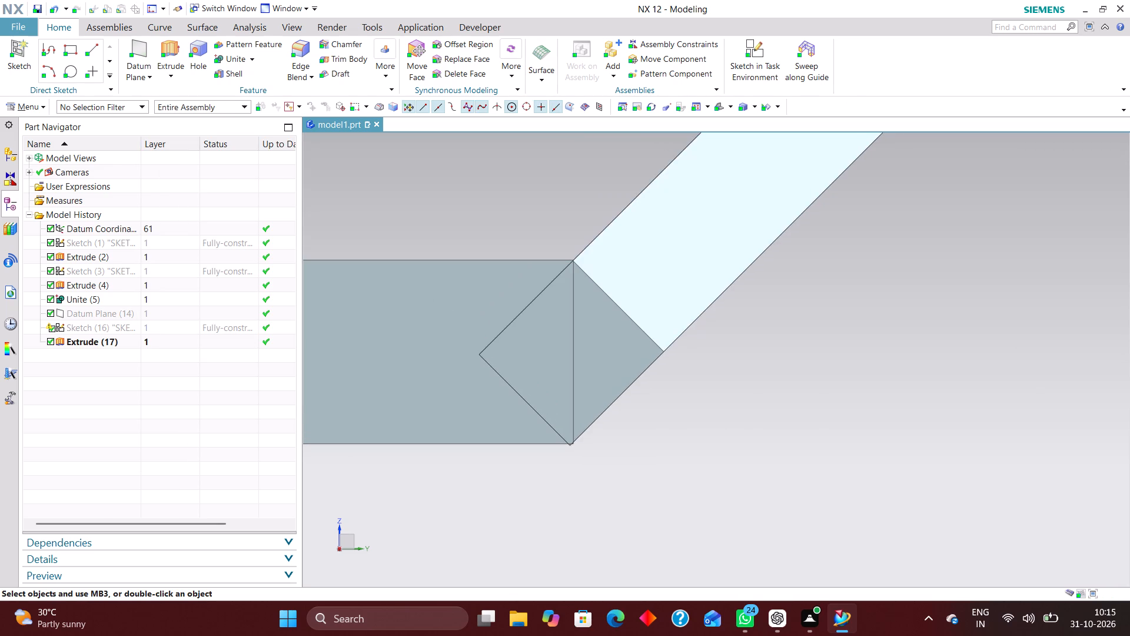
pyautogui.scroll(5, 566, 443)
pyautogui.scroll(-8, 680, 432)
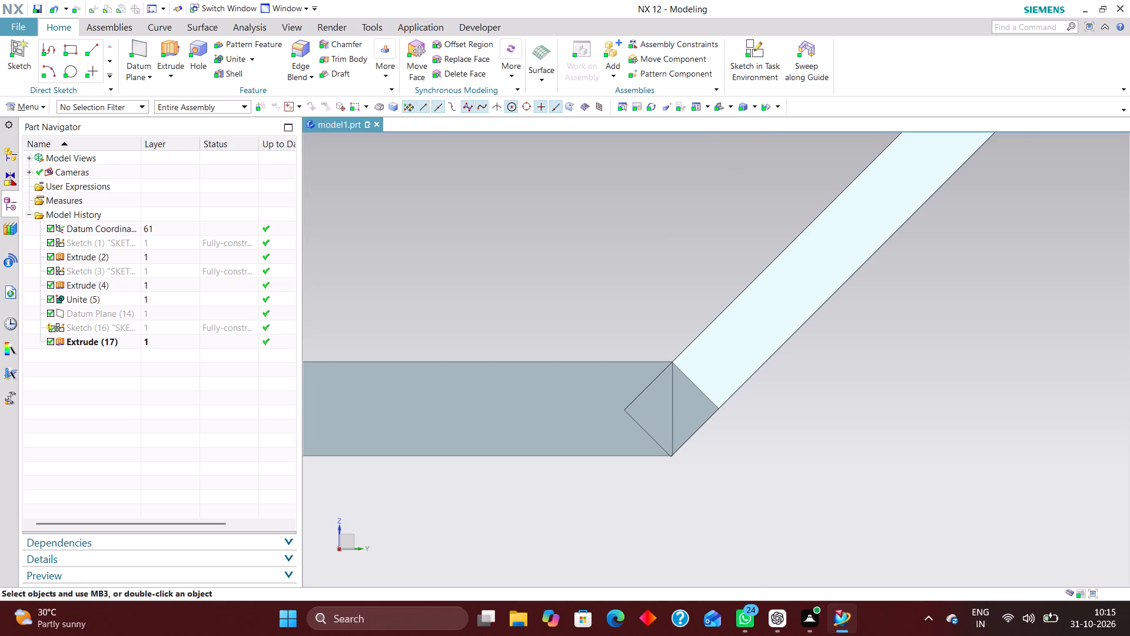
pyautogui.moveTo(763, 451); pyautogui.dragTo(774, 466, button='middle')
pyautogui.scroll(-4, 739, 489)
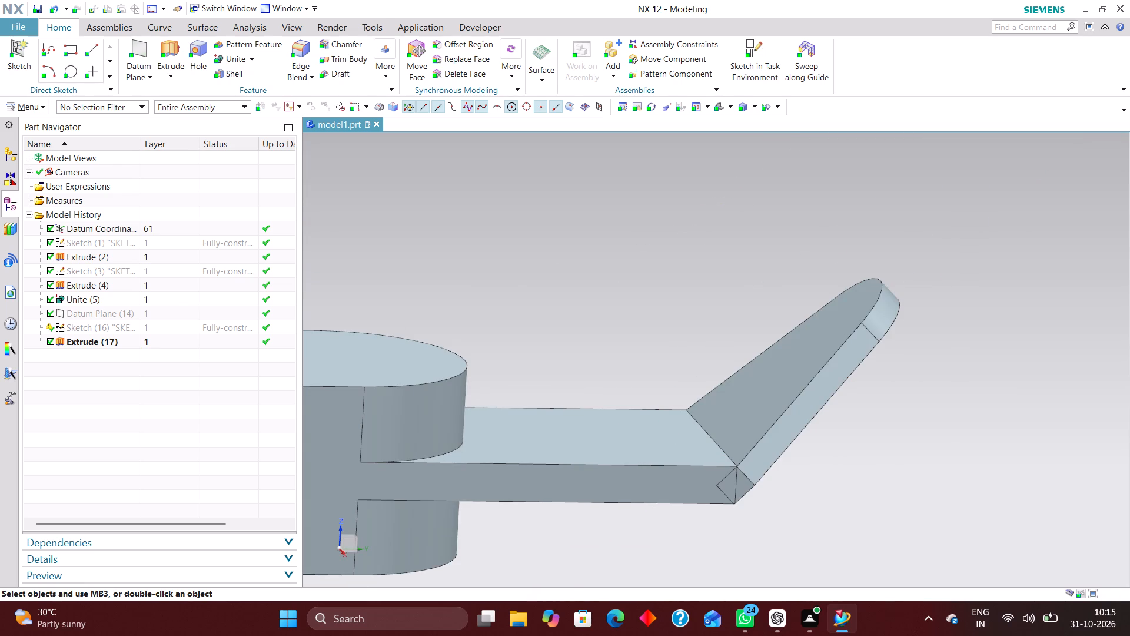
pyautogui.scroll(-1, 806, 453)
pyautogui.scroll(1, 793, 466)
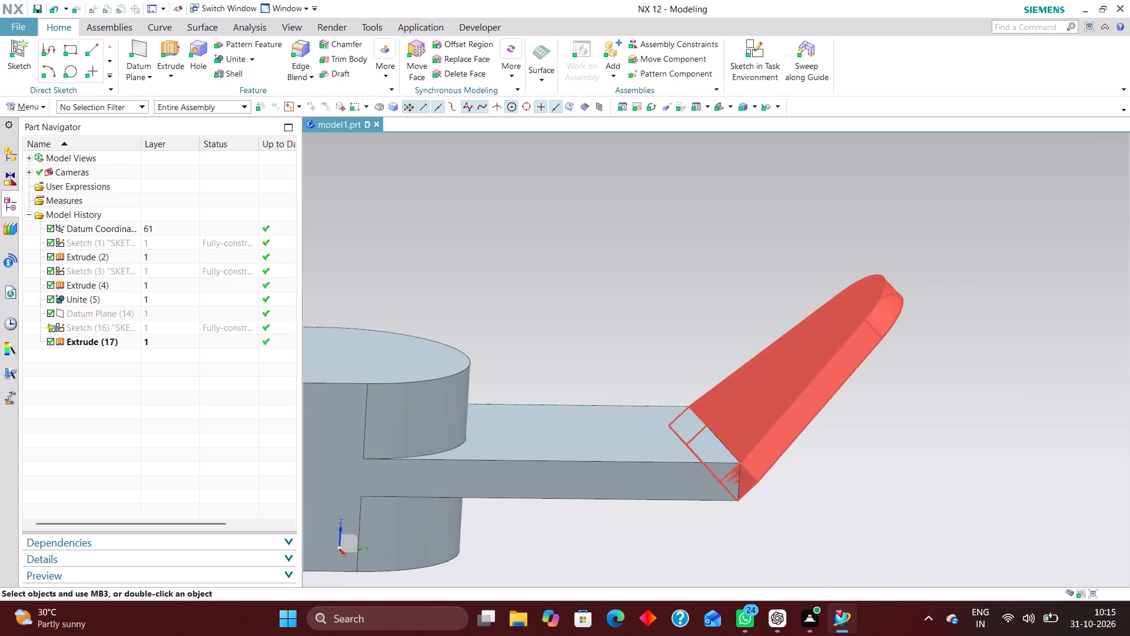
# Unite the flat plate's body as target with the slanted arm as tool.
pyautogui.click(231, 56)
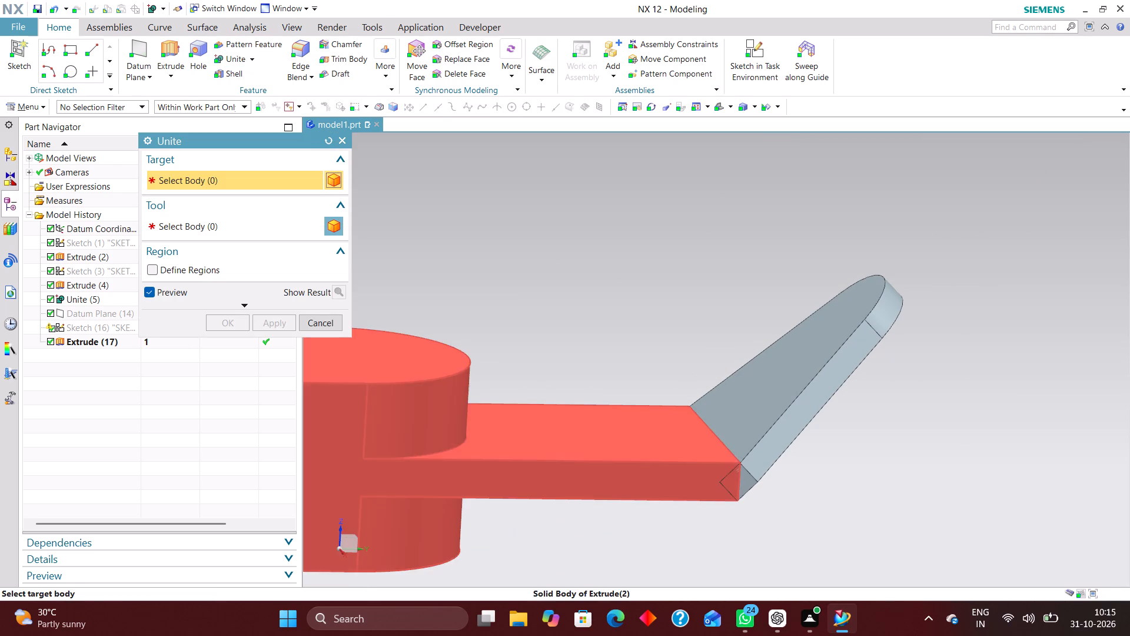
pyautogui.click(567, 440)
pyautogui.click(745, 423)
pyautogui.click(227, 323)
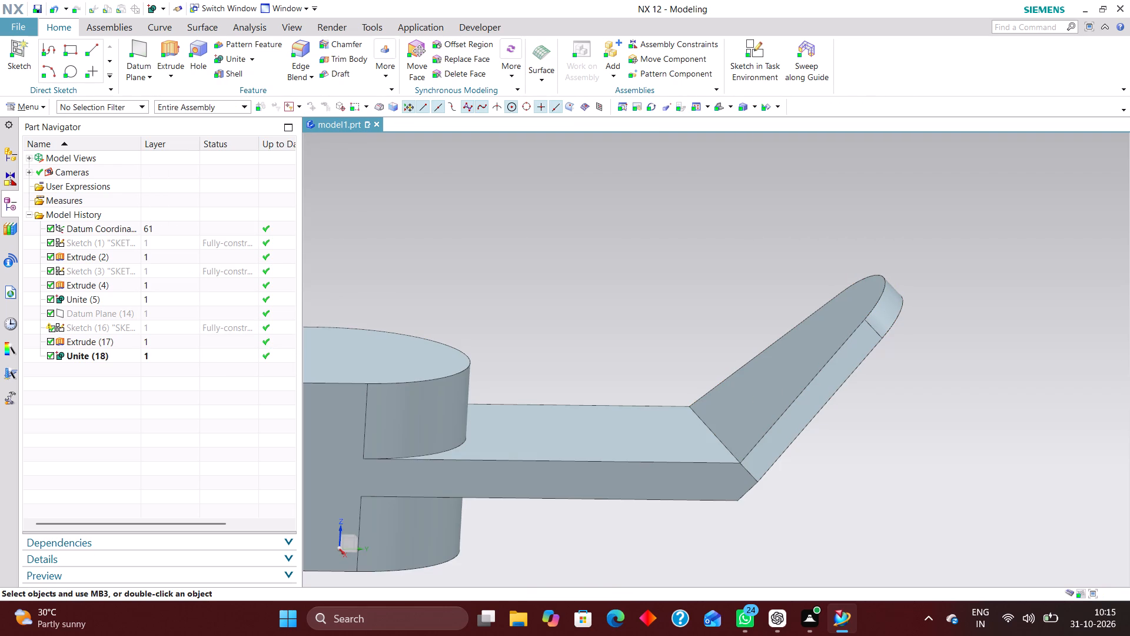
# Cut a 15 mm simple through hole in the slanted arm, centred on its rounded end and normal to the face.
pyautogui.moveTo(649, 338); pyautogui.dragTo(653, 357, button='middle')
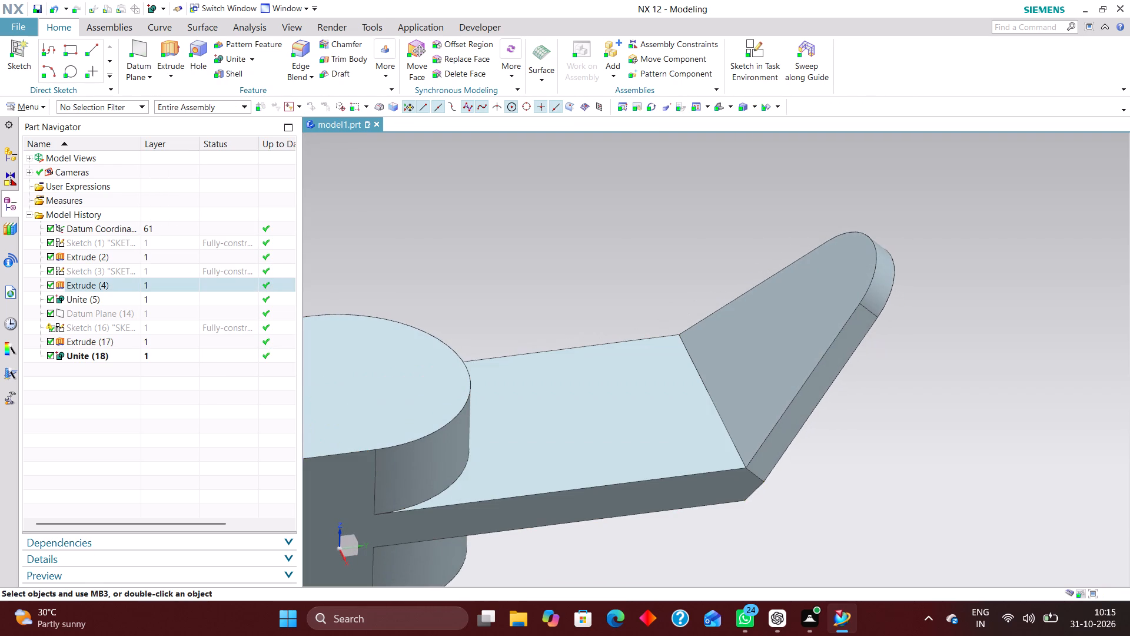
pyautogui.scroll(-1, 853, 439)
pyautogui.scroll(5, 804, 475)
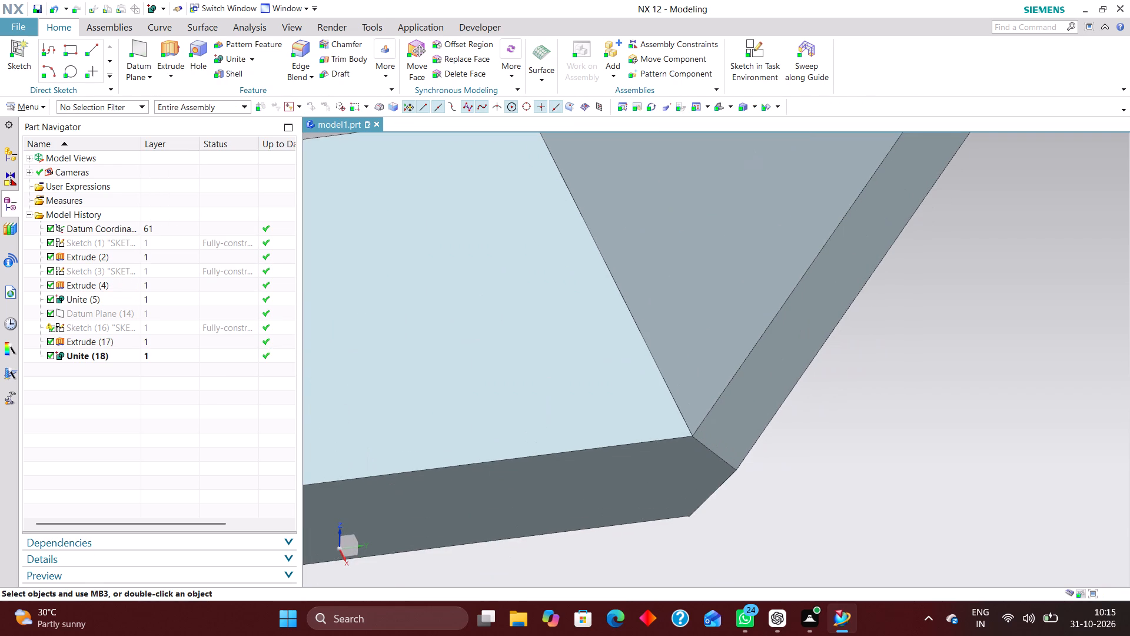
pyautogui.scroll(-3, 844, 448)
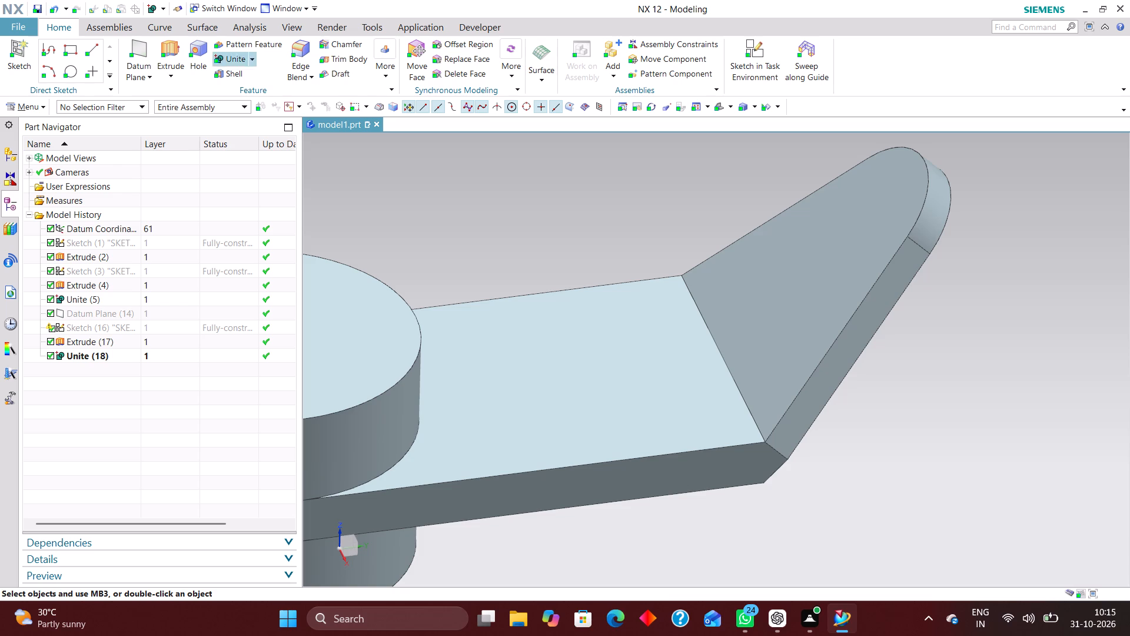
pyautogui.click(205, 47)
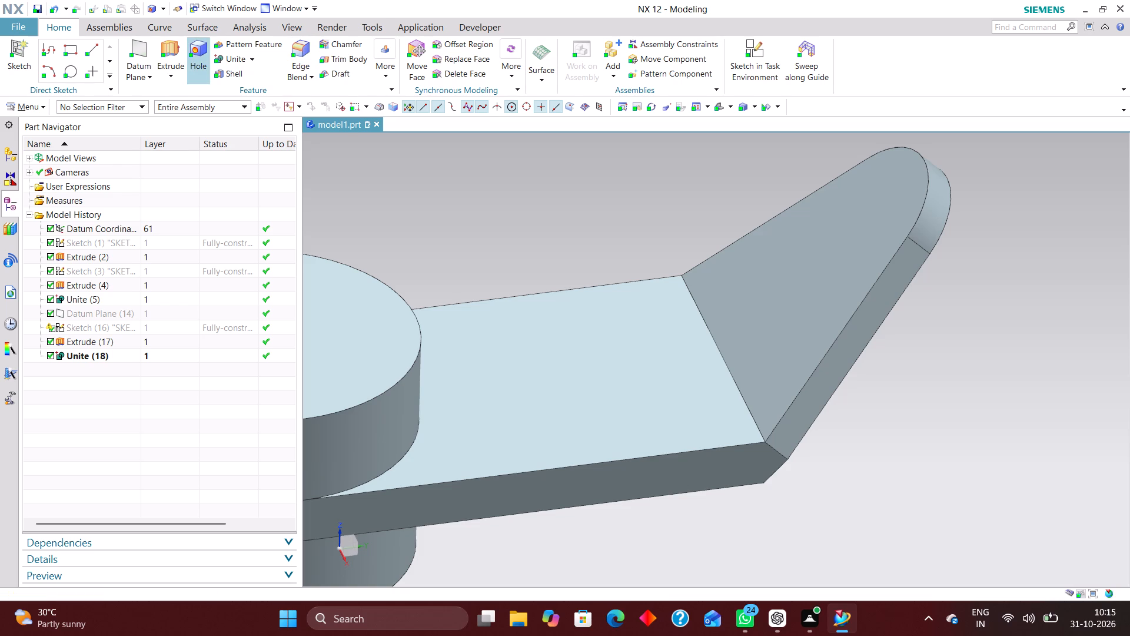
pyautogui.click(928, 162)
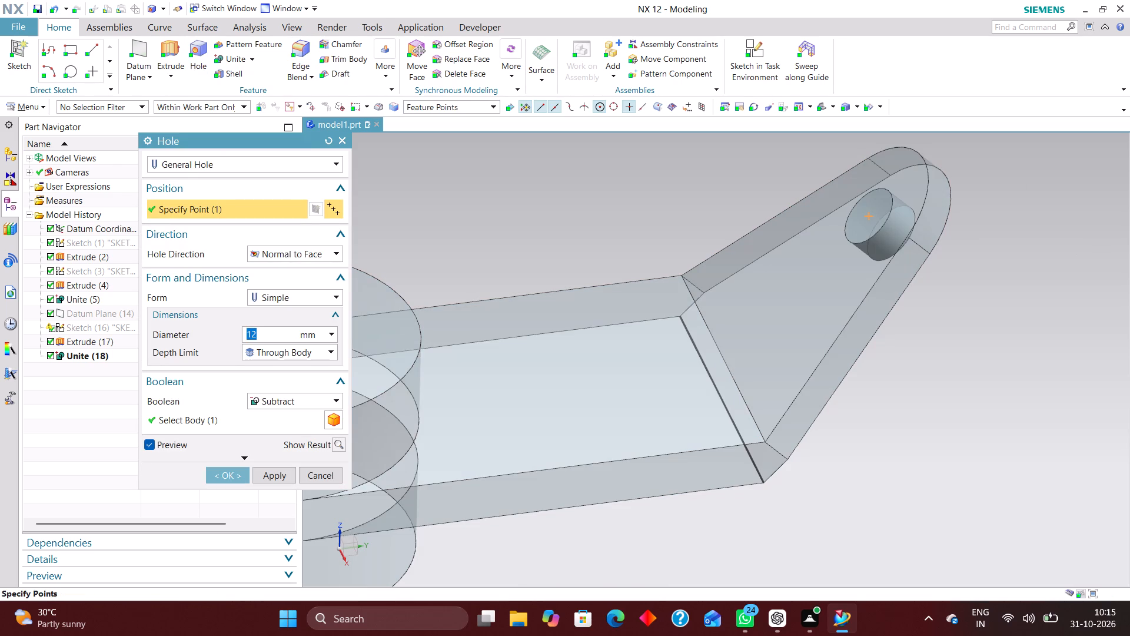
pyautogui.write('15')
pyautogui.press('Return')
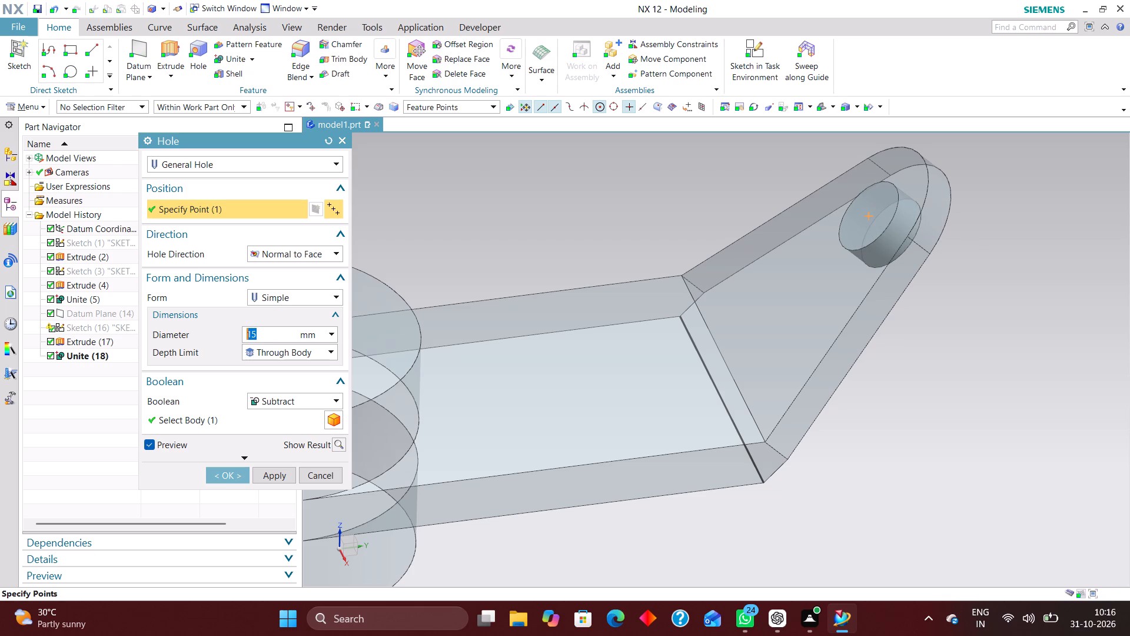
pyautogui.scroll(-2, 868, 339)
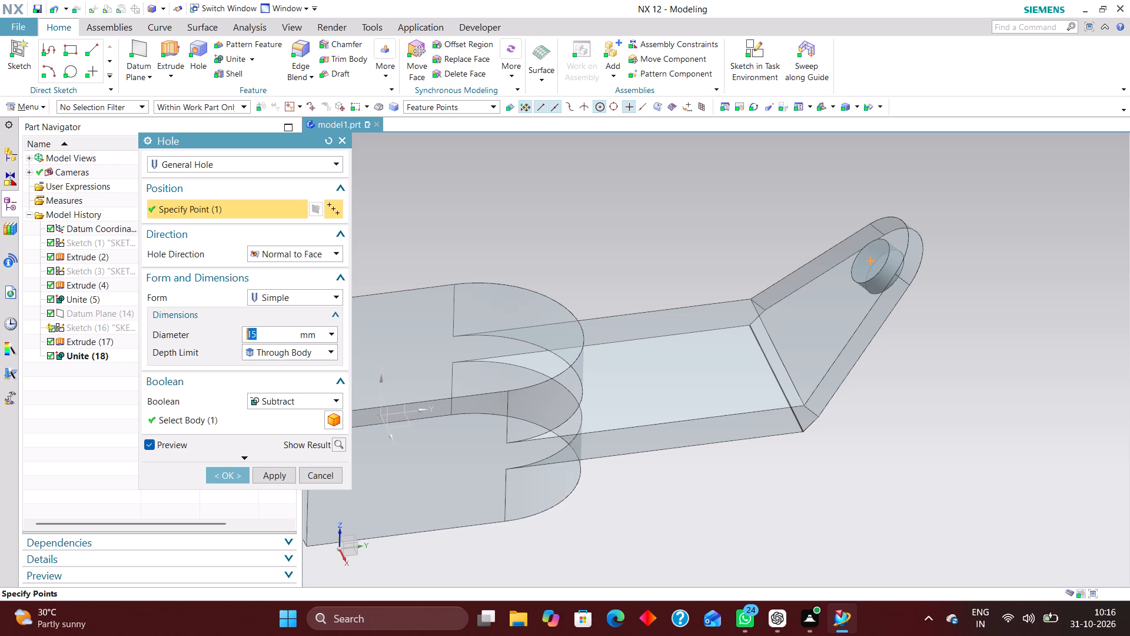
pyautogui.click(216, 474)
# Cut a 30 mm simple through hole in the thick block, concentric with its rounded end.
pyautogui.scroll(-3, 652, 402)
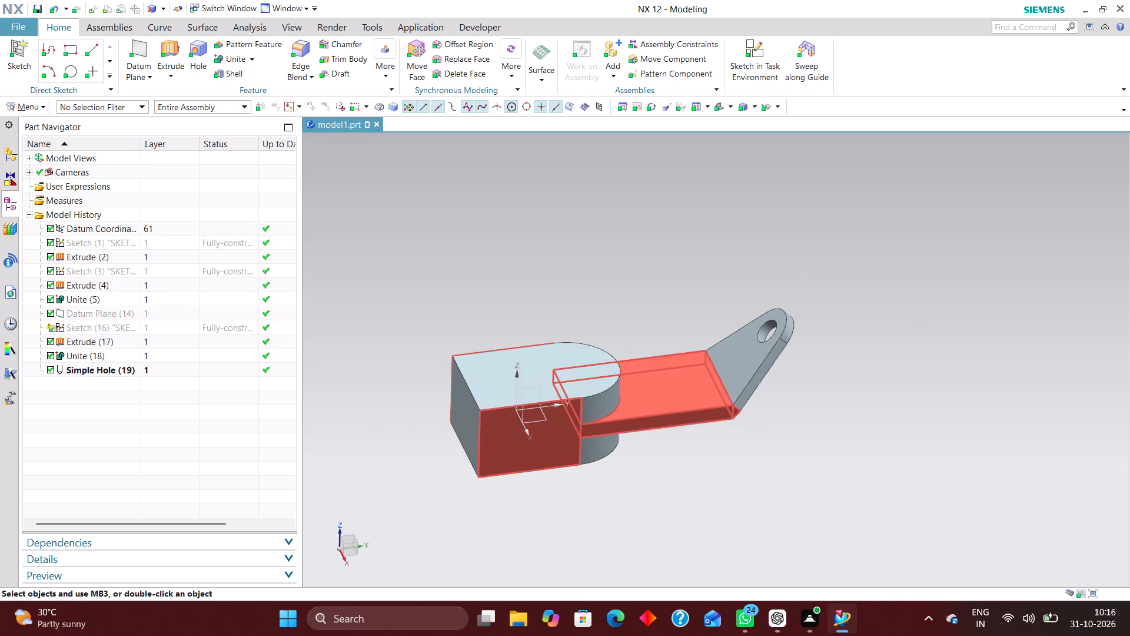
pyautogui.scroll(3, 567, 357)
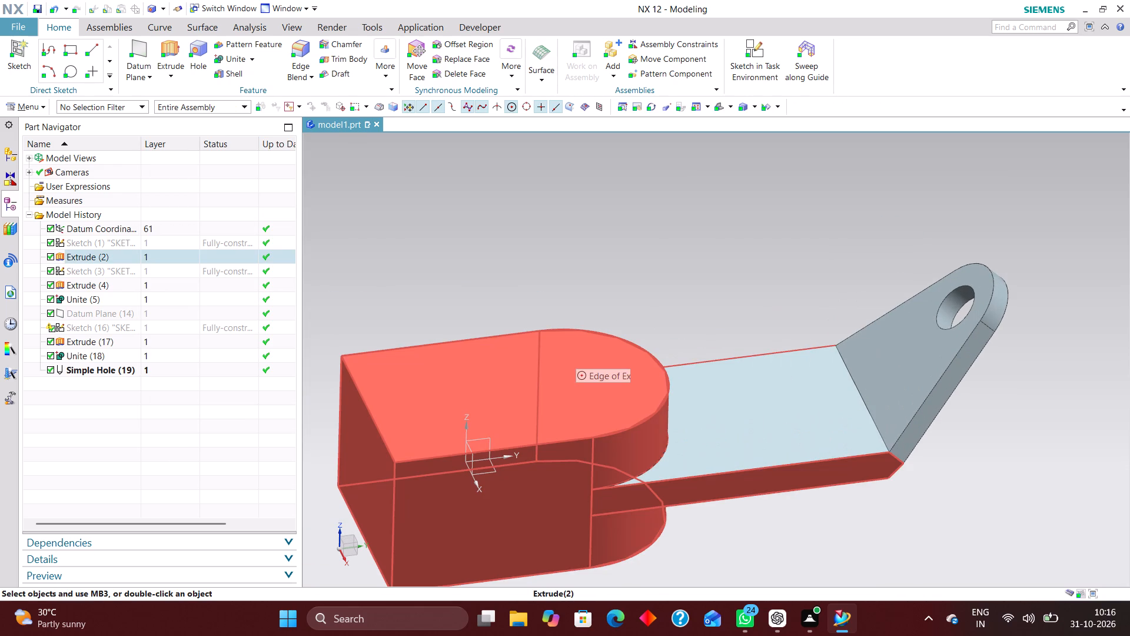
pyautogui.click(195, 52)
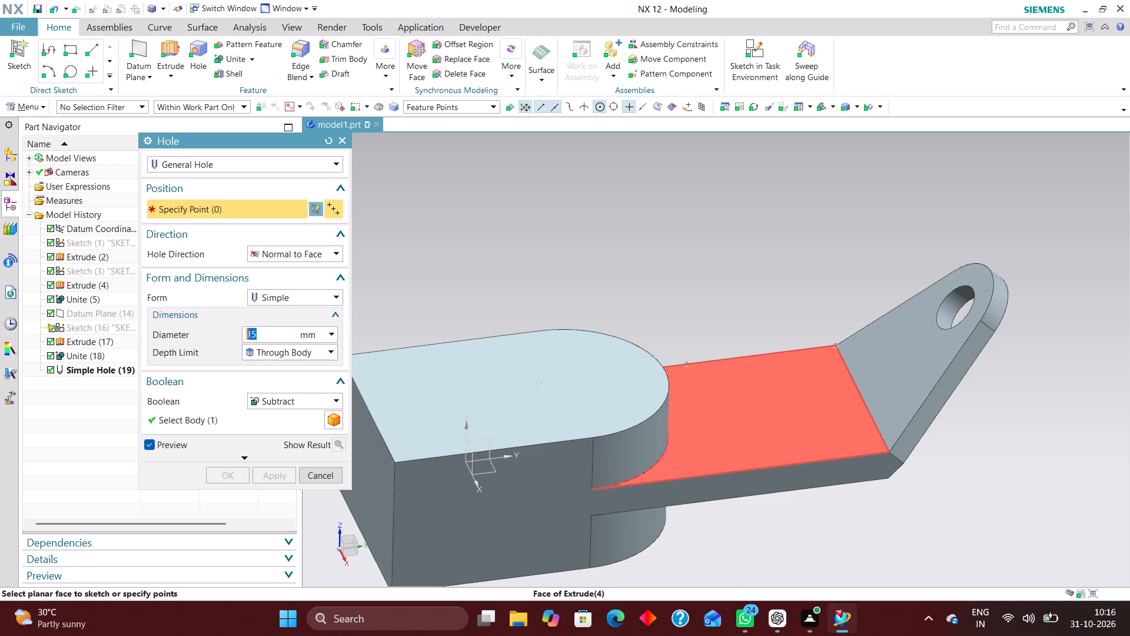
pyautogui.click(670, 385)
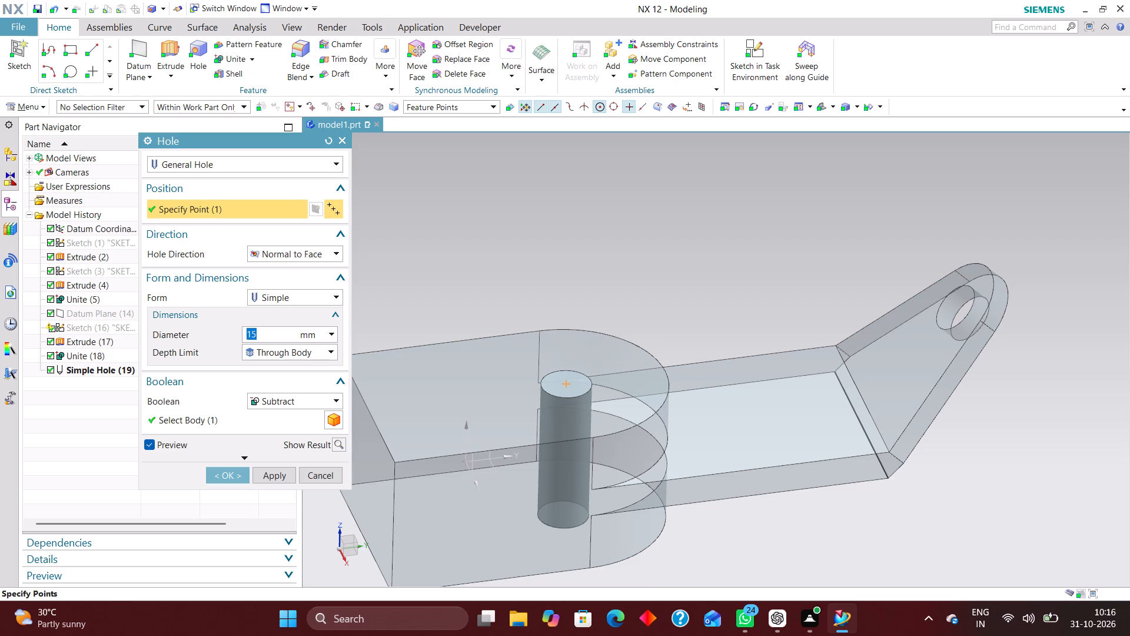
pyautogui.write('30')
pyautogui.press('Return')
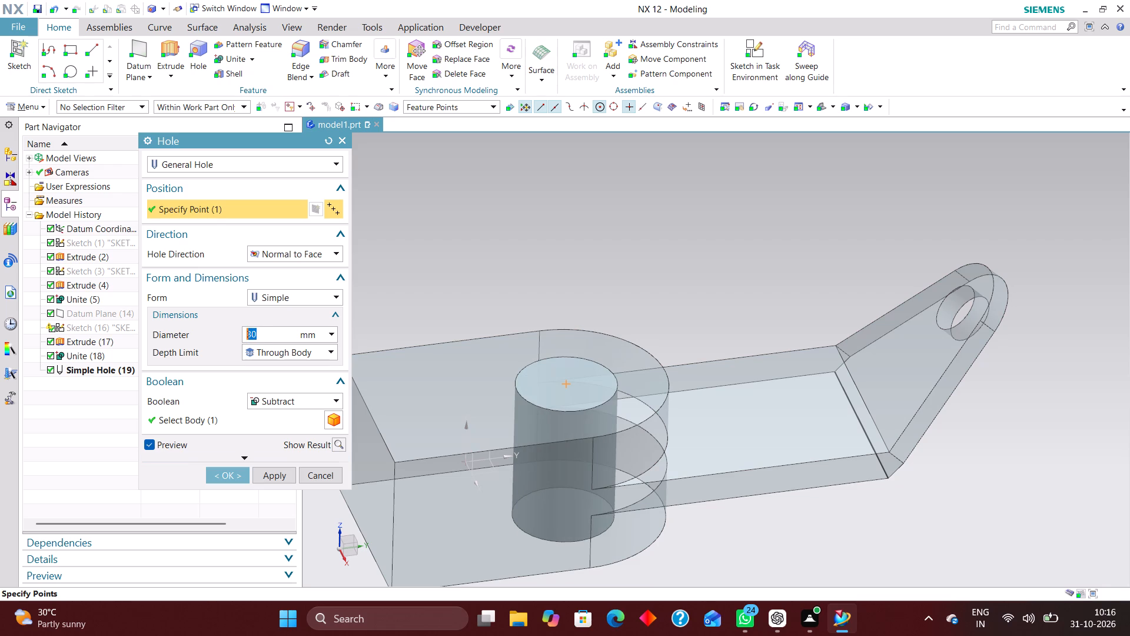
pyautogui.click(225, 475)
# Sketch a rectangle about 19 mm wide on the horizontal XY plane, from the 30 mm hole's centre past the block's flat end.
pyautogui.scroll(-2, 730, 327)
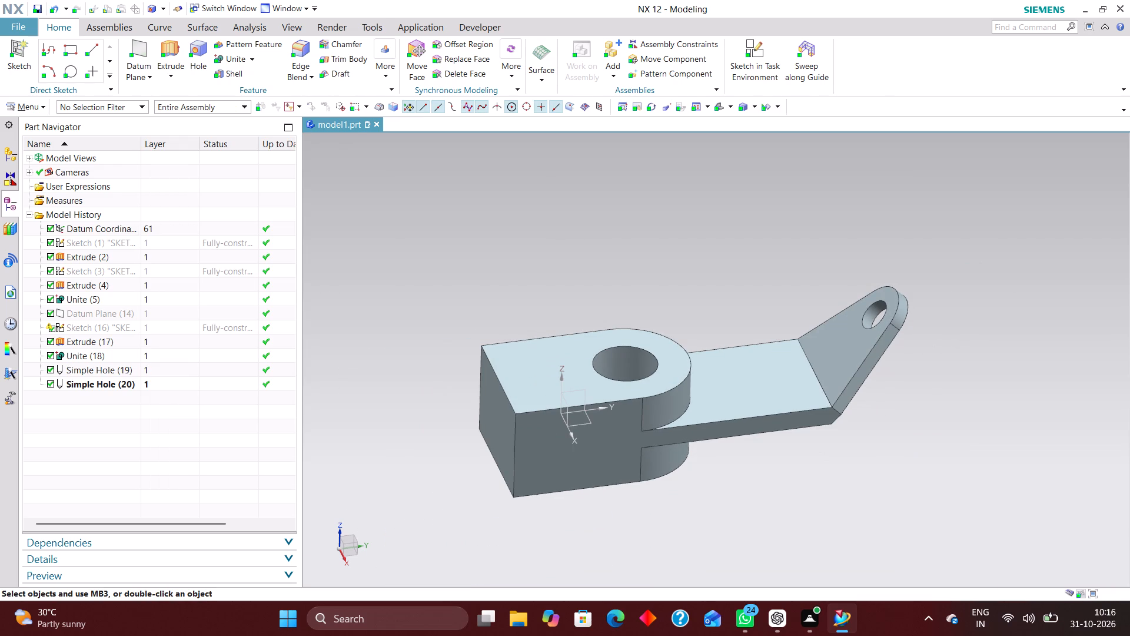
pyautogui.click(747, 46)
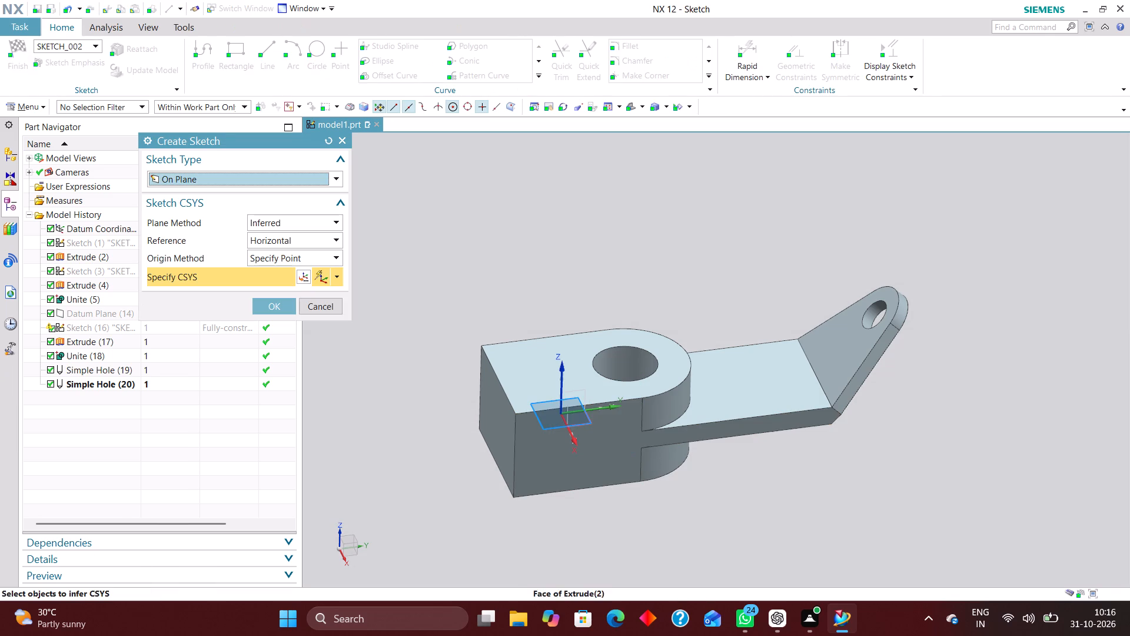
pyautogui.click(584, 426)
pyautogui.click(284, 304)
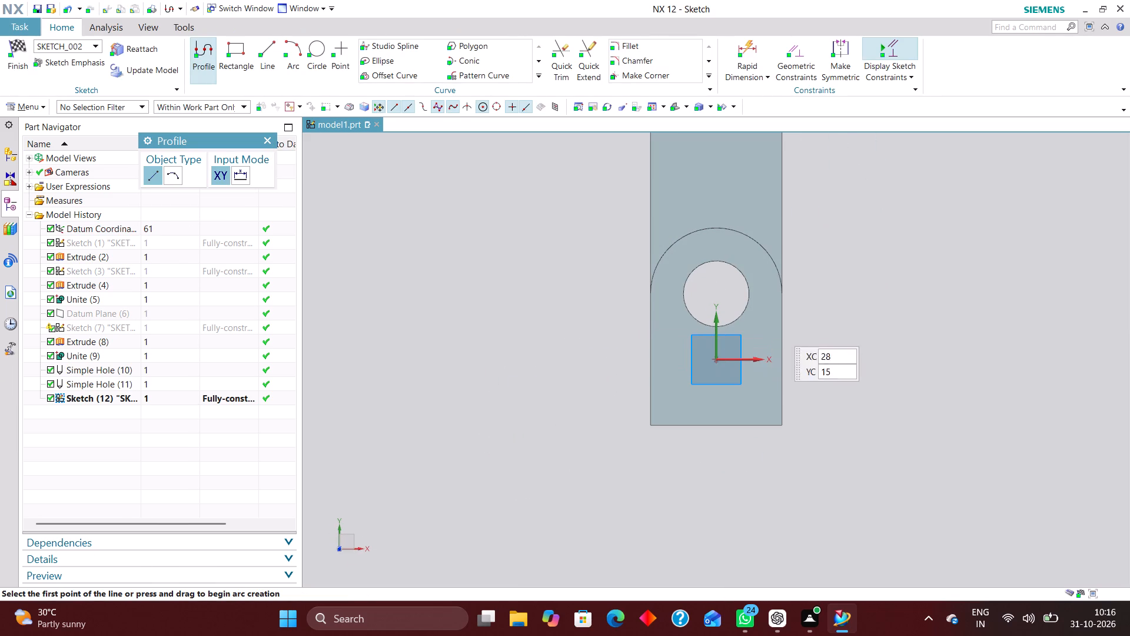
pyautogui.click(226, 45)
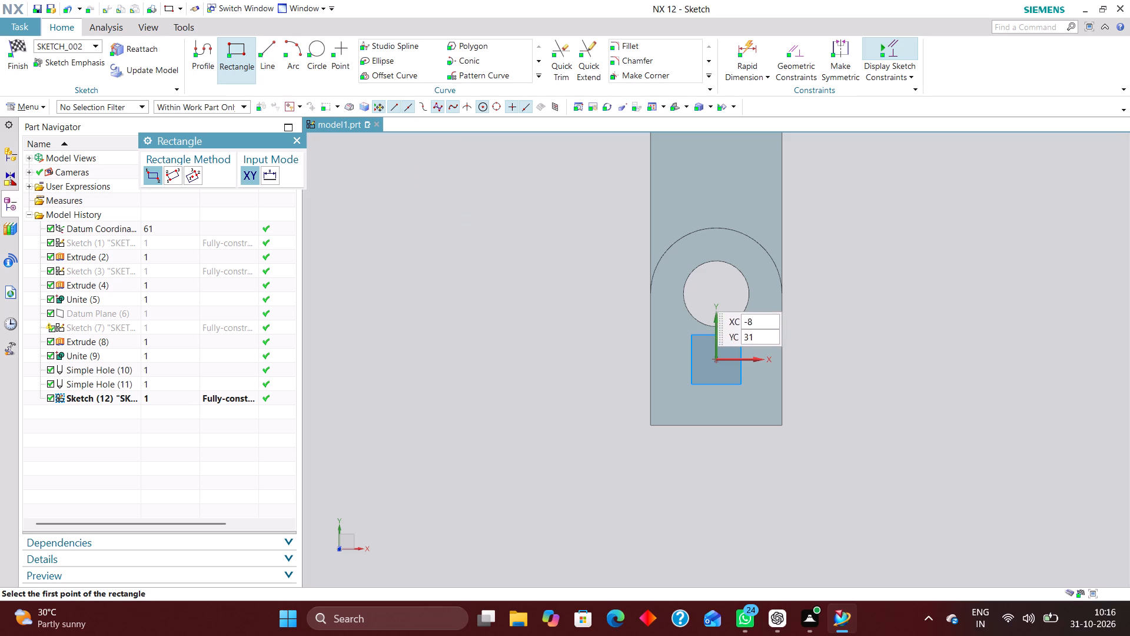
pyautogui.click(698, 292)
pyautogui.click(741, 439)
# Constrain the midpoint of the rectangle's short edge inside the hole to lie on the Y axis.
pyautogui.click(807, 55)
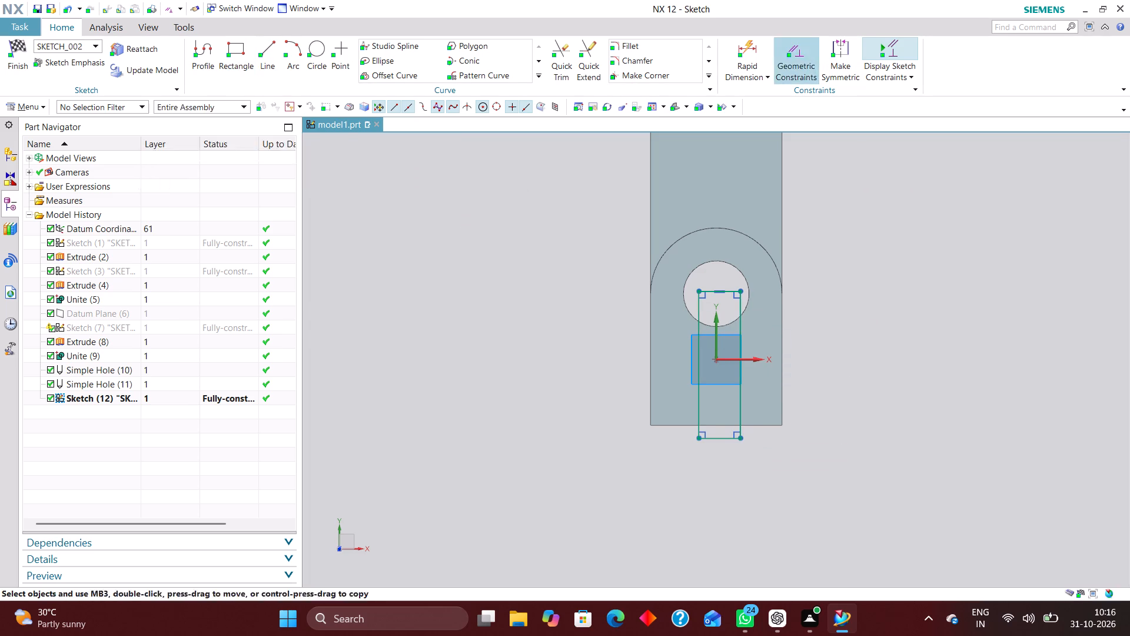
pyautogui.click(179, 184)
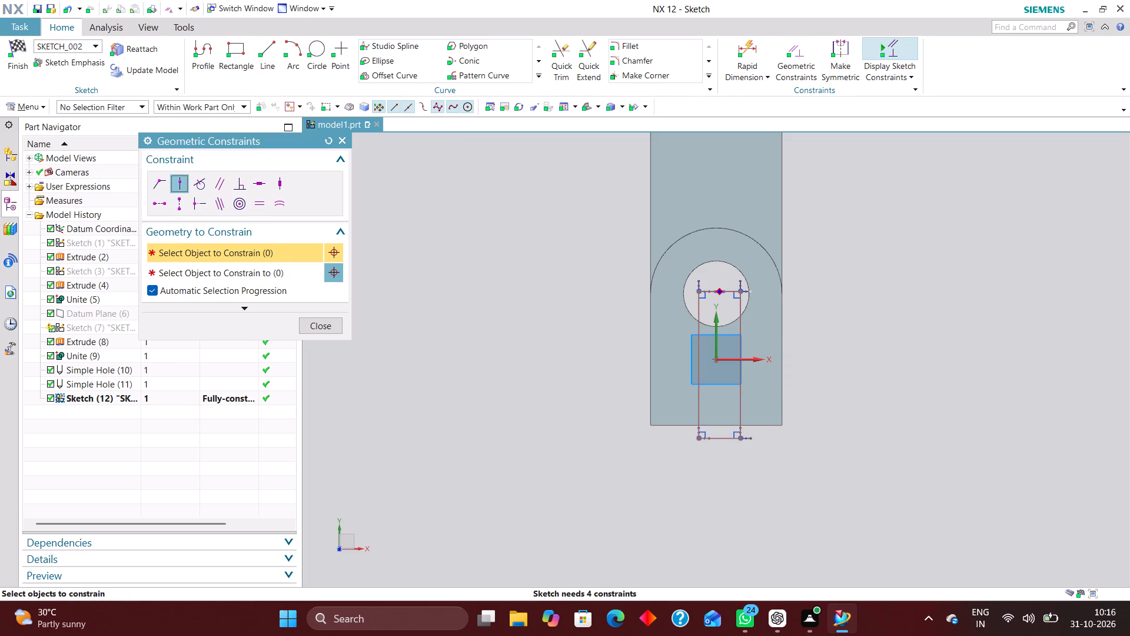
pyautogui.click(720, 290)
pyautogui.click(719, 329)
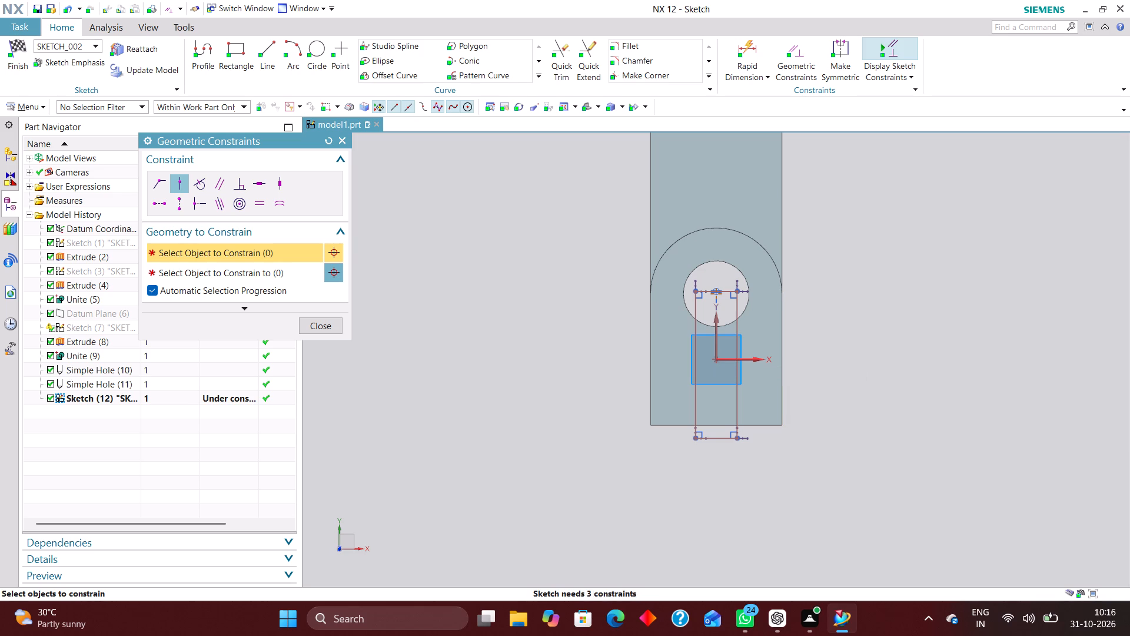
# Dimension the rectangle's width and set it to 18 mm.
pyautogui.click(745, 45)
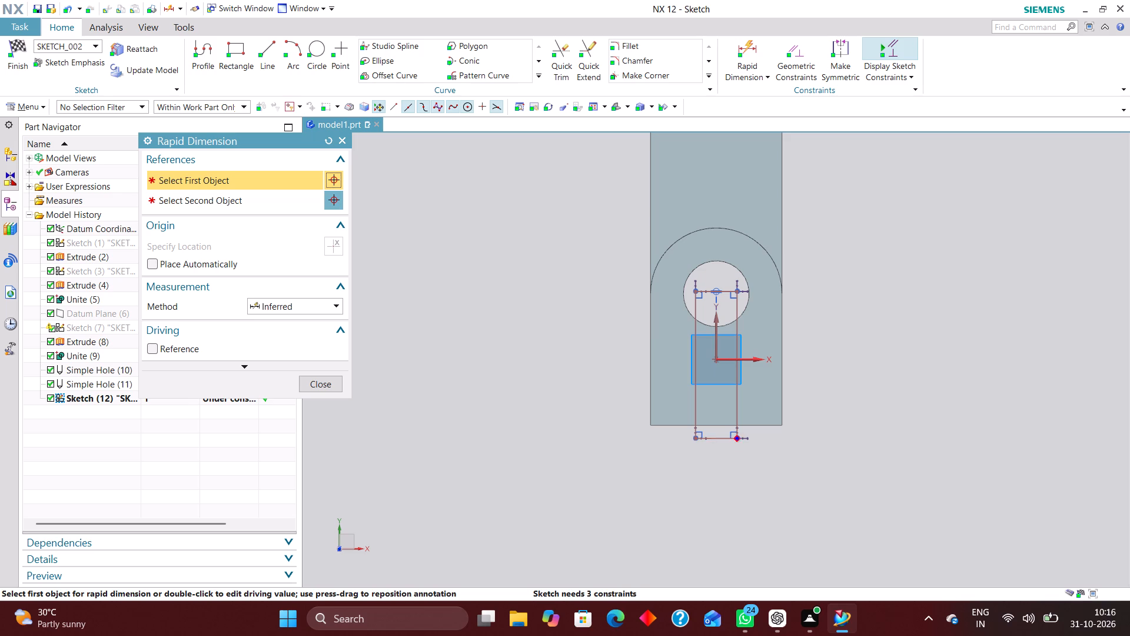
pyautogui.click(728, 438)
pyautogui.click(722, 465)
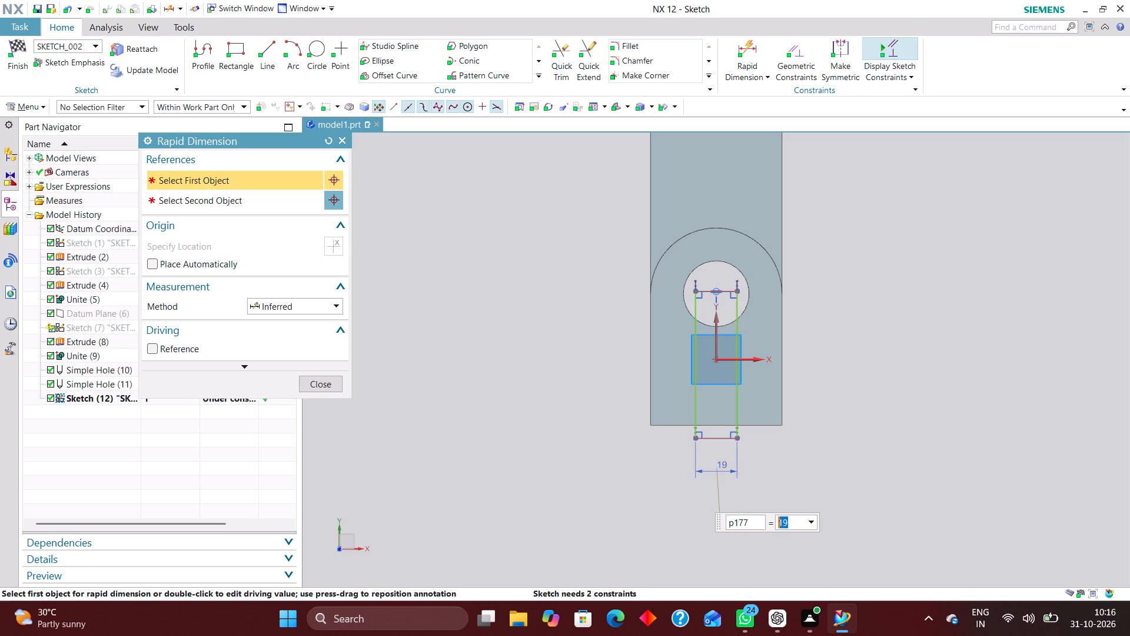
pyautogui.write('18')
pyautogui.press('Return')
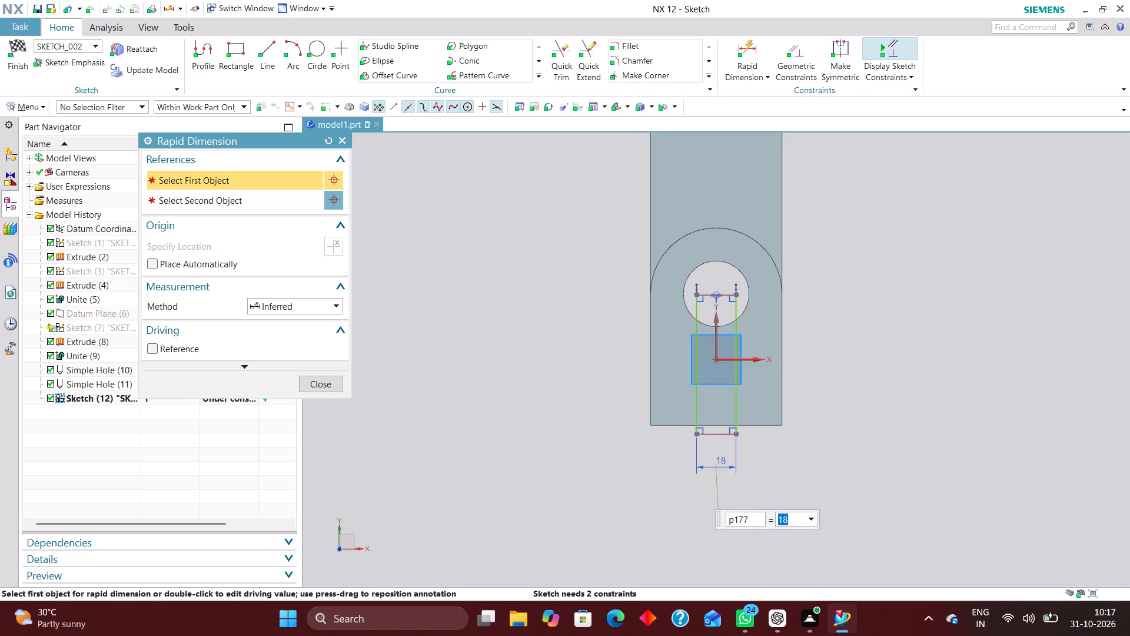
# Dimension the rectangle's length and the distance from the X axis to its outer short edge, keeping both as drawn.
pyautogui.click(740, 403)
pyautogui.click(829, 389)
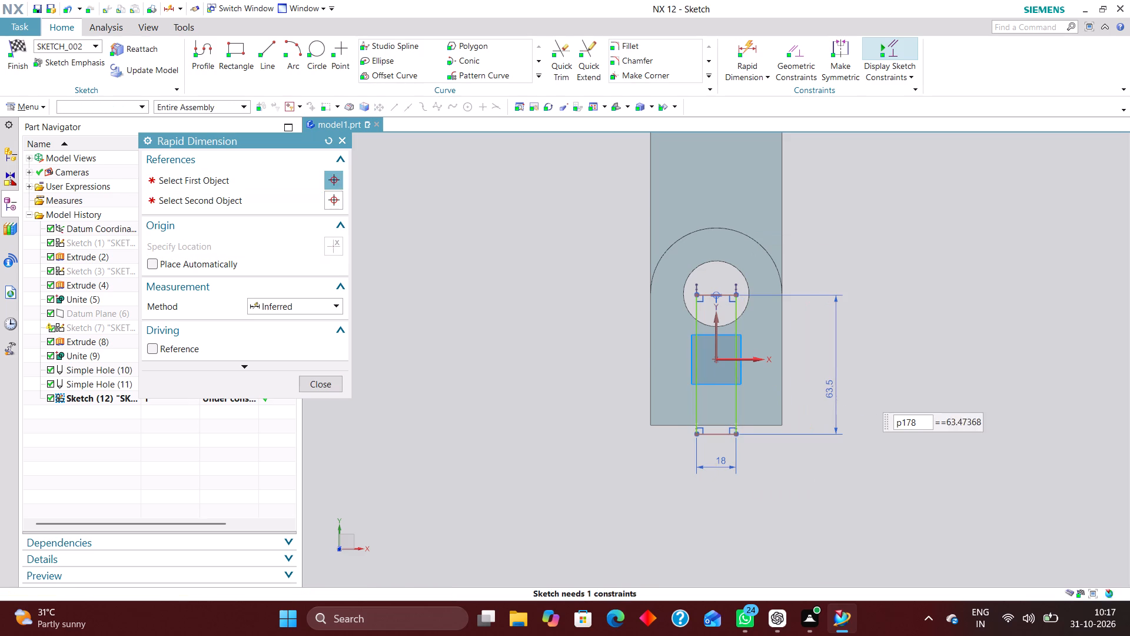
pyautogui.click(734, 360)
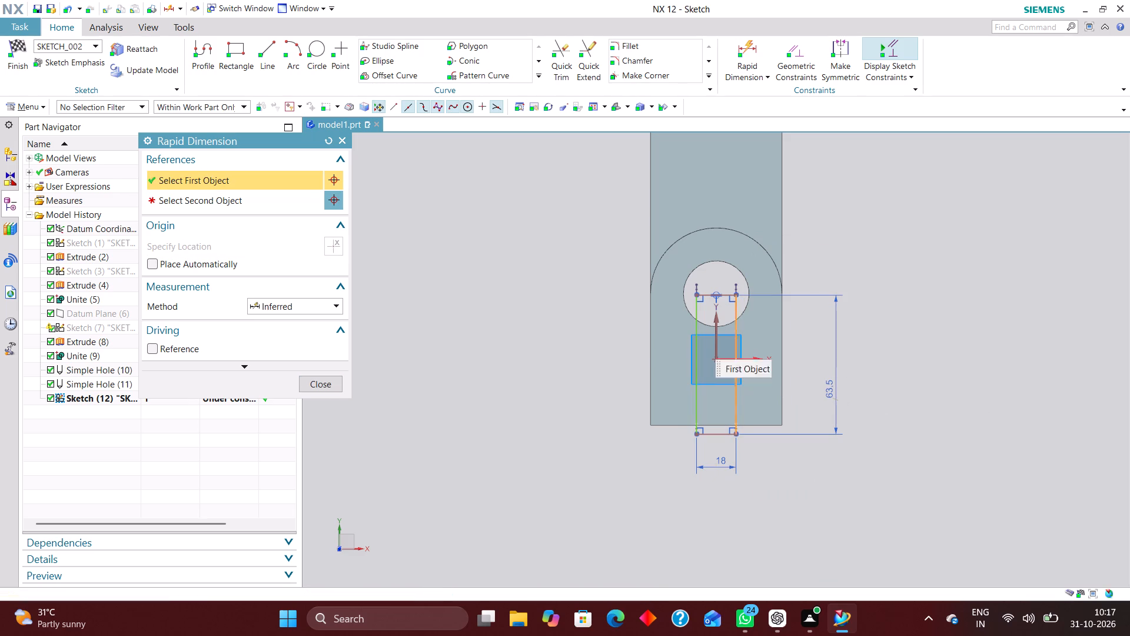
pyautogui.click(326, 139)
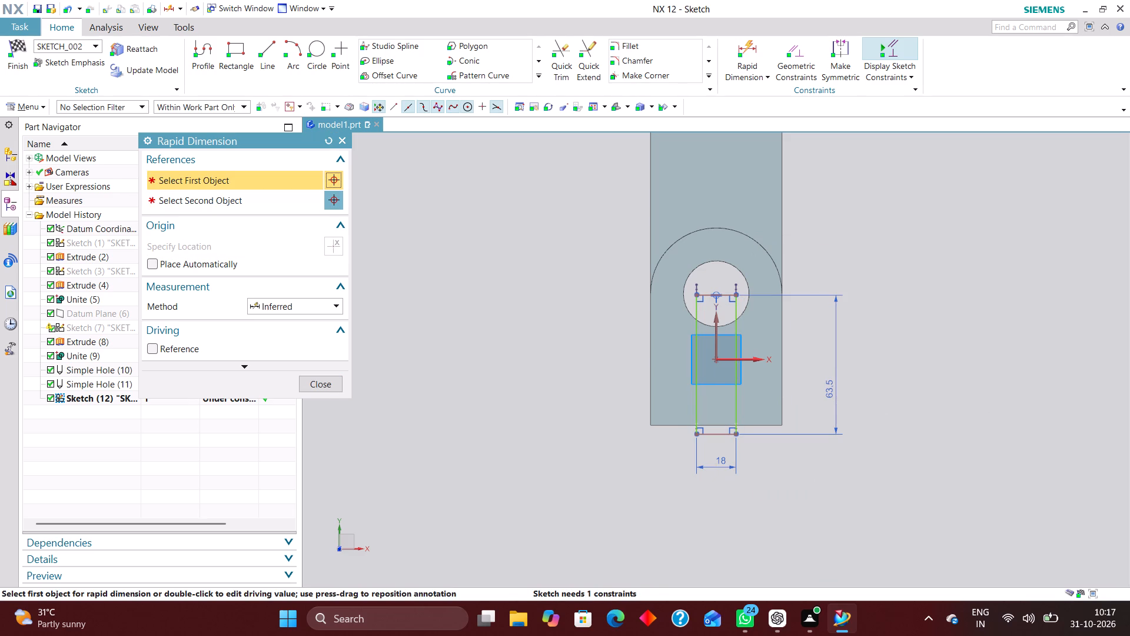
pyautogui.click(760, 359)
pyautogui.click(720, 434)
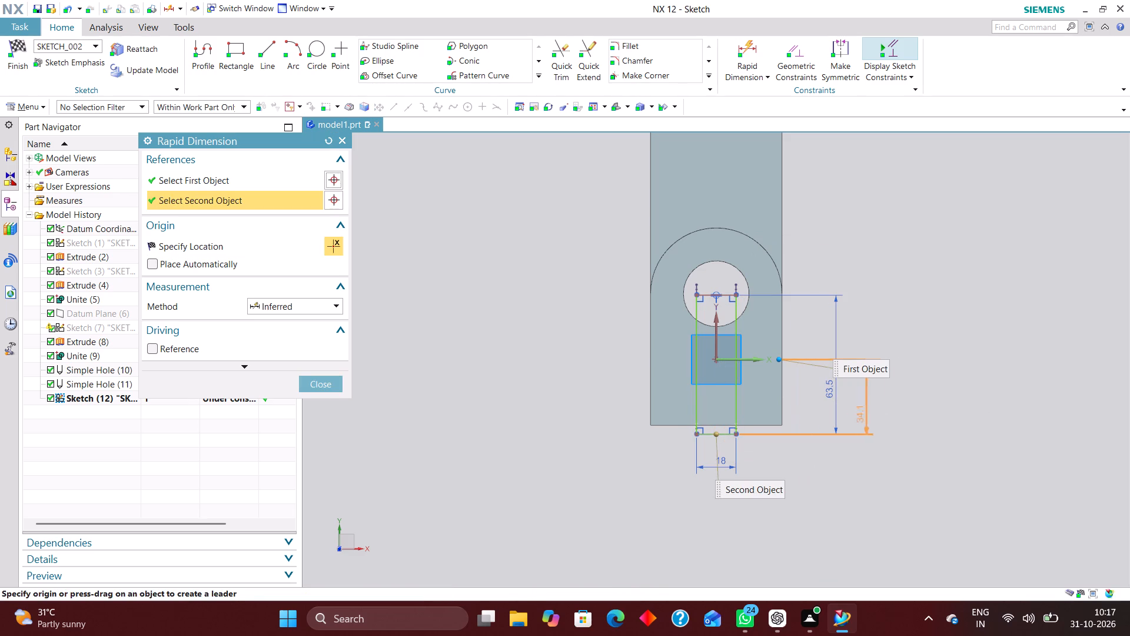
pyautogui.click(888, 413)
pyautogui.click(338, 386)
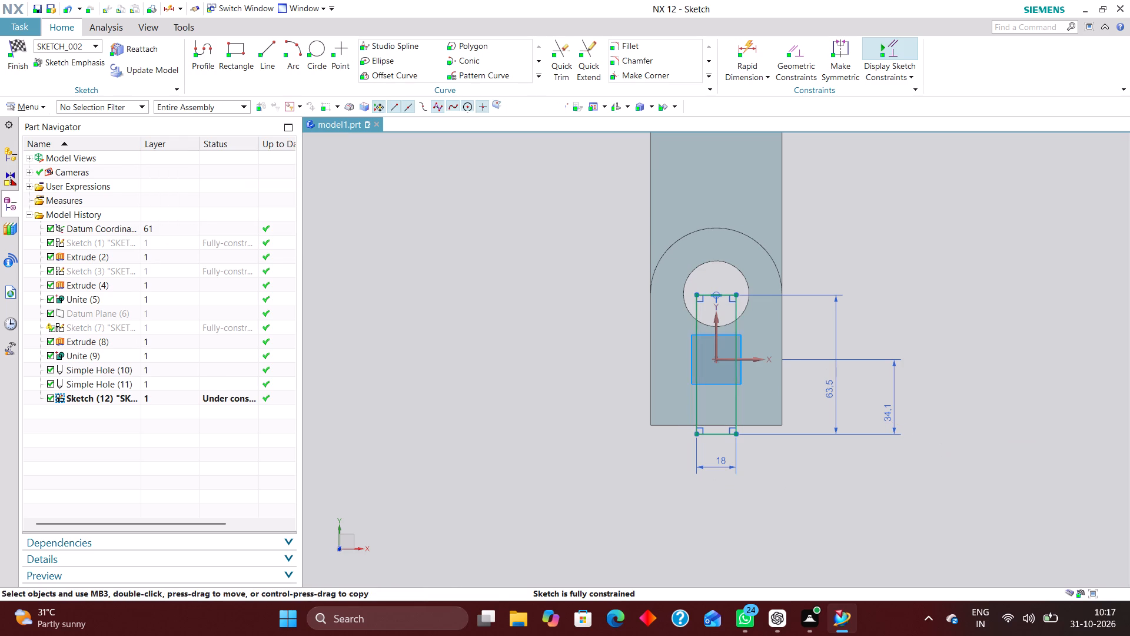
# Finish the sketch and extrude the rectangle with inferred Boolean, upward to 52 mm and downward past the block's bottom face.
pyautogui.click(21, 51)
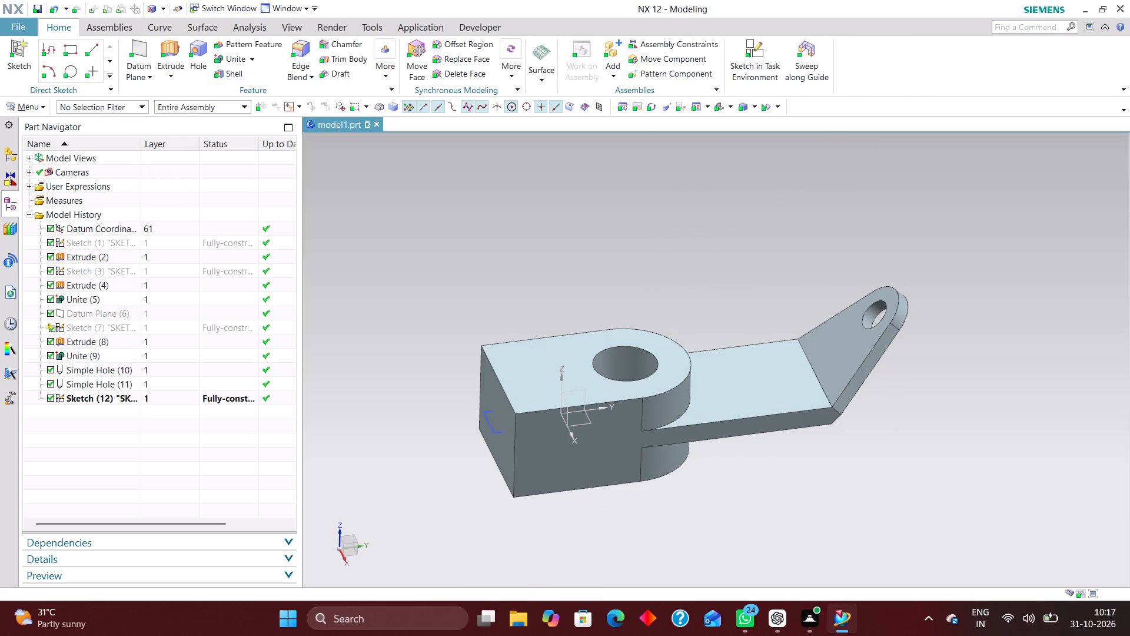
pyautogui.click(167, 48)
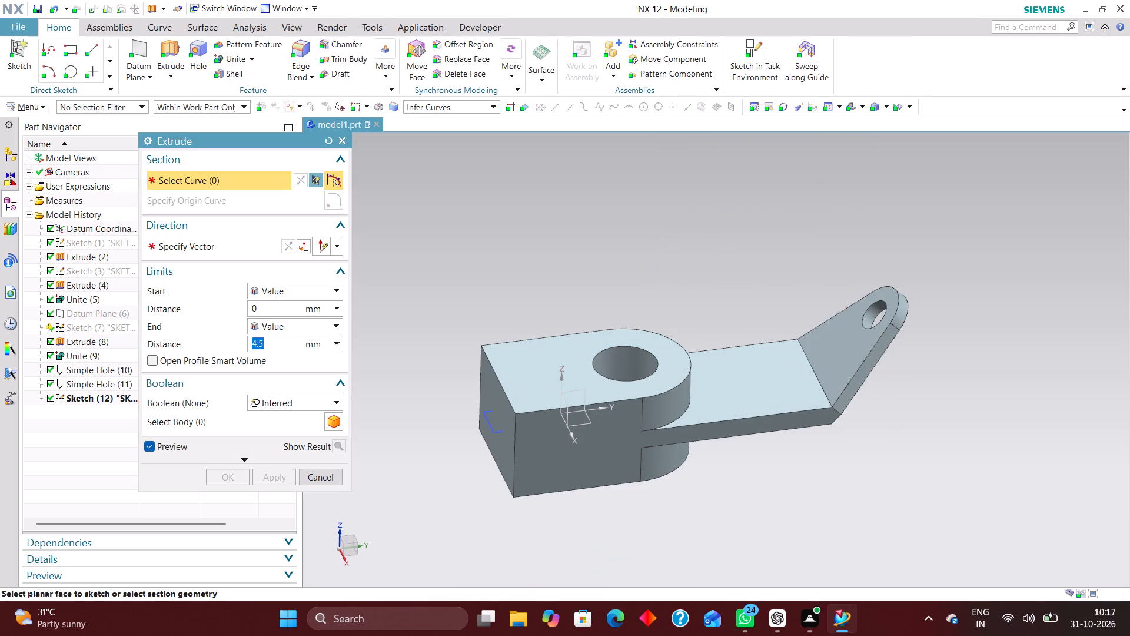
pyautogui.click(495, 432)
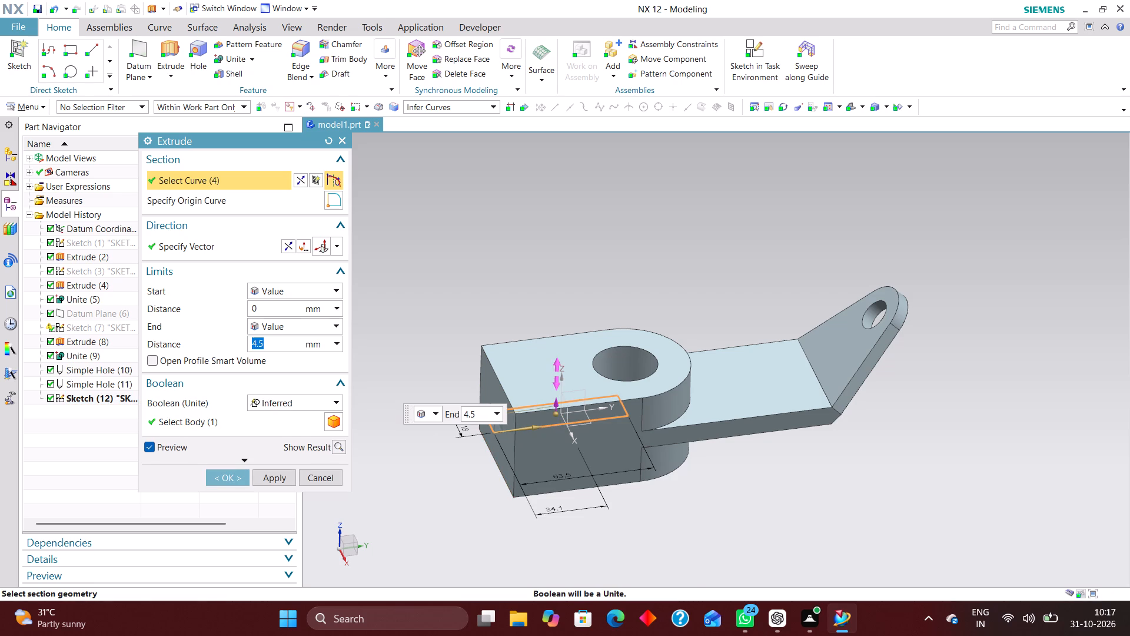
pyautogui.moveTo(557, 408); pyautogui.dragTo(564, 320)
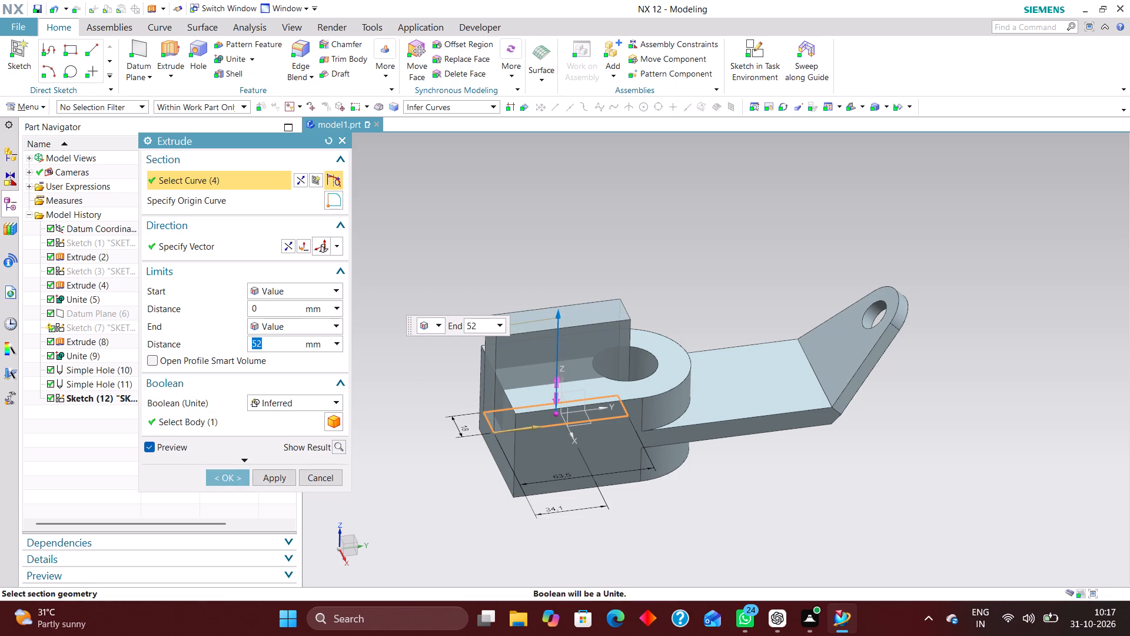
pyautogui.moveTo(552, 418); pyautogui.dragTo(550, 515)
pyautogui.click(231, 481)
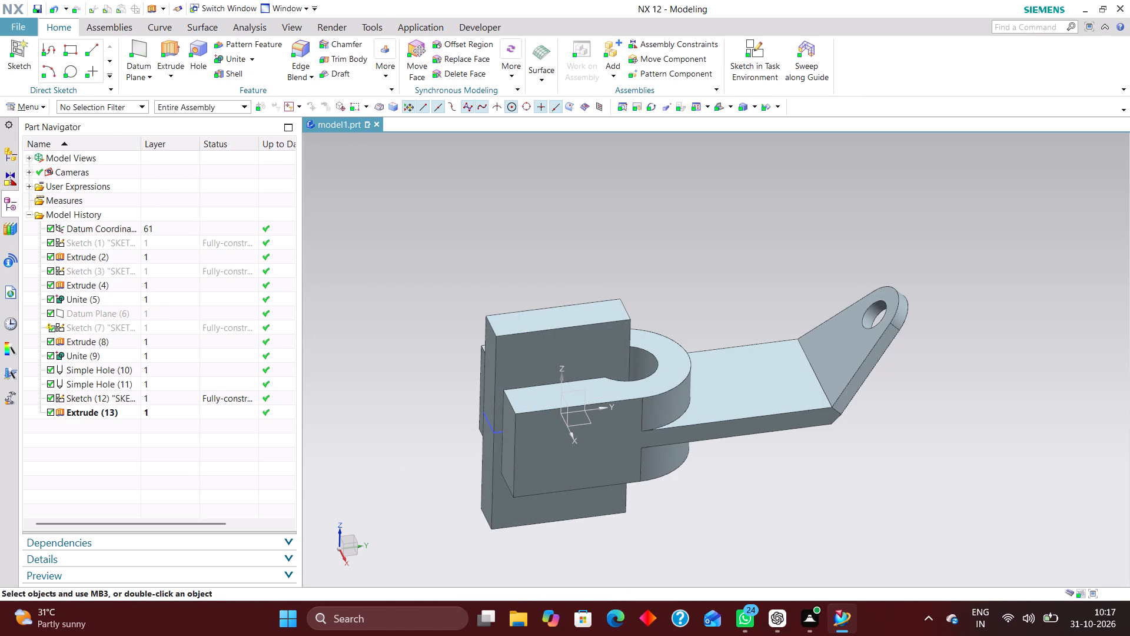
# Edit the slot rectangle's extrusion so its Boolean is None, making it a separate body.
pyautogui.click(160, 413)
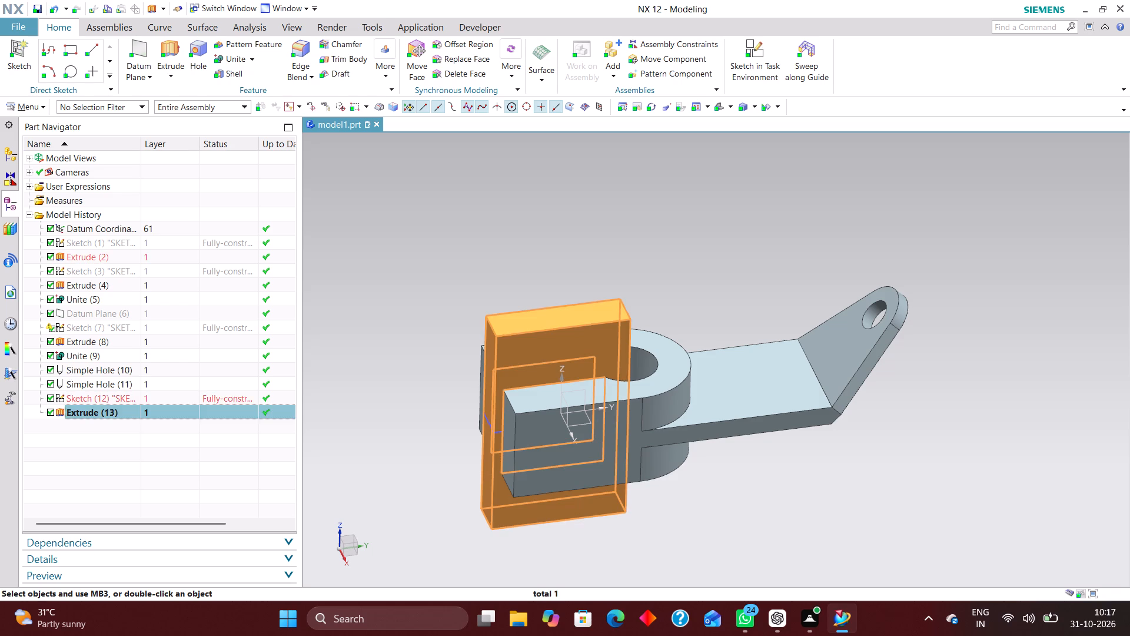
pyautogui.rightClick(162, 412)
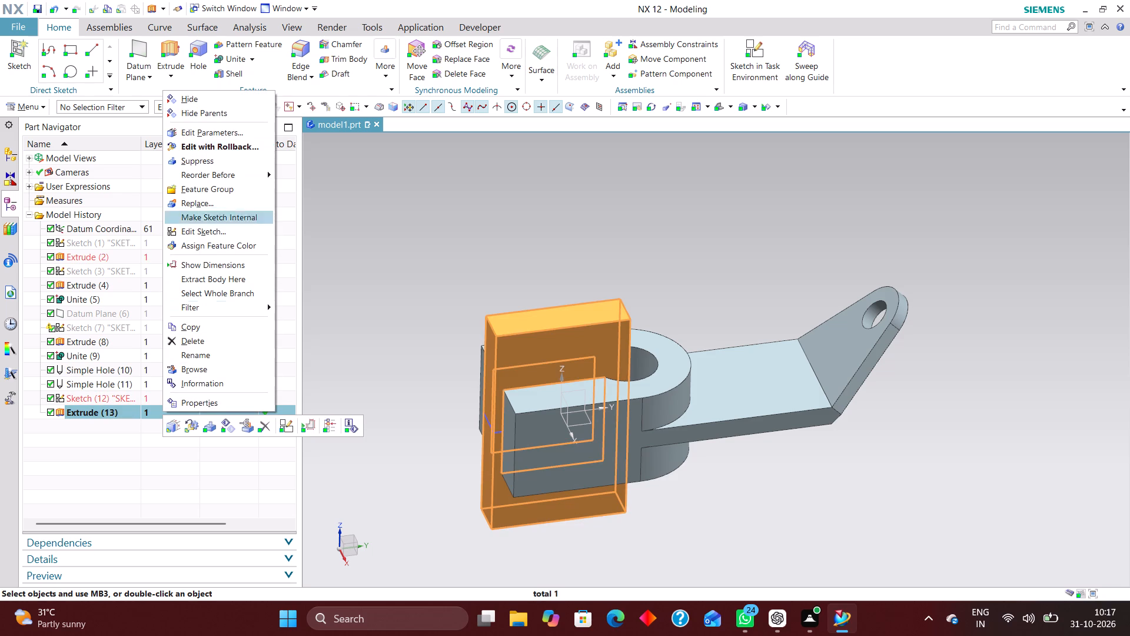
pyautogui.click(256, 144)
pyautogui.click(290, 405)
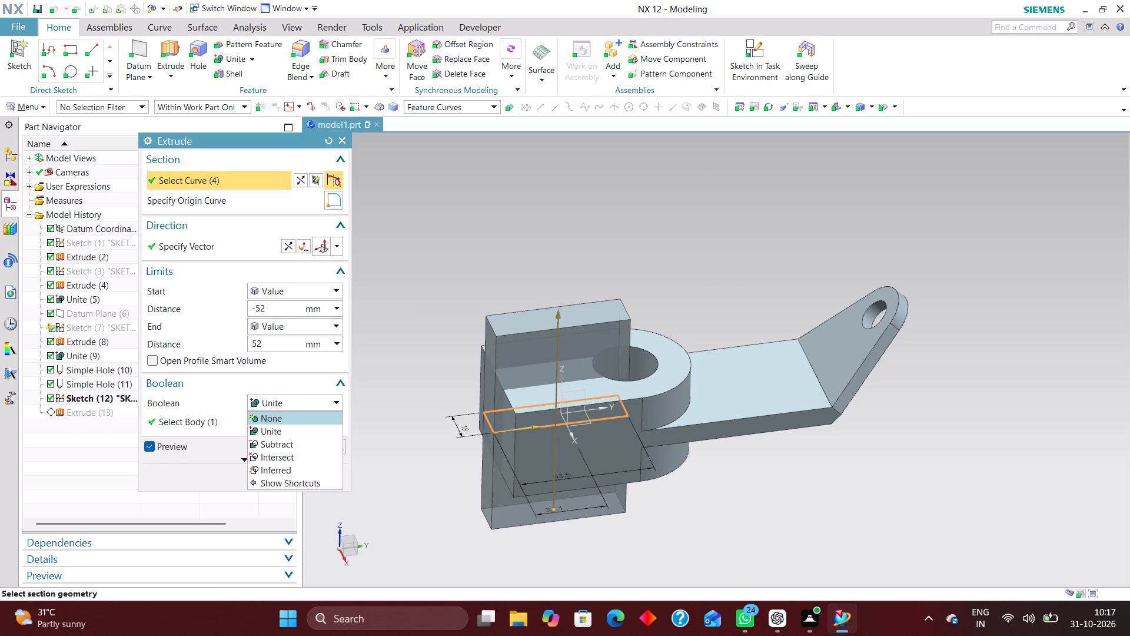
pyautogui.click(291, 416)
pyautogui.click(272, 460)
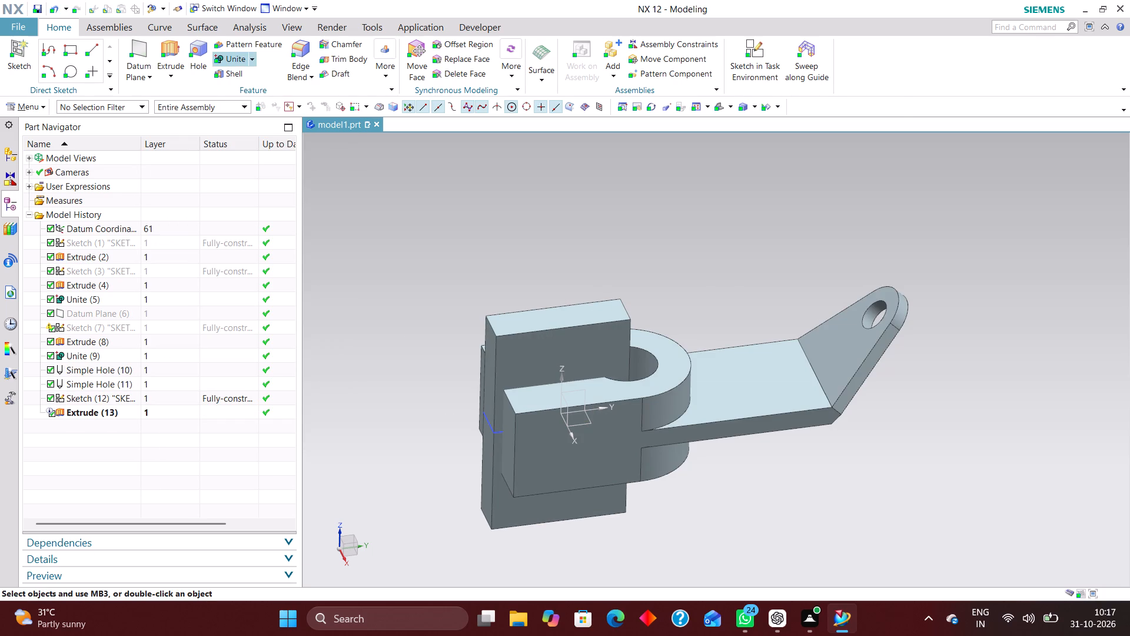
# Subtract the separate slot block from the lever body to cut the open fork slot.
pyautogui.click(252, 61)
pyautogui.click(265, 89)
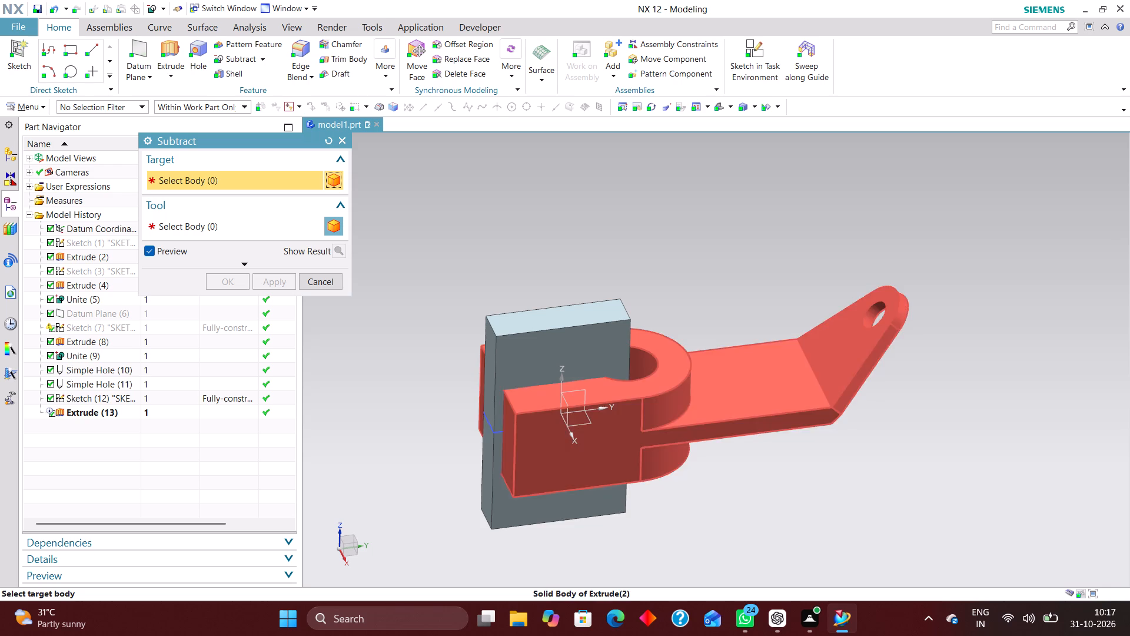
pyautogui.click(508, 418)
pyautogui.click(521, 362)
pyautogui.click(220, 279)
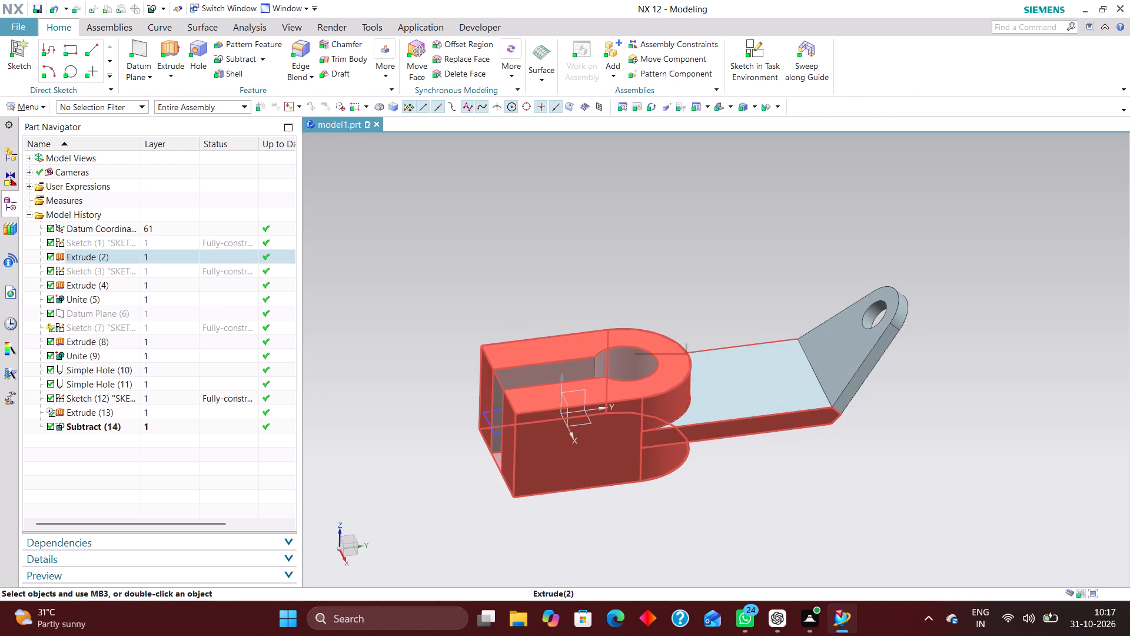
# Hide the slot rectangle sketch.
pyautogui.moveTo(492, 430); pyautogui.dragTo(491, 477, button='right')
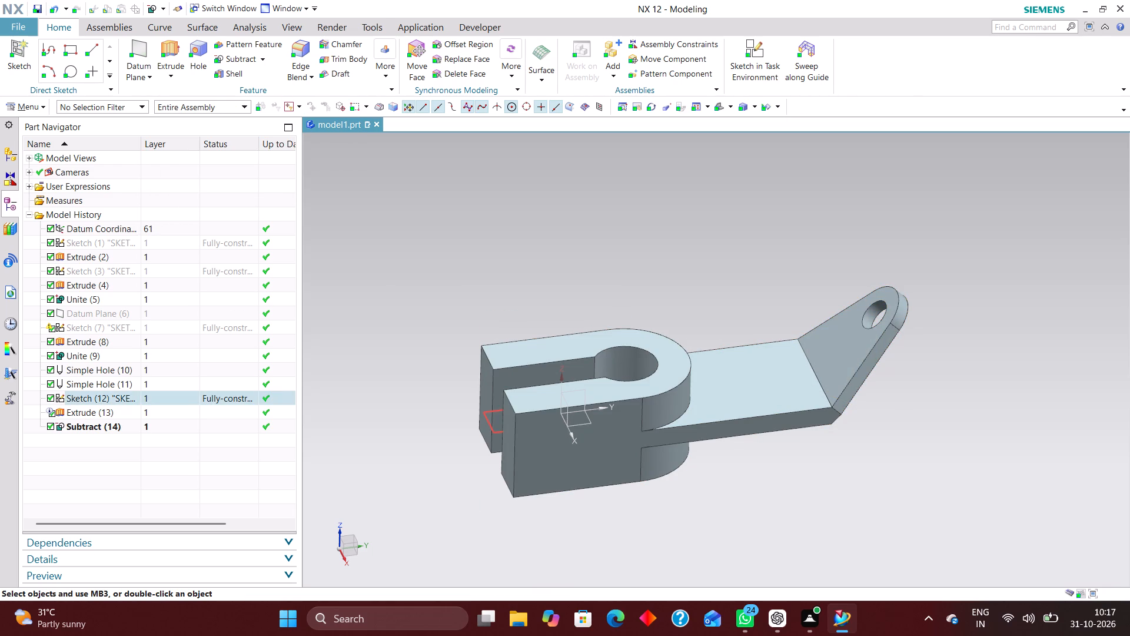
pyautogui.moveTo(491, 477); pyautogui.dragTo(488, 485, button='right')
# Start a hole on the fork's outer side face, place its centre point at the datum origin and delete the stray point.
pyautogui.click(719, 104)
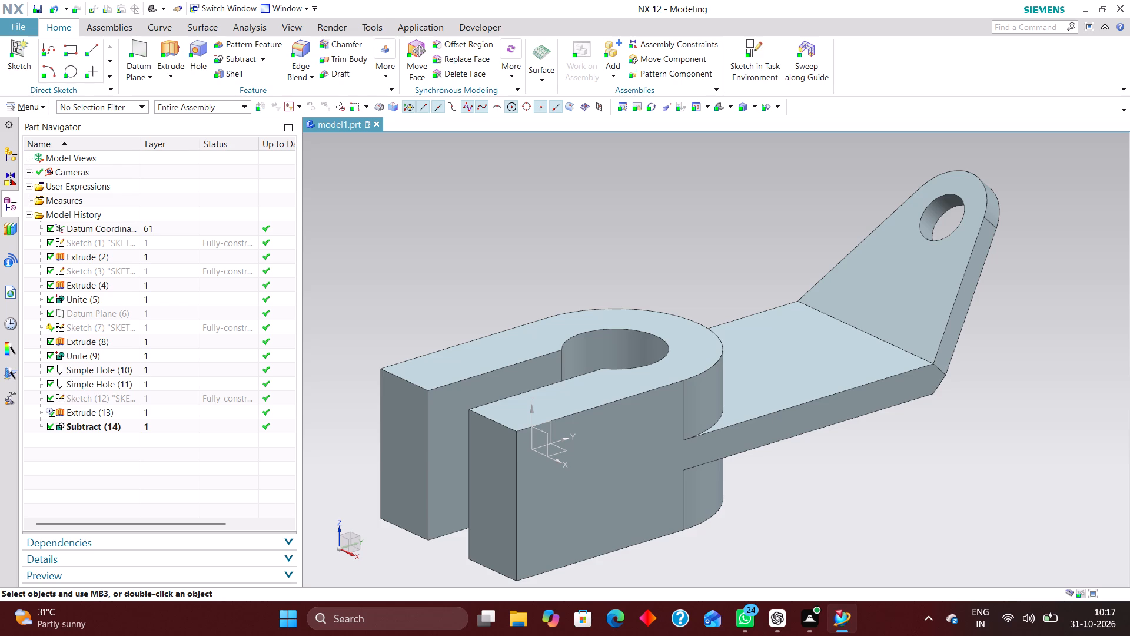
pyautogui.scroll(-1, 795, 398)
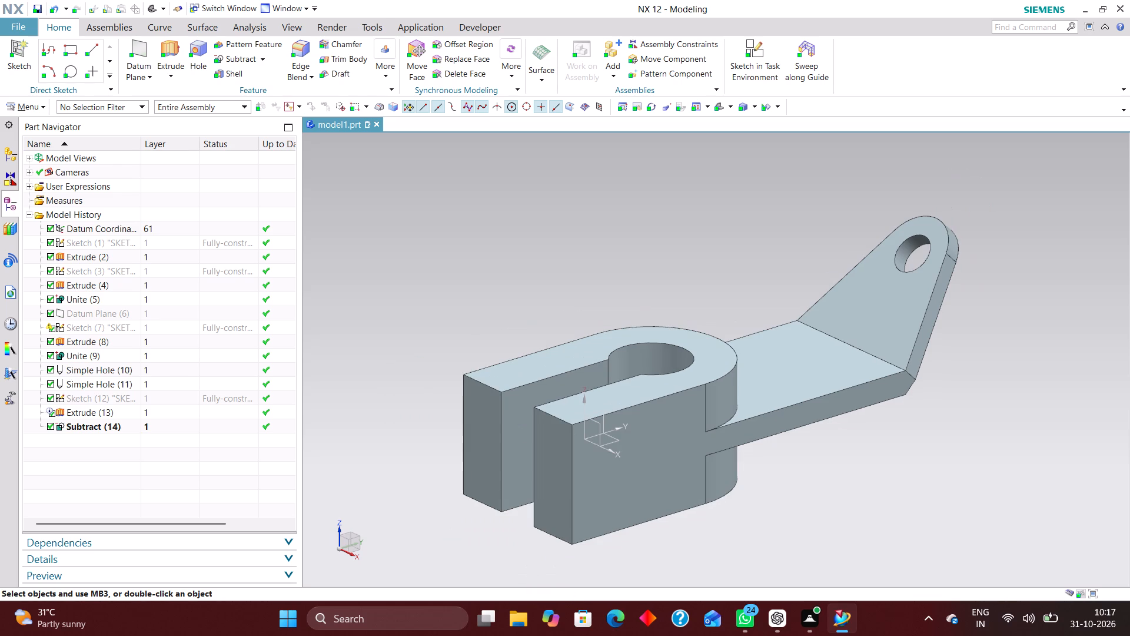
pyautogui.click(198, 50)
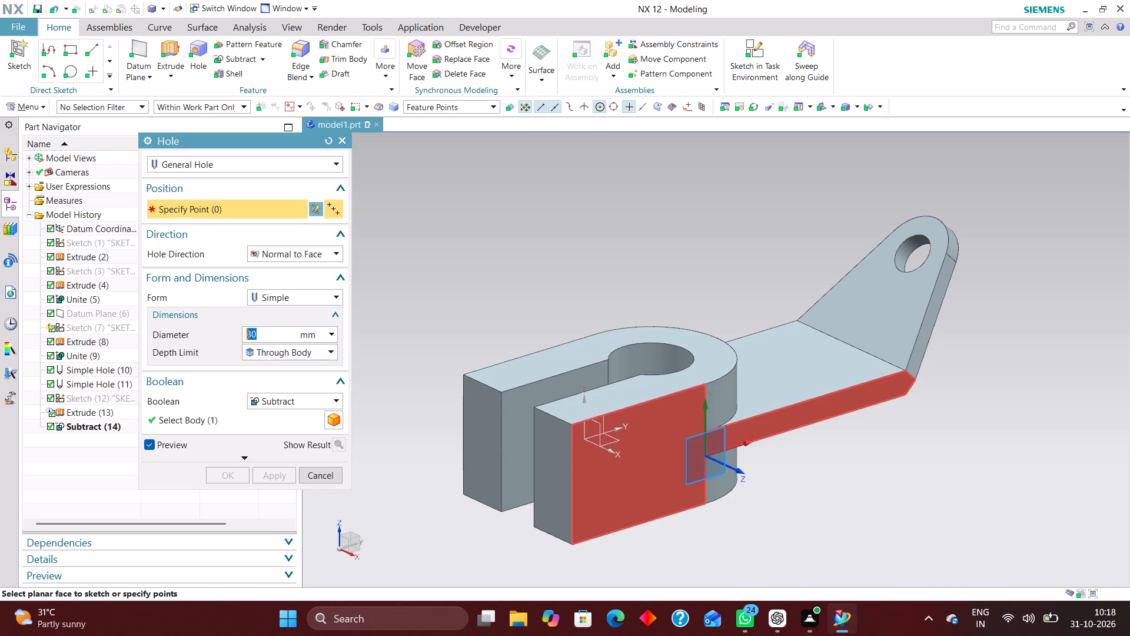
pyautogui.click(657, 480)
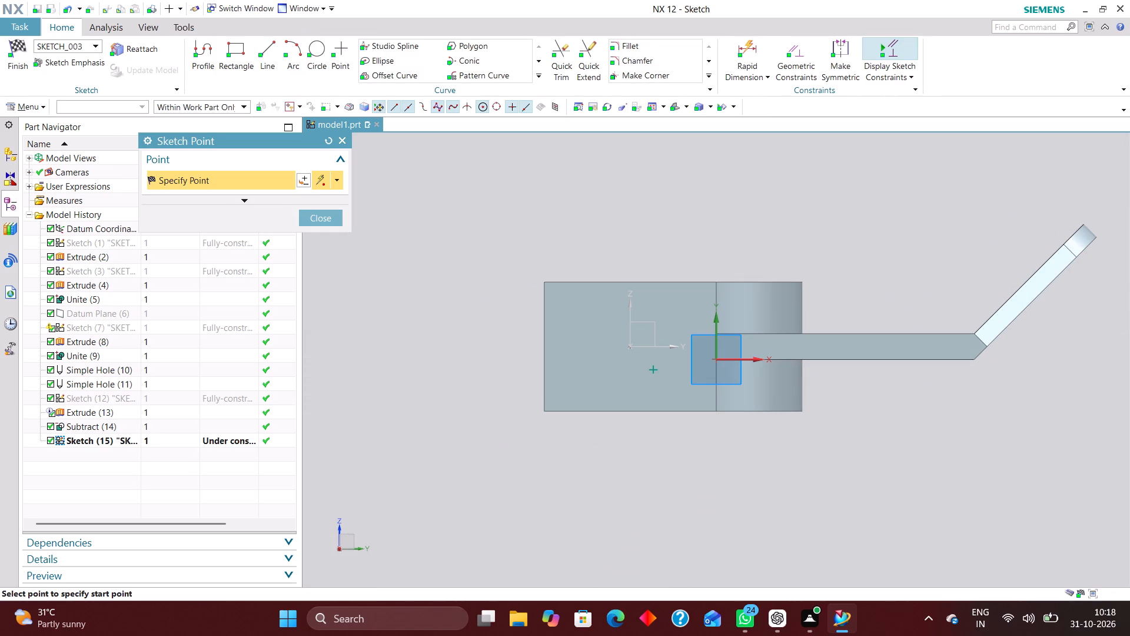
pyautogui.click(629, 346)
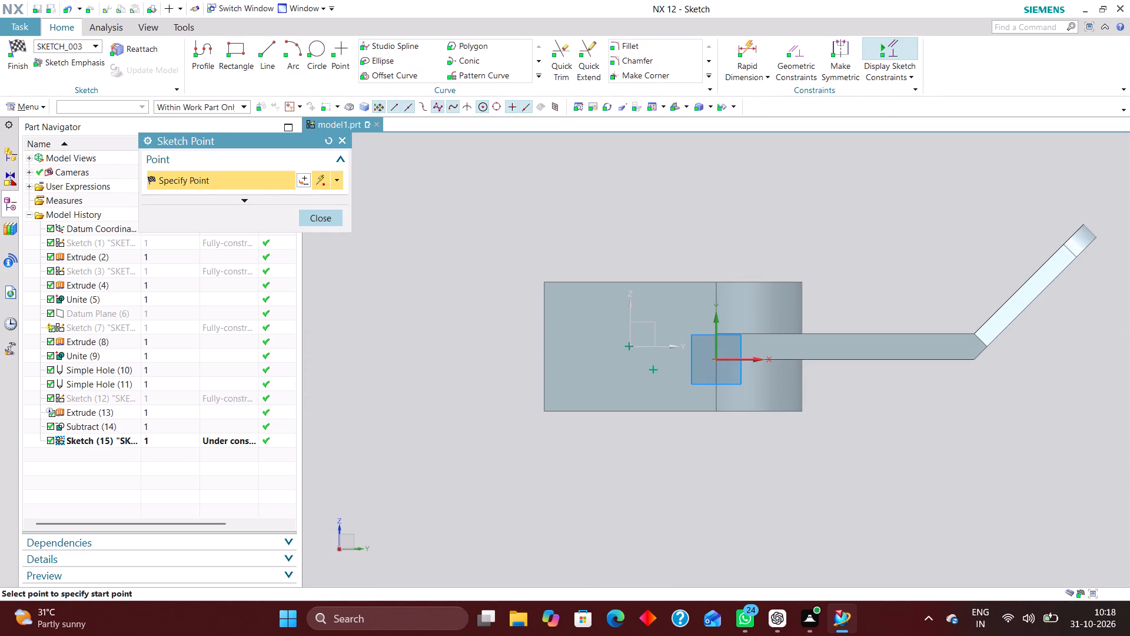
pyautogui.click(317, 217)
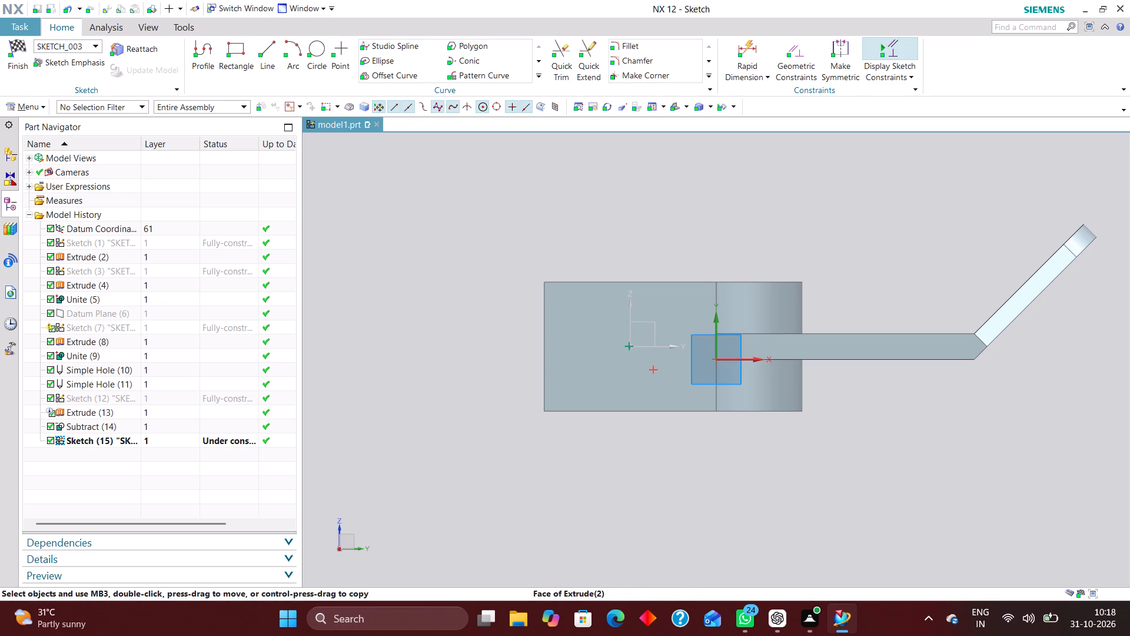
pyautogui.moveTo(652, 370); pyautogui.dragTo(549, 355, button='right')
# Constrain the hole's centre point onto the Z and Y axes and finish the point sketch.
pyautogui.click(790, 49)
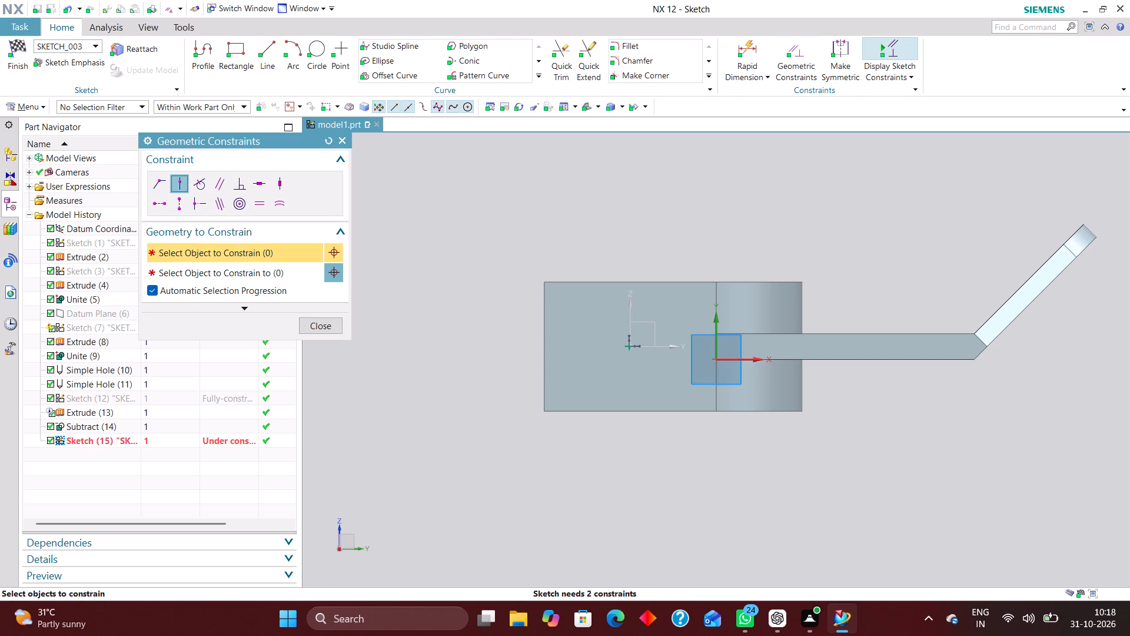
pyautogui.click(627, 346)
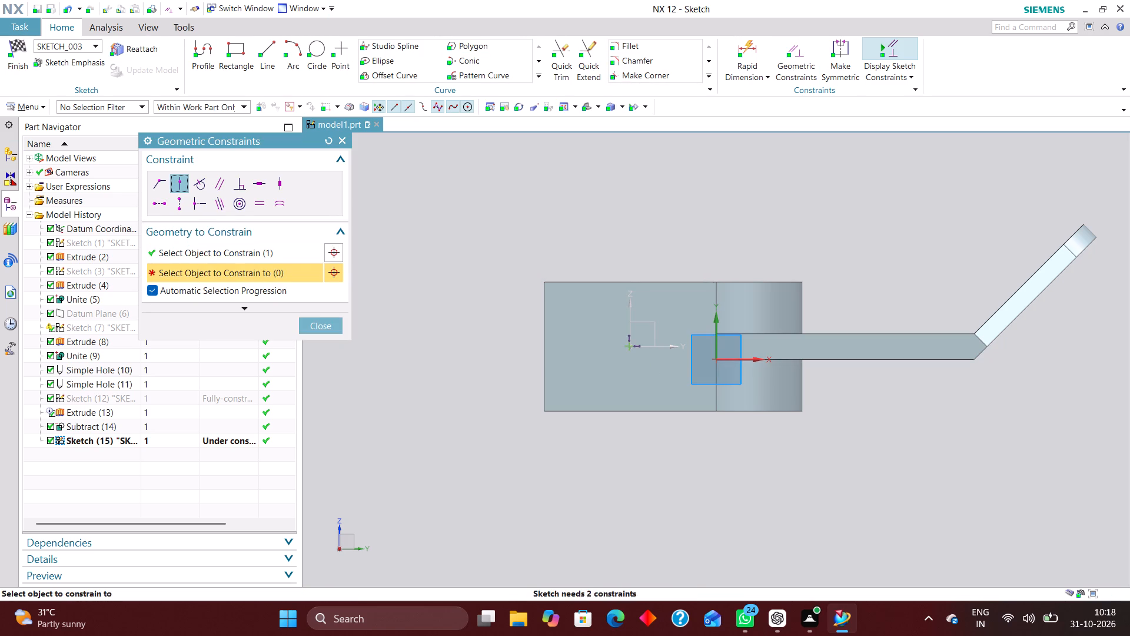
pyautogui.click(629, 314)
pyautogui.click(629, 346)
pyautogui.click(667, 347)
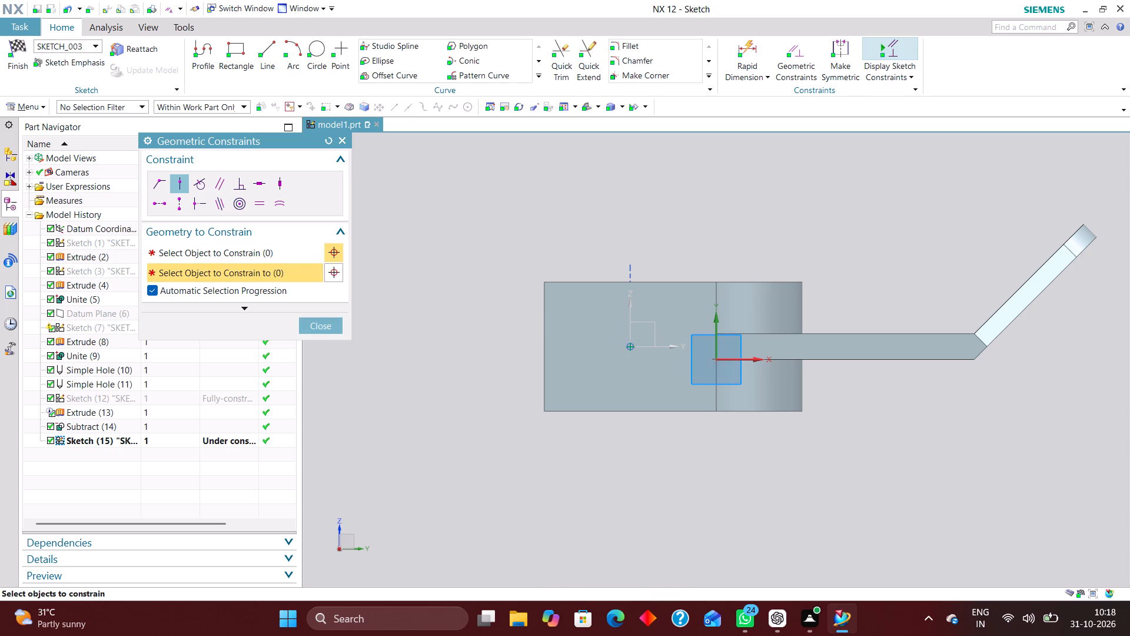
pyautogui.click(331, 326)
pyautogui.click(24, 43)
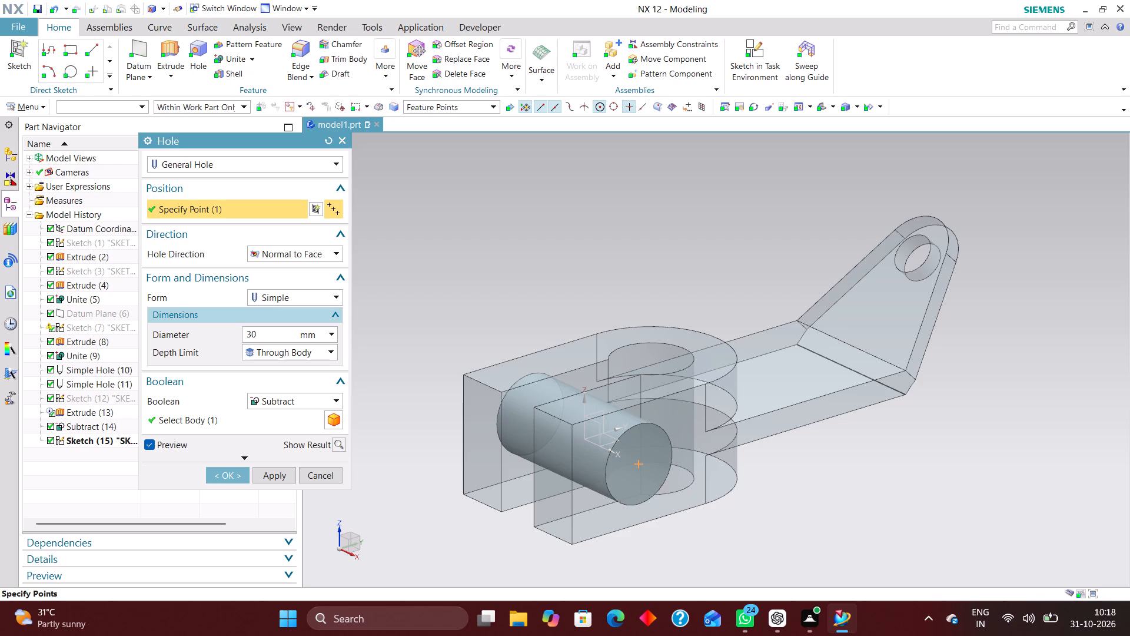
# Make the hole counterbored, with a counterbore diameter of 24 mm and a counterbore depth of 9 mm.
pyautogui.click(321, 302)
pyautogui.click(317, 328)
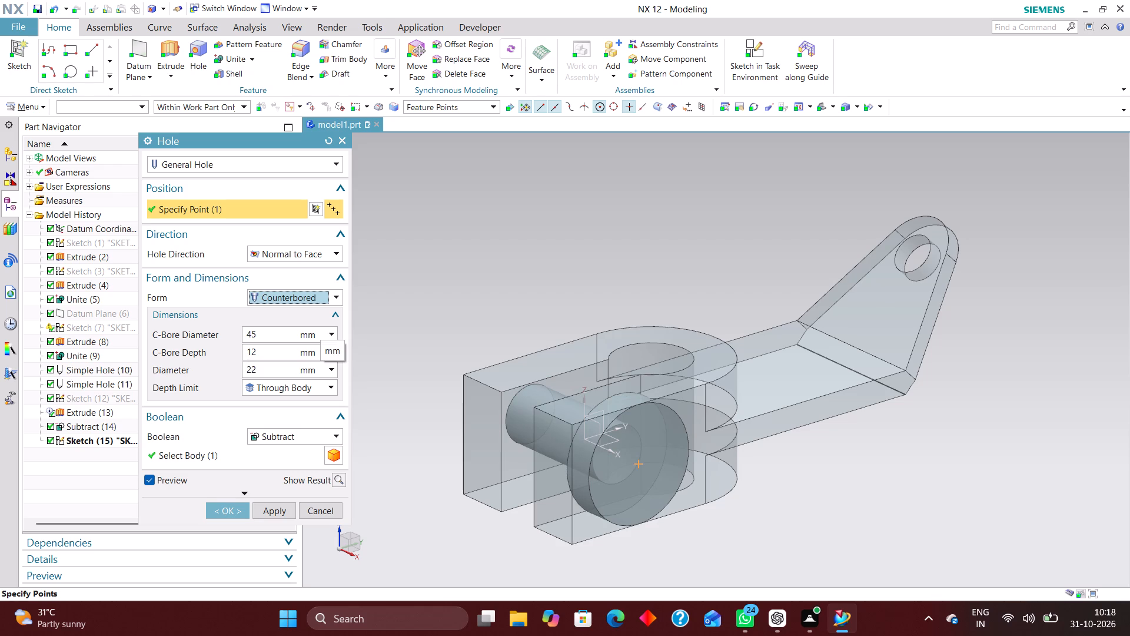
pyautogui.moveTo(255, 334); pyautogui.dragTo(238, 336)
pyautogui.write('24')
pyautogui.press('Return')
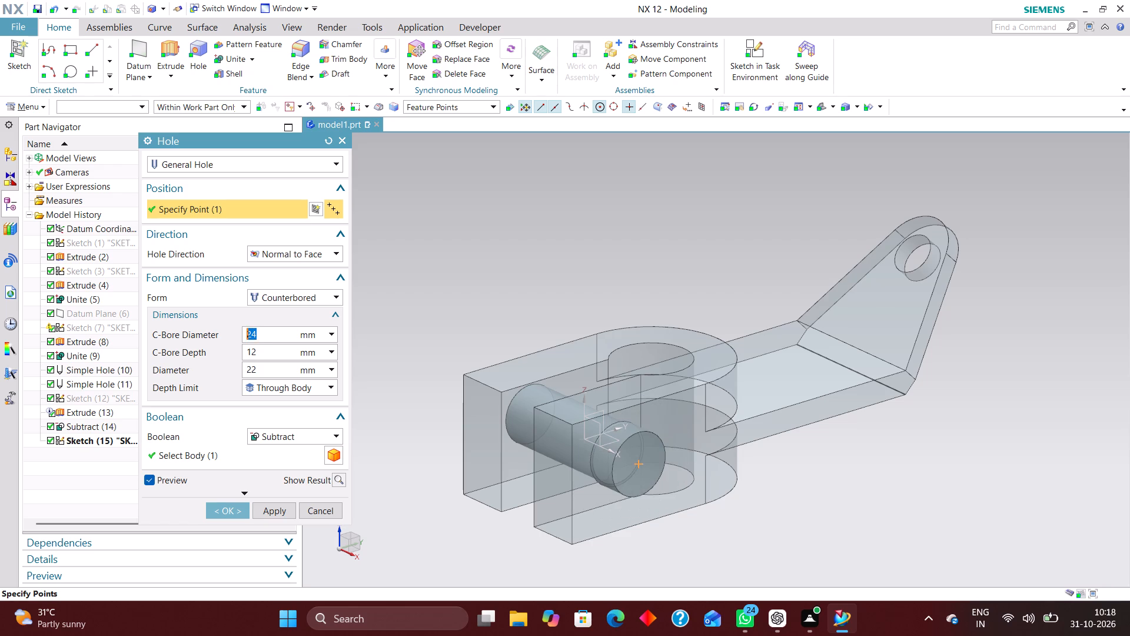
pyautogui.moveTo(261, 353); pyautogui.dragTo(237, 352)
pyautogui.press('9')
pyautogui.press('Return')
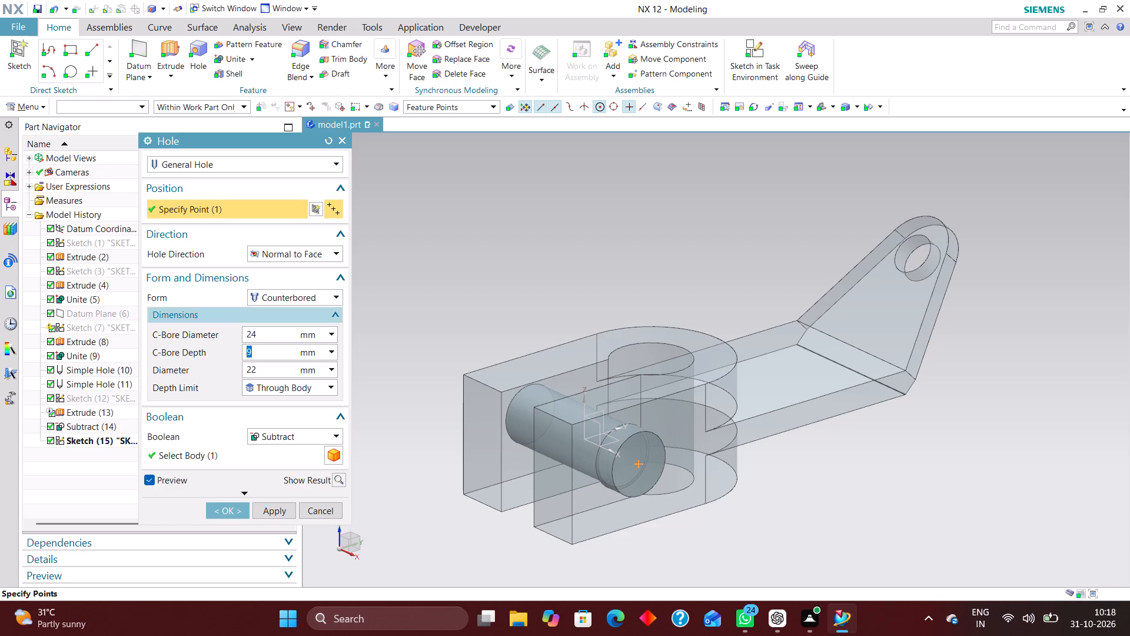
# Limit the hole depth to Until Next, set its diameter to 12 mm and create the counterbored hole.
pyautogui.click(304, 392)
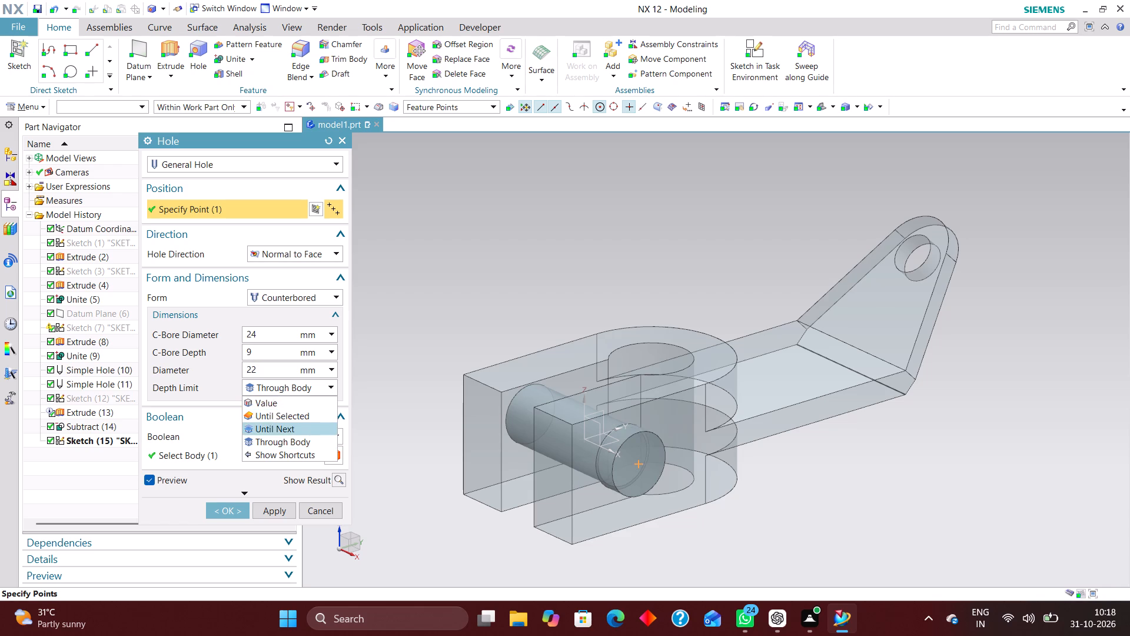
pyautogui.click(285, 423)
pyautogui.moveTo(660, 525); pyautogui.dragTo(712, 535, button='middle')
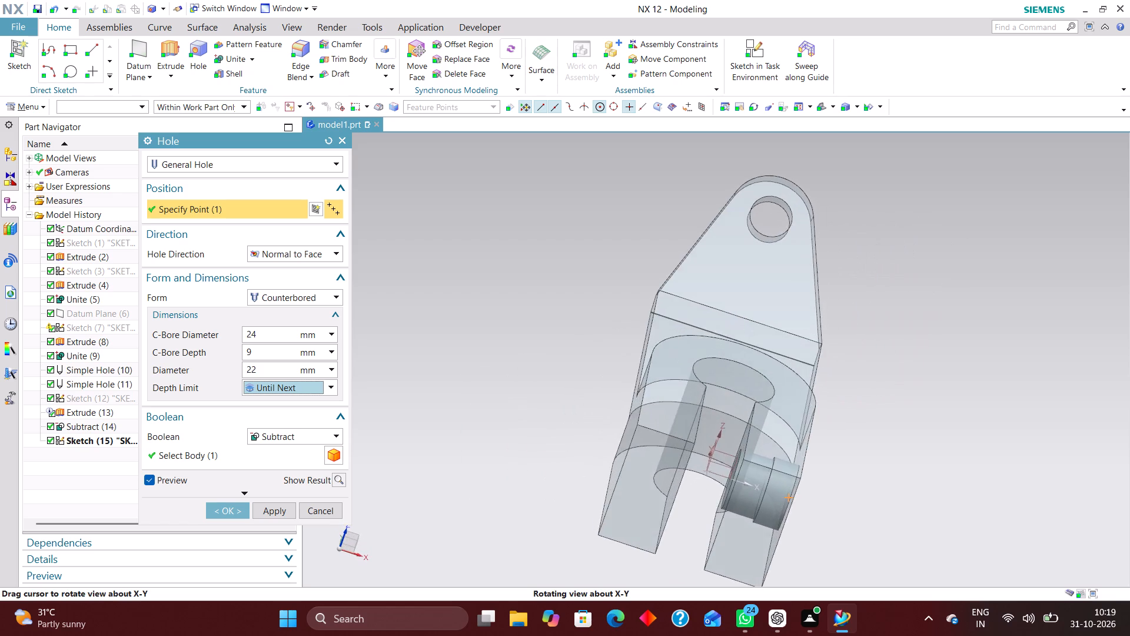
pyautogui.moveTo(712, 535); pyautogui.dragTo(699, 525, button='middle')
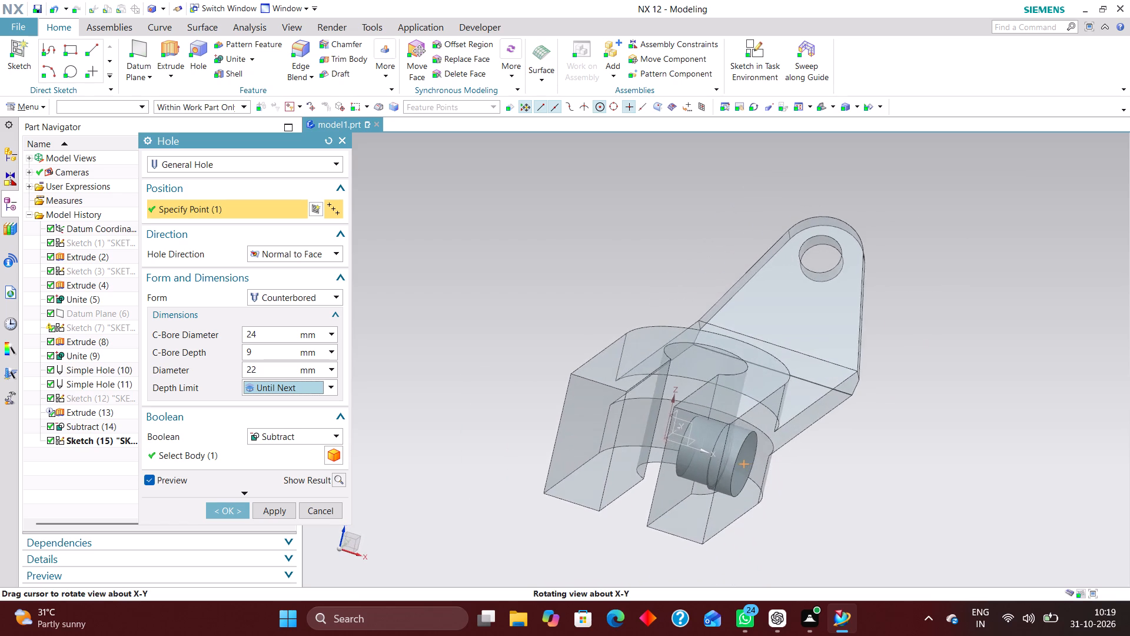
pyautogui.moveTo(699, 525); pyautogui.dragTo(690, 526, button='middle')
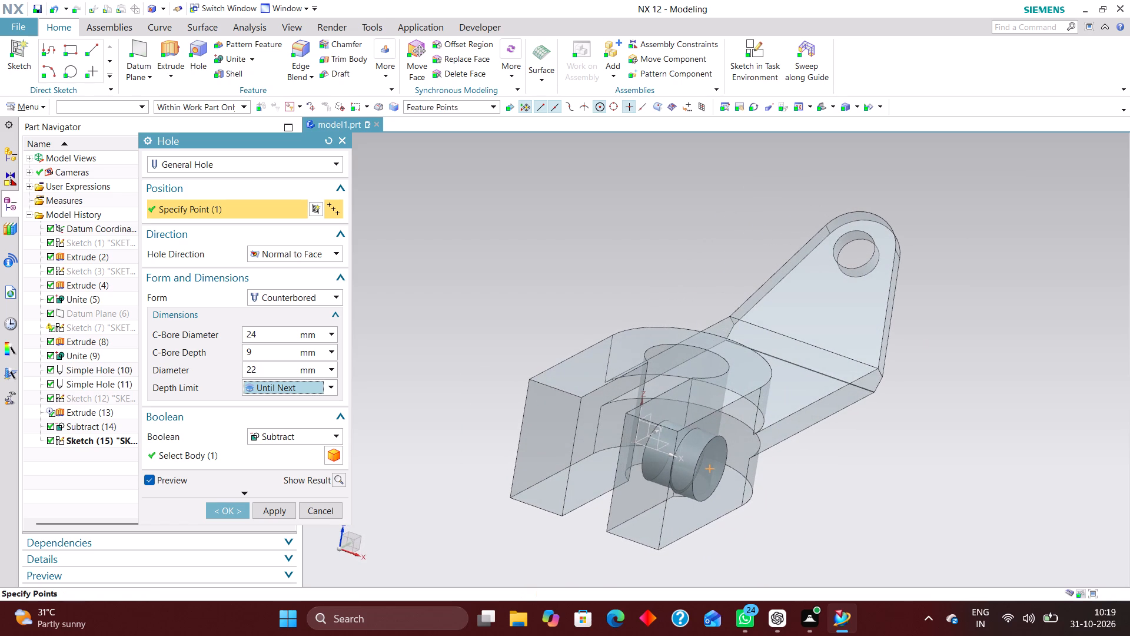
pyautogui.moveTo(254, 370); pyautogui.dragTo(180, 369)
pyautogui.write('12')
pyautogui.press('Return')
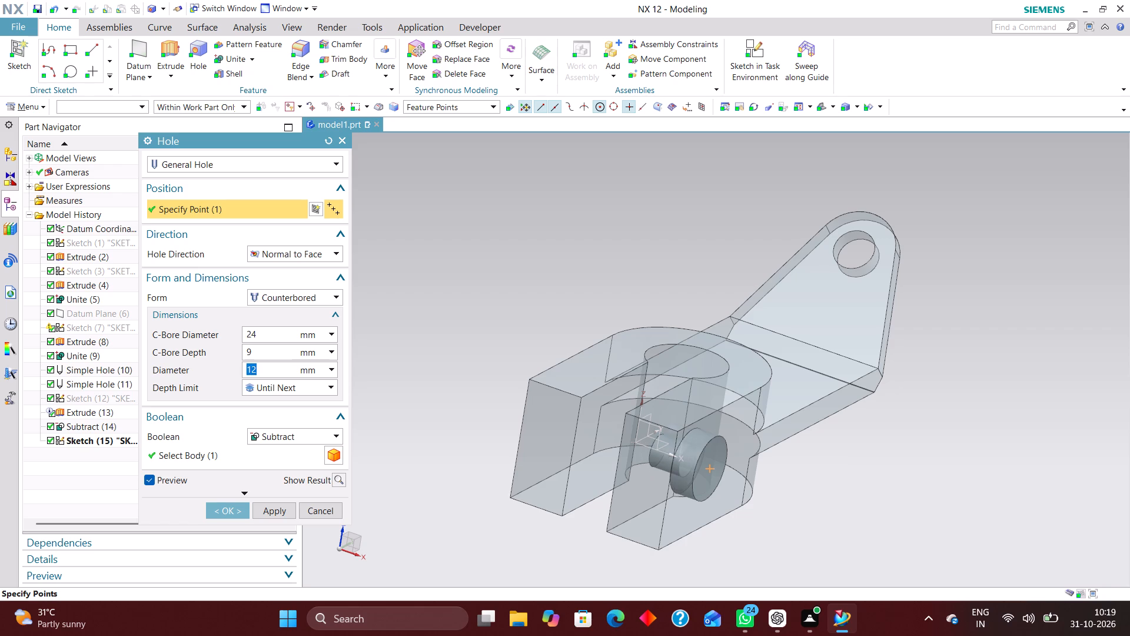
pyautogui.click(231, 512)
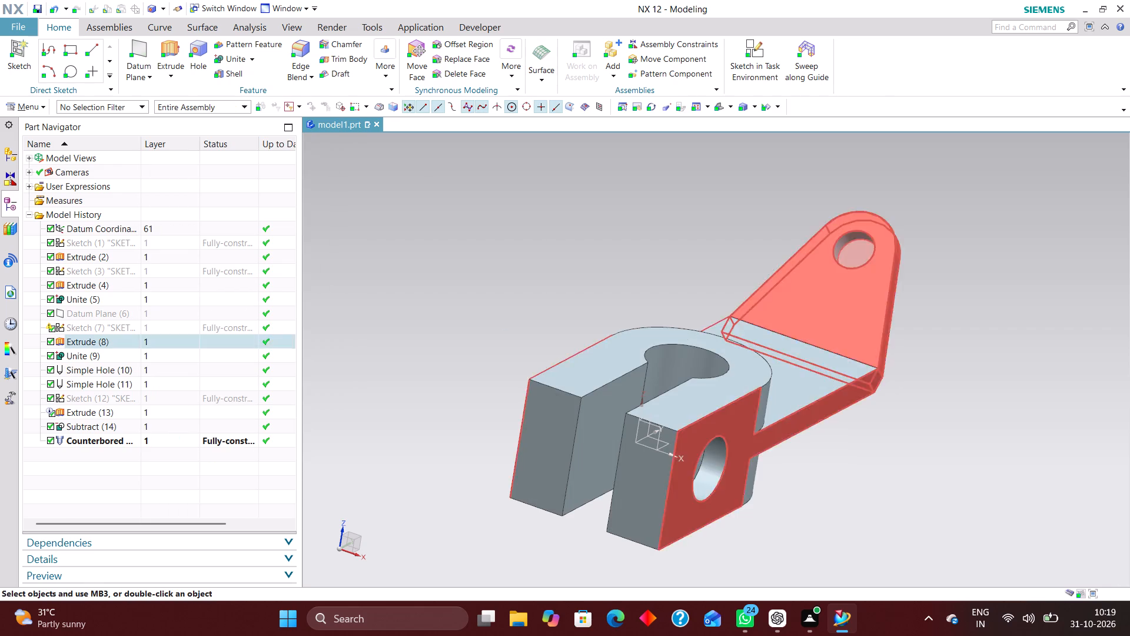
# Mirror the counterbored hole about the YZ datum plane onto the opposite fork arm.
pyautogui.moveTo(700, 515); pyautogui.dragTo(674, 511, button='middle')
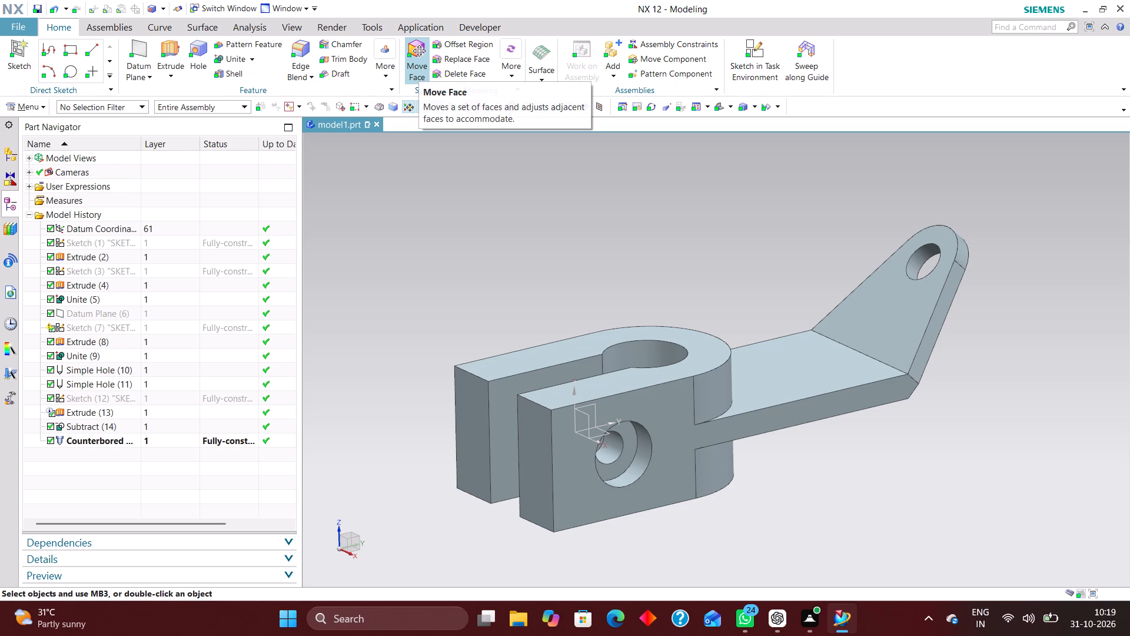
pyautogui.click(390, 75)
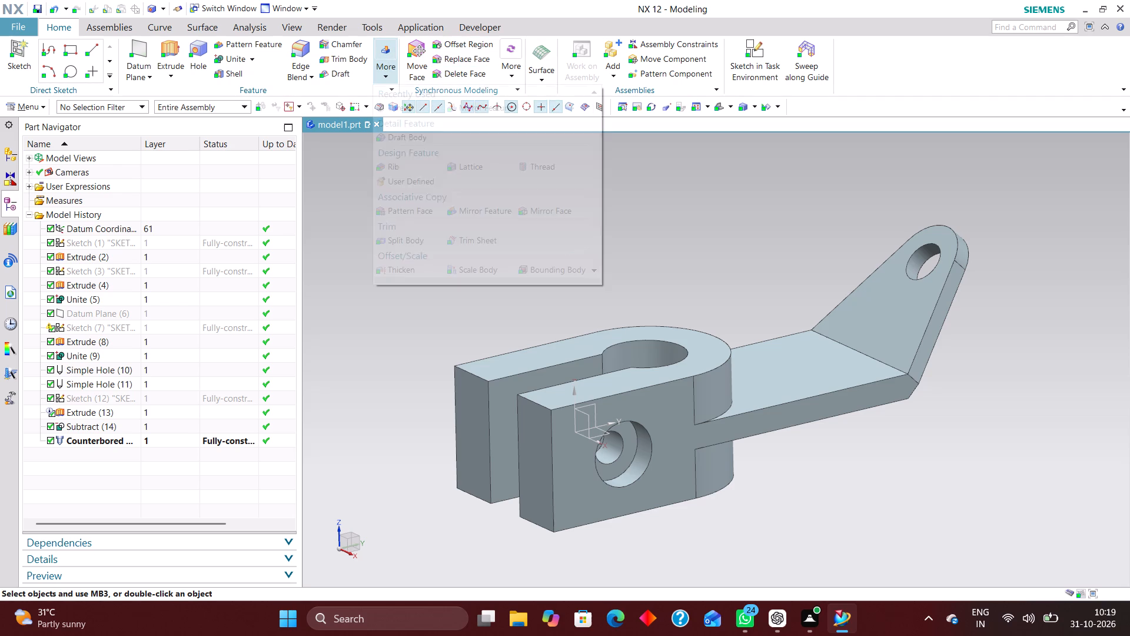
pyautogui.click(483, 104)
pyautogui.click(631, 441)
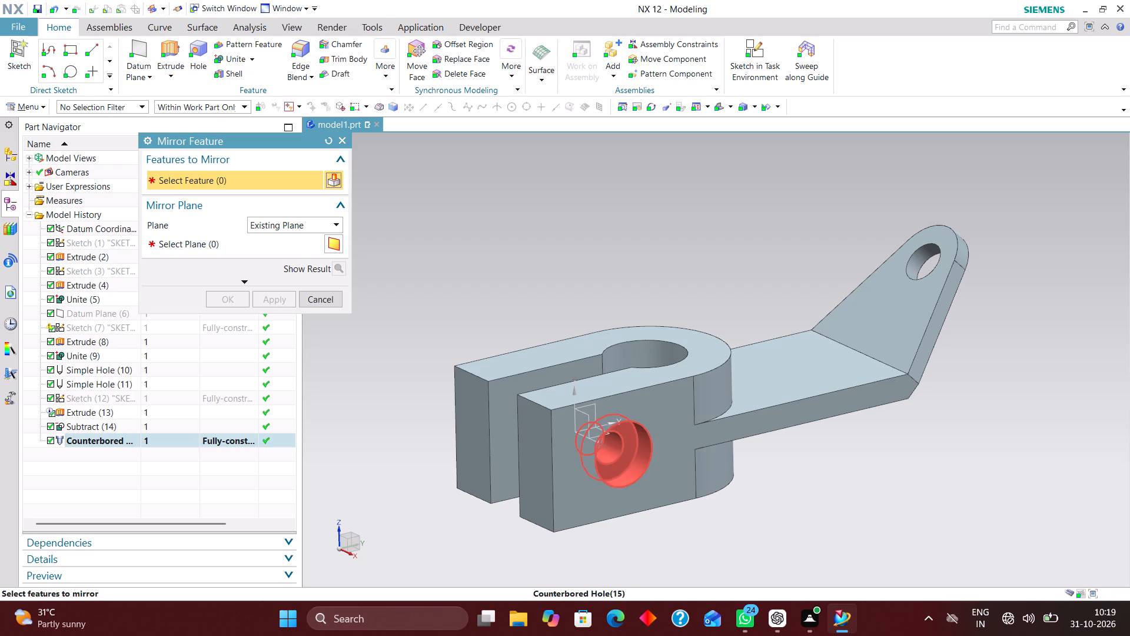
pyautogui.click(254, 248)
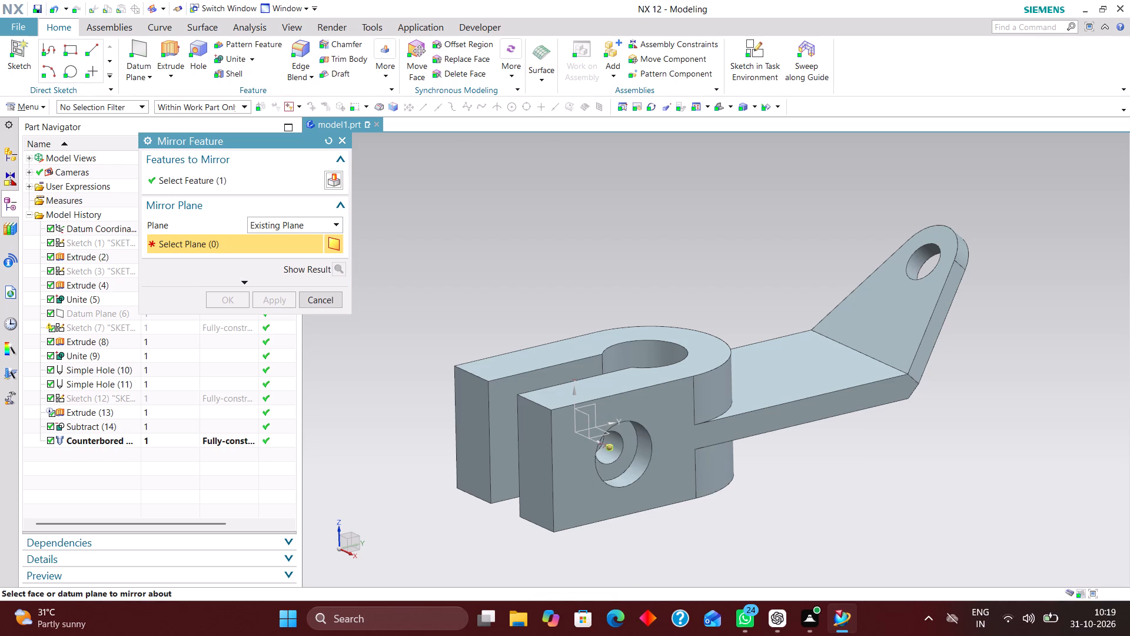
pyautogui.moveTo(466, 339); pyautogui.dragTo(517, 364, button='middle')
pyautogui.scroll(1, 514, 366)
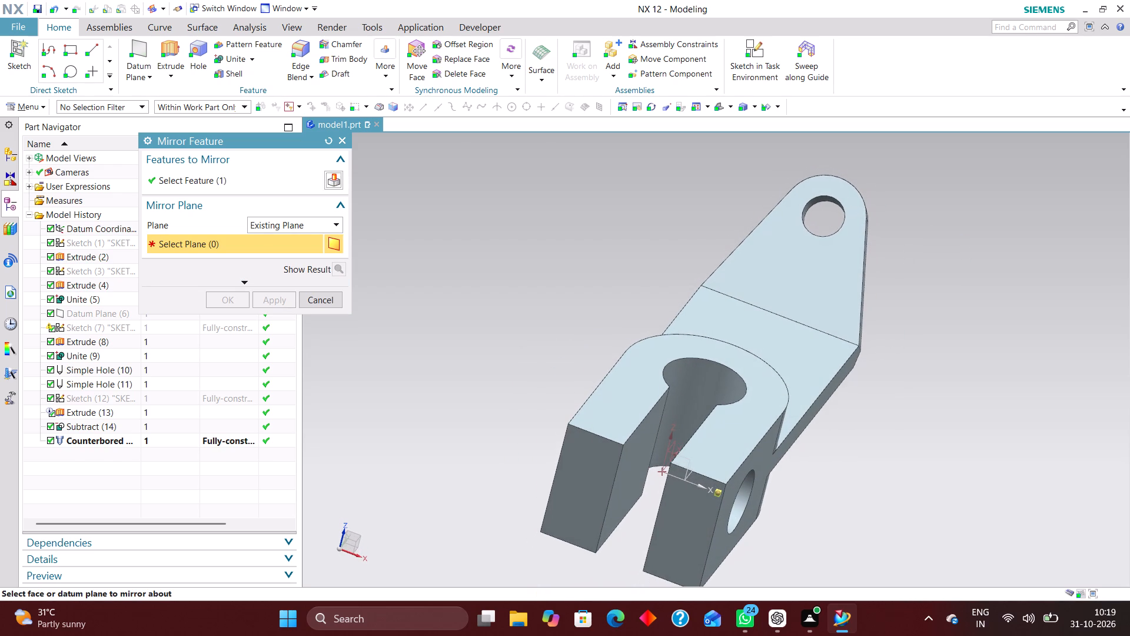
pyautogui.click(673, 448)
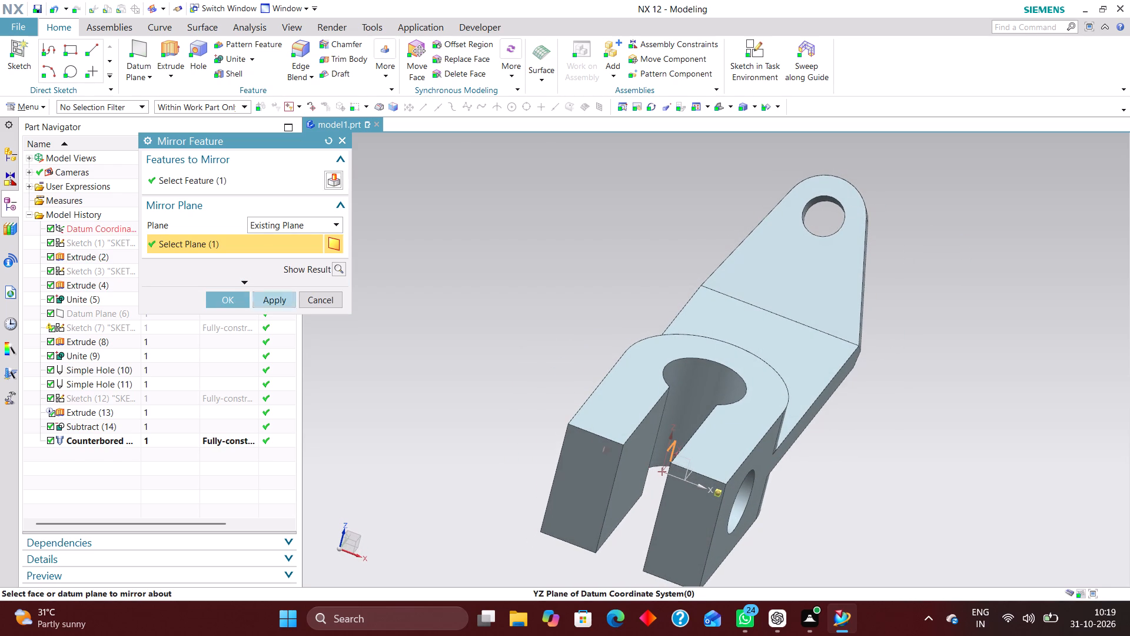
pyautogui.click(232, 299)
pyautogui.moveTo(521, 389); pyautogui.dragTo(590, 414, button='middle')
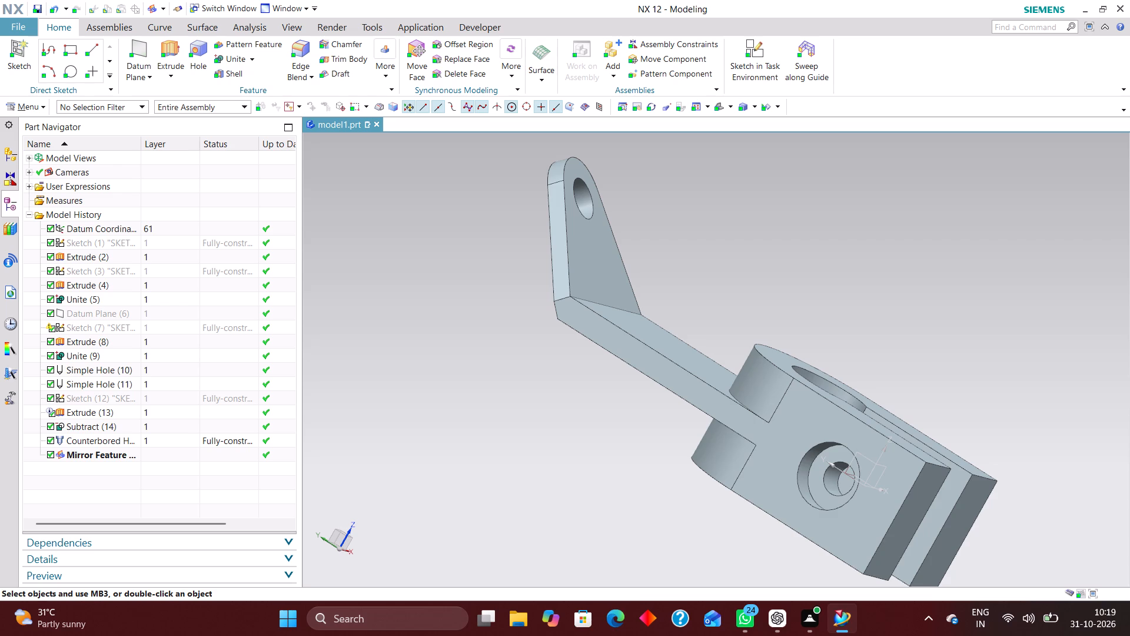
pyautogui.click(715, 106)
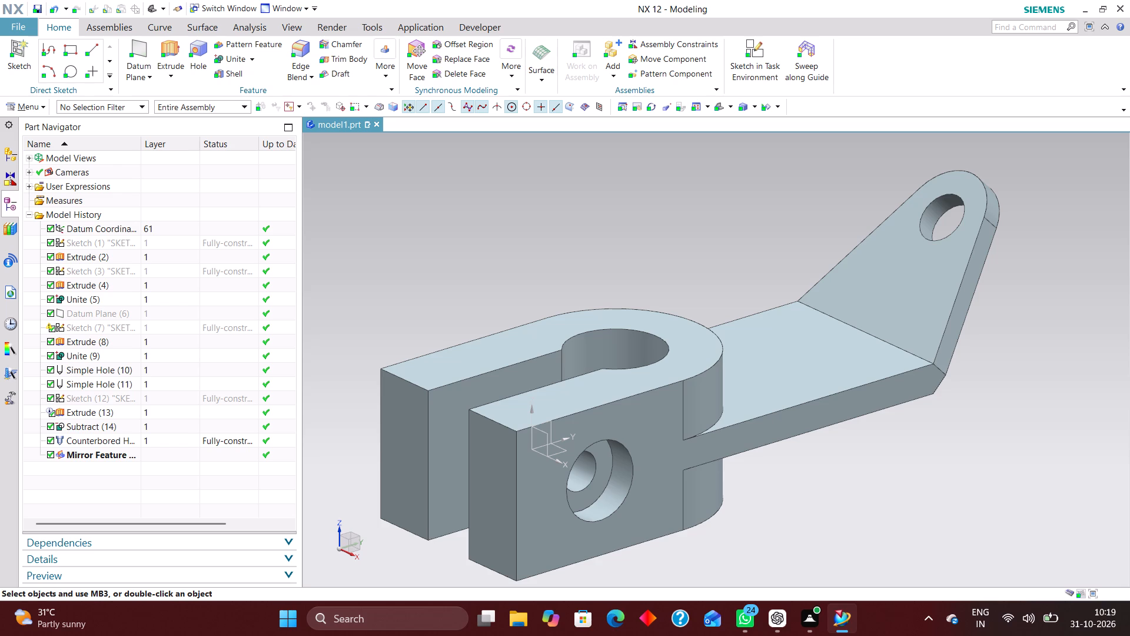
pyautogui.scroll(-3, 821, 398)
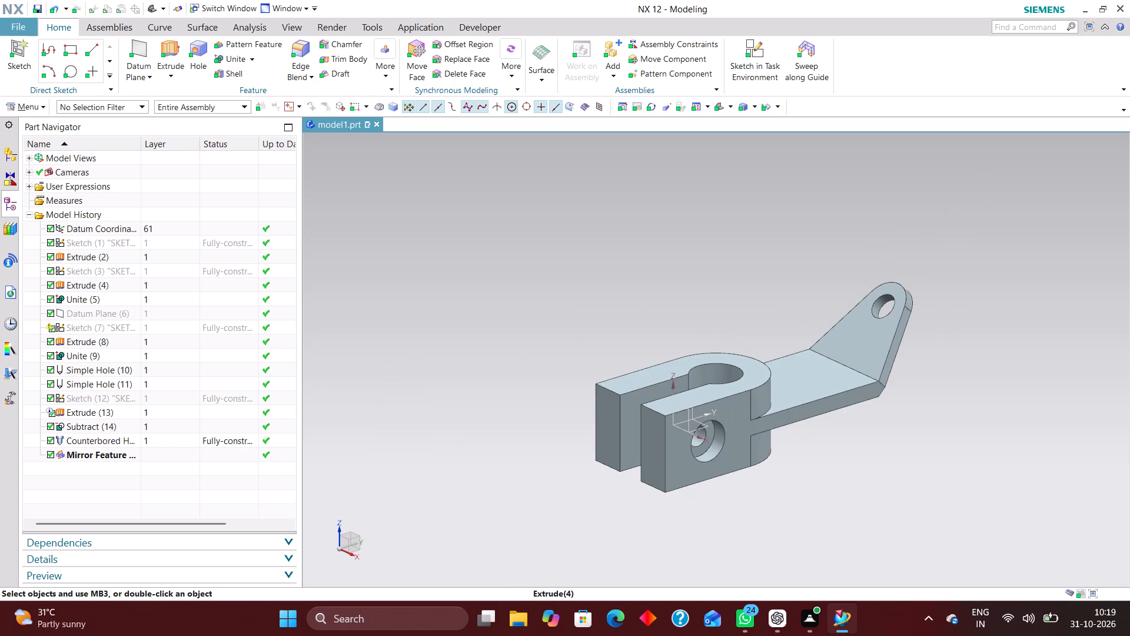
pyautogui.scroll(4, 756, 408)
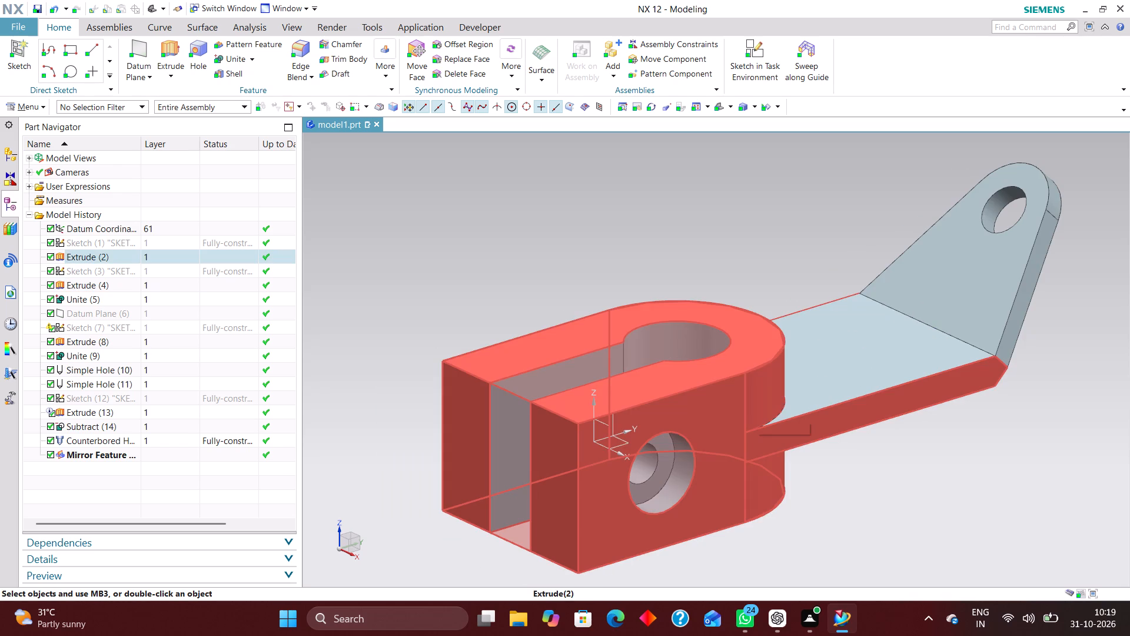
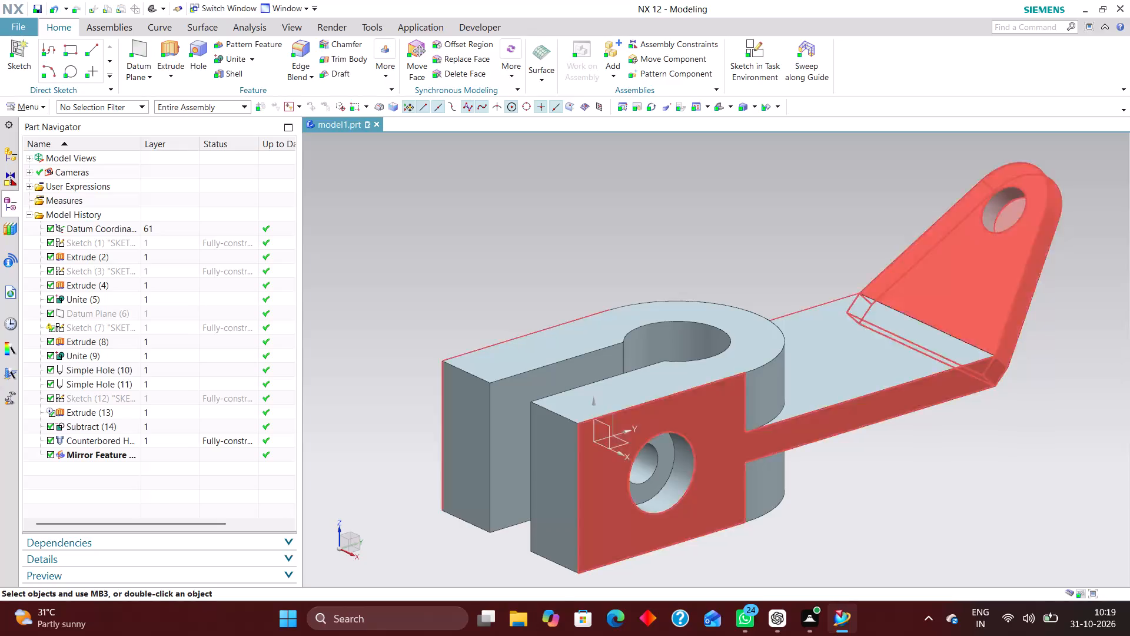
# Examine the bracket from above and at an angle, around the flat arm between the slotted clamp and angled lug.
pyautogui.moveTo(877, 389); pyautogui.dragTo(850, 440, button='middle')
pyautogui.scroll(1, 895, 456)
pyautogui.moveTo(1032, 519); pyautogui.dragTo(932, 515, button='right')
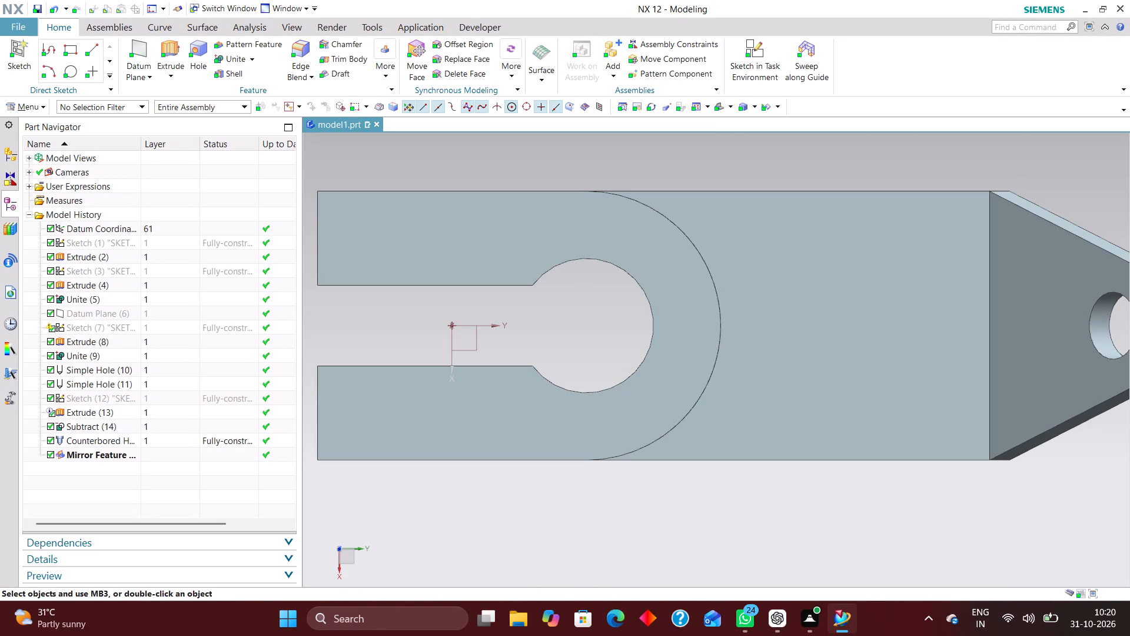
pyautogui.middleClick(976, 518)
pyautogui.moveTo(1010, 519); pyautogui.dragTo(921, 513, button='right')
pyautogui.scroll(-4, 904, 483)
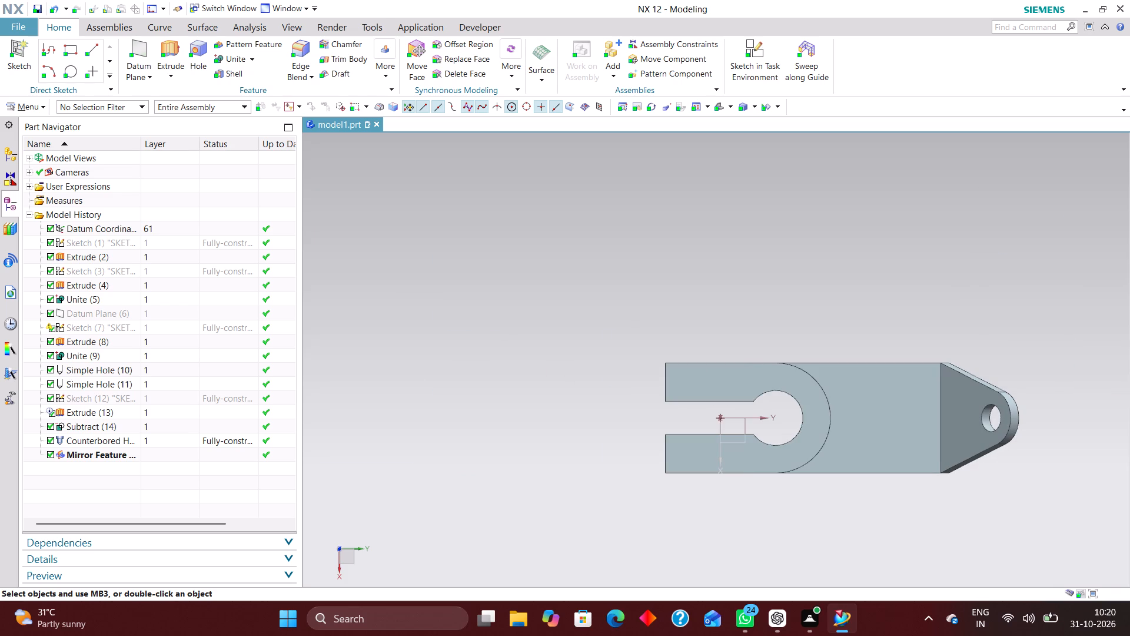
pyautogui.scroll(1, 1000, 531)
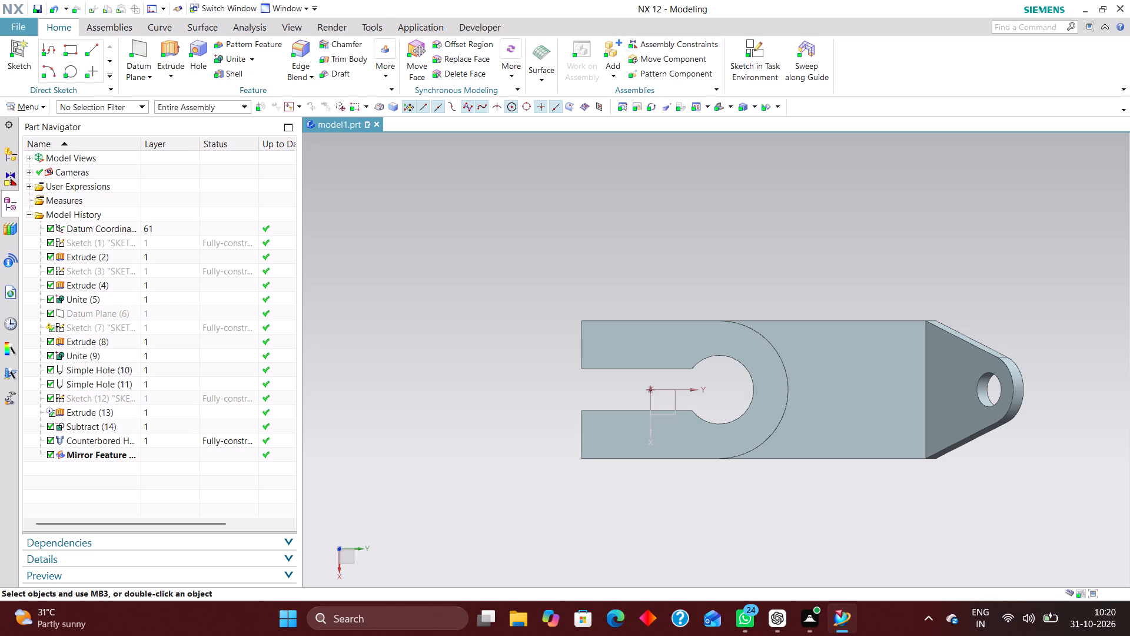
pyautogui.moveTo(906, 519); pyautogui.dragTo(898, 482, button='middle')
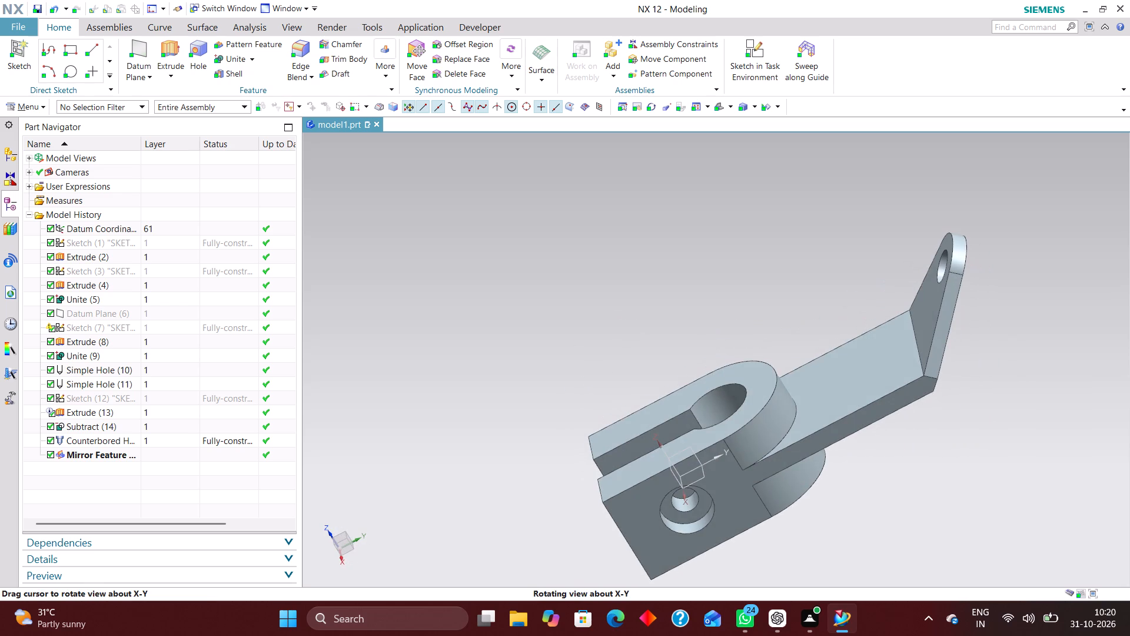
pyautogui.moveTo(898, 482); pyautogui.dragTo(897, 482, button='middle')
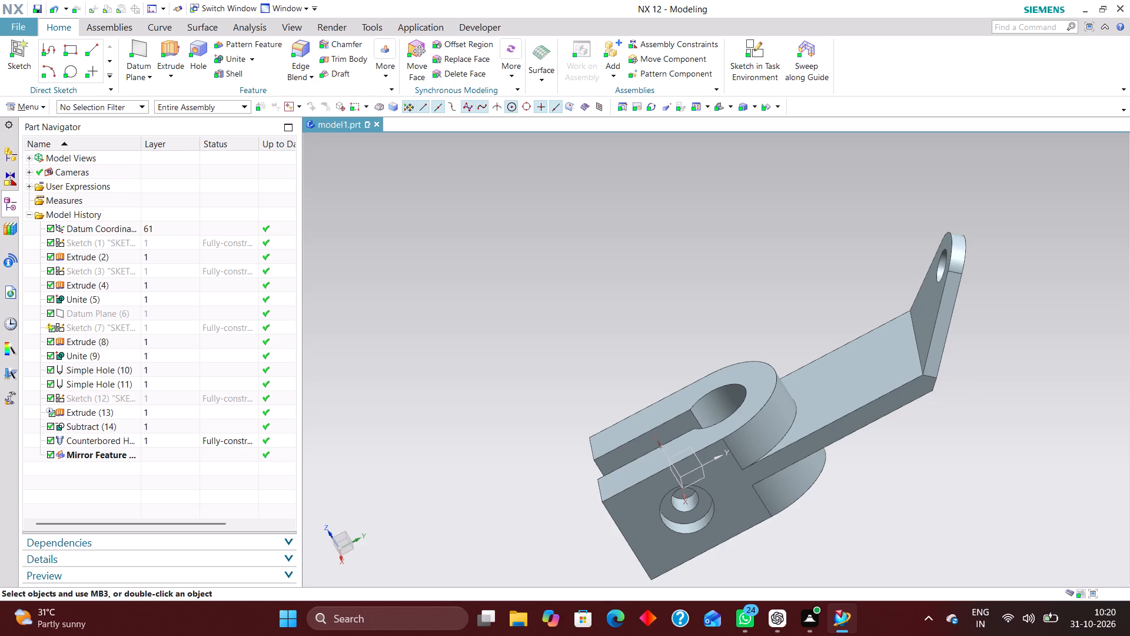
# Create a sketch in the task environment on the XY plane of the datum coordinate system.
pyautogui.click(719, 107)
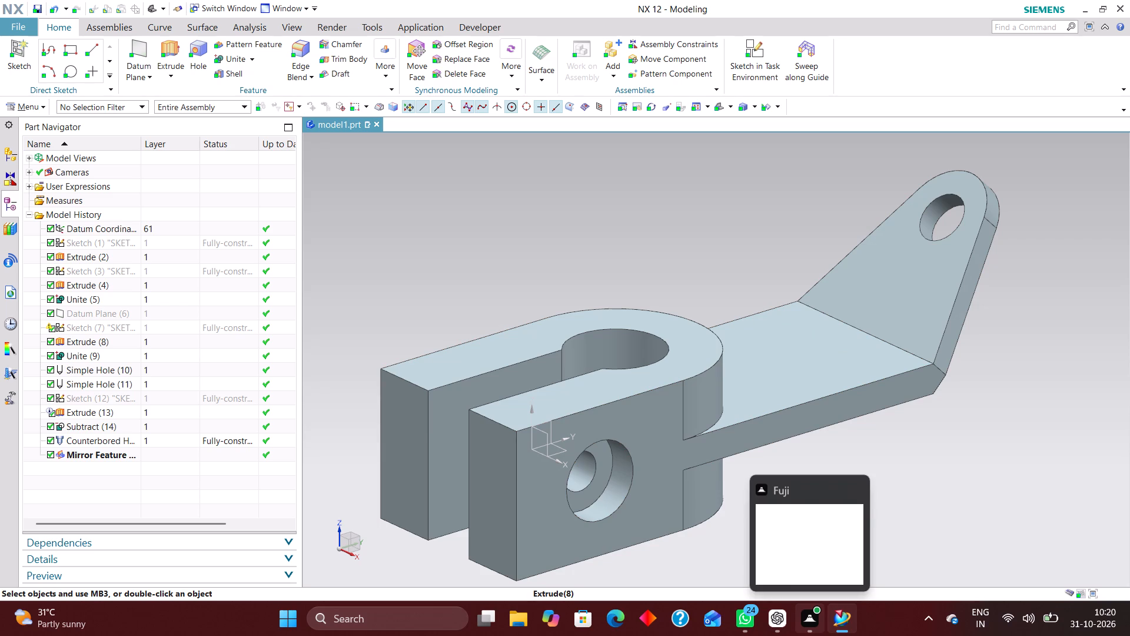
pyautogui.click(750, 53)
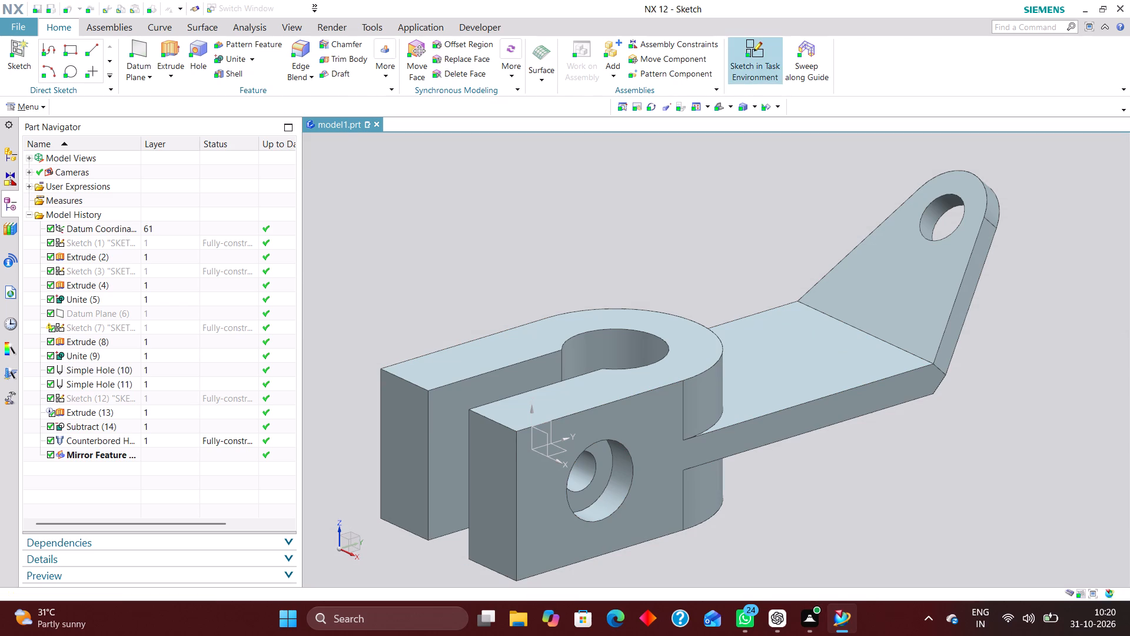
pyautogui.click(559, 454)
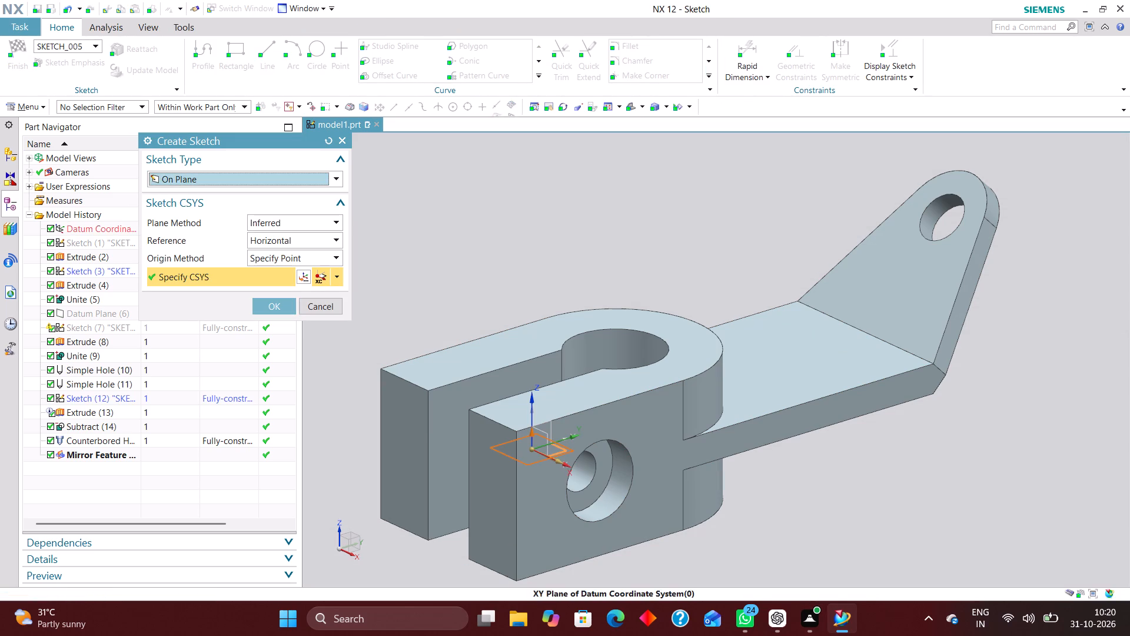
pyautogui.click(285, 306)
# Sketch a slot outline on the flat arm: two parallel lines crossing its side edge, capped by an arc of about 10.8 mm radius.
pyautogui.scroll(-4, 470, 350)
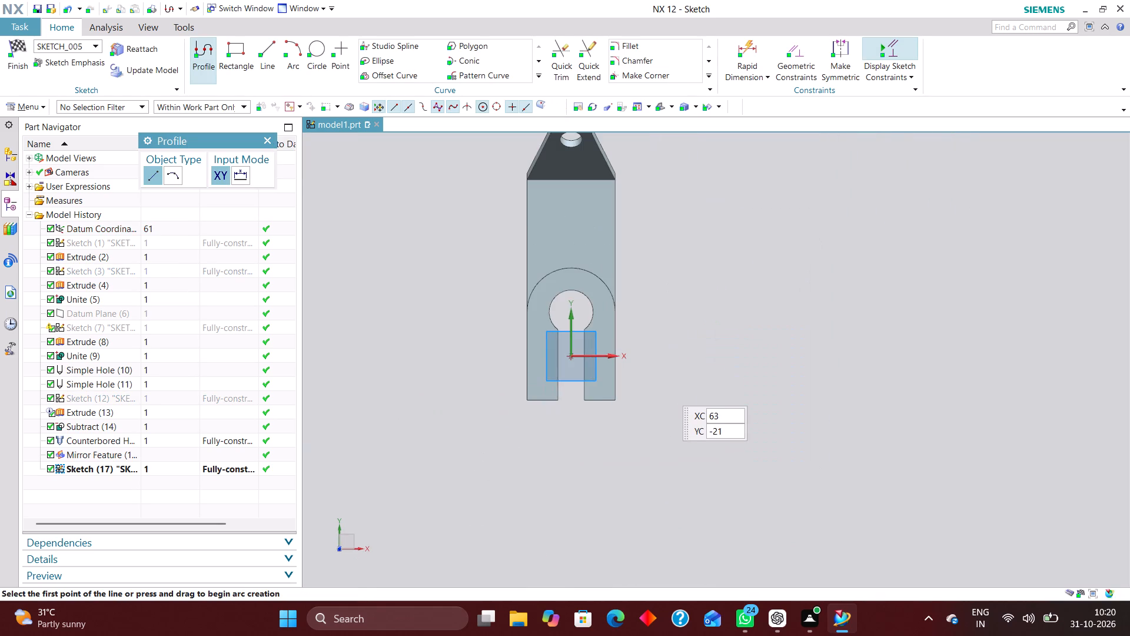
pyautogui.moveTo(656, 378); pyautogui.dragTo(598, 417, button='middle')
pyautogui.moveTo(792, 342); pyautogui.dragTo(649, 344, button='right')
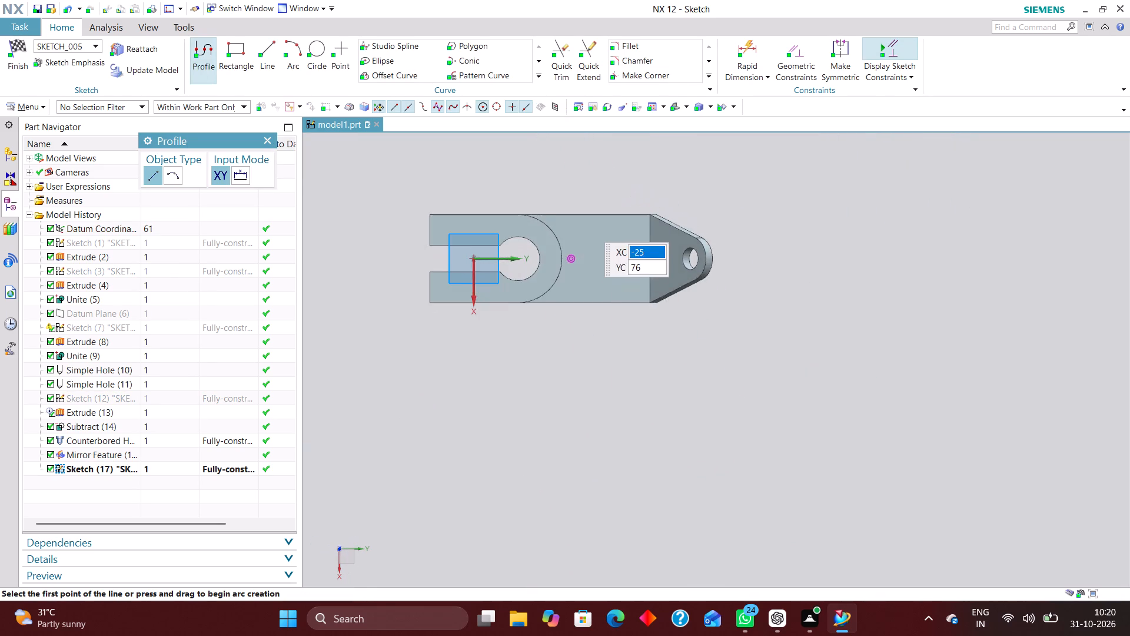
pyautogui.scroll(3, 584, 233)
pyautogui.click(262, 46)
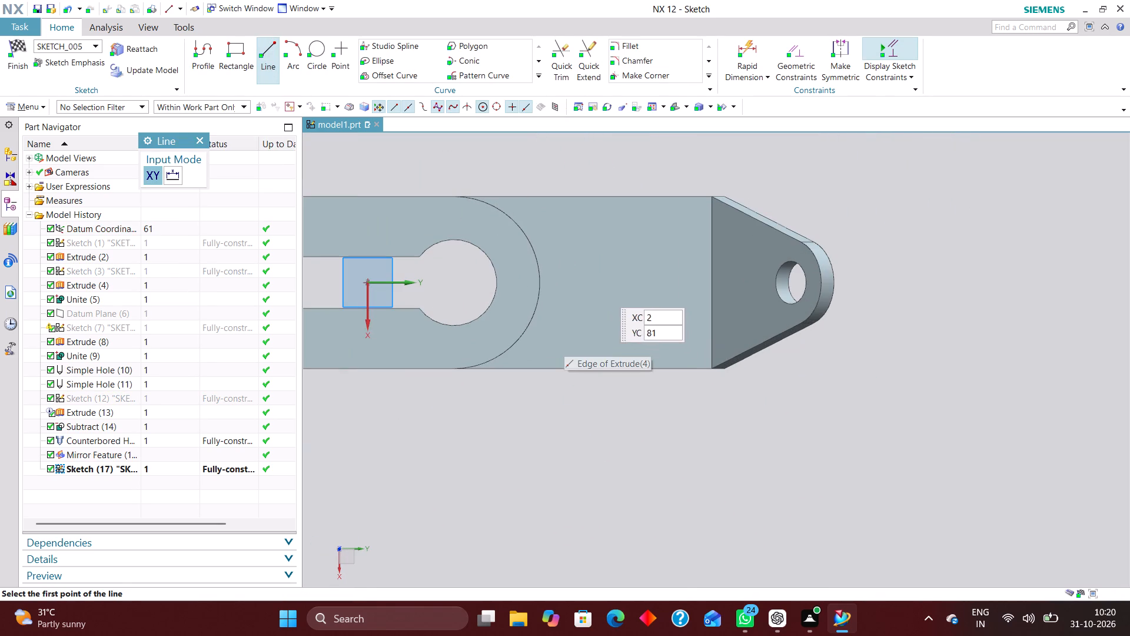
pyautogui.click(600, 287)
pyautogui.click(604, 424)
pyautogui.click(662, 284)
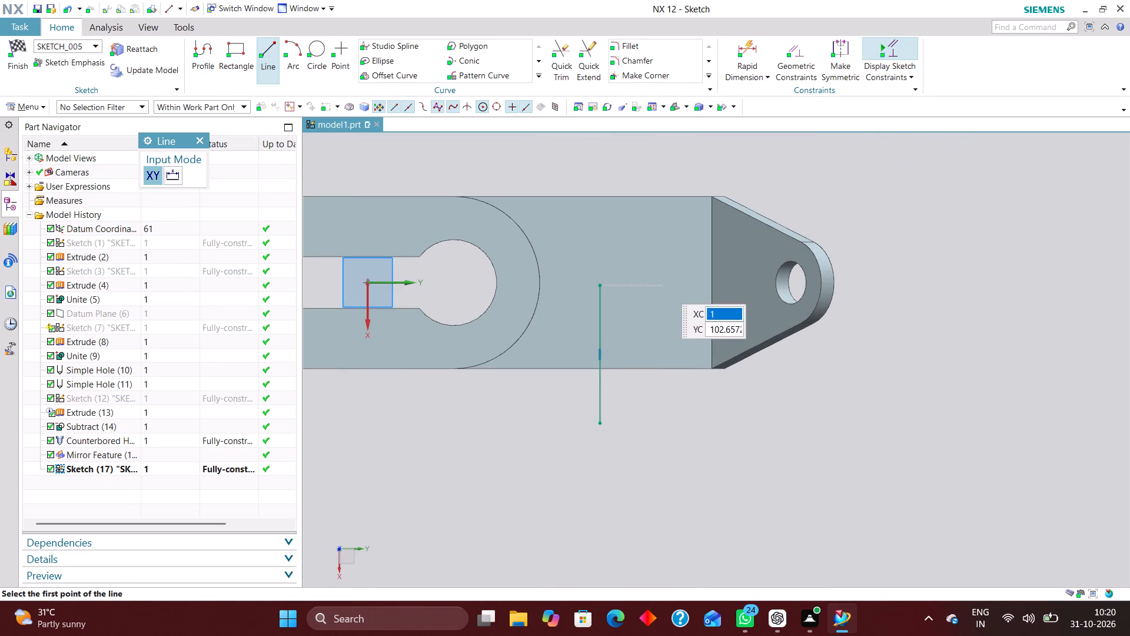
pyautogui.click(669, 434)
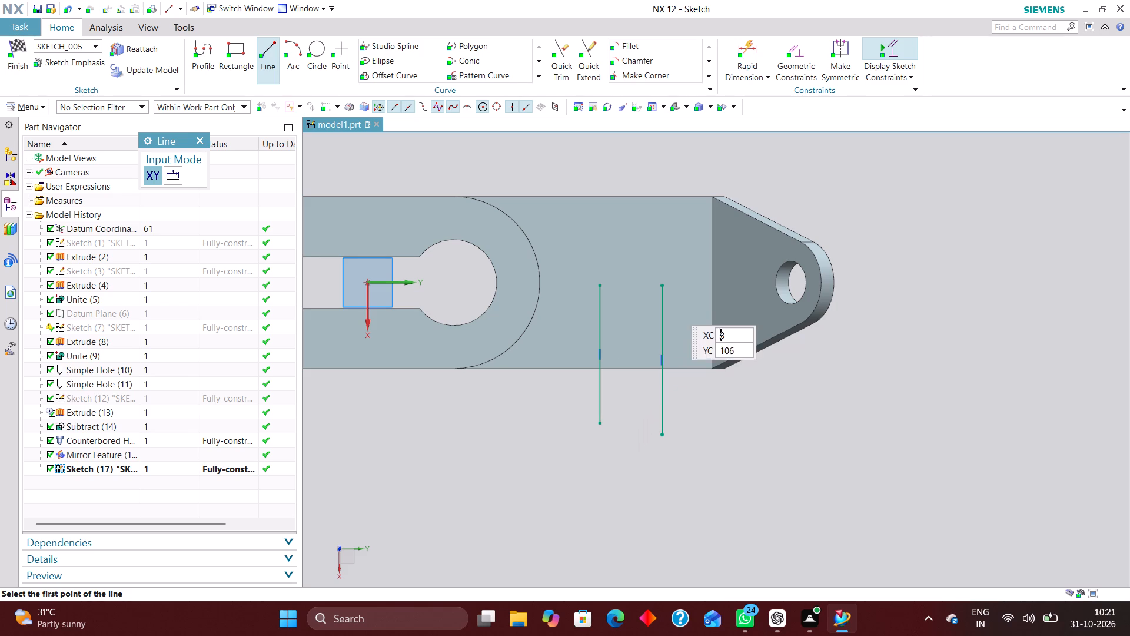
pyautogui.click(297, 48)
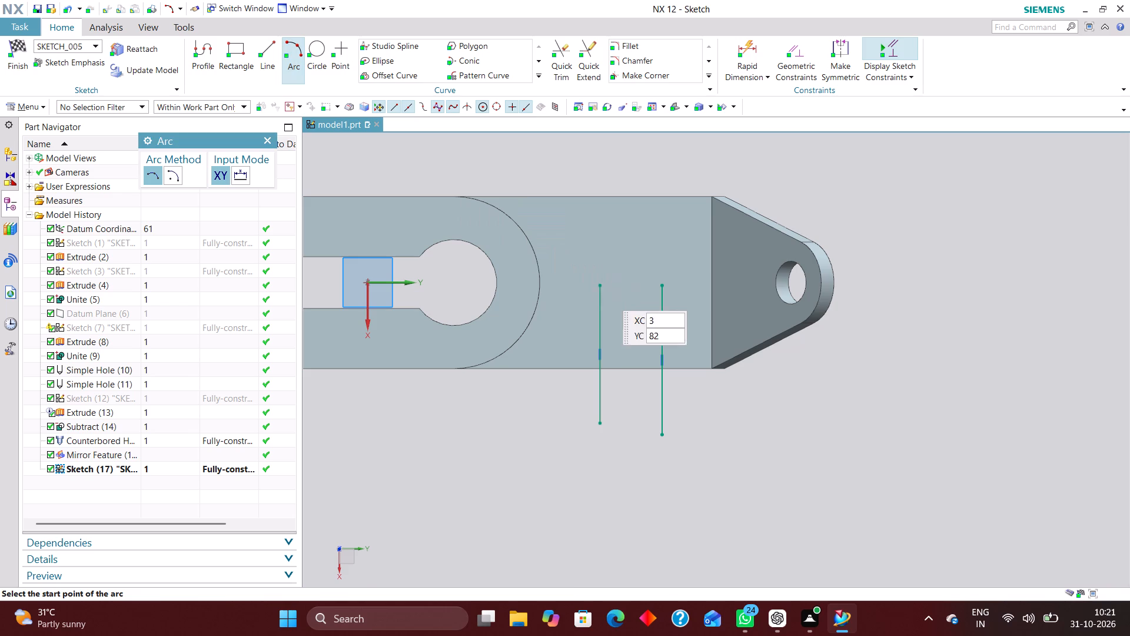
pyautogui.click(600, 287)
pyautogui.click(667, 285)
pyautogui.click(624, 246)
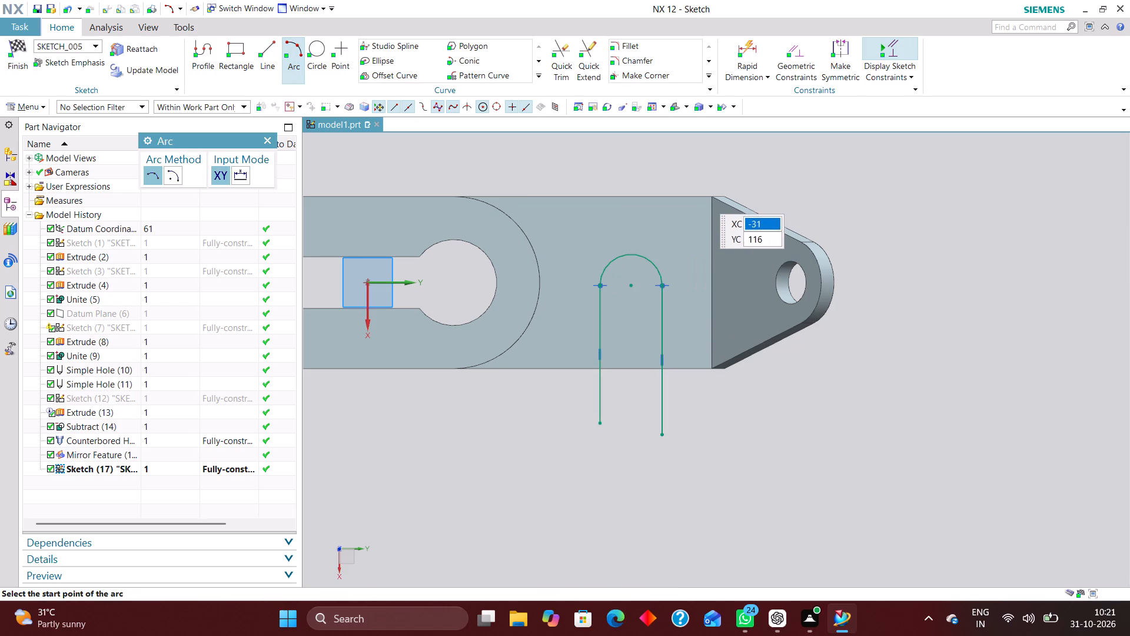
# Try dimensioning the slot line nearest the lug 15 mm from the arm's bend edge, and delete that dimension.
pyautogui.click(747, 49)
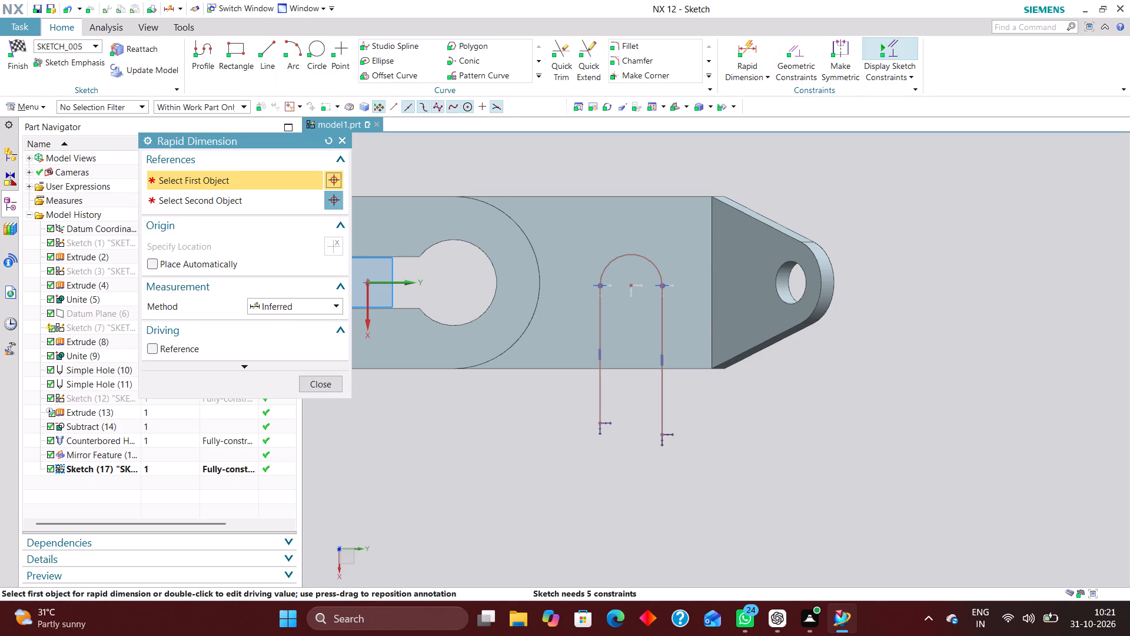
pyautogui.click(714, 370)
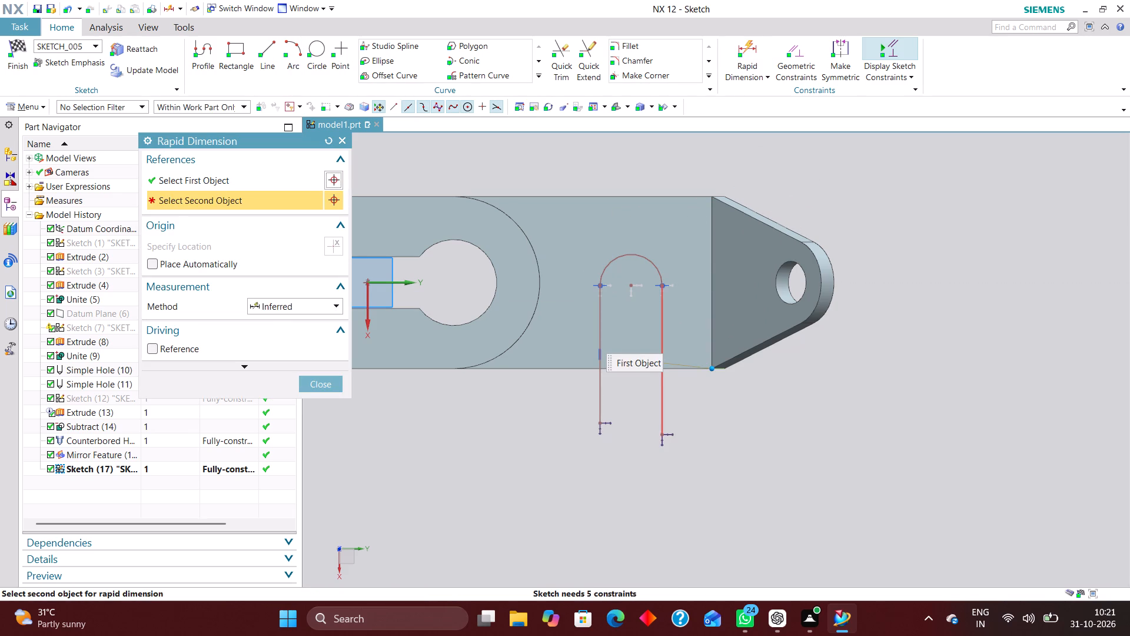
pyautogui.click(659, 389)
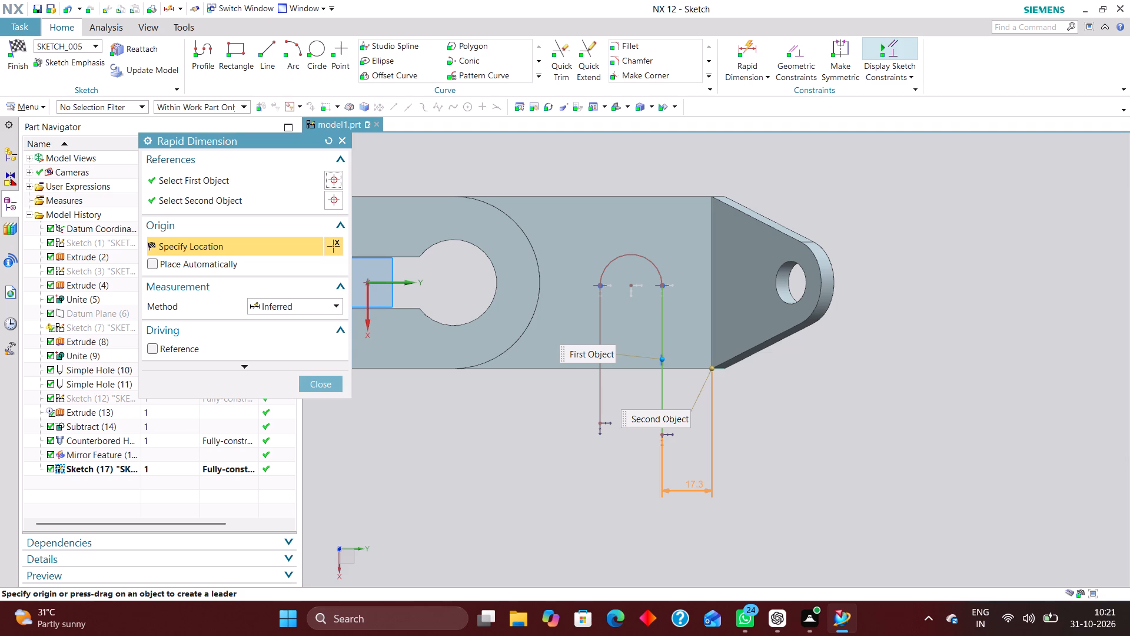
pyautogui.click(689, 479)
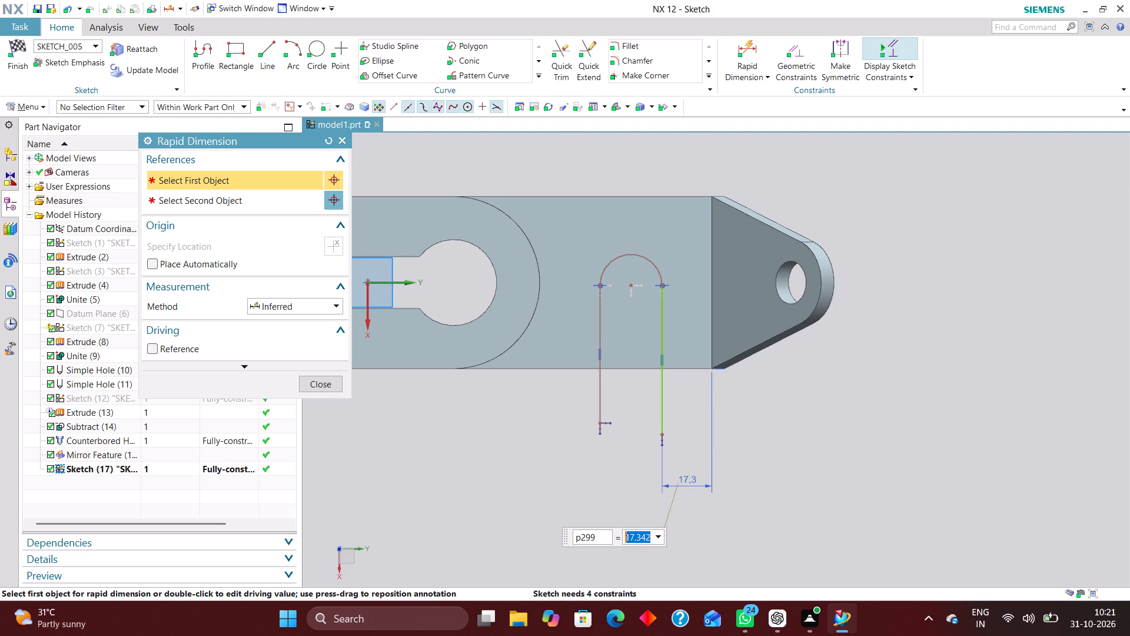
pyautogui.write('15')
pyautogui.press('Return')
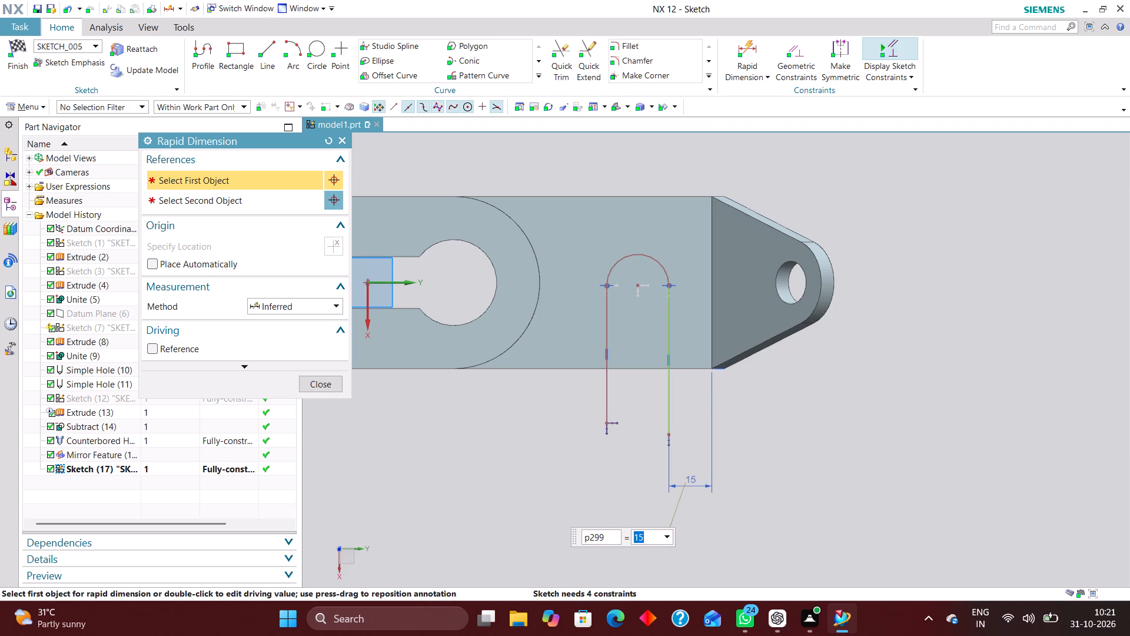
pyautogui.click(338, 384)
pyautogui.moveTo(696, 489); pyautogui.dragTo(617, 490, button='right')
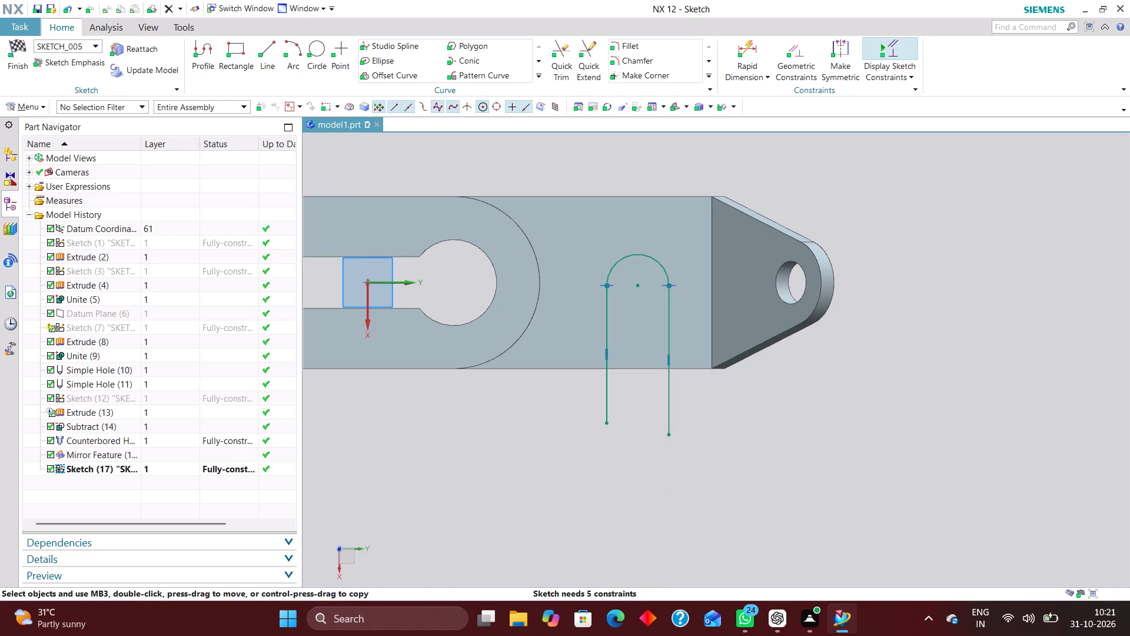
# Dimension the slot arc's centre 30 mm from the bend edge between the arm and the lug.
pyautogui.click(749, 51)
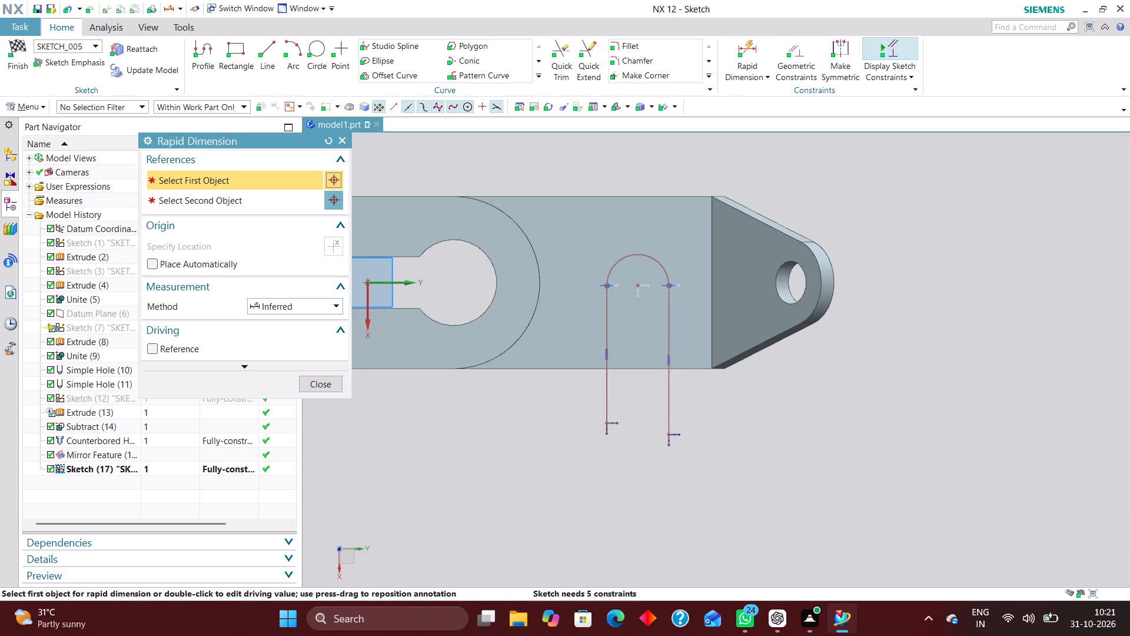
pyautogui.click(713, 365)
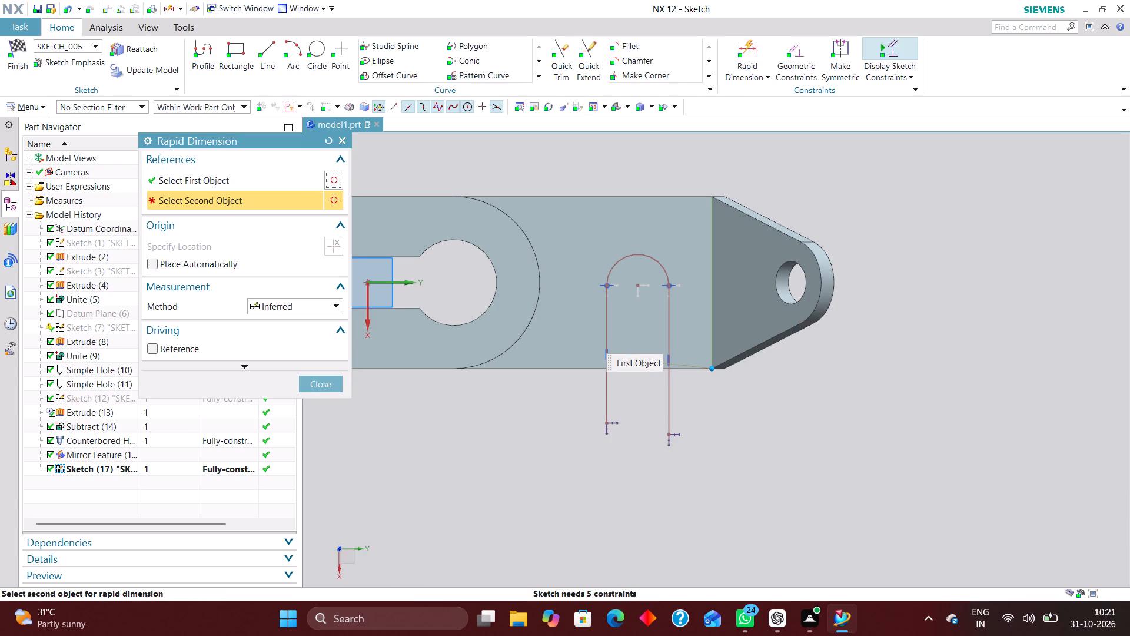
pyautogui.click(637, 285)
pyautogui.click(683, 489)
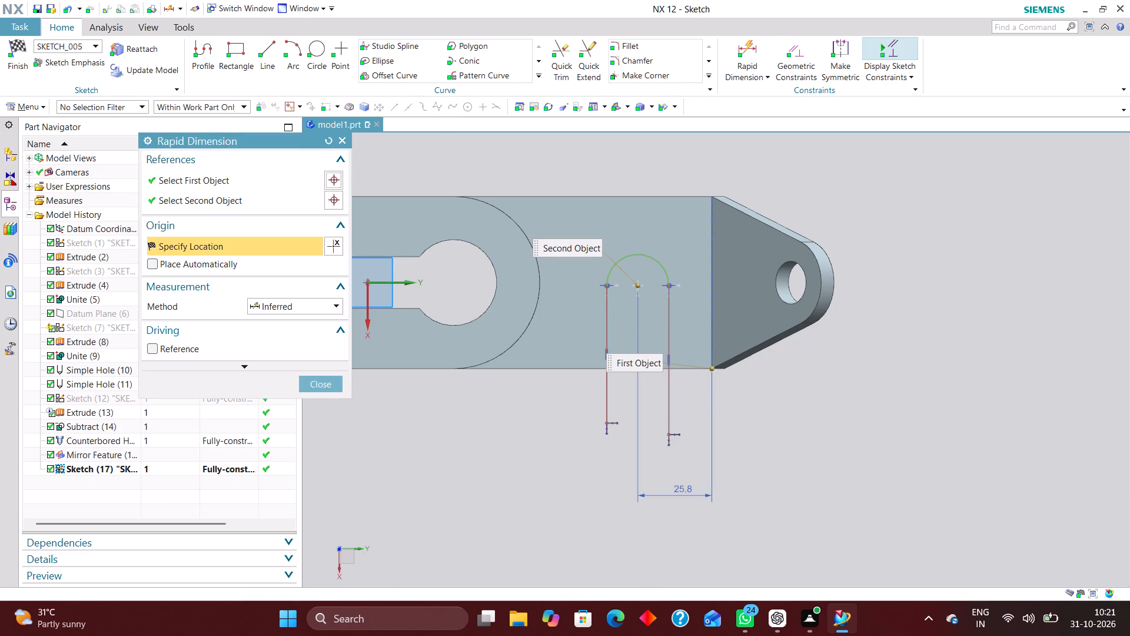
pyautogui.write('30')
pyautogui.press('Return')
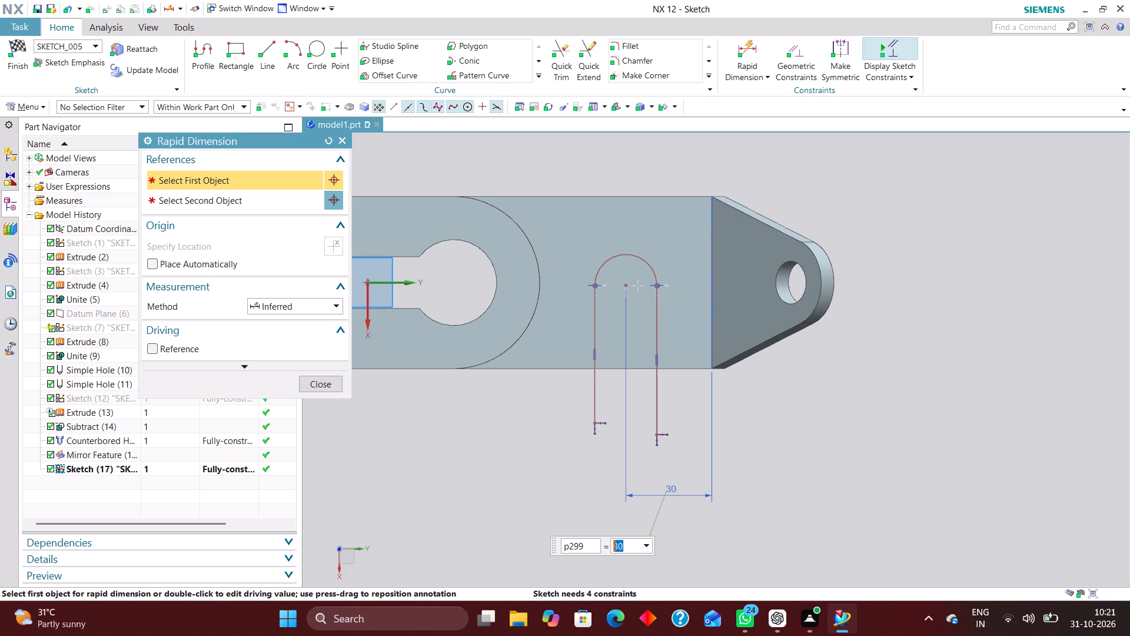
# Add a radial dimension of 9 mm to the slot's end arc.
pyautogui.click(305, 307)
pyautogui.click(301, 410)
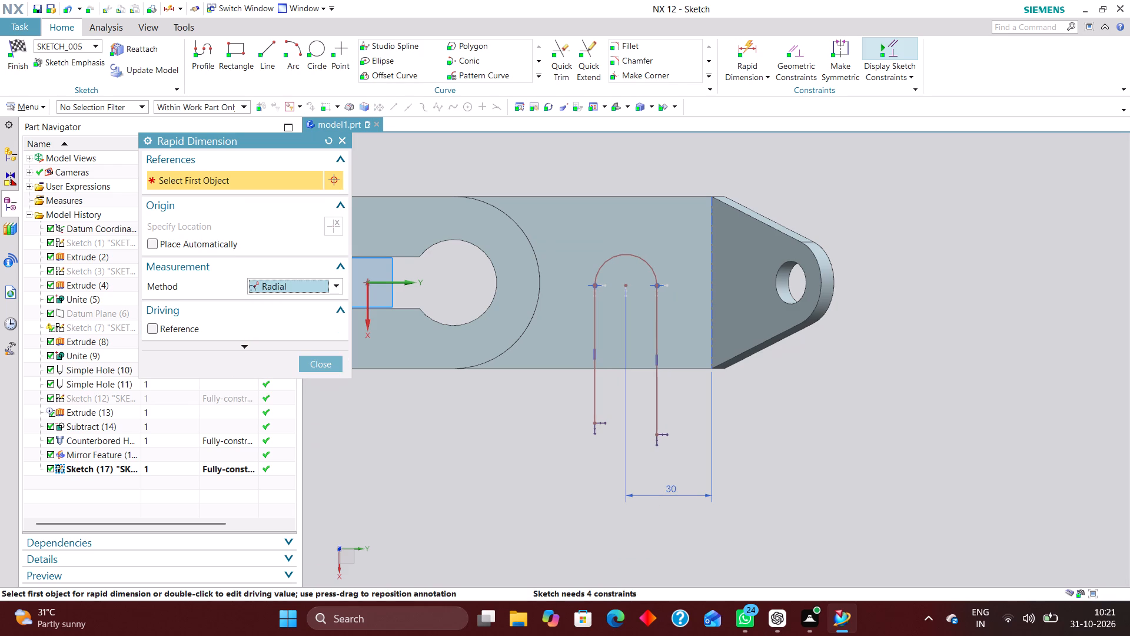
pyautogui.click(642, 259)
pyautogui.click(659, 243)
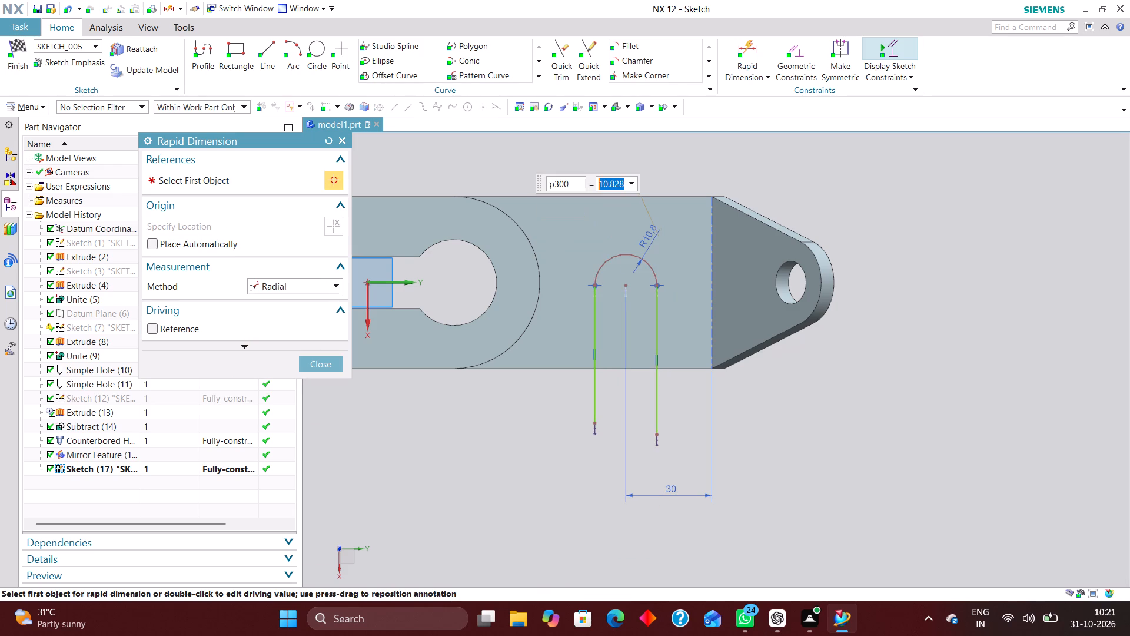
pyautogui.press('9')
pyautogui.press('Return')
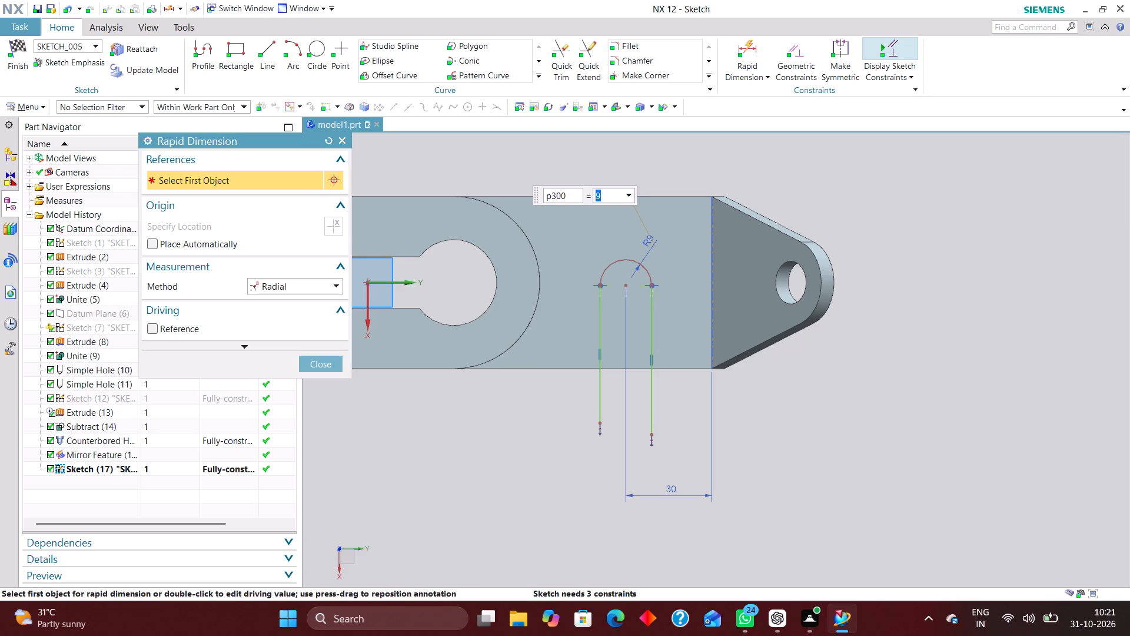
# Dimension the slot arc's centre 30 mm from the arm's long side edge opposite the slot's open end.
pyautogui.scroll(-2, 684, 286)
pyautogui.click(321, 288)
pyautogui.click(319, 300)
pyautogui.scroll(2, 658, 260)
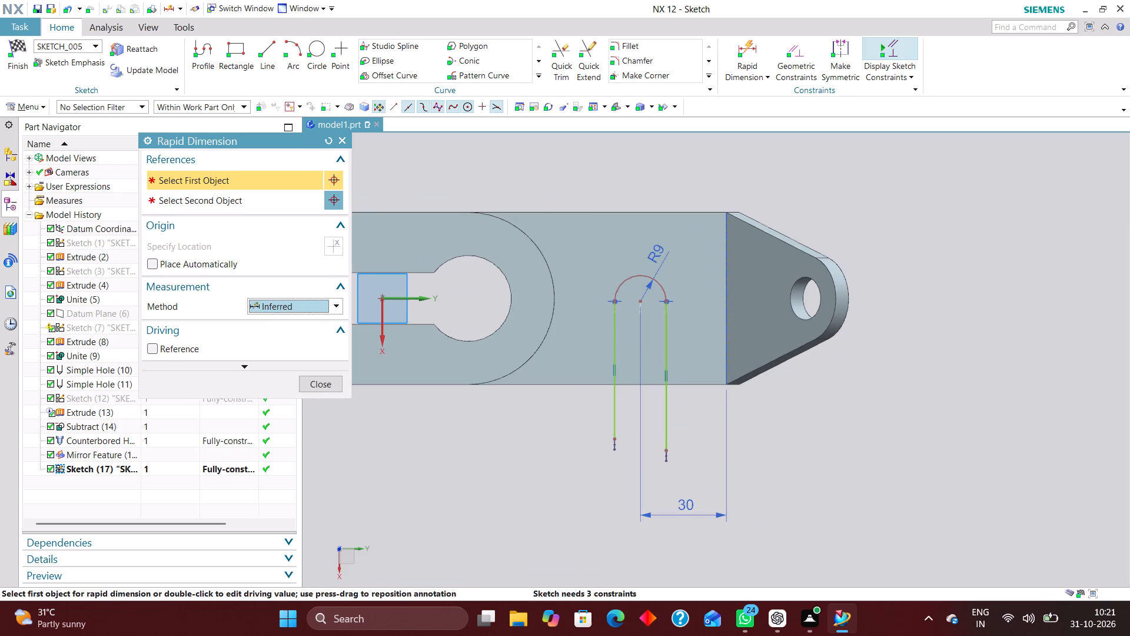
pyautogui.click(640, 213)
pyautogui.click(640, 299)
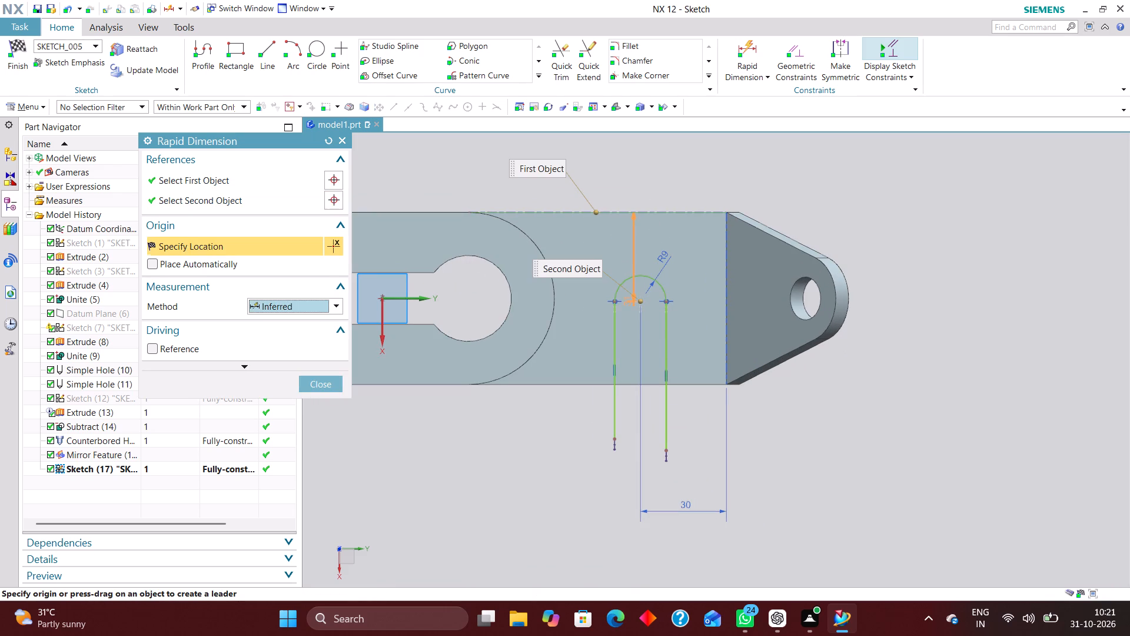
pyautogui.click(567, 251)
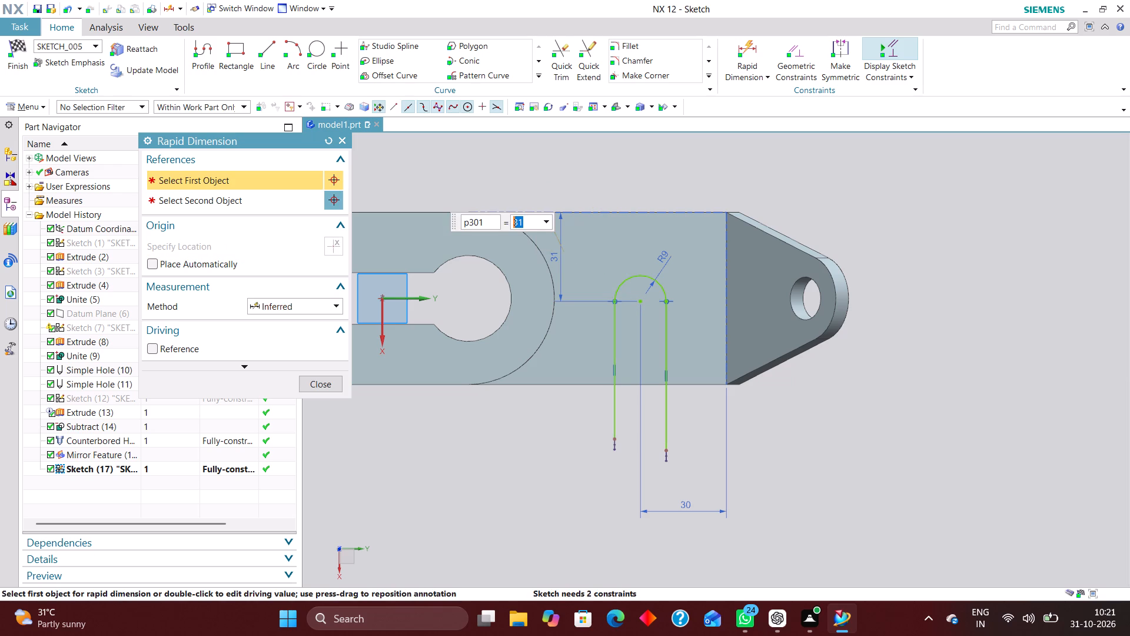
pyautogui.write('30')
pyautogui.press('Return')
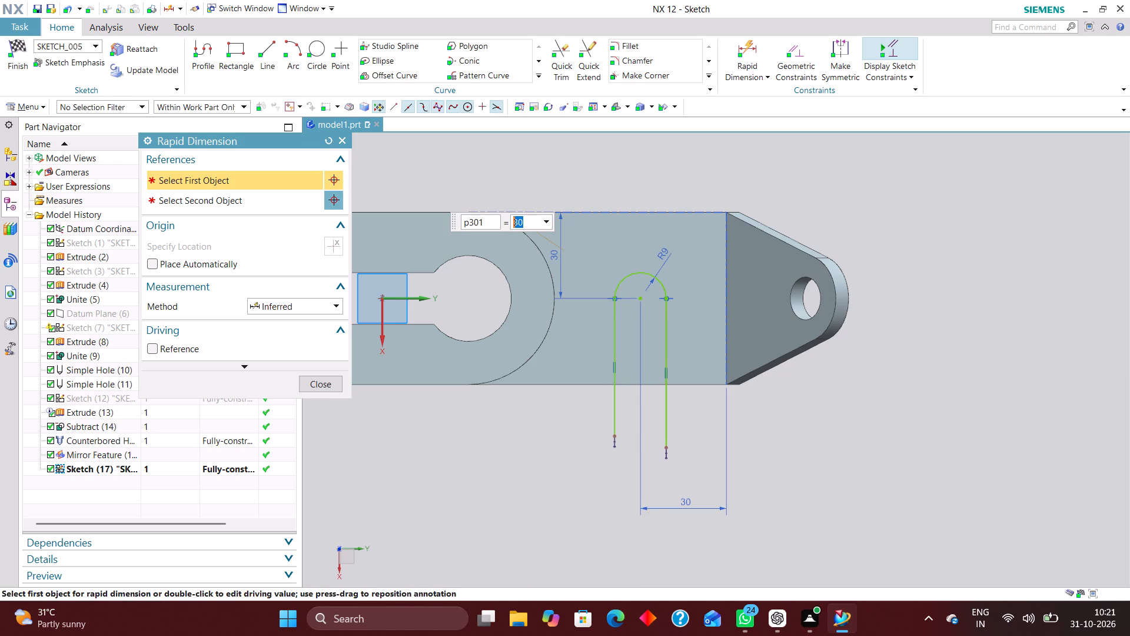
# Draw a straight line across both slot legs, parallel to the arm's side edge and just outside it.
pyautogui.click(267, 48)
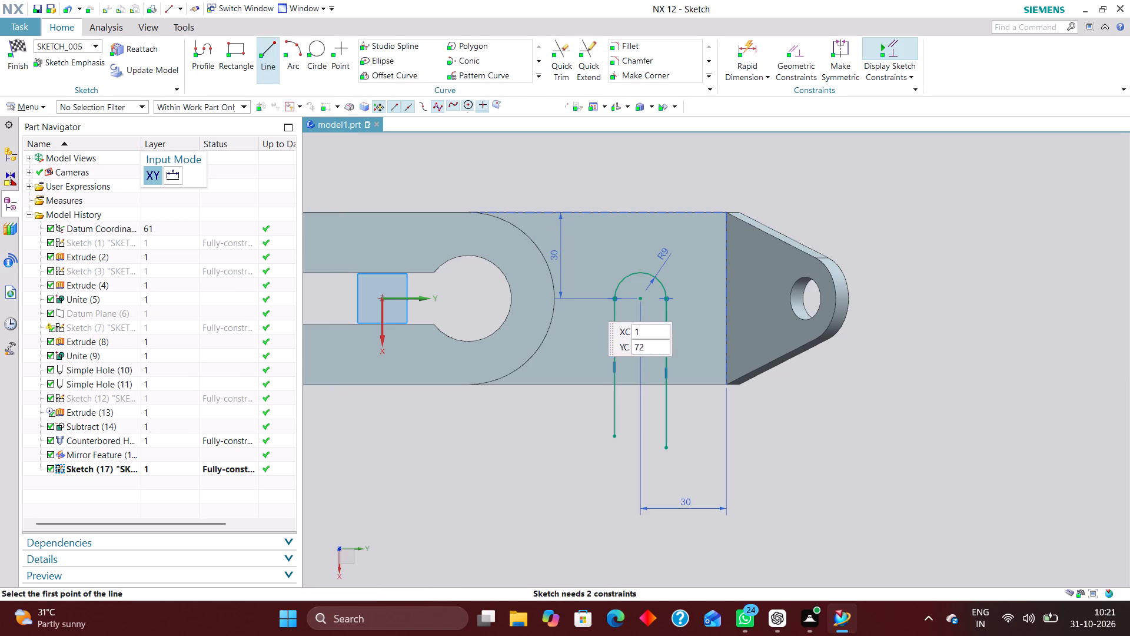
pyautogui.scroll(4, 611, 355)
pyautogui.moveTo(542, 448); pyautogui.dragTo(551, 448)
pyautogui.click(778, 450)
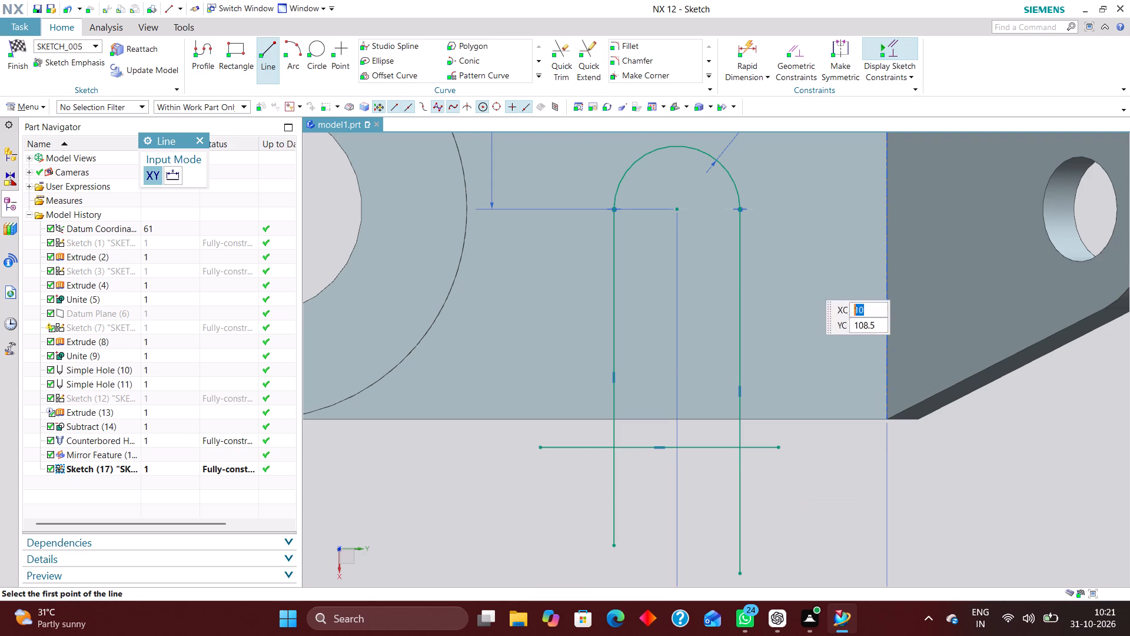
# Dimension the vertical distance from the slot arc's centre to the straight line drawn across the open ends of the legs.
pyautogui.click(796, 52)
pyautogui.scroll(-2, 647, 273)
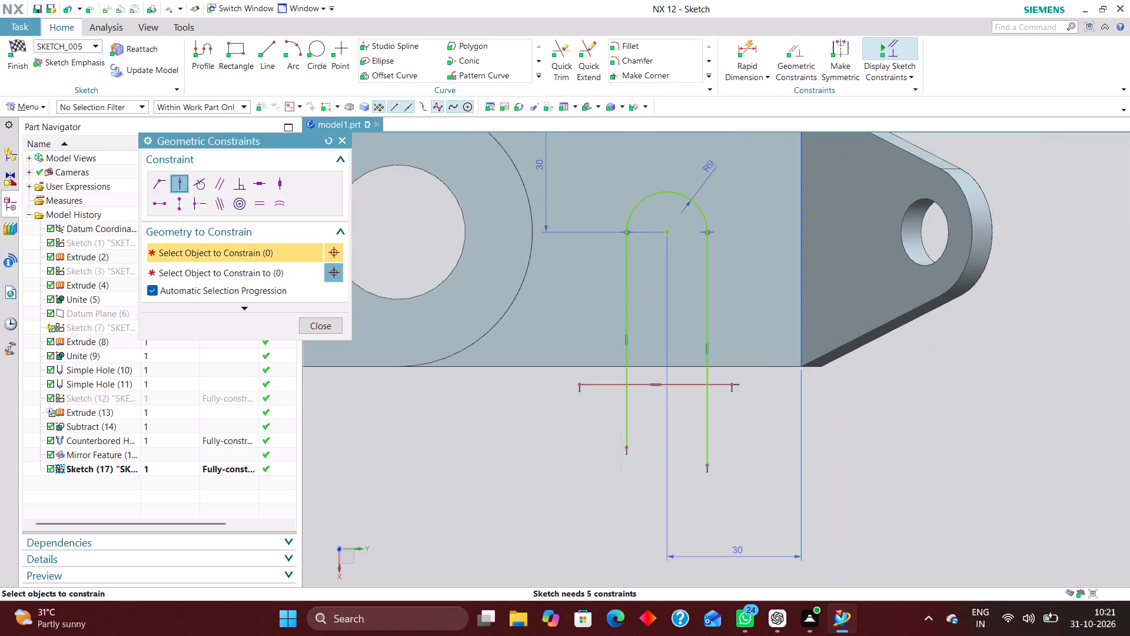
pyautogui.scroll(-1, 667, 284)
pyautogui.click(750, 45)
pyautogui.scroll(-1, 667, 312)
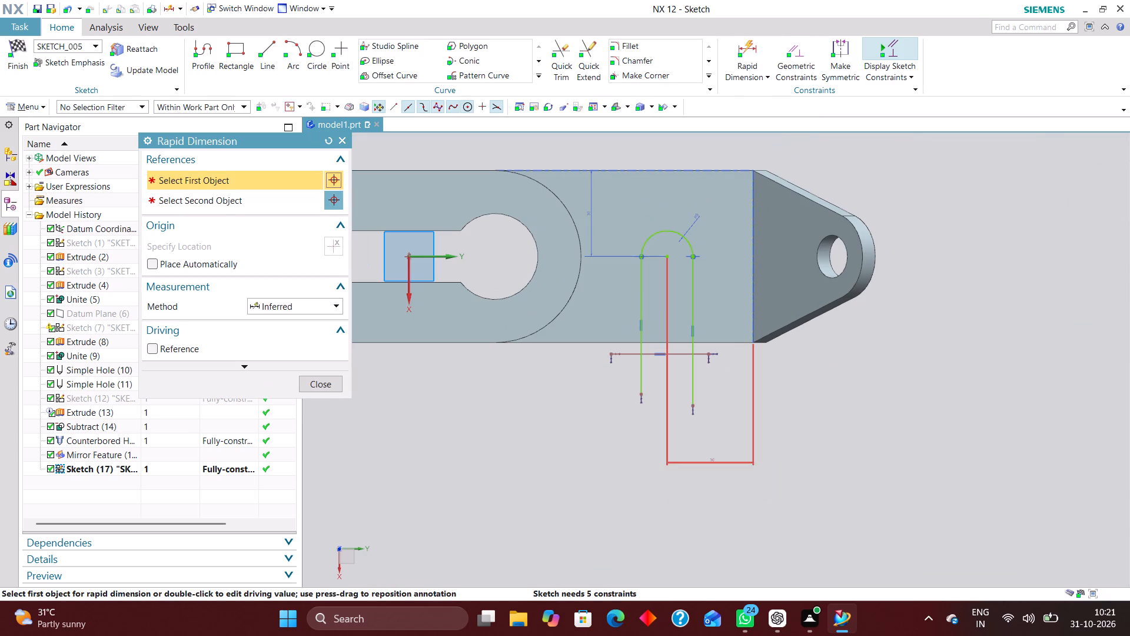
pyautogui.scroll(2, 666, 264)
pyautogui.click(666, 253)
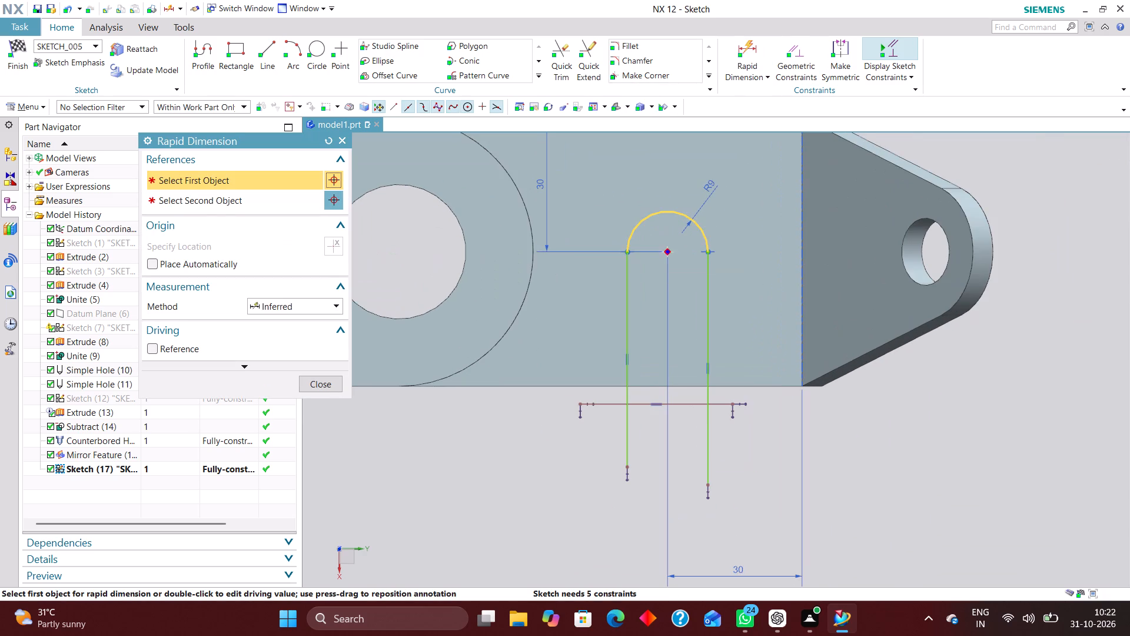
pyautogui.click(640, 403)
pyautogui.click(764, 330)
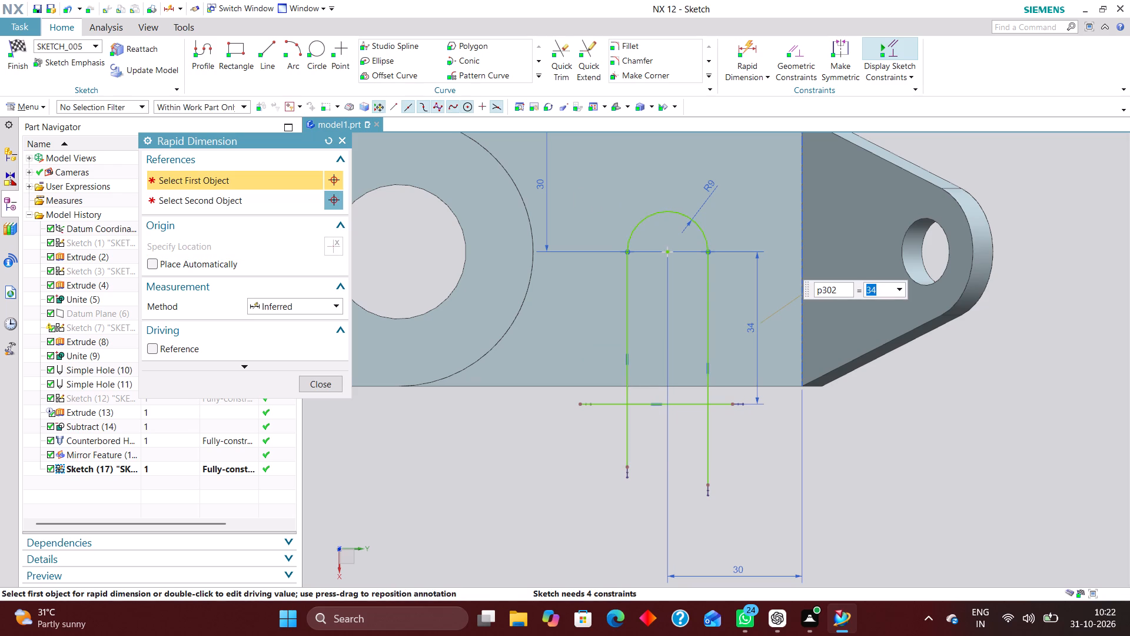
pyautogui.click(331, 379)
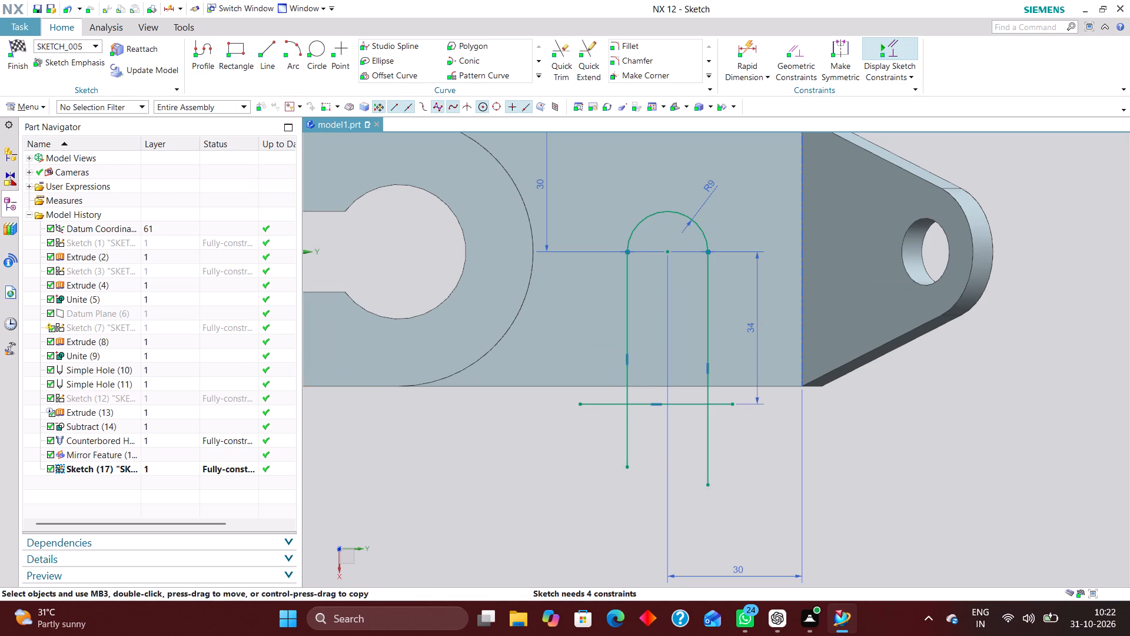
# Trim the overhanging ends of the closing line and both slot legs to leave a closed slot profile, and finish the sketch.
pyautogui.click(559, 52)
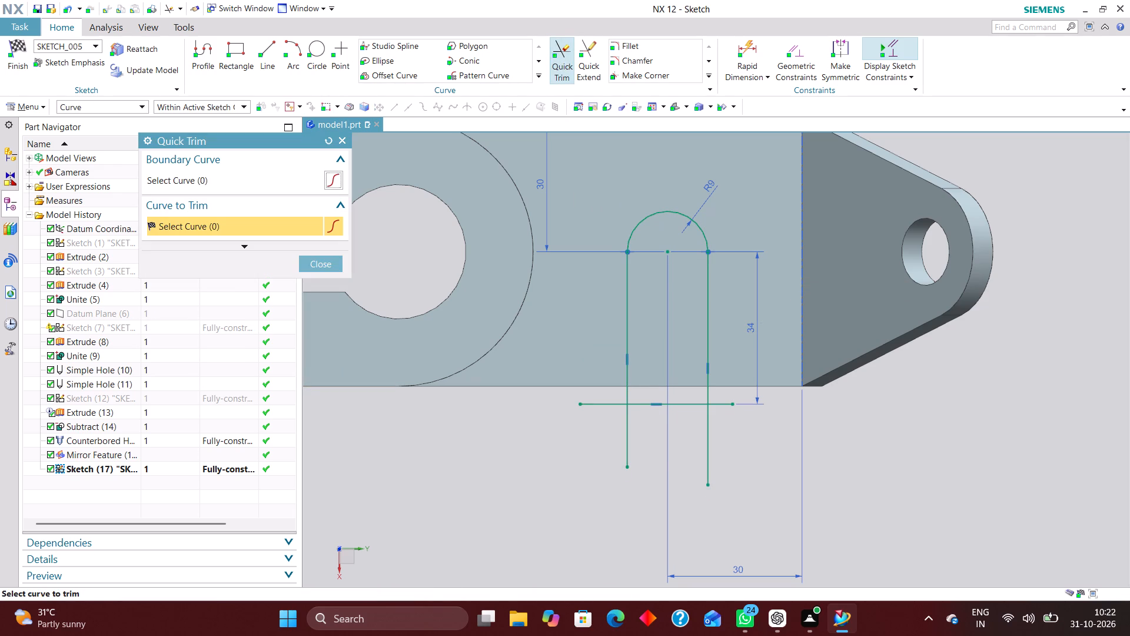
pyautogui.click(584, 405)
pyautogui.click(626, 445)
pyautogui.click(722, 403)
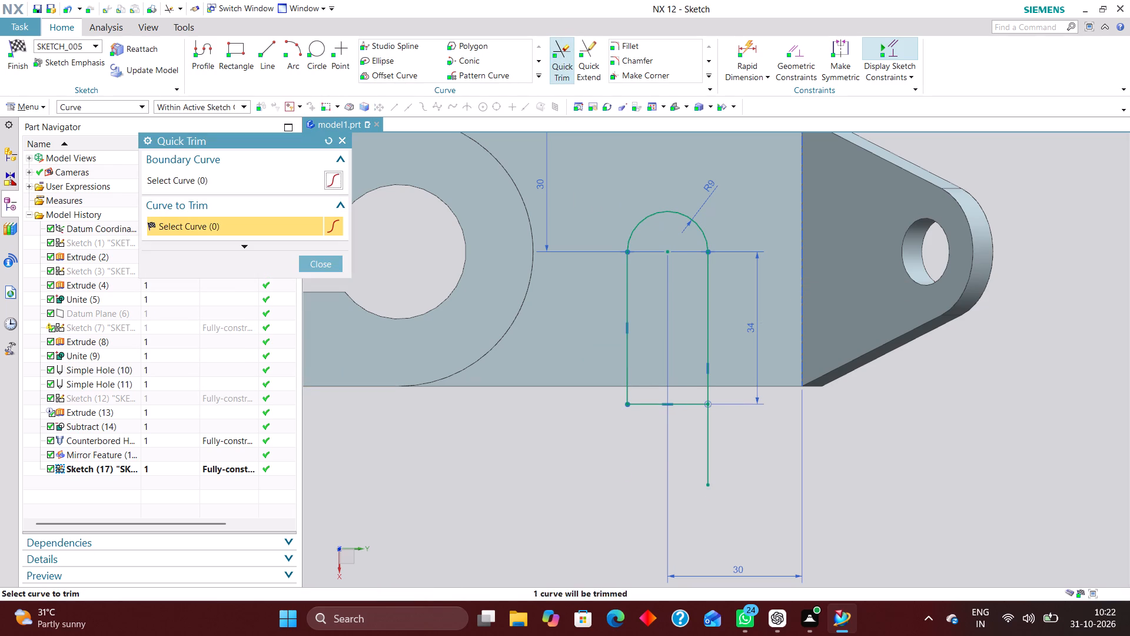
pyautogui.click(703, 435)
pyautogui.click(337, 262)
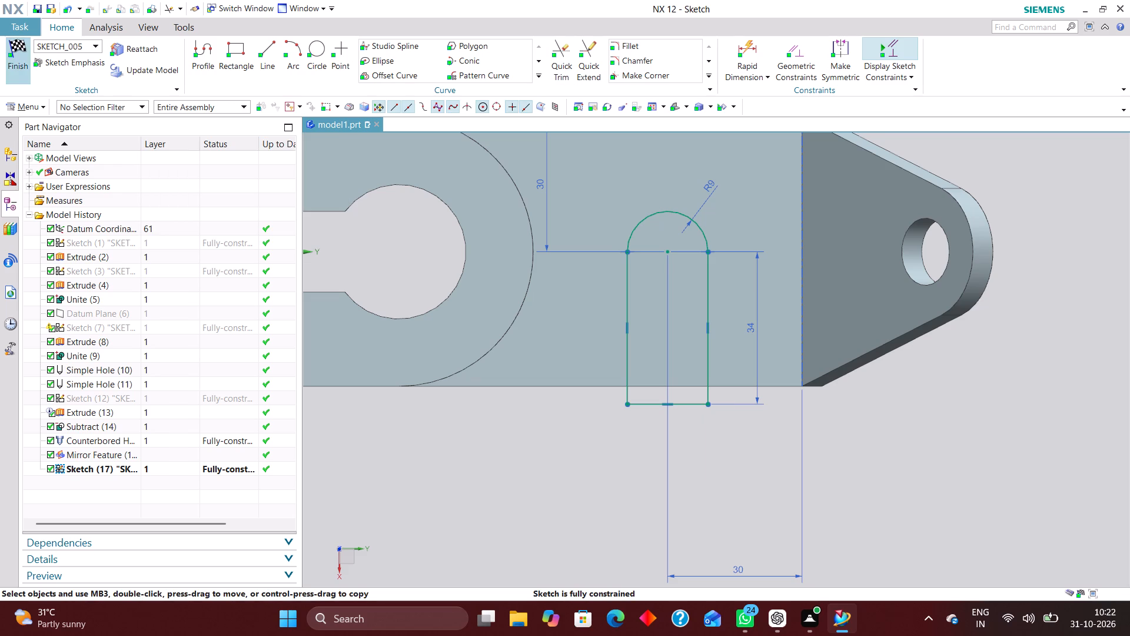
pyautogui.click(19, 43)
# Extrude the closed slot profile from -52 mm to 52 mm through the arm as a separate body, with Boolean set to None.
pyautogui.click(170, 47)
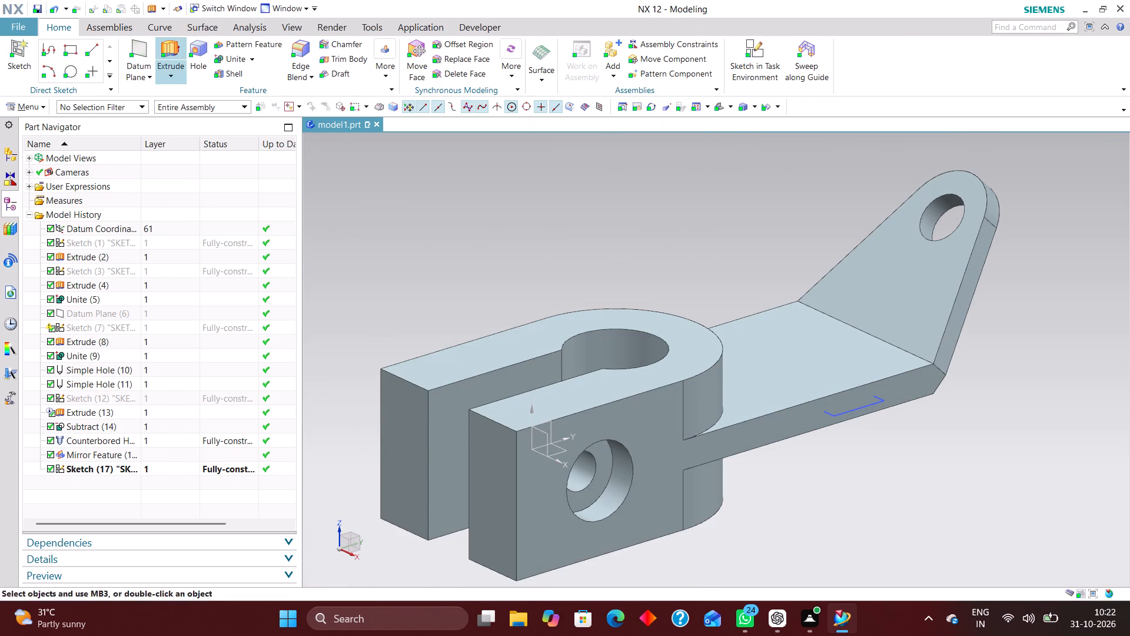
pyautogui.click(871, 404)
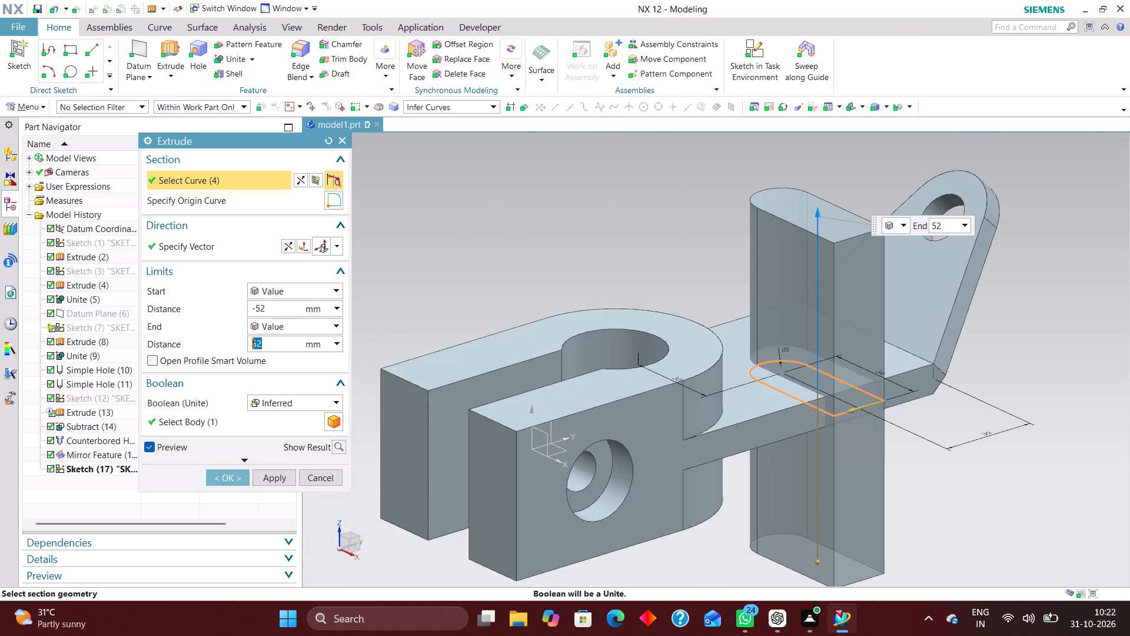
pyautogui.click(324, 400)
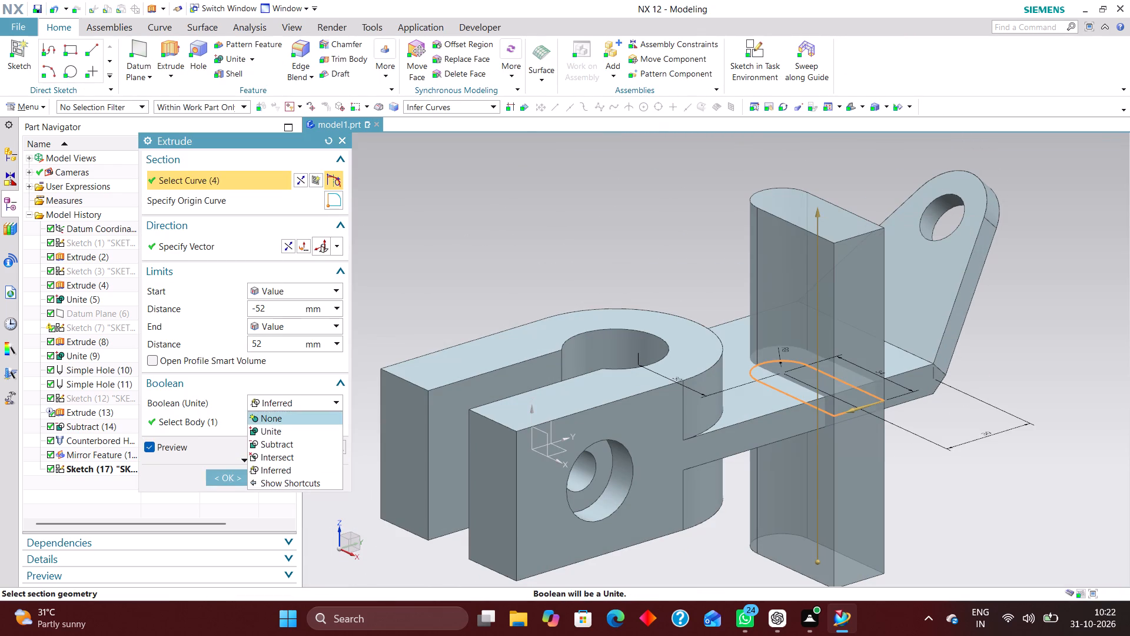
pyautogui.click(318, 419)
pyautogui.click(220, 464)
# Subtract the extruded slot body from the bracket body to cut the open-sided slot in the flat arm.
pyautogui.click(254, 62)
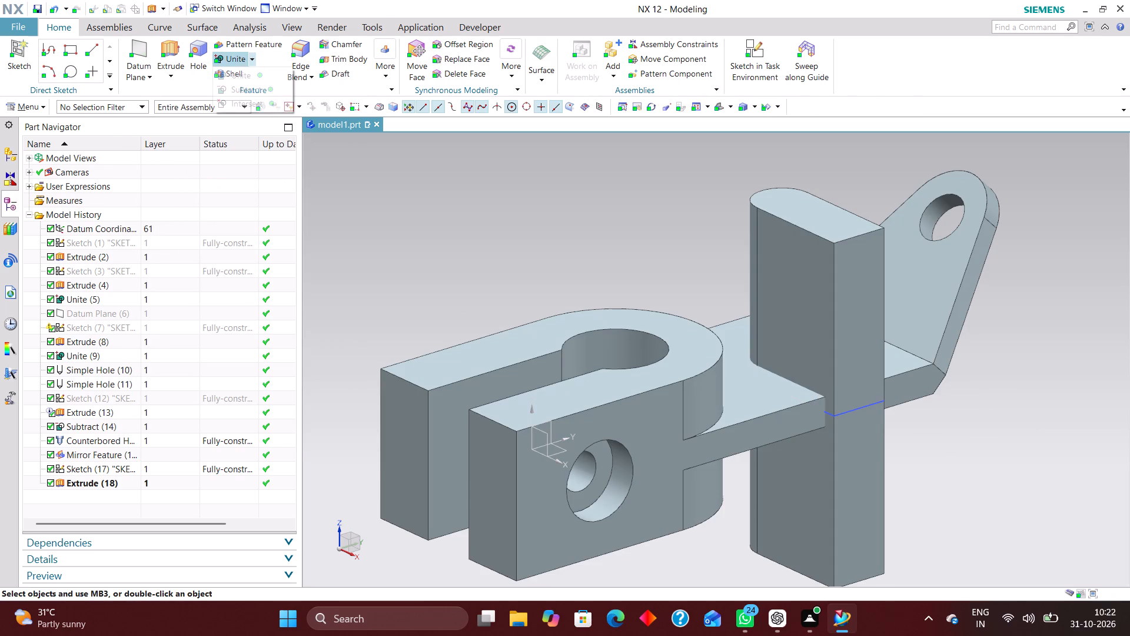
pyautogui.click(256, 88)
pyautogui.click(534, 369)
pyautogui.click(793, 327)
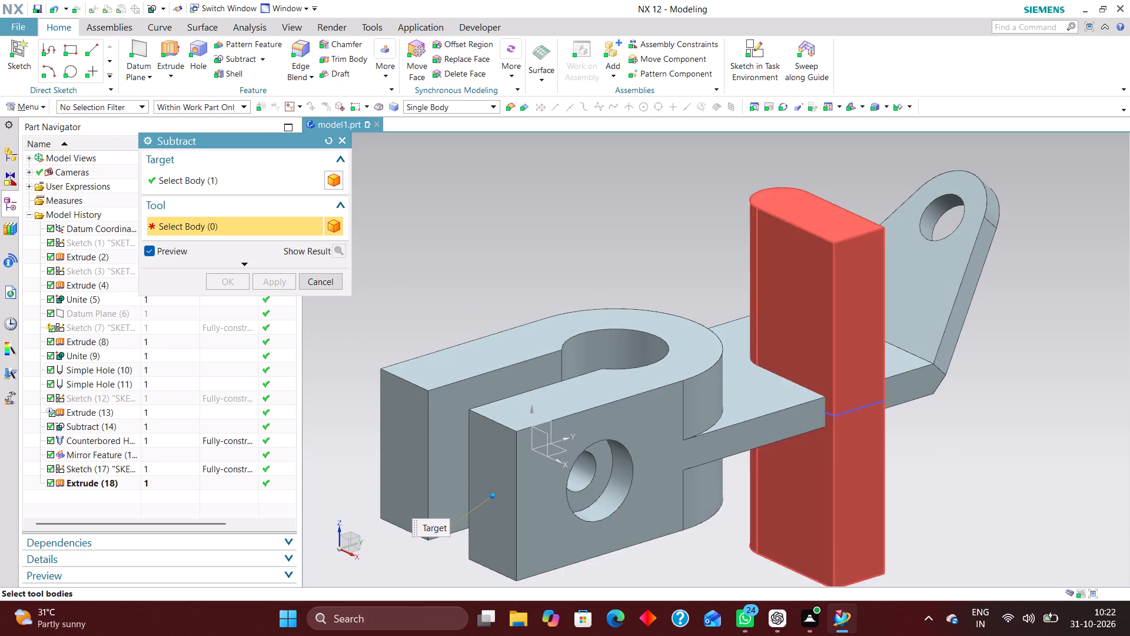
pyautogui.click(233, 281)
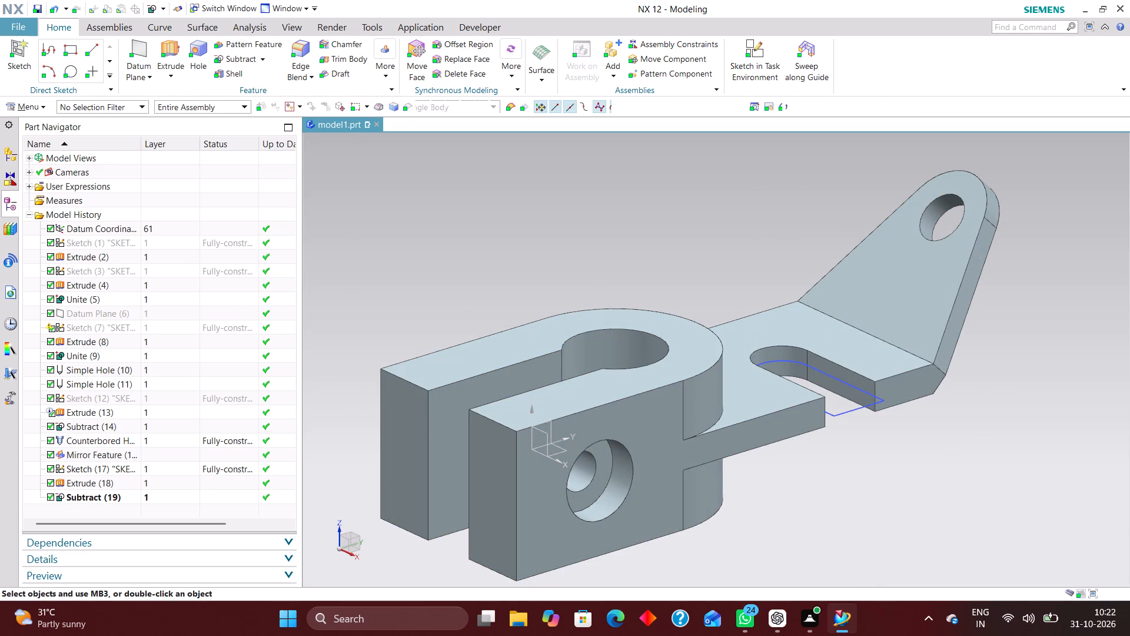
# Hide the slot profile sketch on the arm.
pyautogui.moveTo(853, 414); pyautogui.dragTo(853, 461, button='right')
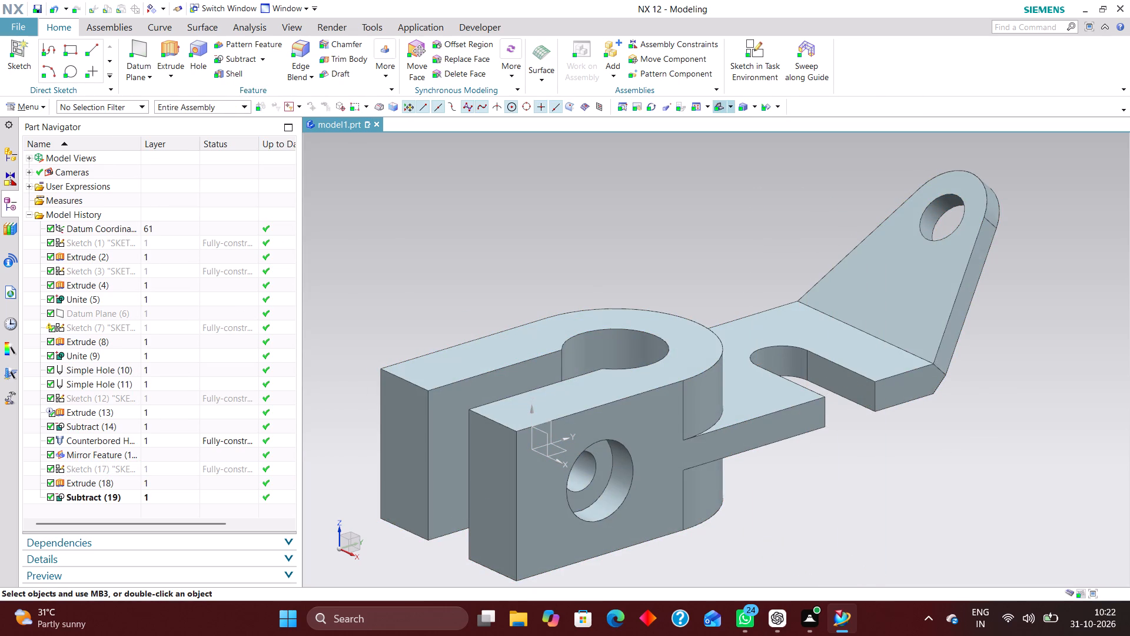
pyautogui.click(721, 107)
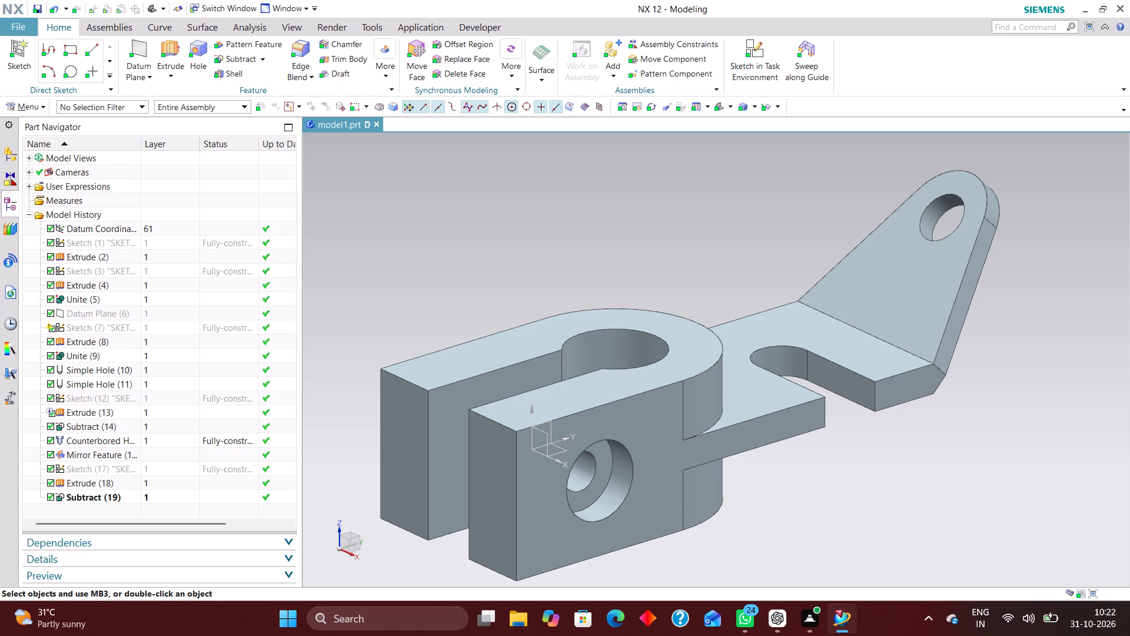
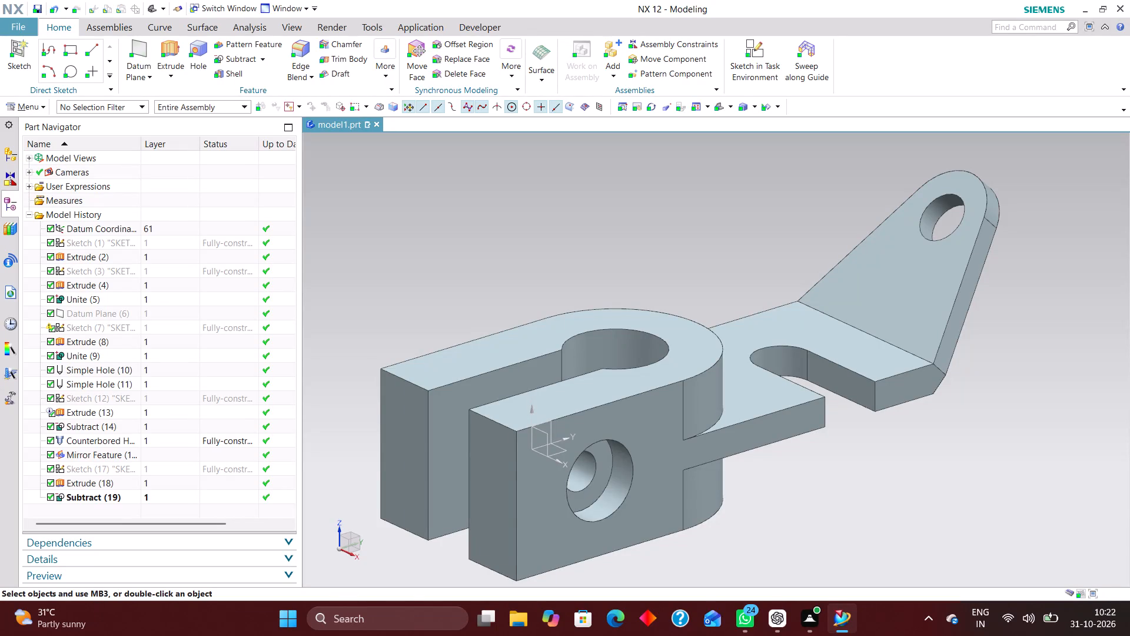
# Examine the bracket's clamp block, slotted flat arm and inclined lug in isometric, top, front and rear views.
pyautogui.press('End')
pyautogui.press('End')
pyautogui.press('End')
pyautogui.press('End')
pyautogui.press('1')
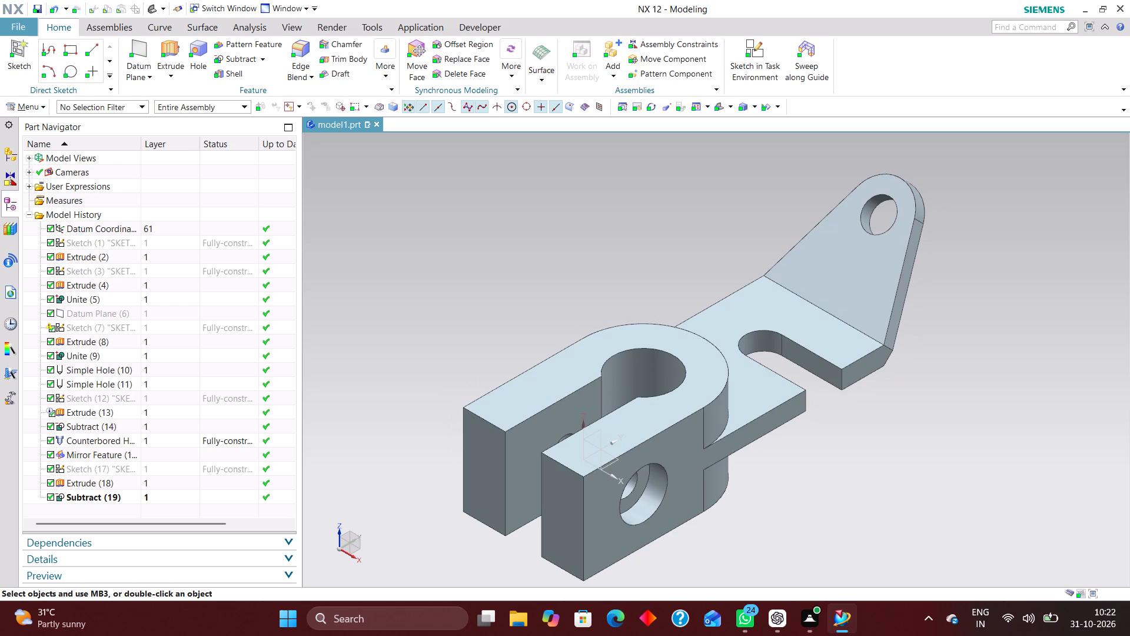
pyautogui.moveTo(1011, 398); pyautogui.dragTo(970, 428, button='middle')
pyautogui.moveTo(1004, 300); pyautogui.dragTo(931, 295, button='right')
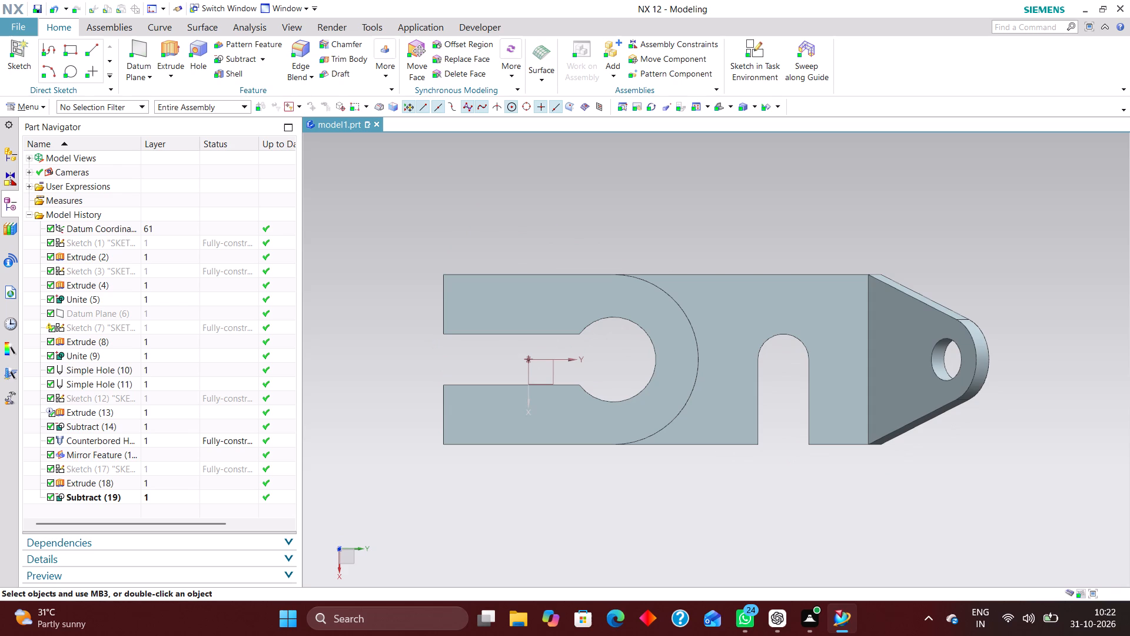
pyautogui.moveTo(933, 443); pyautogui.dragTo(943, 425, button='middle')
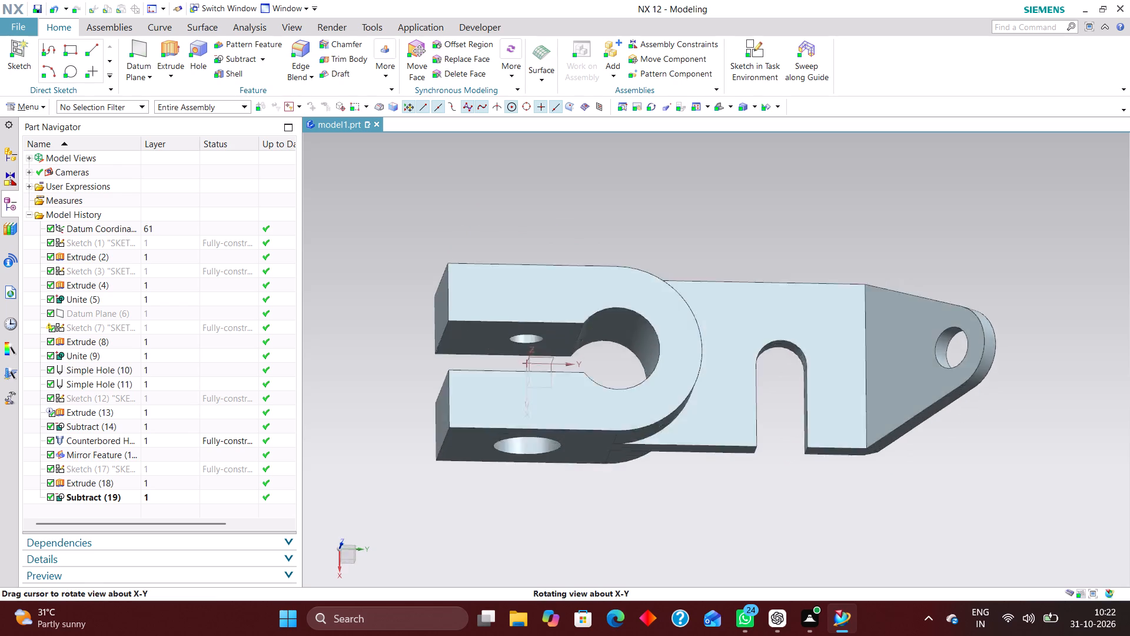
pyautogui.moveTo(943, 425); pyautogui.dragTo(939, 431, button='middle')
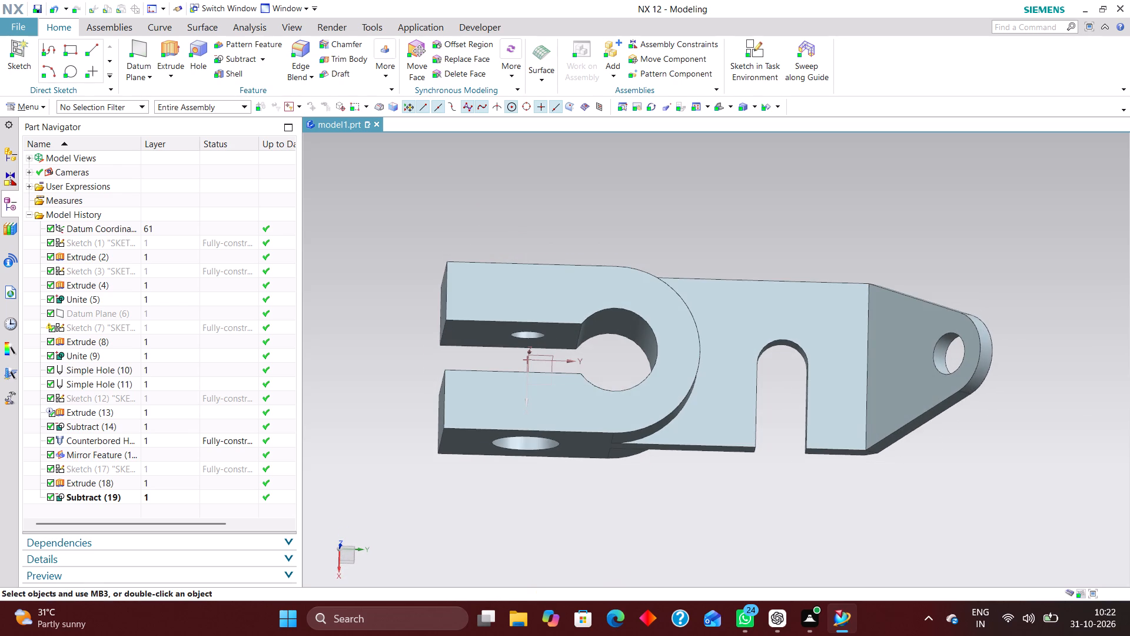
pyautogui.moveTo(937, 250); pyautogui.dragTo(858, 244, button='right')
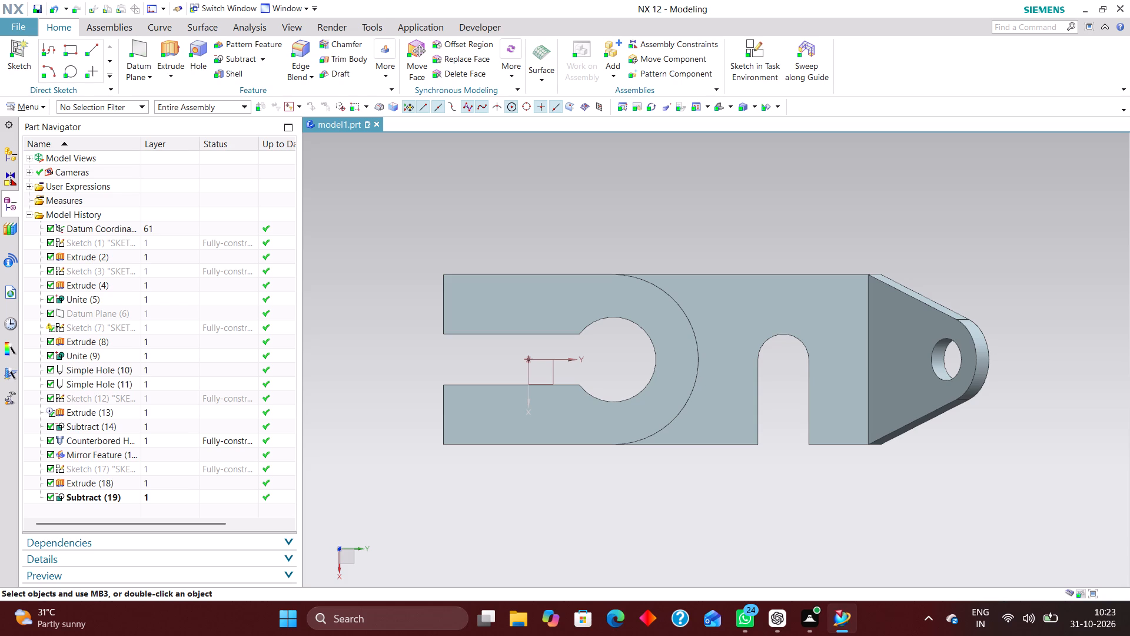
pyautogui.moveTo(899, 528); pyautogui.dragTo(902, 450, button='middle')
pyautogui.scroll(1, 899, 528)
pyautogui.moveTo(986, 431); pyautogui.dragTo(783, 418, button='right')
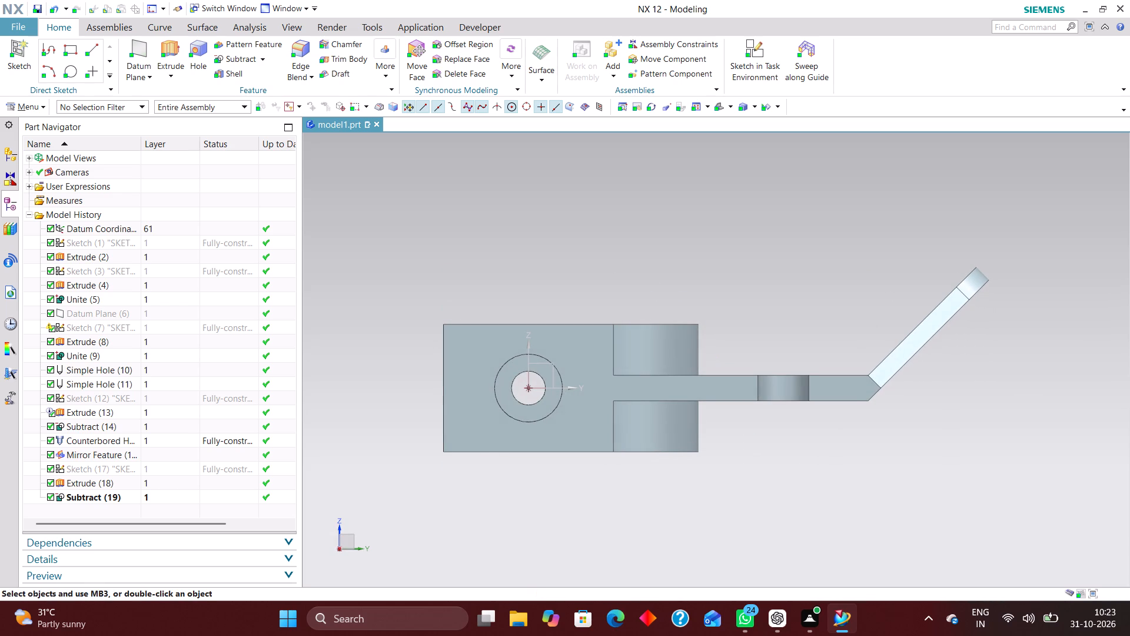
pyautogui.scroll(4, 861, 391)
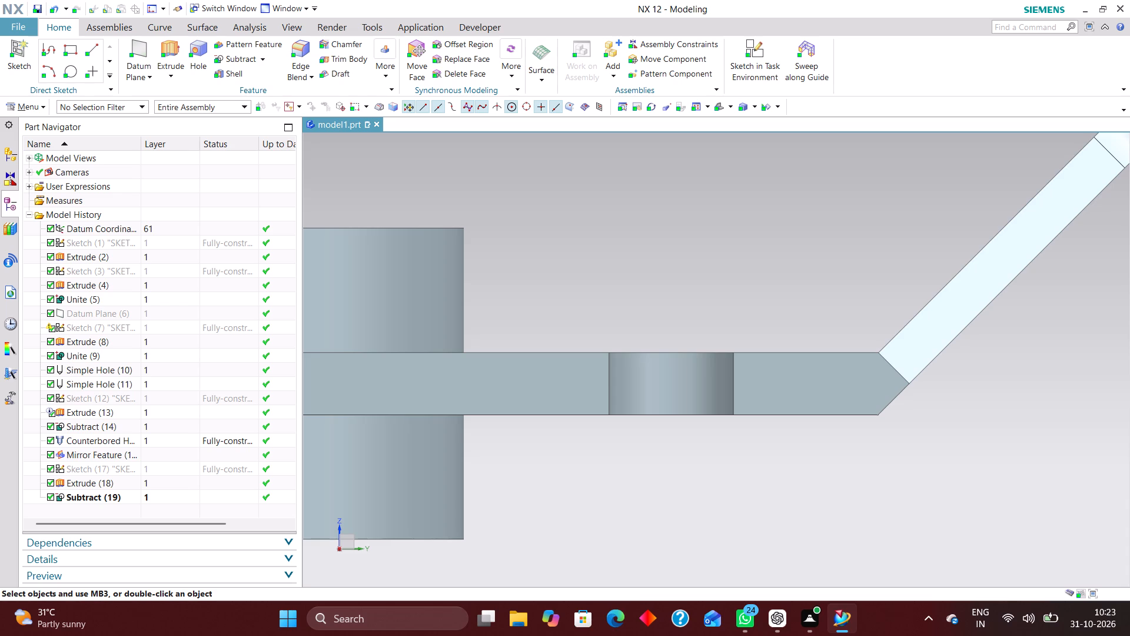
pyautogui.scroll(-5, 930, 414)
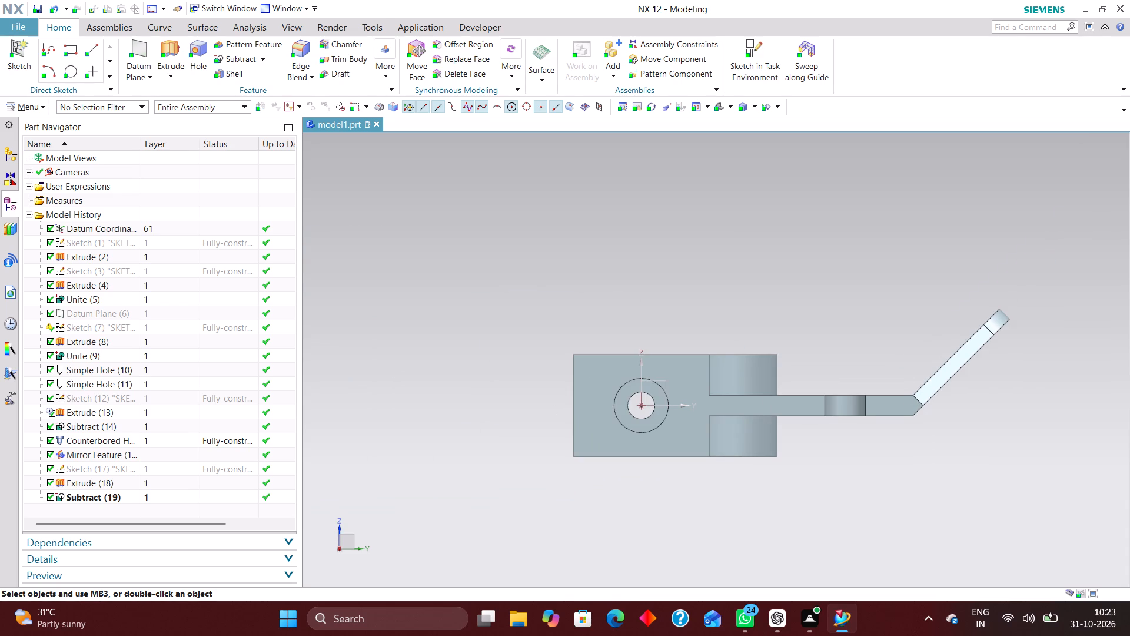
pyautogui.moveTo(975, 471); pyautogui.dragTo(847, 464, button='middle')
pyautogui.scroll(1, 847, 464)
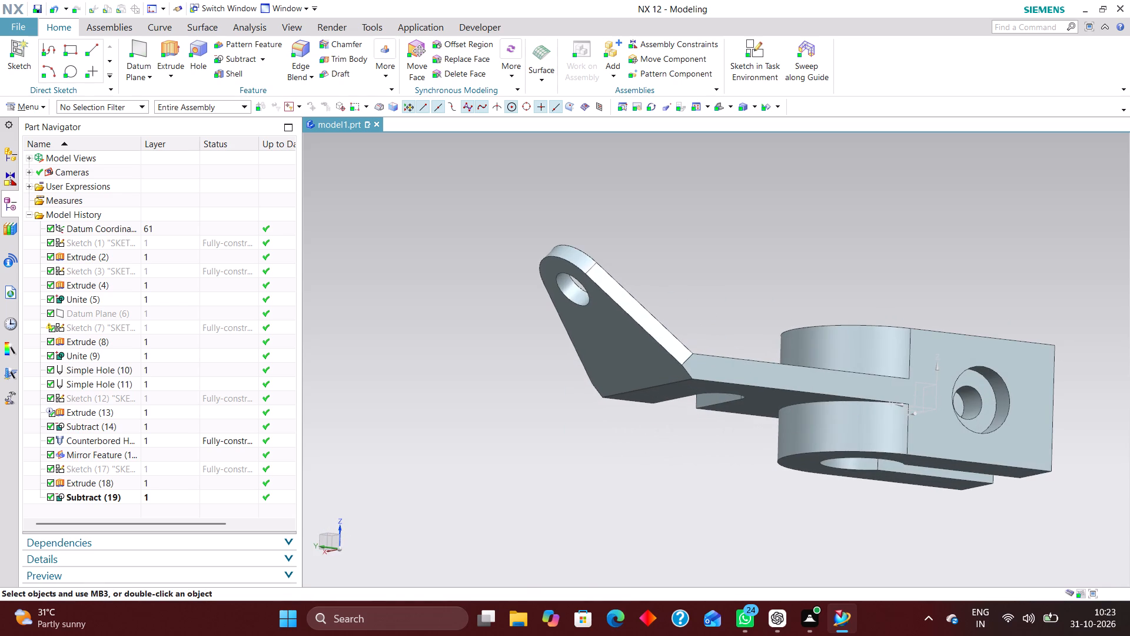
pyautogui.moveTo(1062, 270); pyautogui.dragTo(797, 250, button='right')
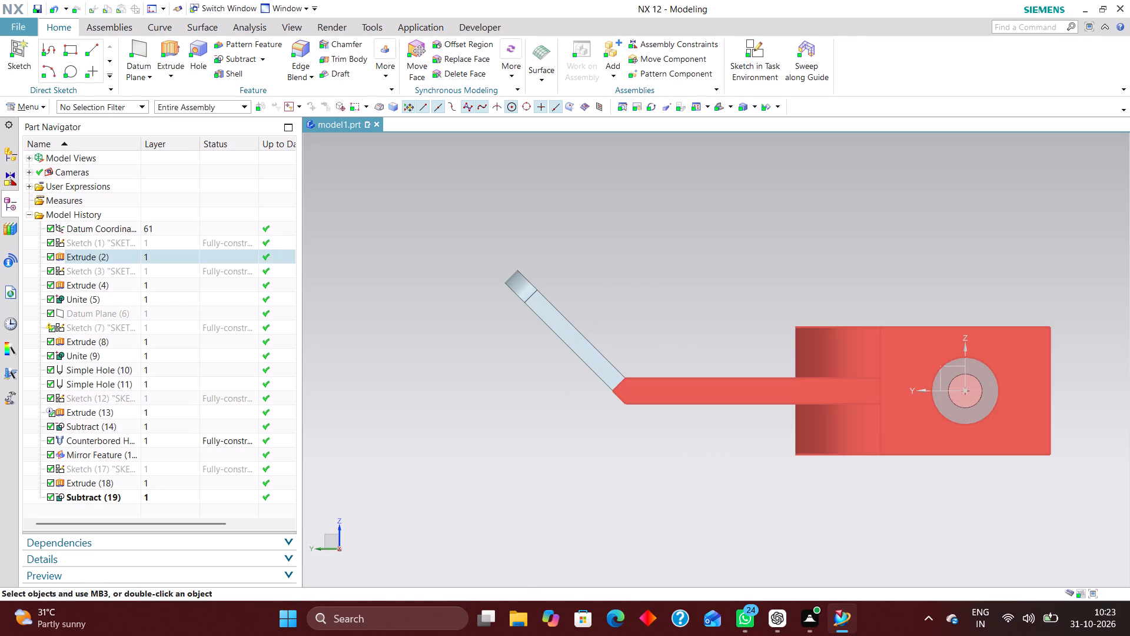
pyautogui.moveTo(741, 470); pyautogui.dragTo(769, 482, button='middle')
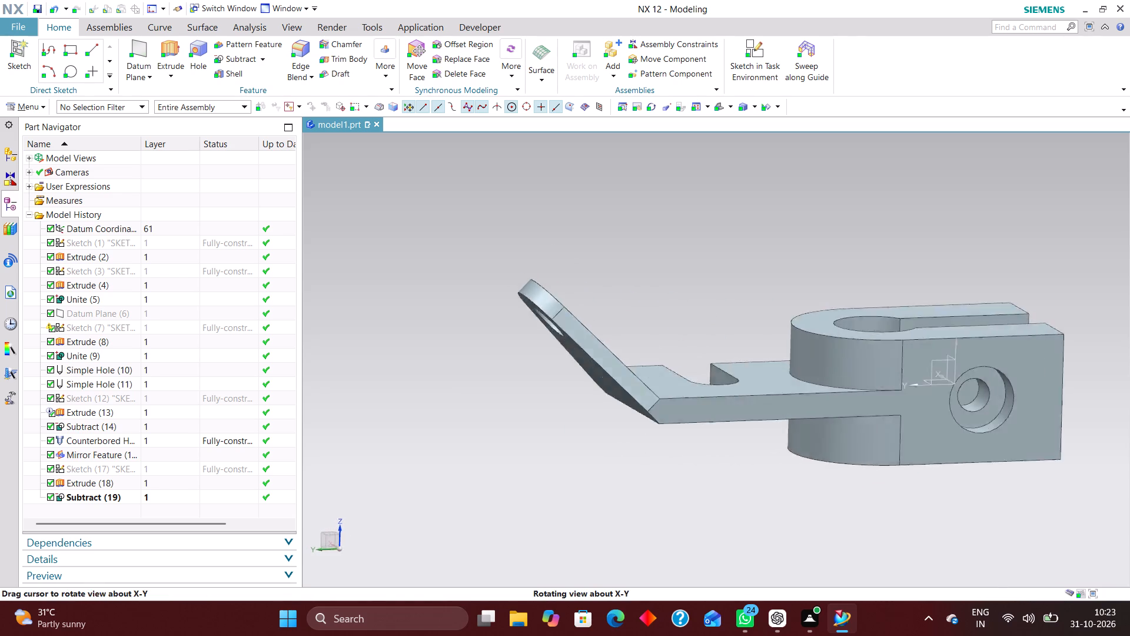
pyautogui.moveTo(769, 482); pyautogui.dragTo(911, 501, button='middle')
pyautogui.moveTo(985, 485); pyautogui.dragTo(871, 478, button='right')
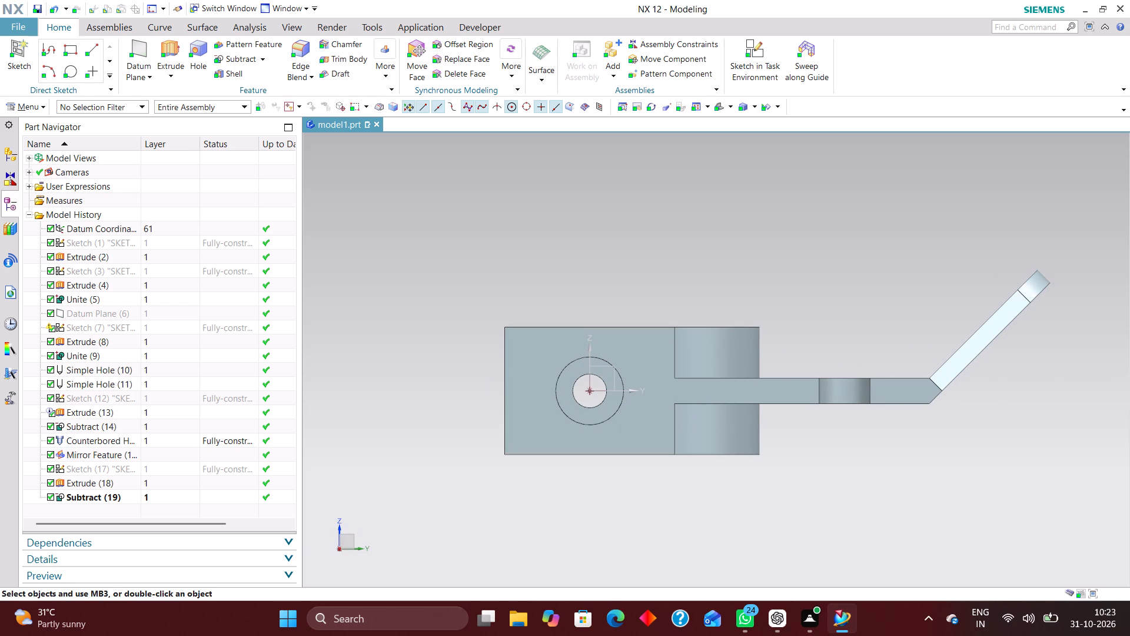
pyautogui.moveTo(830, 491); pyautogui.dragTo(831, 601, button='middle')
pyautogui.moveTo(837, 501); pyautogui.dragTo(838, 572, button='middle')
pyautogui.scroll(1, 837, 508)
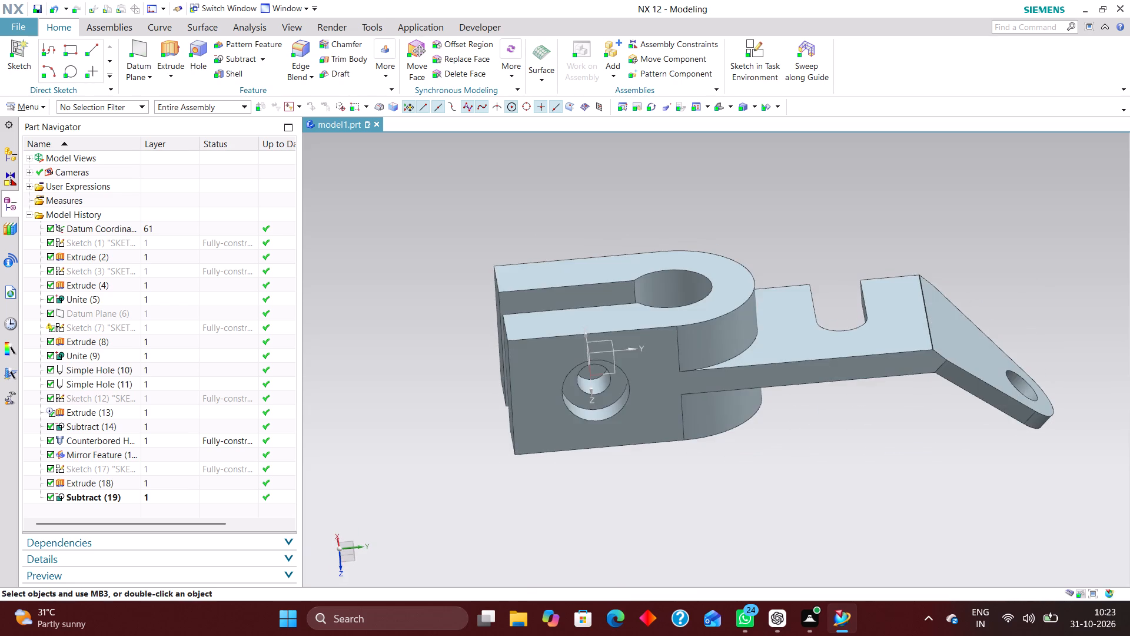
pyautogui.moveTo(949, 511); pyautogui.dragTo(854, 492, button='right')
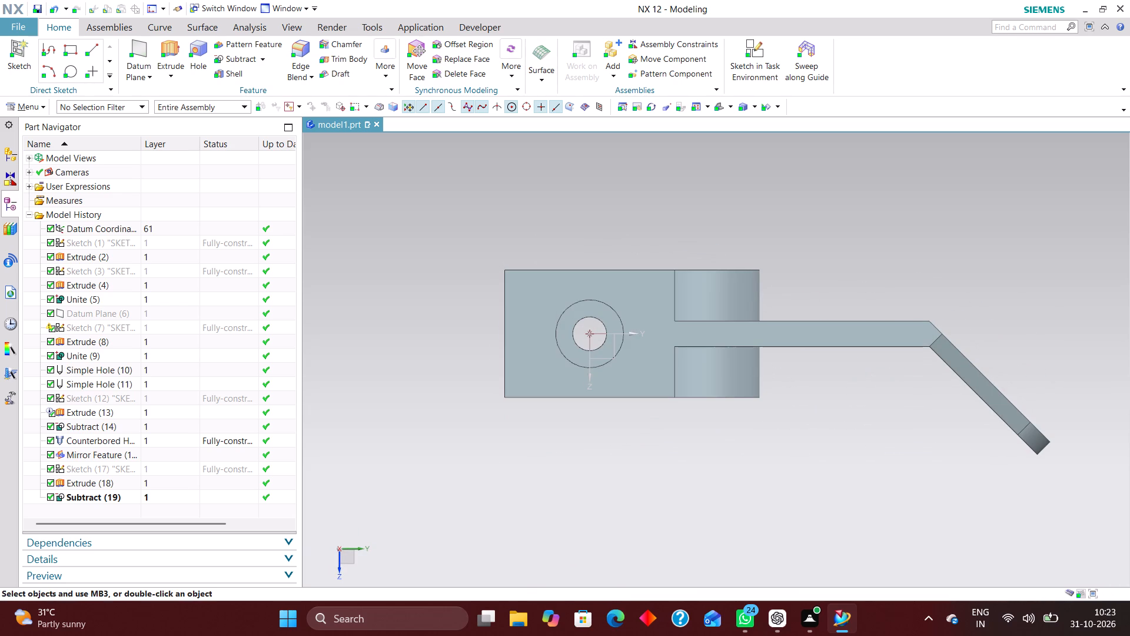
pyautogui.moveTo(875, 524); pyautogui.dragTo(888, 390, button='middle')
pyautogui.scroll(1, 888, 390)
pyautogui.moveTo(981, 511); pyautogui.dragTo(816, 509, button='right')
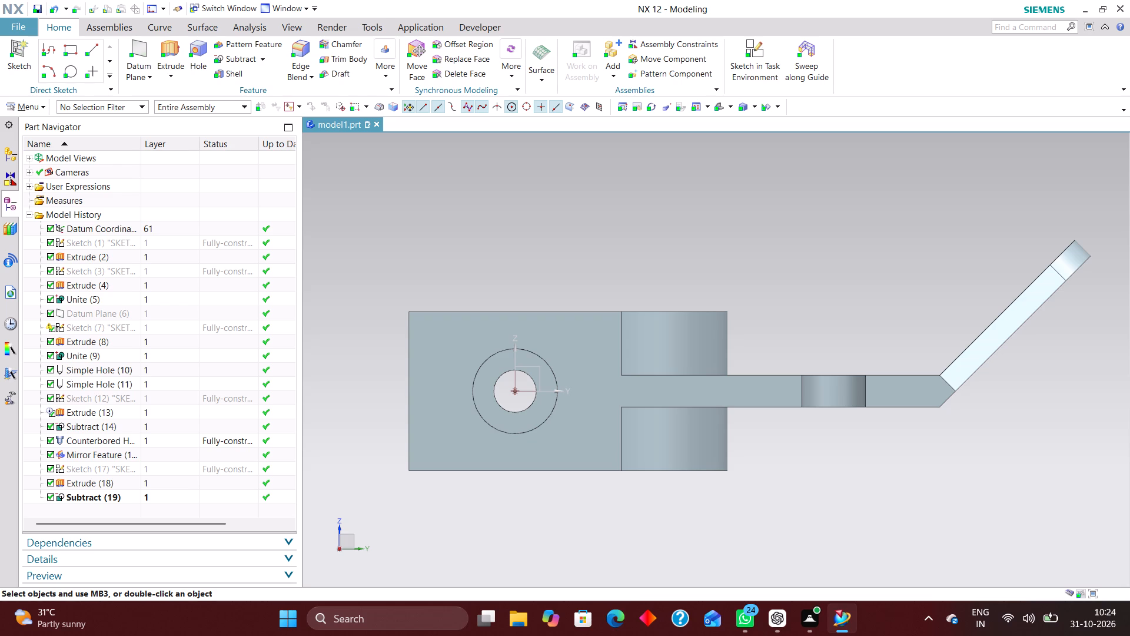
pyautogui.middleClick(829, 519)
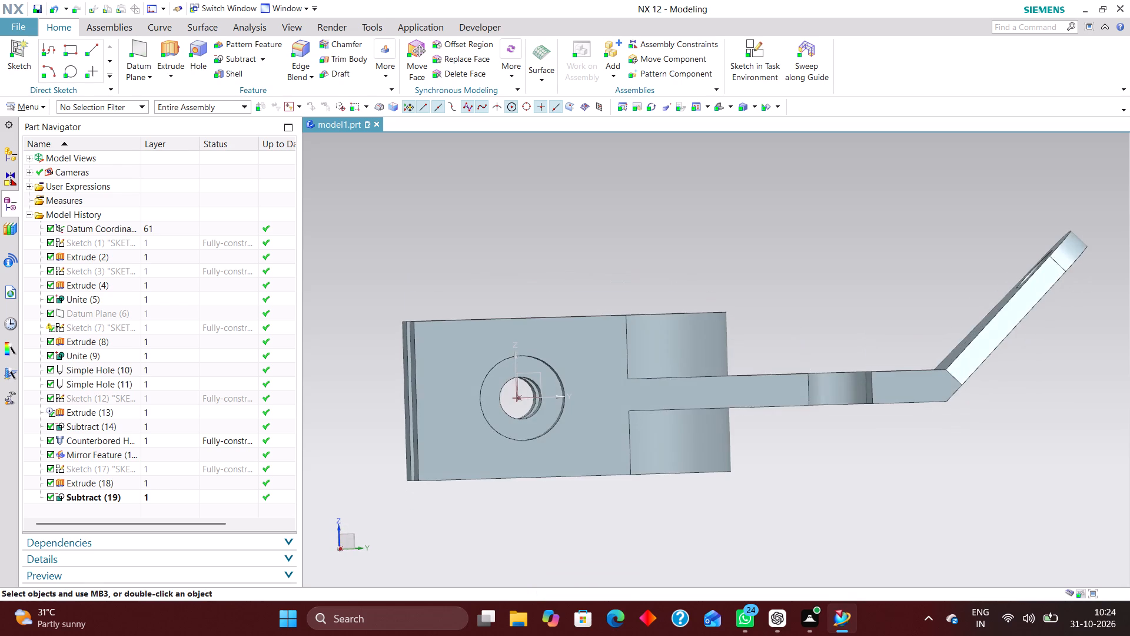
pyautogui.moveTo(879, 516); pyautogui.dragTo(810, 513, button='right')
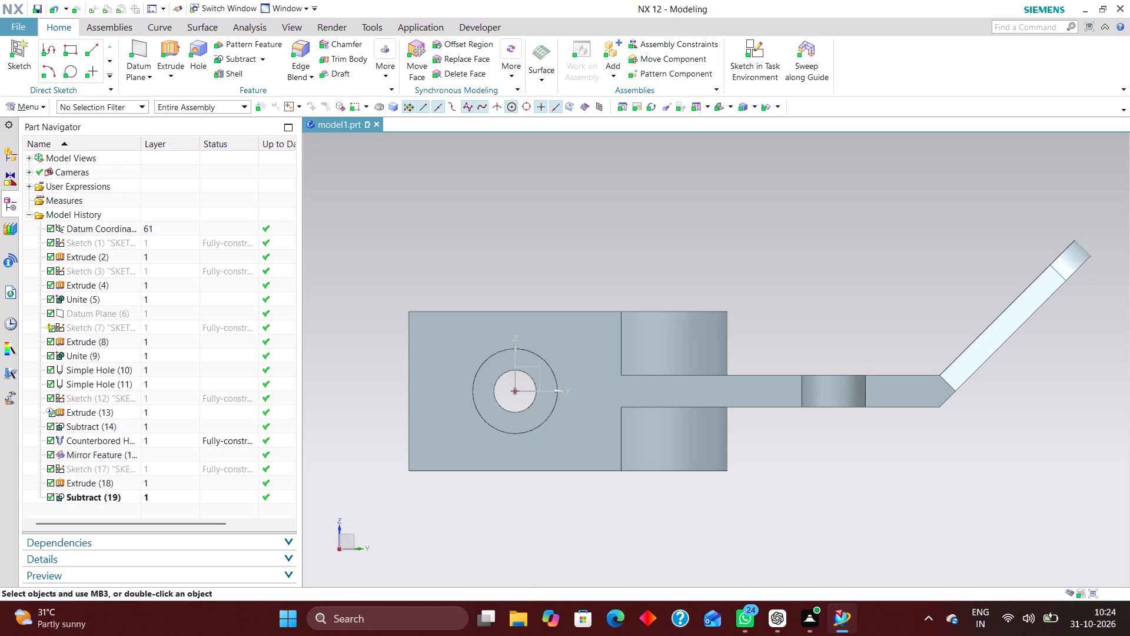
# Move the datum coordinate system to layer 220 through Edit Object Display.
pyautogui.scroll(-5, 192, 293)
pyautogui.click(185, 225)
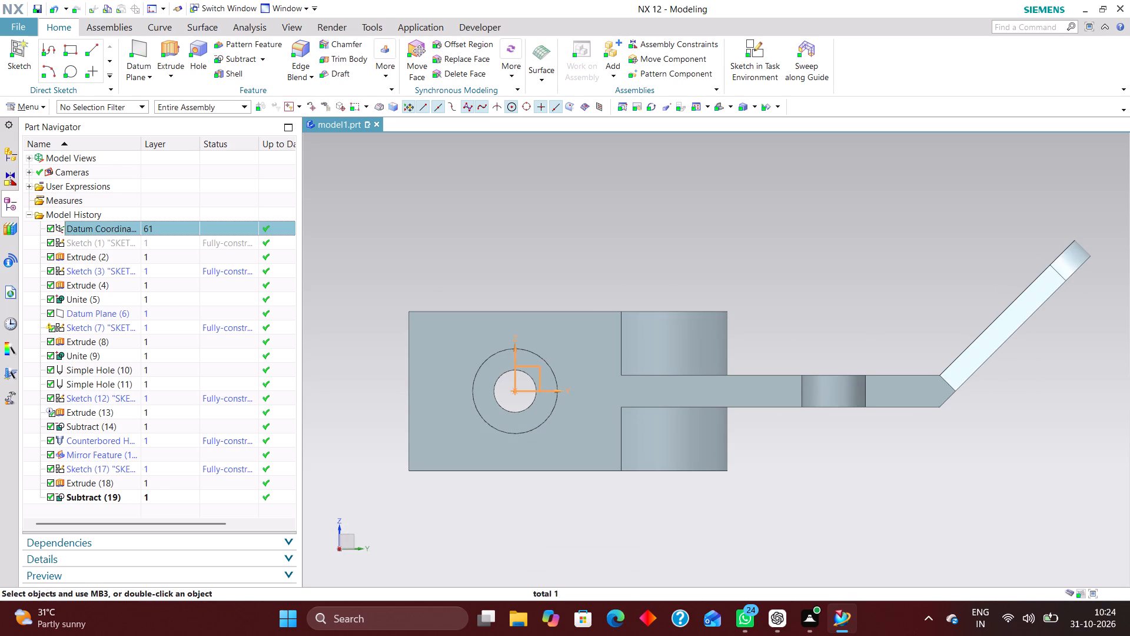
pyautogui.hotkey('ctrl', 'j')
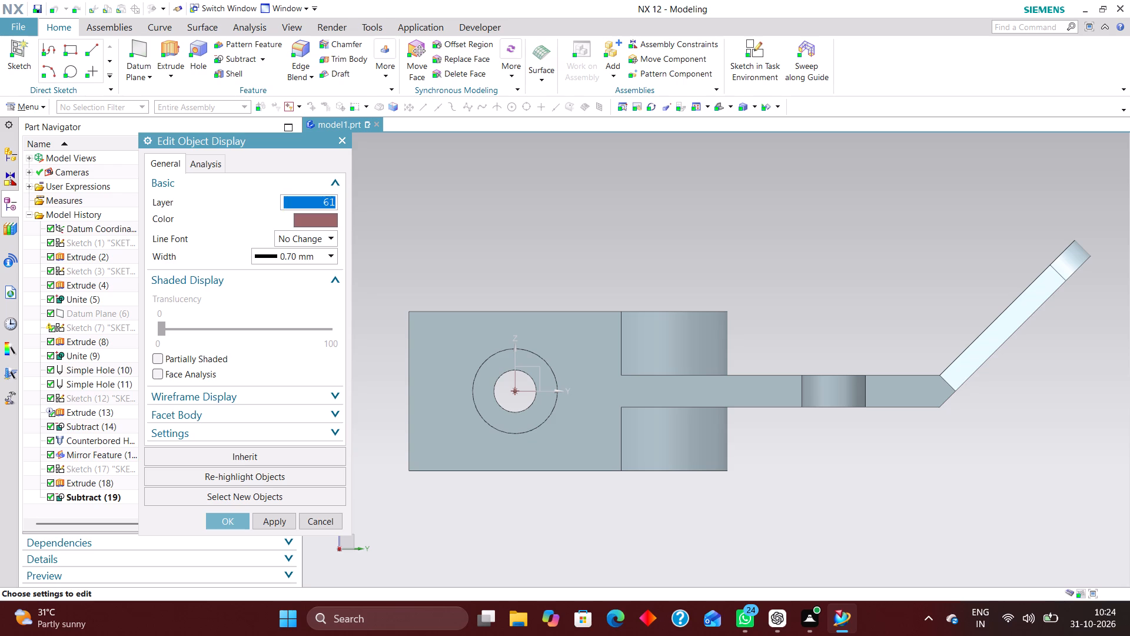
pyautogui.write('220')
pyautogui.press('Return')
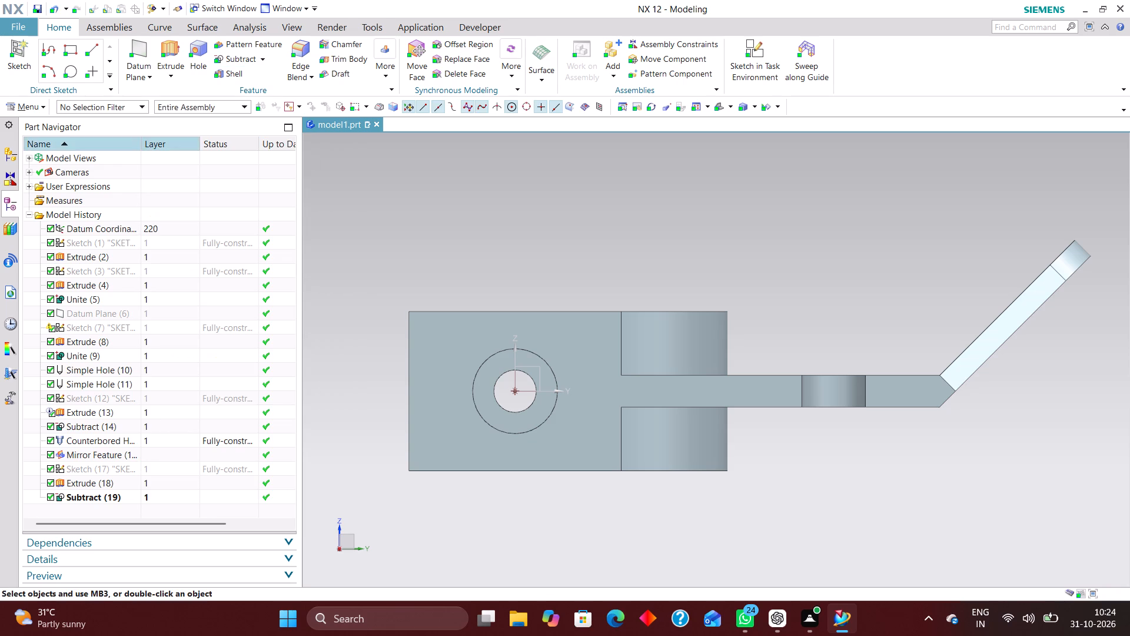
# Move Sketch (1), the clamp block's base profile, to layer 11.
pyautogui.click(168, 243)
pyautogui.hotkey('ctrl', 'j')
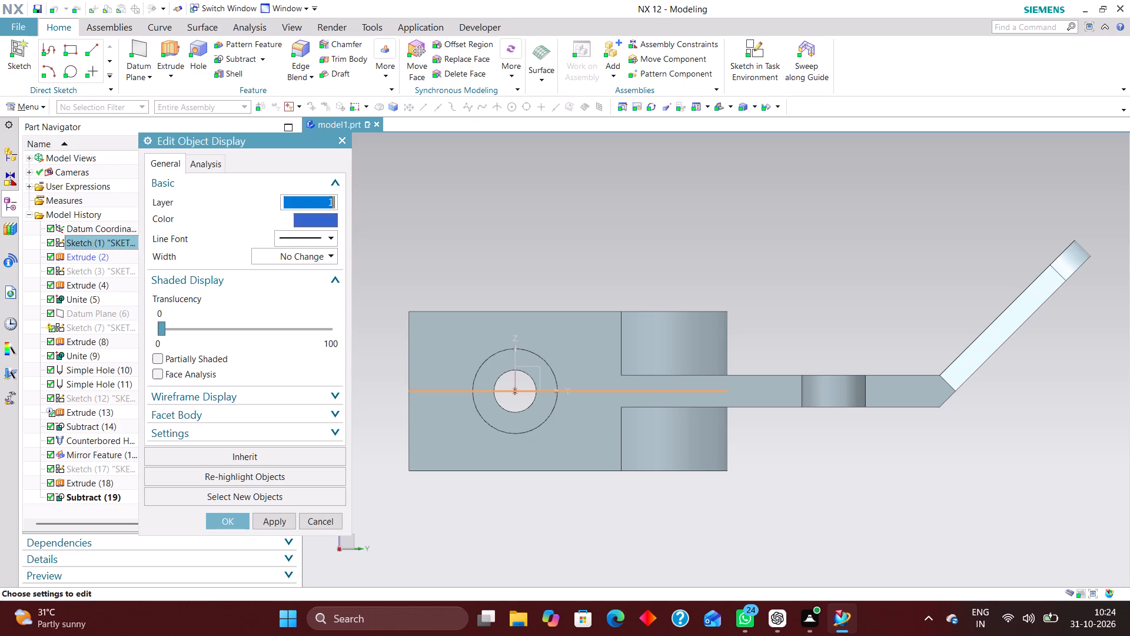
pyautogui.write('11')
pyautogui.press('Return')
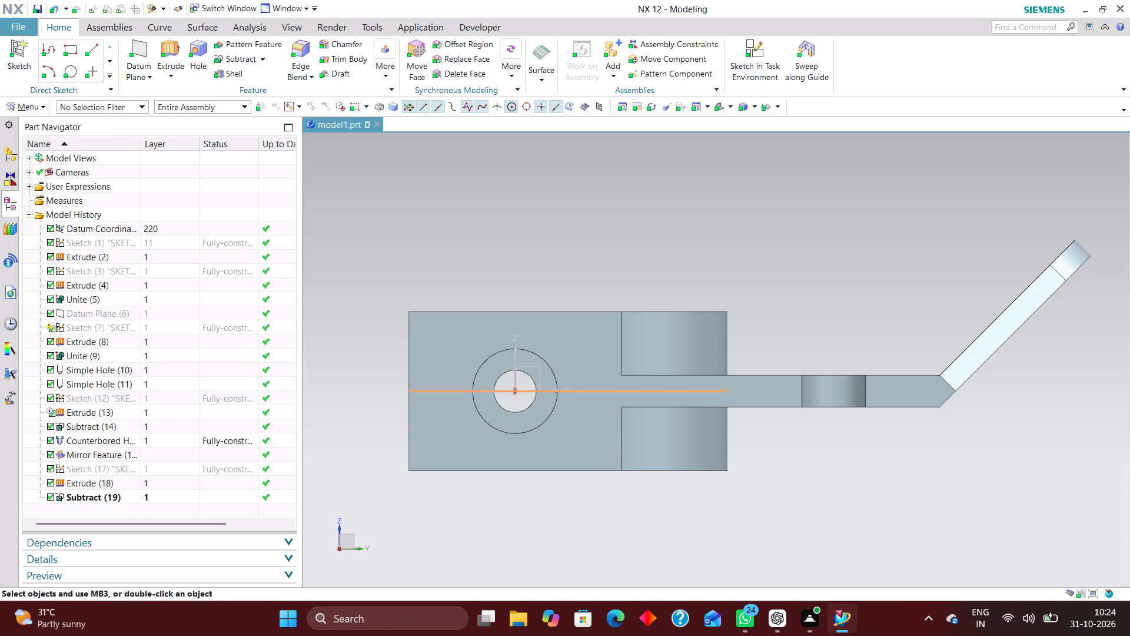
# Move the solid bracket body to layer 2 by way of Extrude (2).
pyautogui.click(175, 257)
pyautogui.hotkey('ctrl', 'j')
pyautogui.press('2')
pyautogui.press('Return')
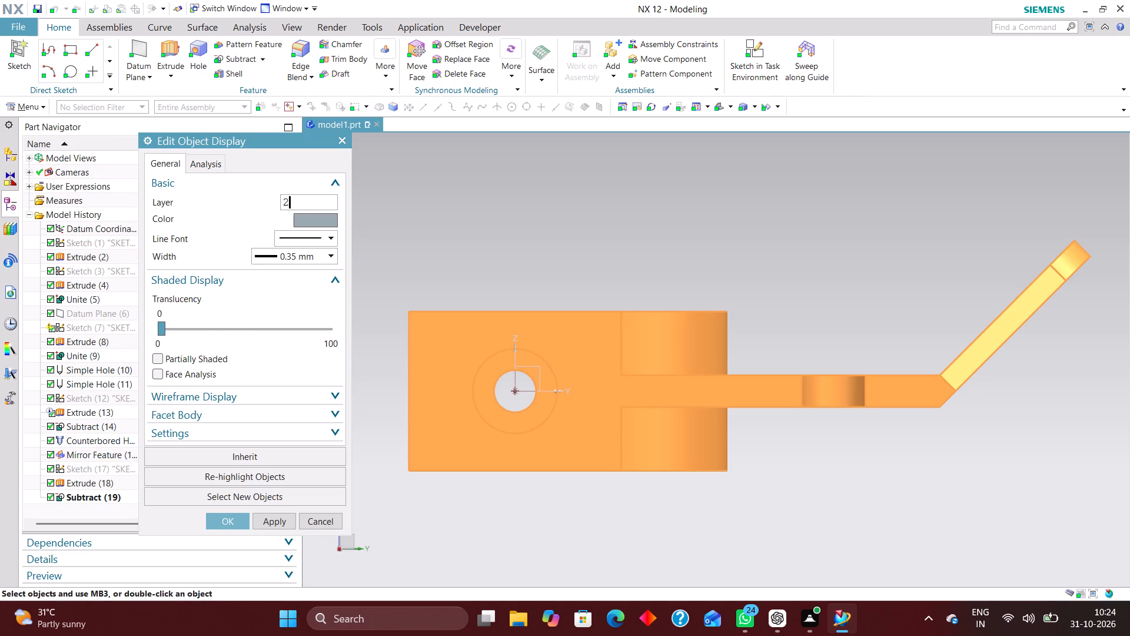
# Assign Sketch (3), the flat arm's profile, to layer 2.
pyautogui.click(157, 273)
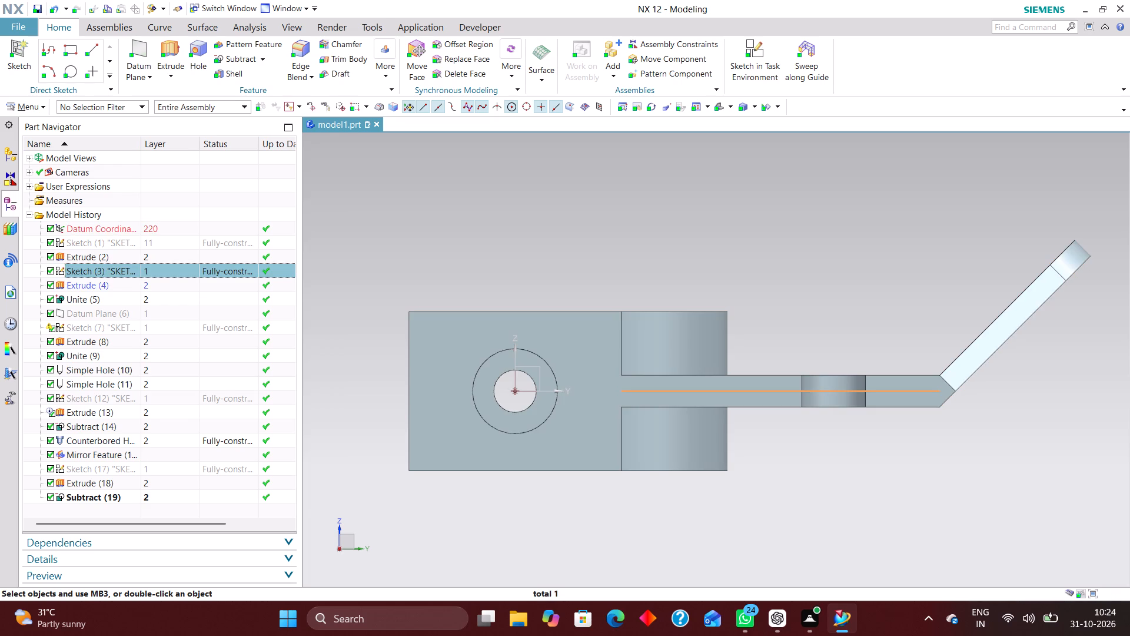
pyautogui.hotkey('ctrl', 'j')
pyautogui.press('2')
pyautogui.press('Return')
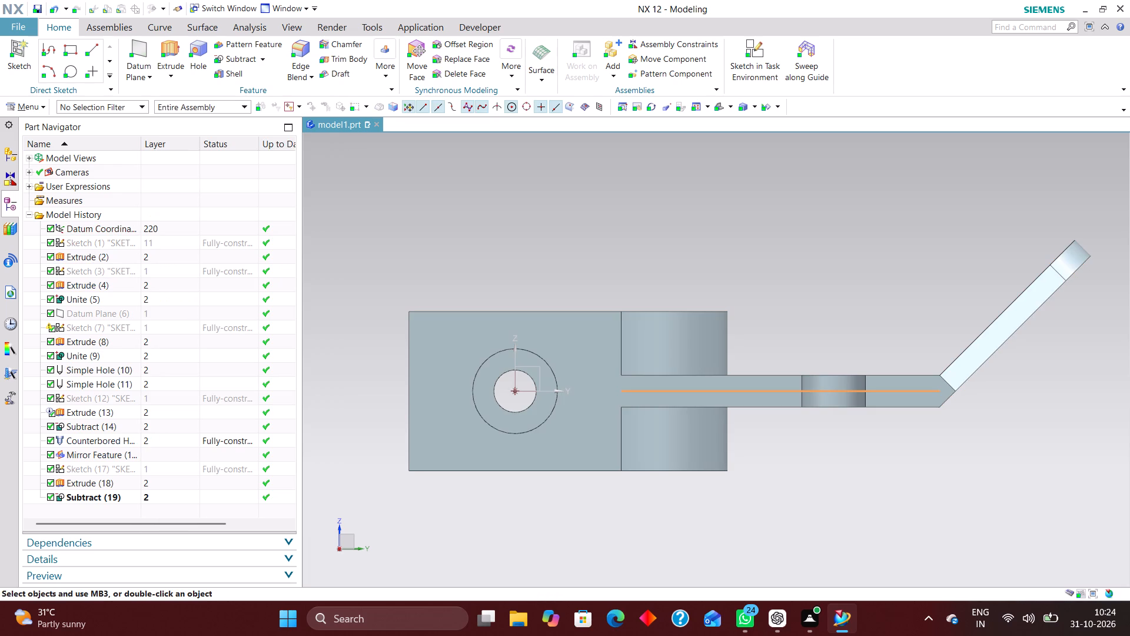
# Assign Sketch (3), the flat arm's profile, to layer 12.
pyautogui.click(168, 266)
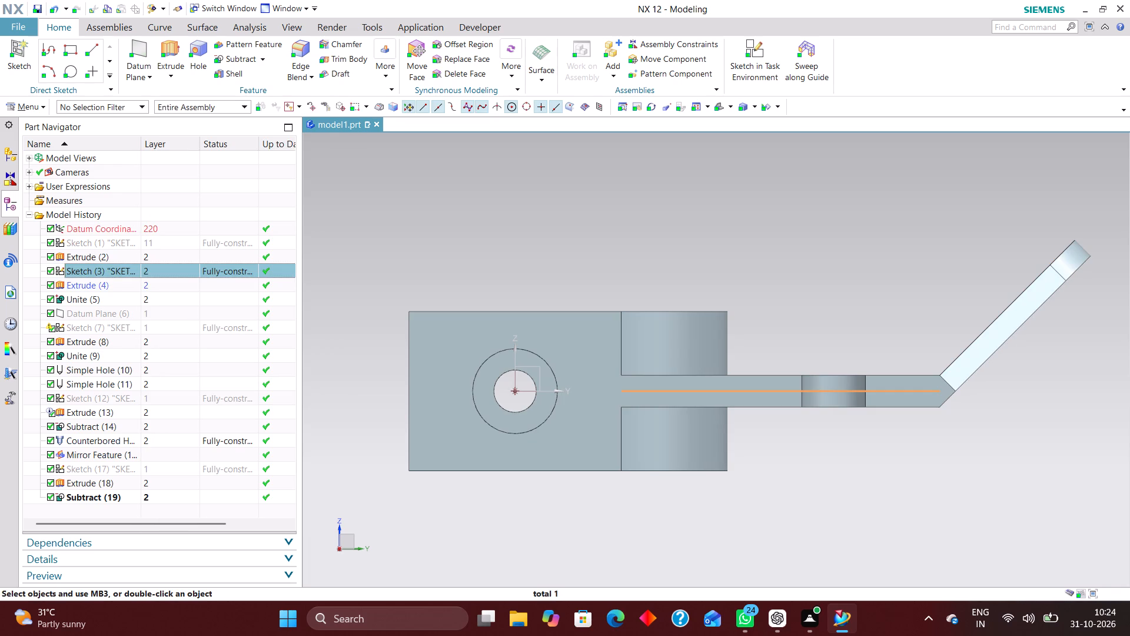
pyautogui.hotkey('ctrl', 'j')
pyautogui.write('12')
pyautogui.press('Return')
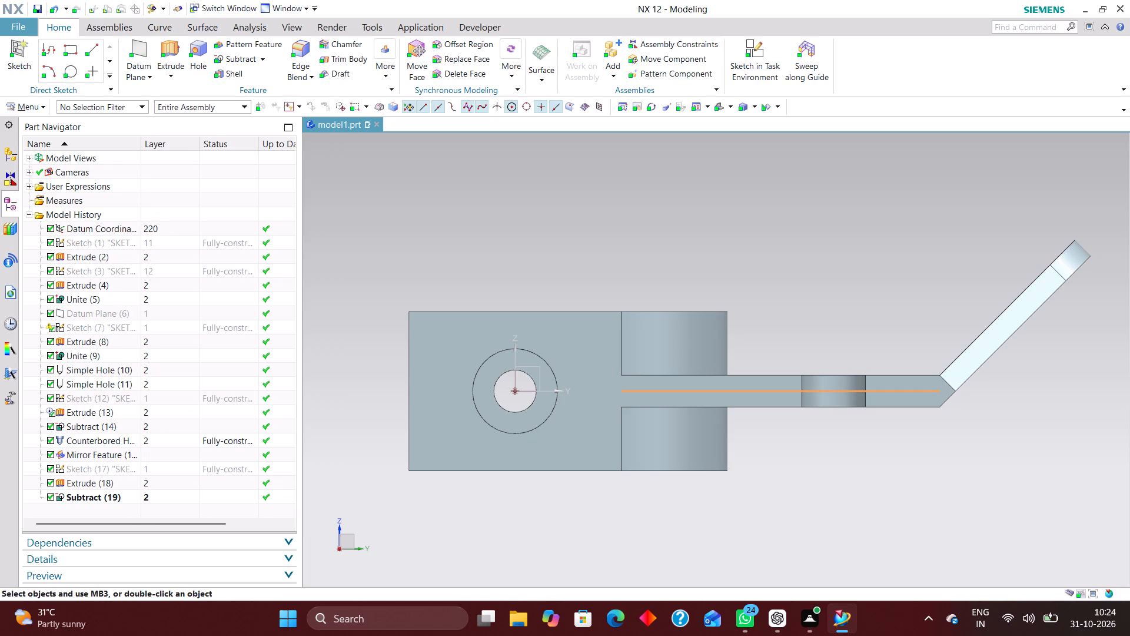
# Move Datum Plane (6), at the bend between arm and lug, to layer 161.
pyautogui.click(172, 310)
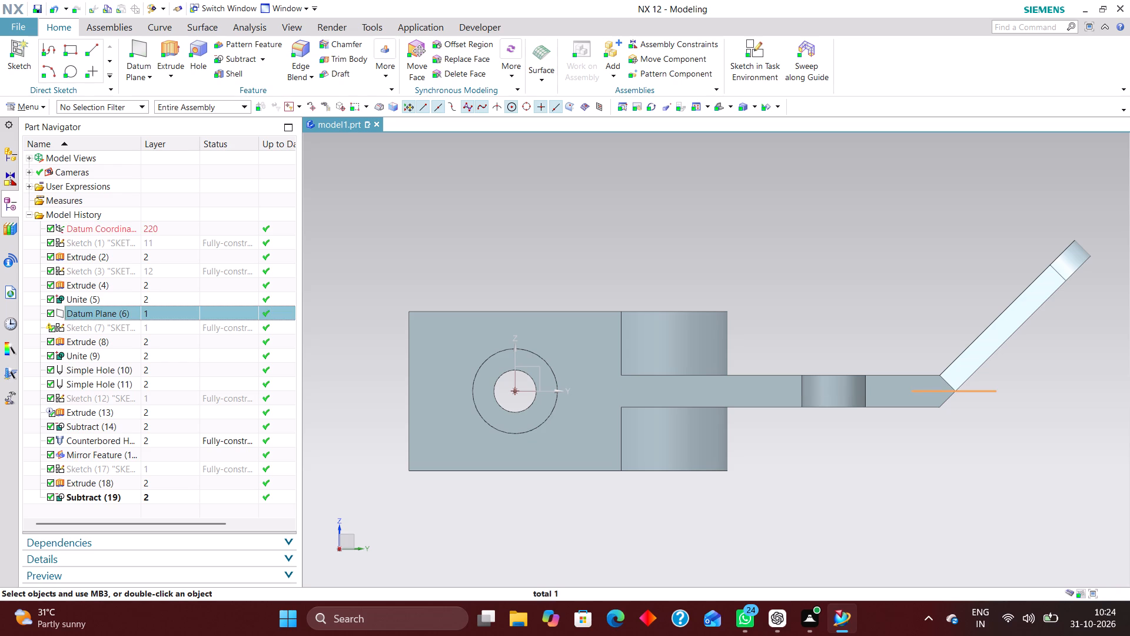
pyautogui.hotkey('ctrl', 'j')
pyautogui.write('161')
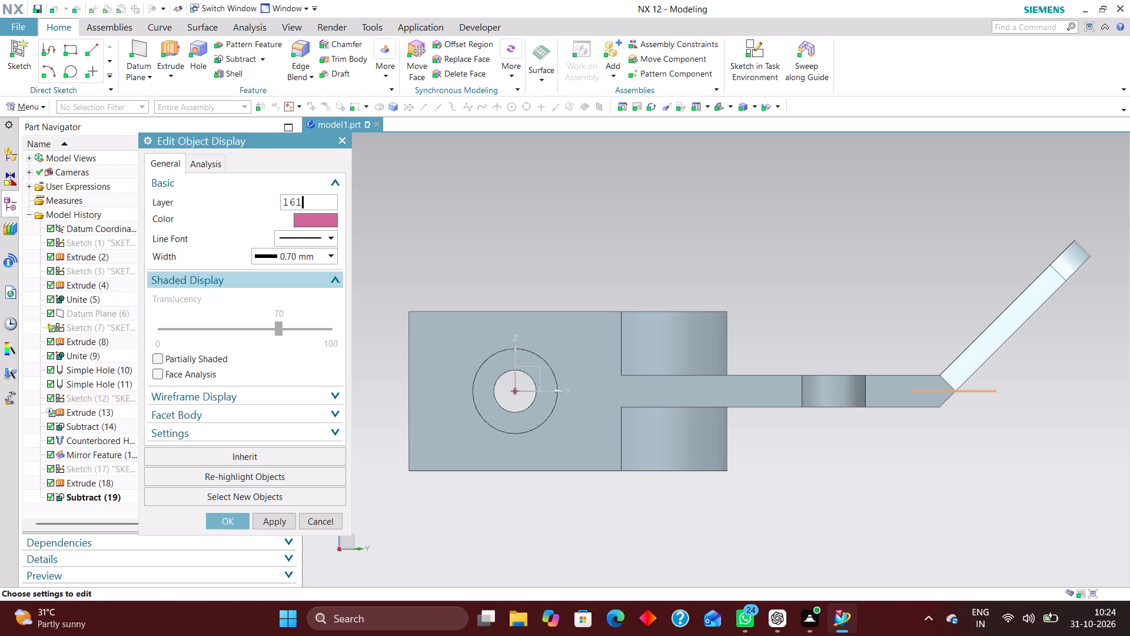
pyautogui.press('Return')
# Move Sketch (7), the inclined lug's profile, to layer 13.
pyautogui.click(178, 328)
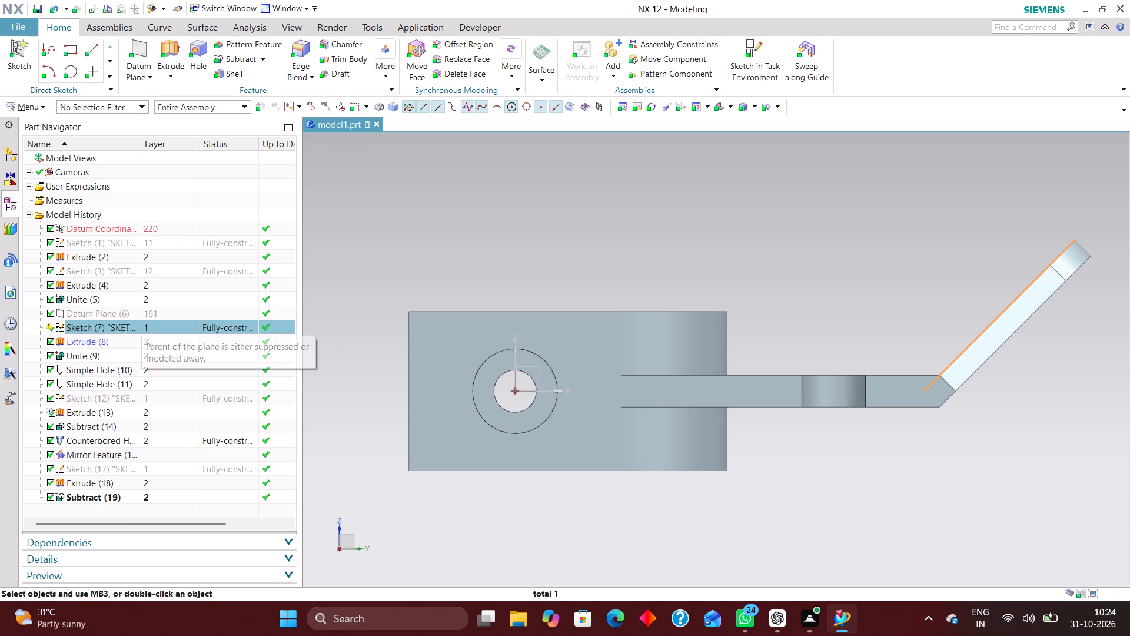
pyautogui.hotkey('ctrl', 'j')
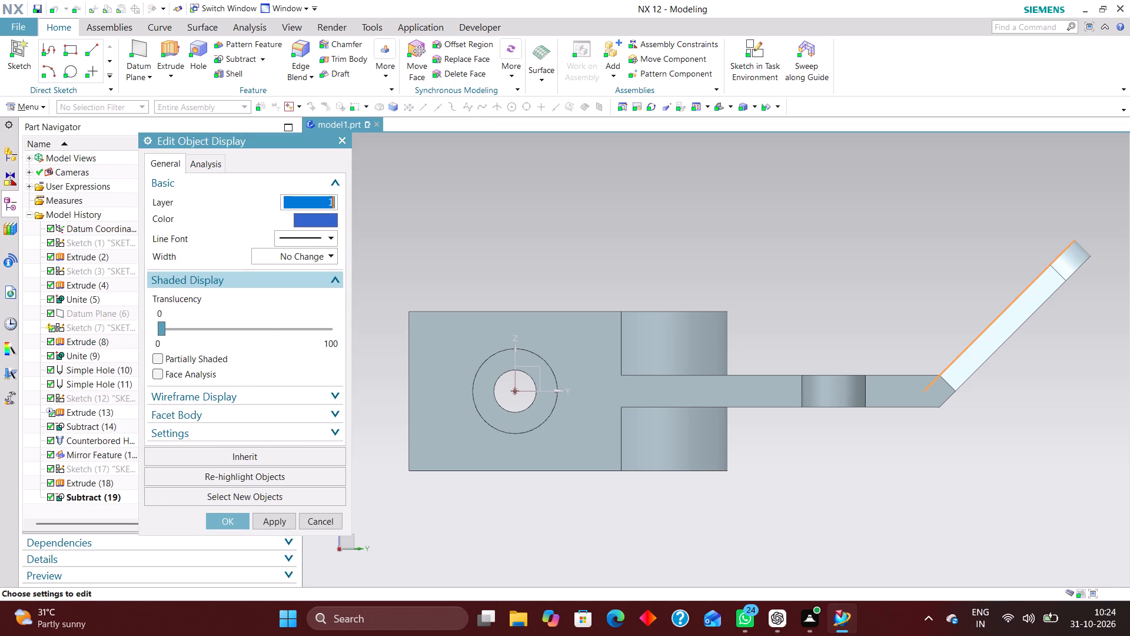
pyautogui.press('1')
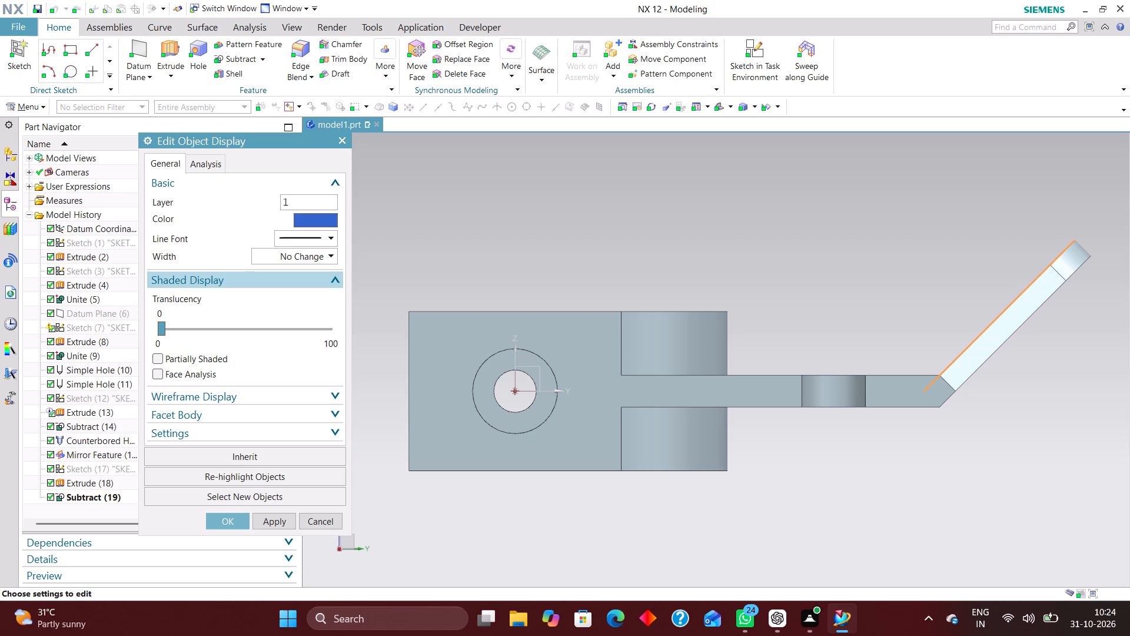
pyautogui.press('3')
pyautogui.press('Return')
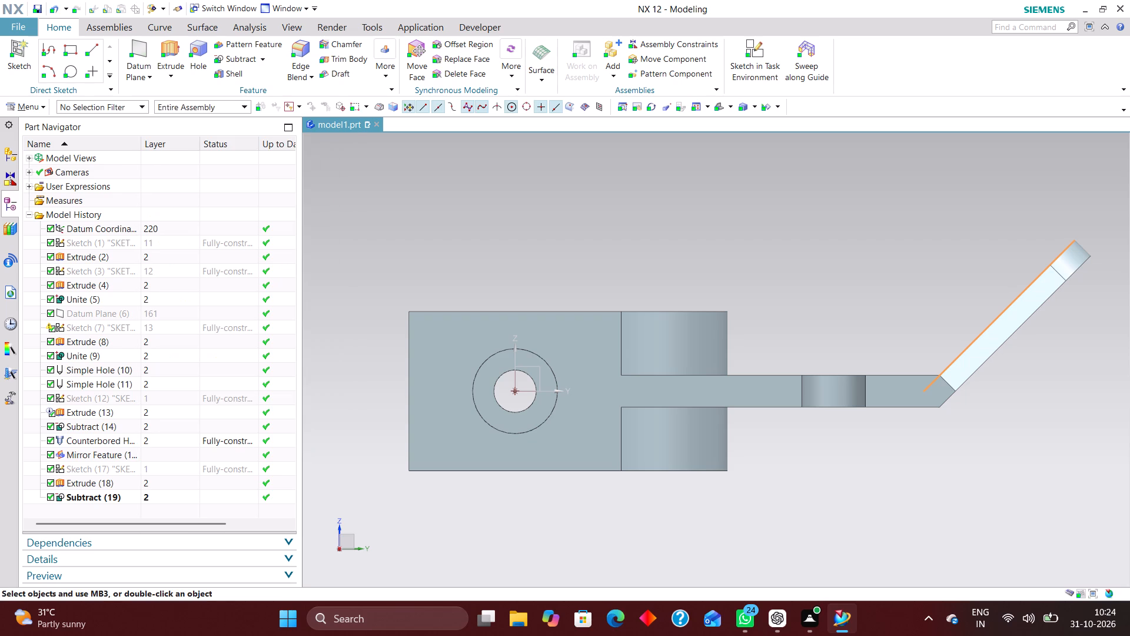
# Move Sketch (12), the profile used for the clamp block's open slot, to layer 14.
pyautogui.click(163, 400)
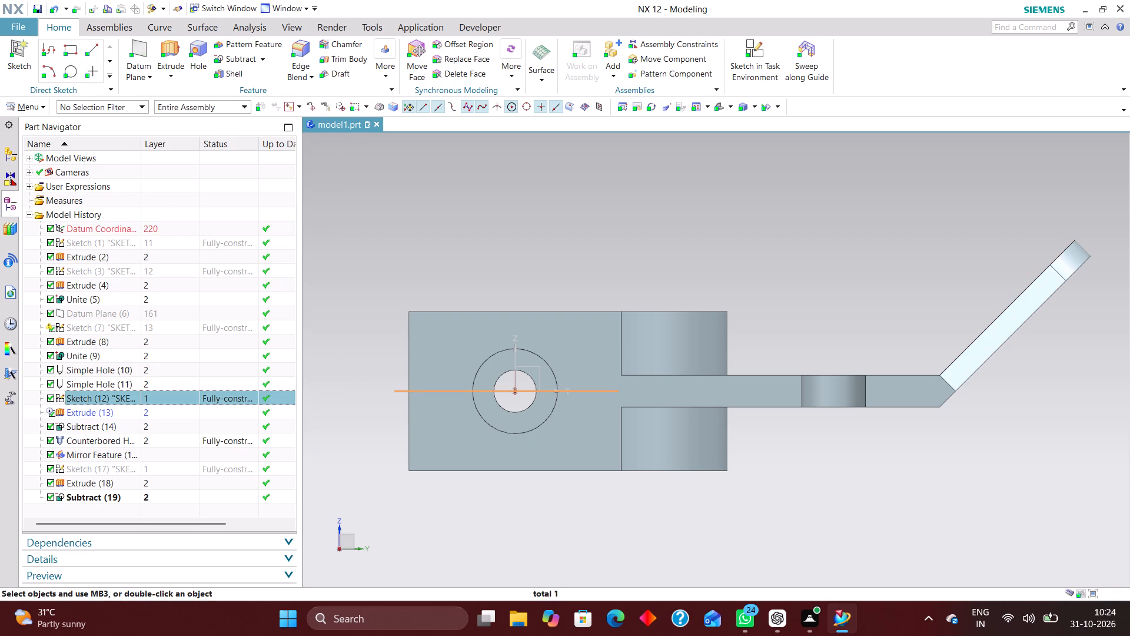
pyautogui.hotkey('ctrl', 'j')
pyautogui.write('14')
pyautogui.press('Return')
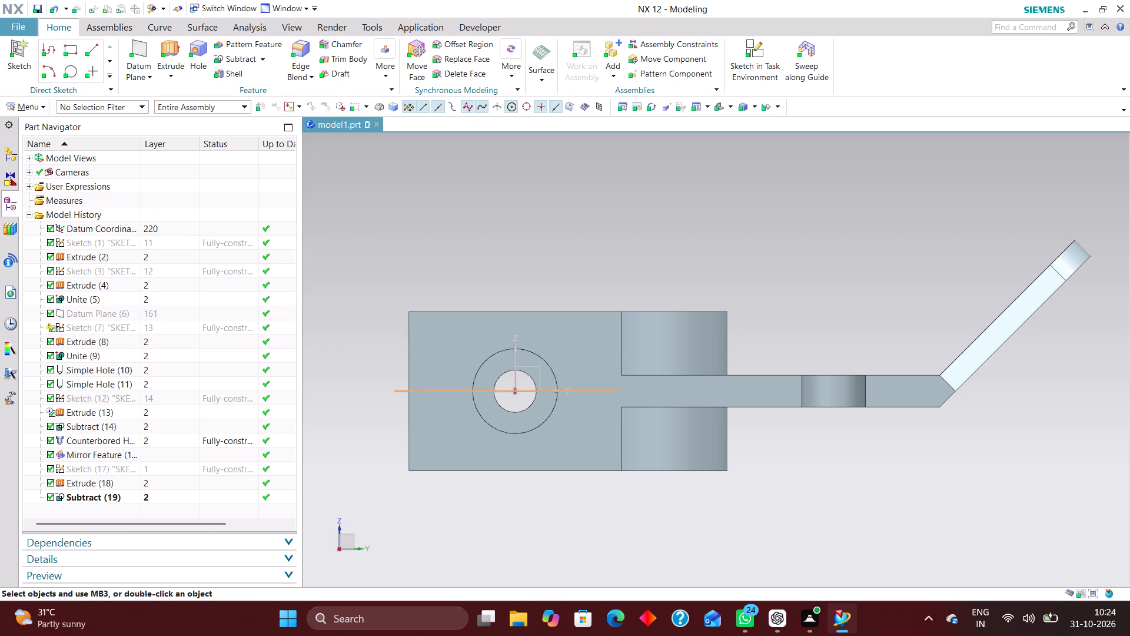
# Assign Sketch (17), the profile of the open slot in the flat arm, to layer 15.
pyautogui.click(162, 468)
pyautogui.hotkey('ctrl', 'j')
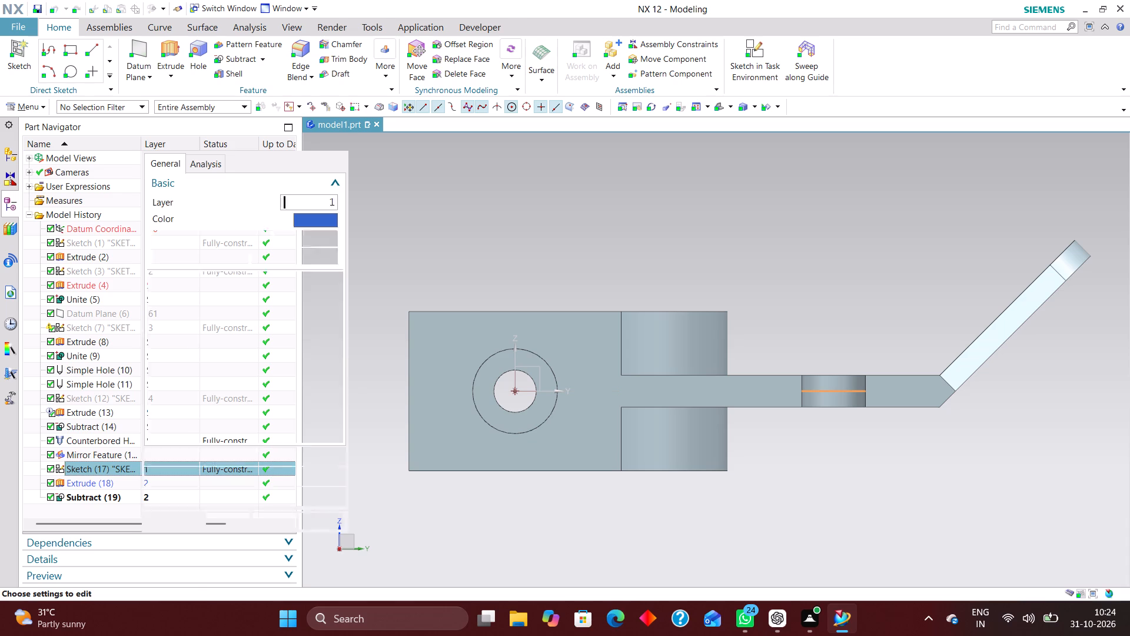
pyautogui.write('15')
pyautogui.press('Return')
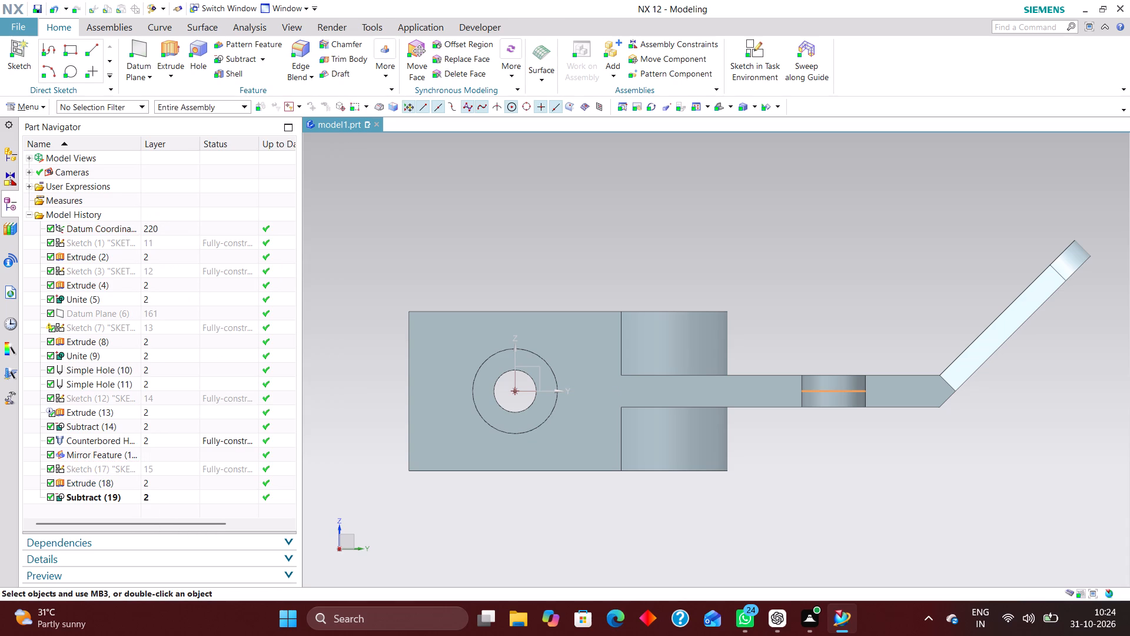
# Examine the bracket from several sides, including its clamp block, slotted arm and inclined lug.
pyautogui.scroll(-2, 201, 399)
pyautogui.scroll(3, 184, 287)
pyautogui.scroll(-4, 195, 293)
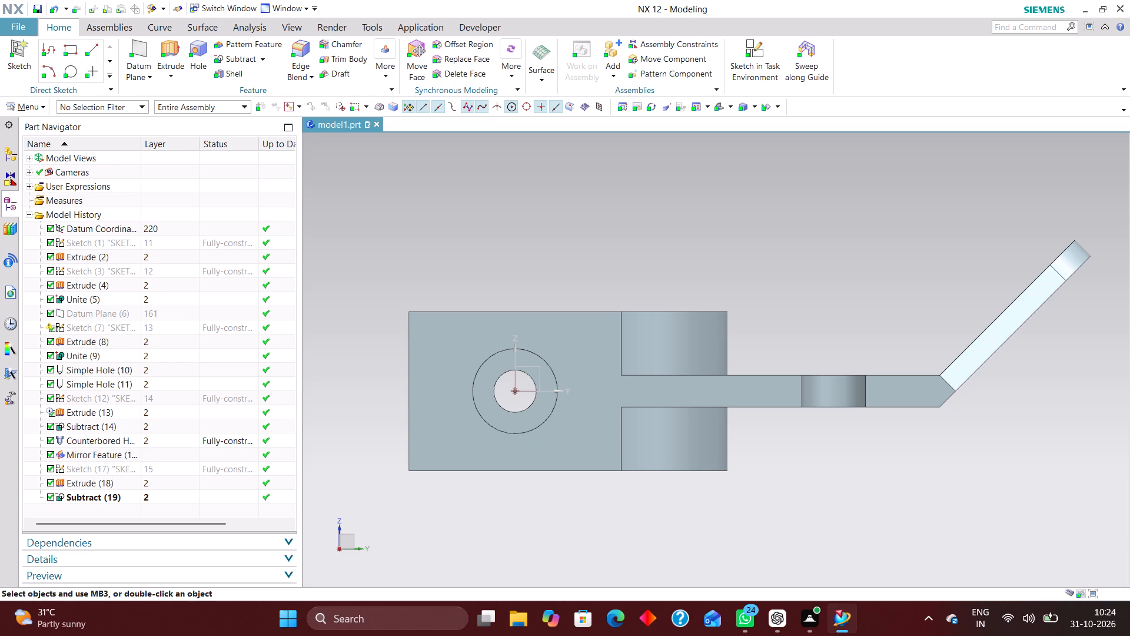
pyautogui.moveTo(897, 346); pyautogui.dragTo(889, 411, button='middle')
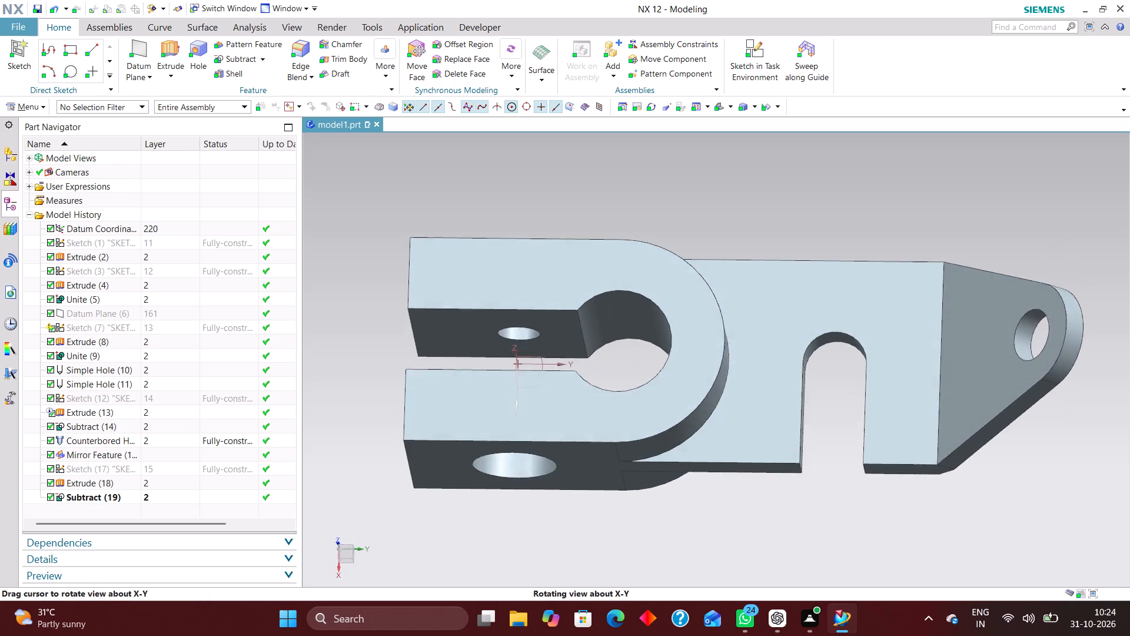
pyautogui.moveTo(889, 411); pyautogui.dragTo(890, 363, button='middle')
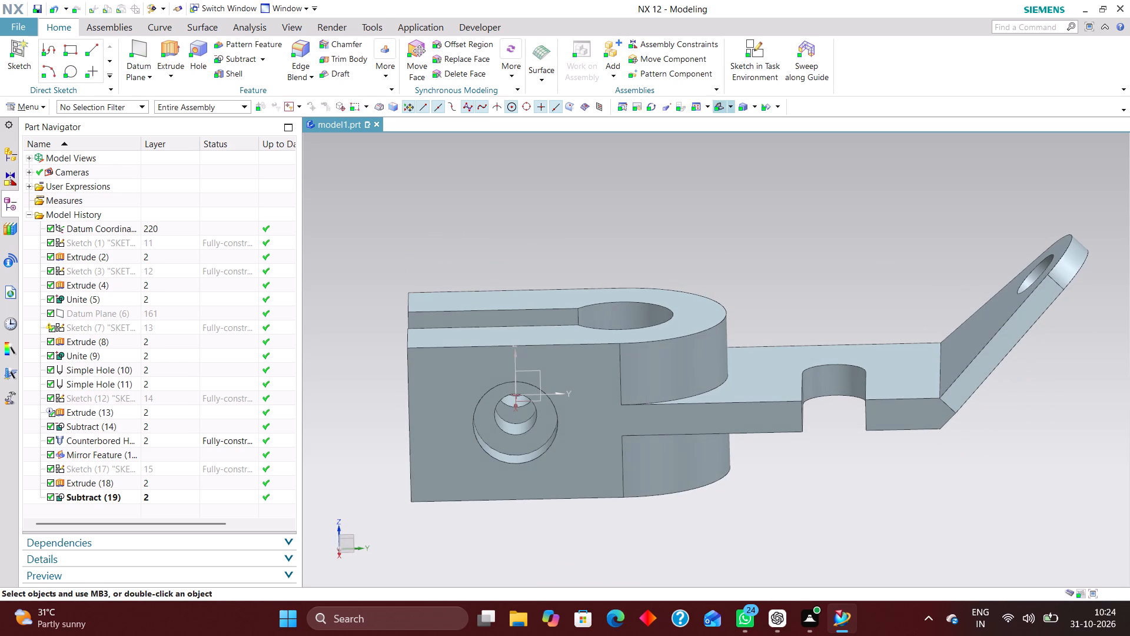
pyautogui.click(722, 107)
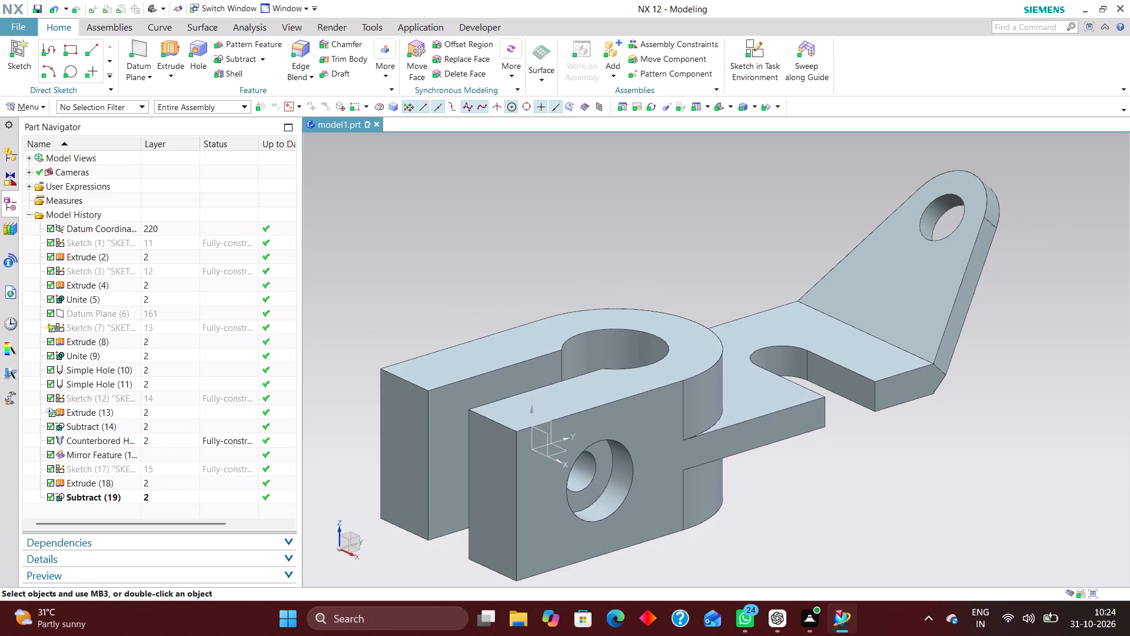
pyautogui.moveTo(702, 280); pyautogui.dragTo(796, 335, button='middle')
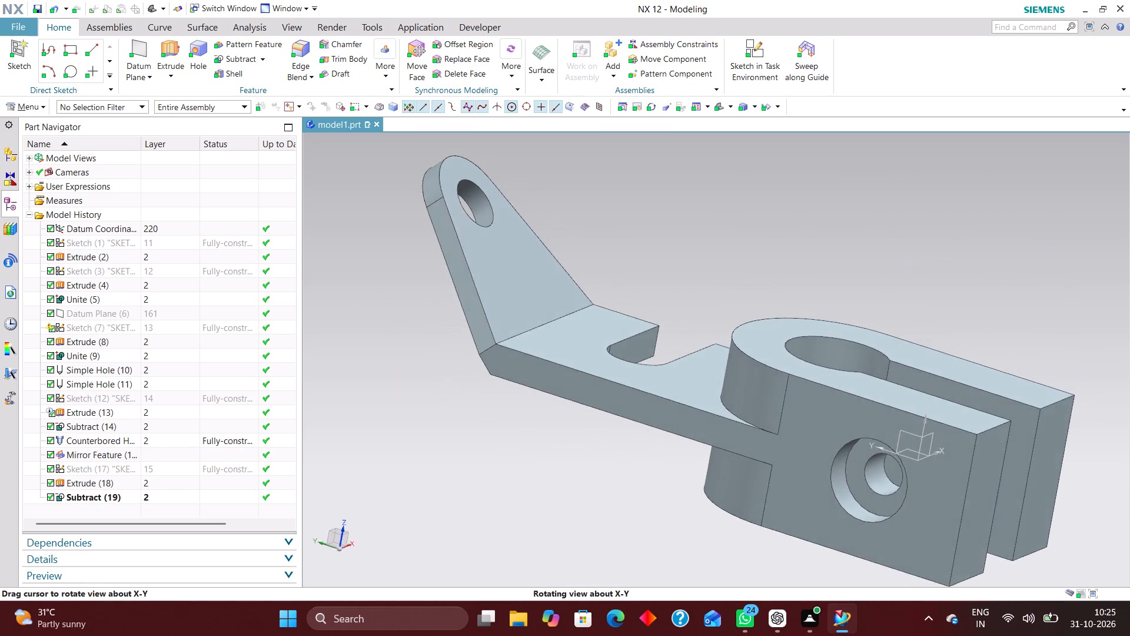
pyautogui.moveTo(796, 335); pyautogui.dragTo(800, 333, button='middle')
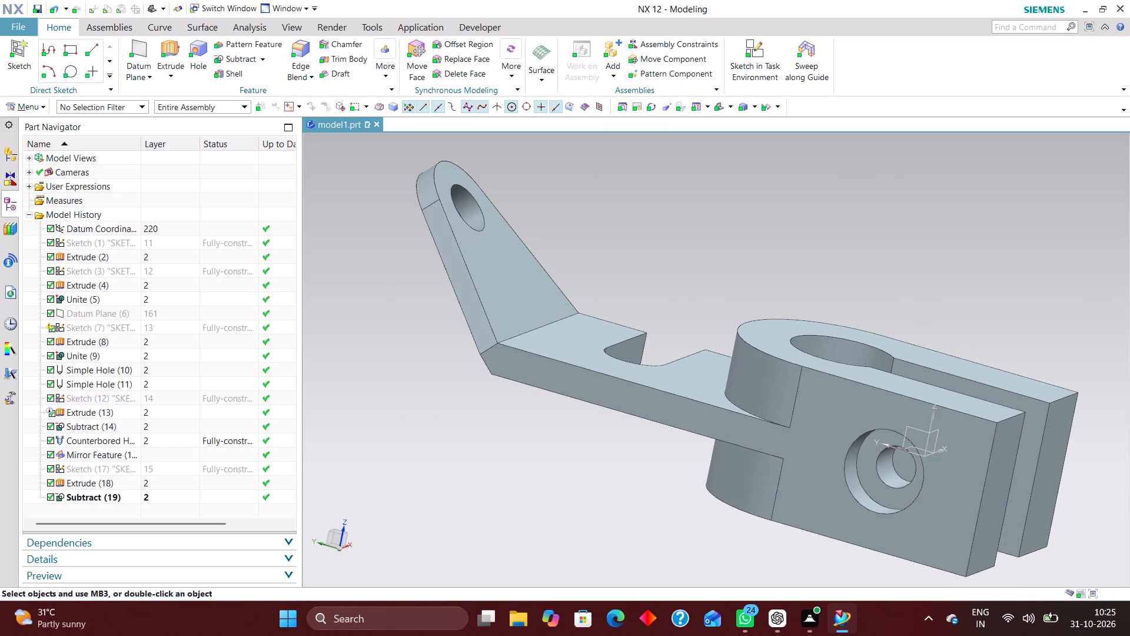
pyautogui.moveTo(969, 240); pyautogui.dragTo(905, 240, button='right')
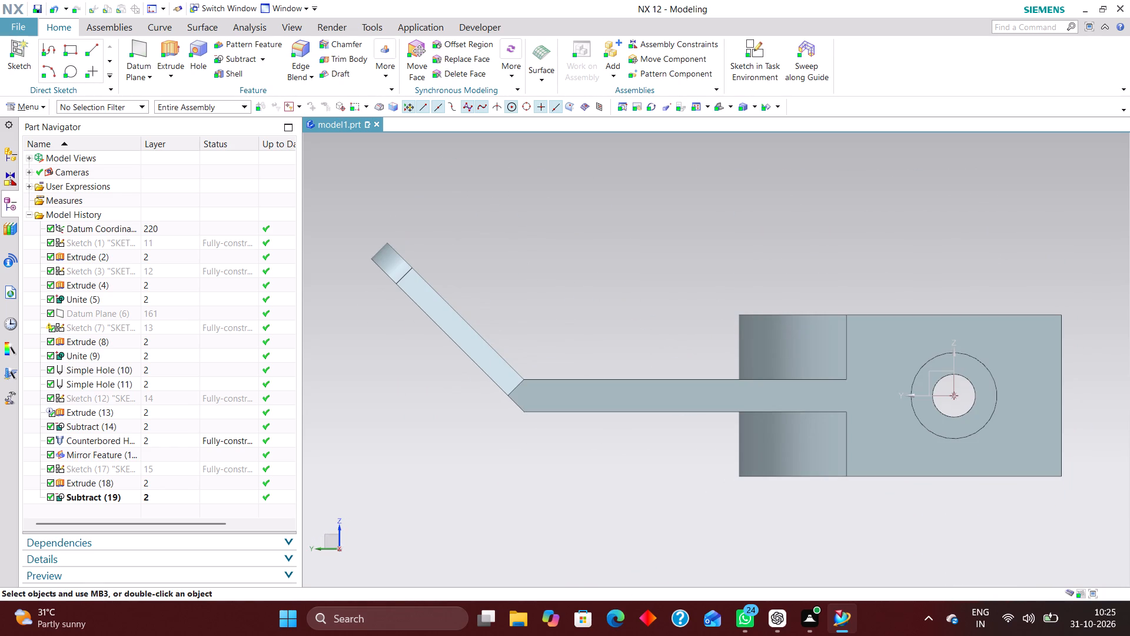
pyautogui.moveTo(942, 212); pyautogui.dragTo(767, 226, button='middle')
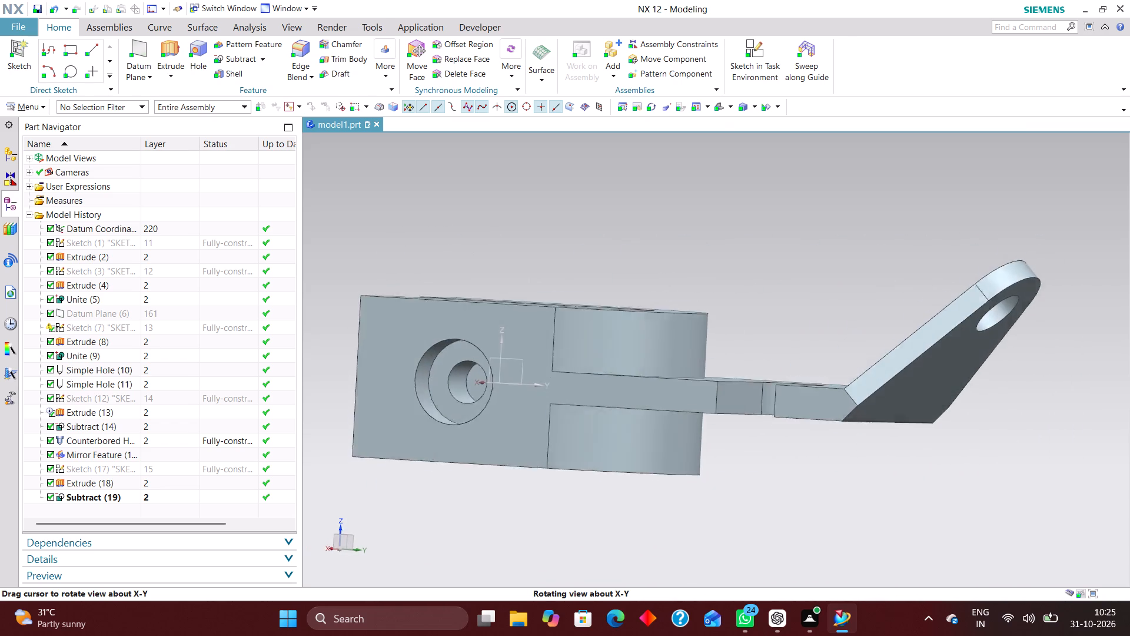
pyautogui.moveTo(767, 226); pyautogui.dragTo(795, 249, button='middle')
pyautogui.click(720, 111)
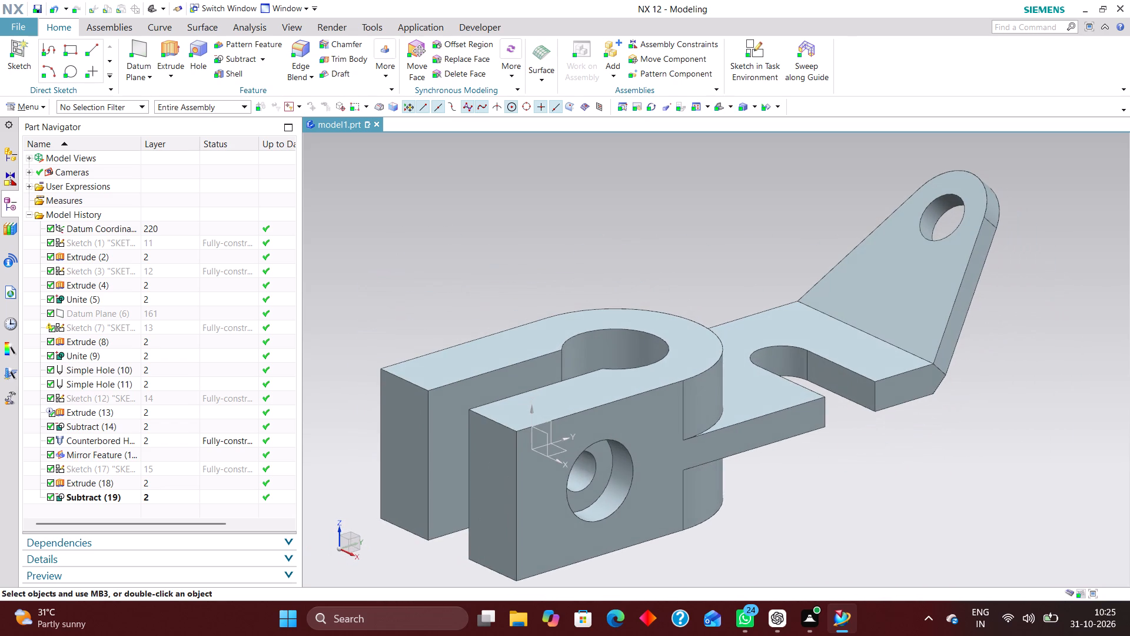
pyautogui.scroll(-4, 184, 403)
pyautogui.scroll(3, 184, 473)
pyautogui.scroll(-2, 188, 393)
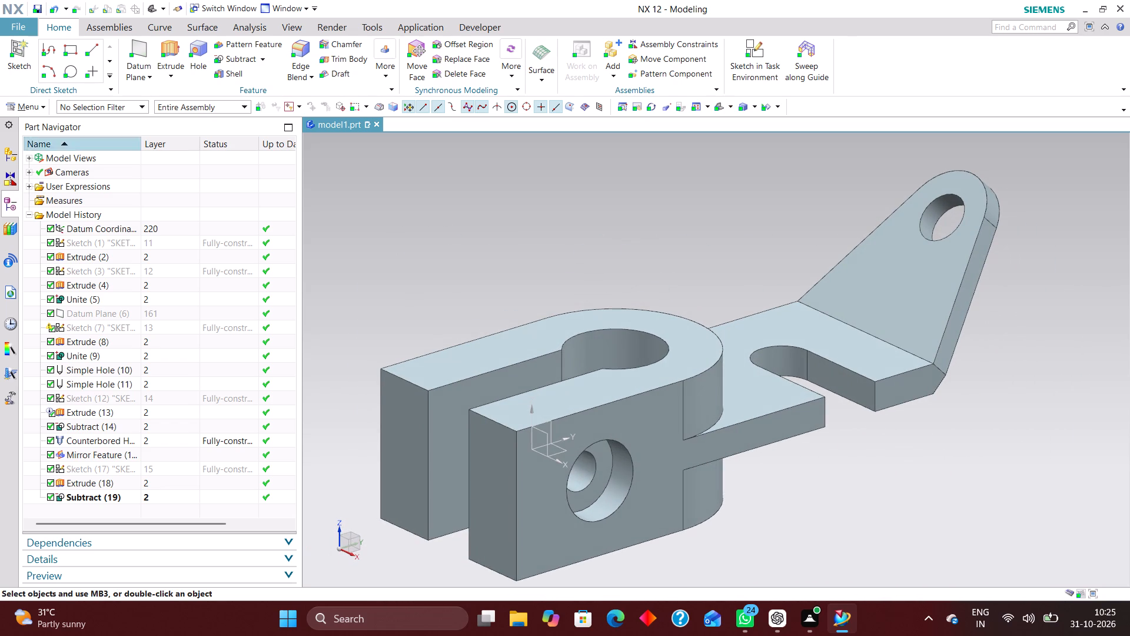
# Assign the library material Steel to the bracket body.
pyautogui.click(41, 110)
pyautogui.click(46, 120)
pyautogui.scroll(-1, 65, 173)
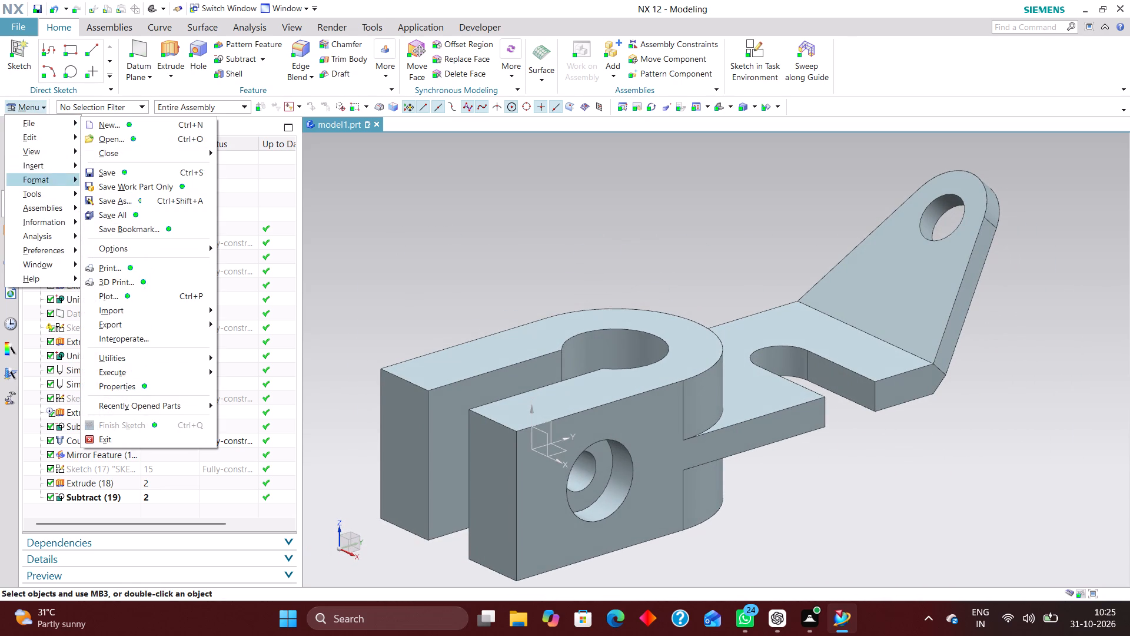
pyautogui.click(57, 194)
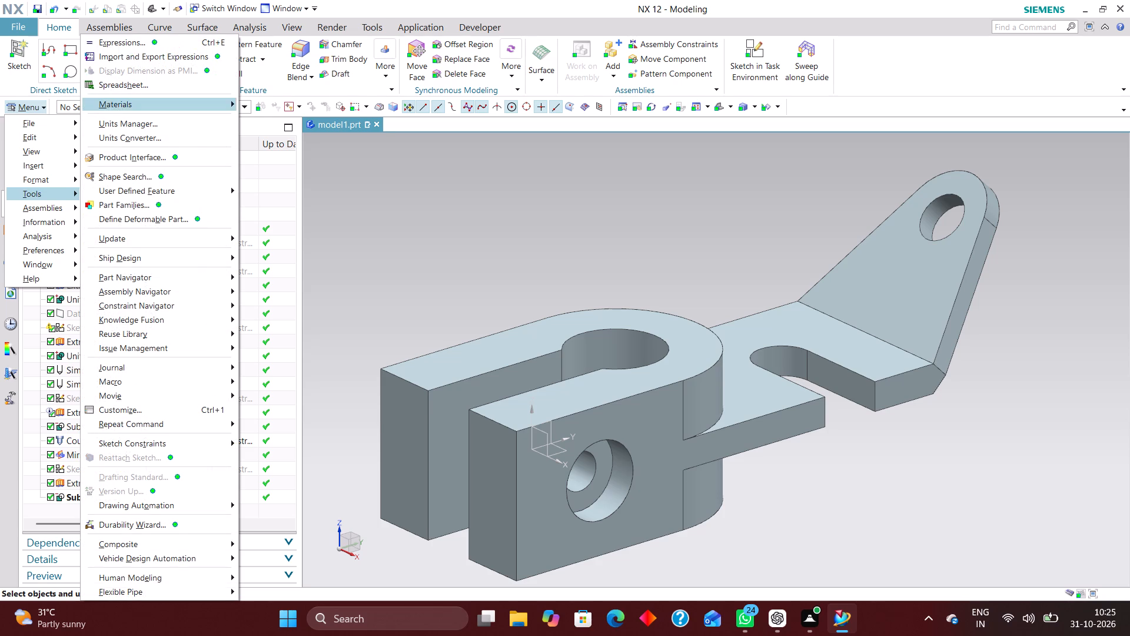
pyautogui.click(143, 102)
pyautogui.click(245, 105)
pyautogui.scroll(-3, 227, 380)
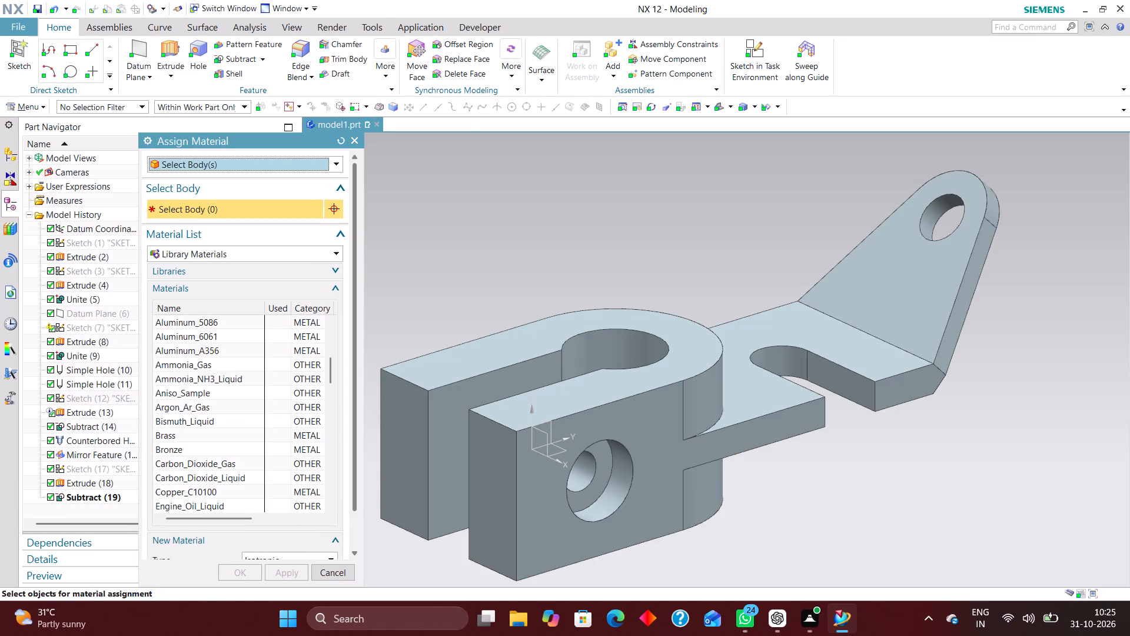
pyautogui.scroll(-19, 229, 395)
pyautogui.scroll(-6, 232, 466)
pyautogui.scroll(3, 216, 433)
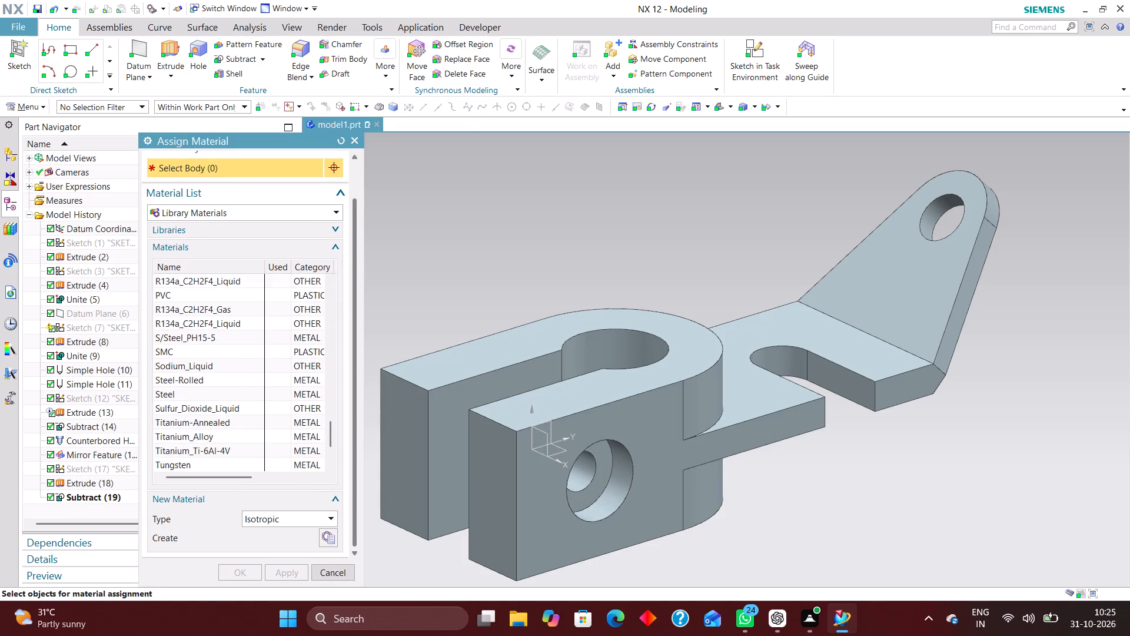
pyautogui.scroll(1, 216, 433)
pyautogui.scroll(8, 162, 373)
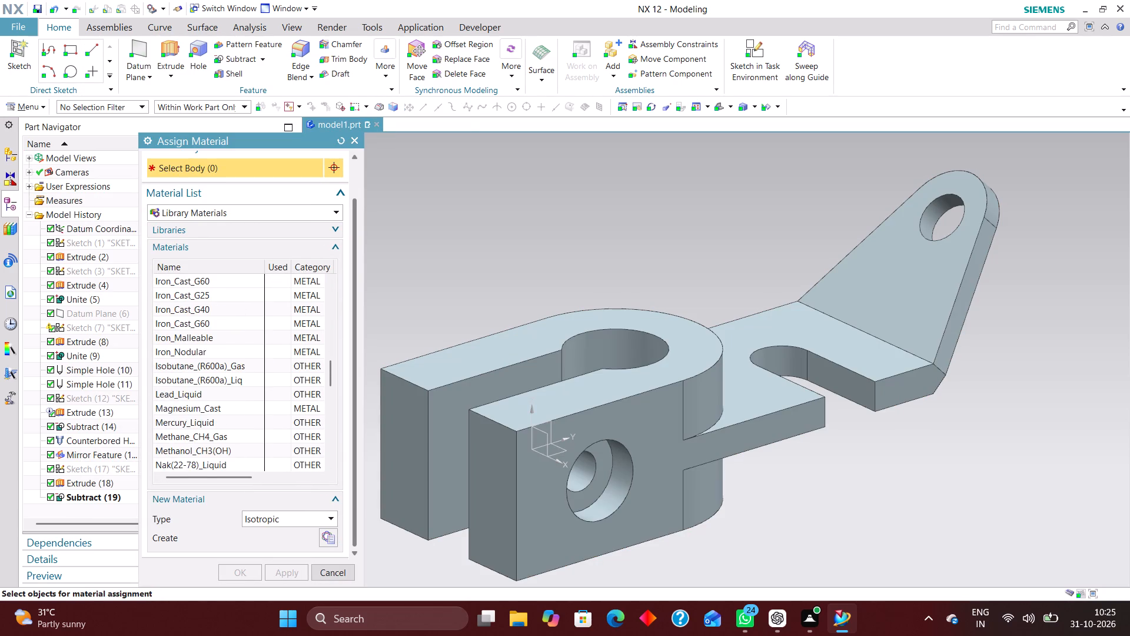
pyautogui.scroll(-5, 175, 334)
pyautogui.scroll(-2, 190, 448)
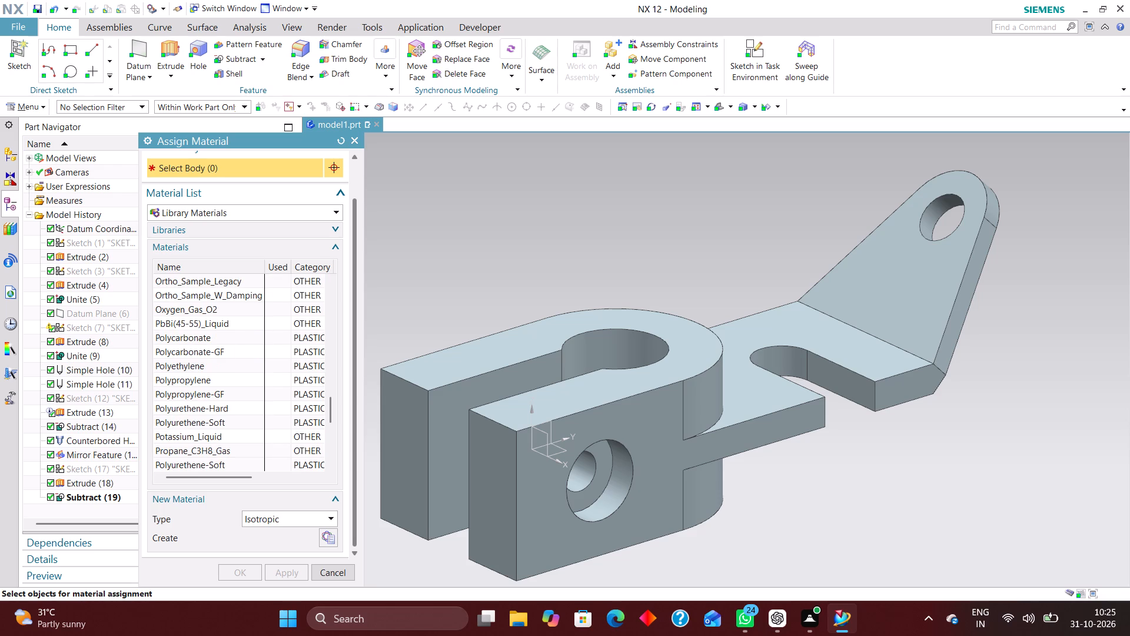
pyautogui.scroll(-2, 190, 428)
pyautogui.click(190, 433)
pyautogui.click(500, 433)
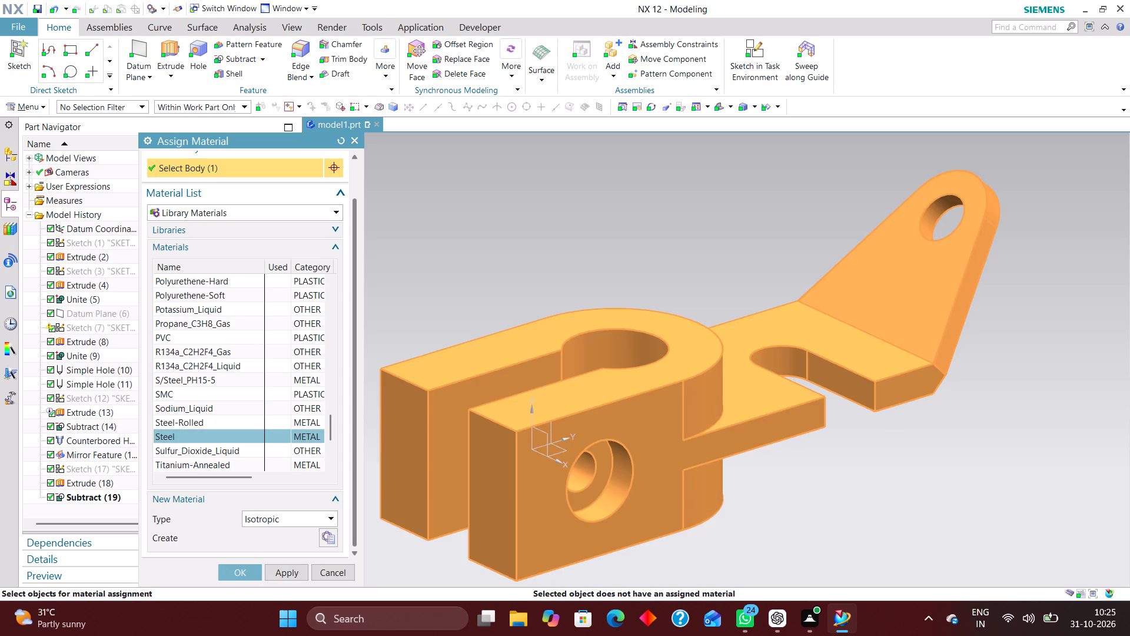
pyautogui.click(245, 574)
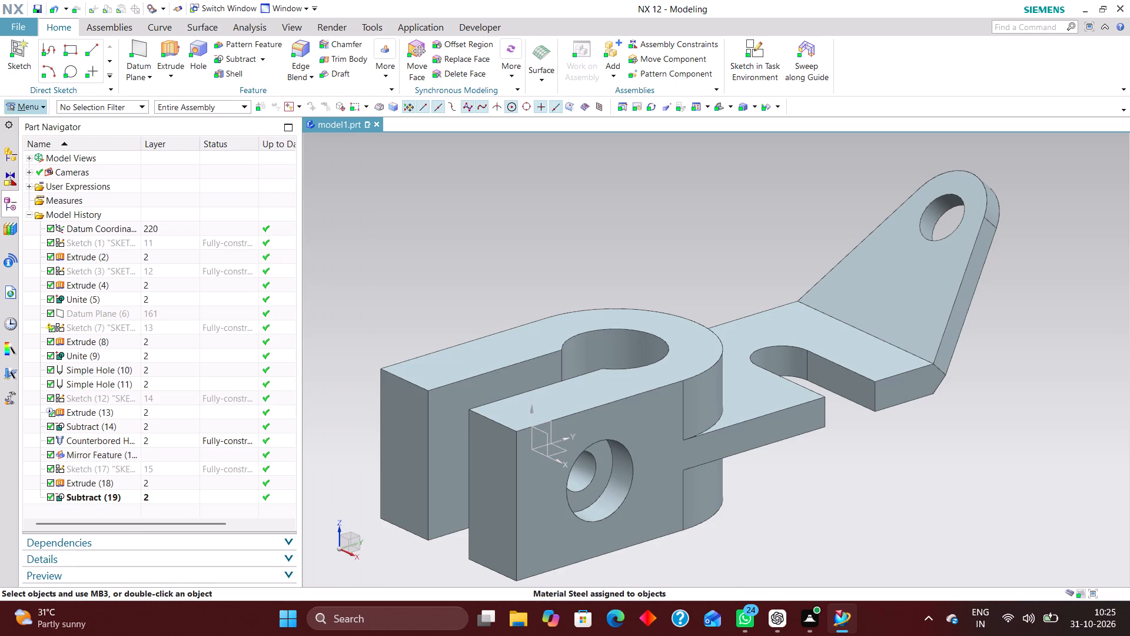
# Turn on Update Data on Save in the part's weight properties and update the weight data immediately.
pyautogui.click(42, 109)
pyautogui.click(42, 118)
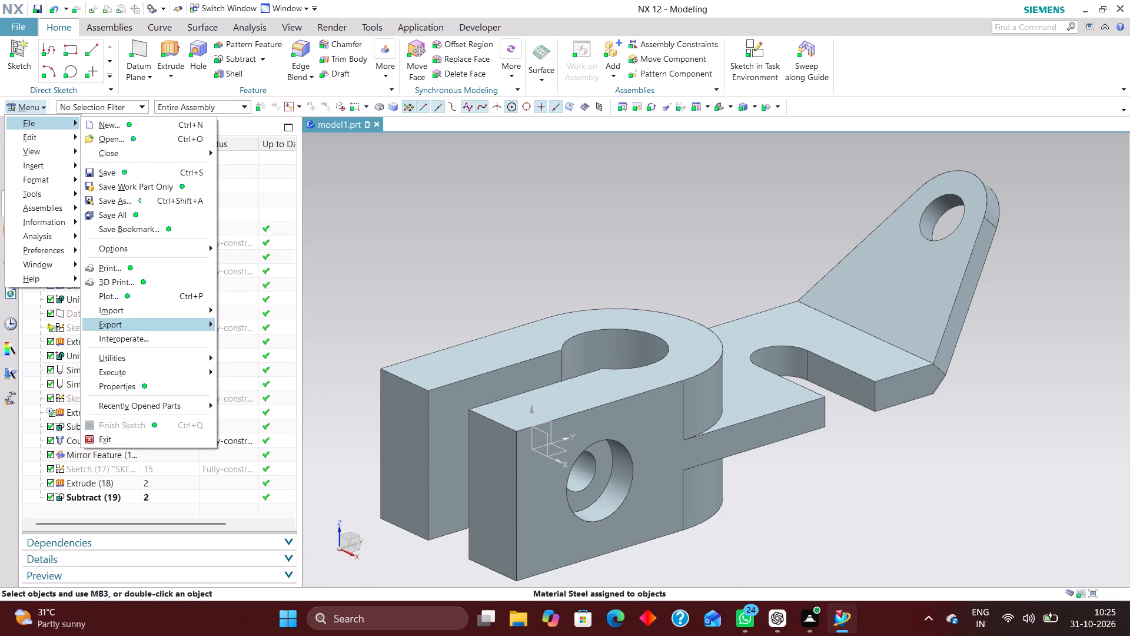
pyautogui.click(148, 381)
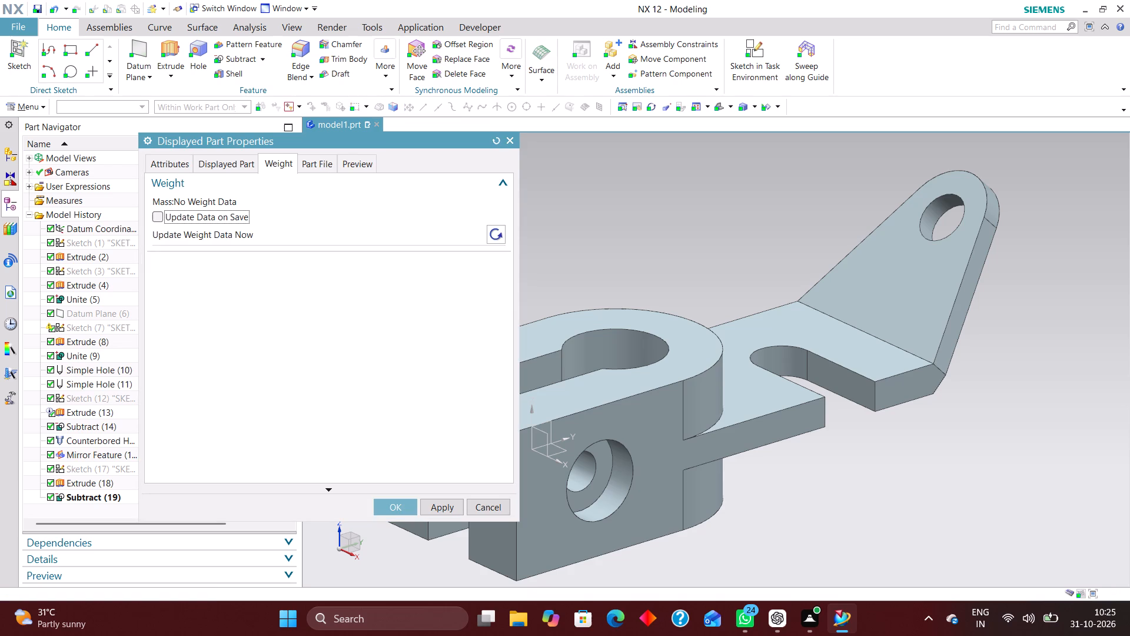
pyautogui.click(156, 214)
pyautogui.click(499, 231)
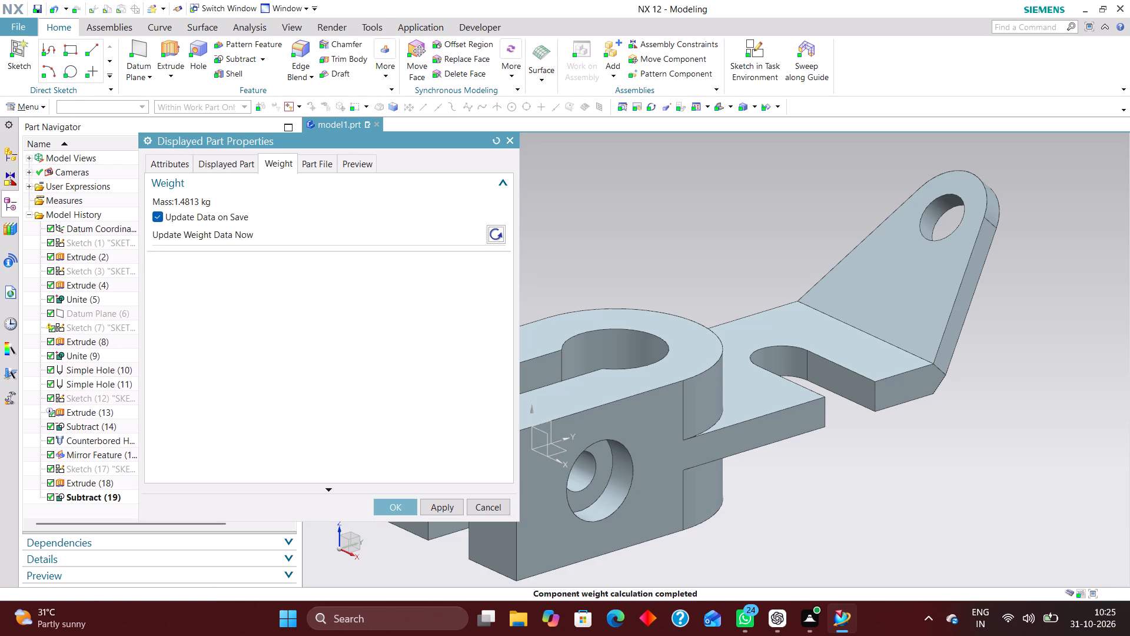
pyautogui.click(395, 502)
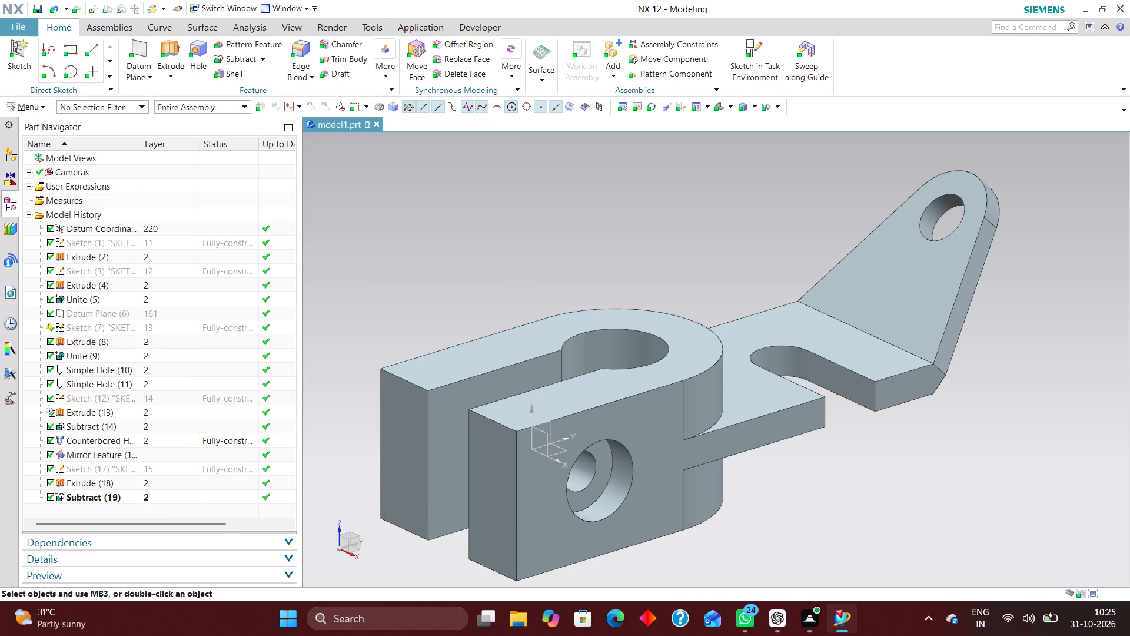
# Create a new group containing the bracket body.
pyautogui.click(41, 108)
pyautogui.click(53, 183)
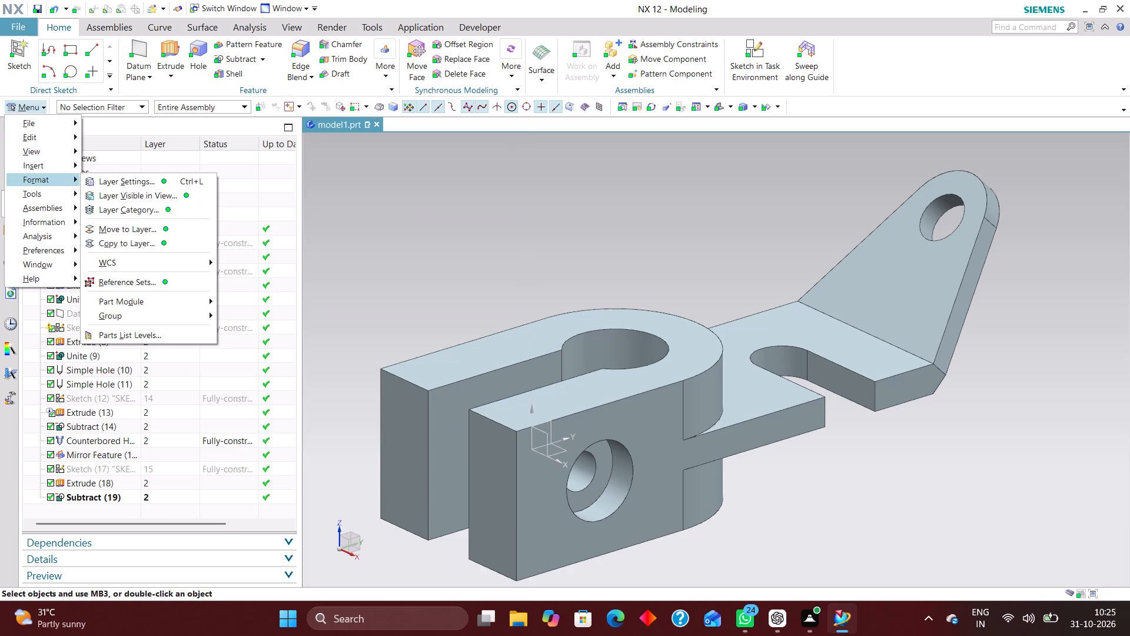
pyautogui.click(144, 314)
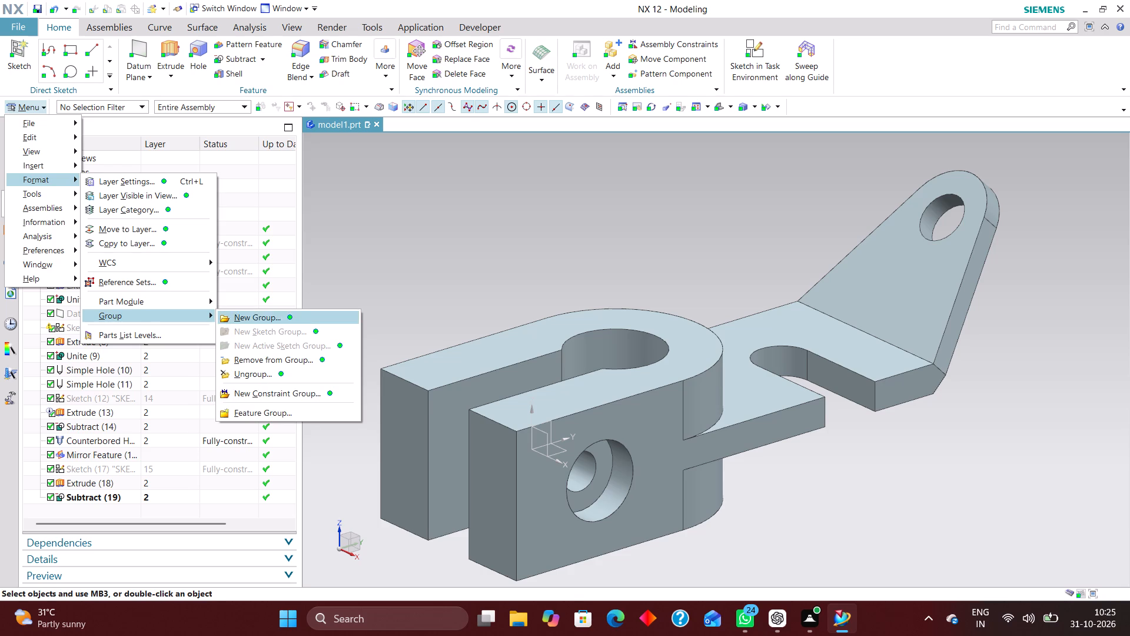
pyautogui.click(335, 319)
pyautogui.click(583, 415)
pyautogui.click(239, 319)
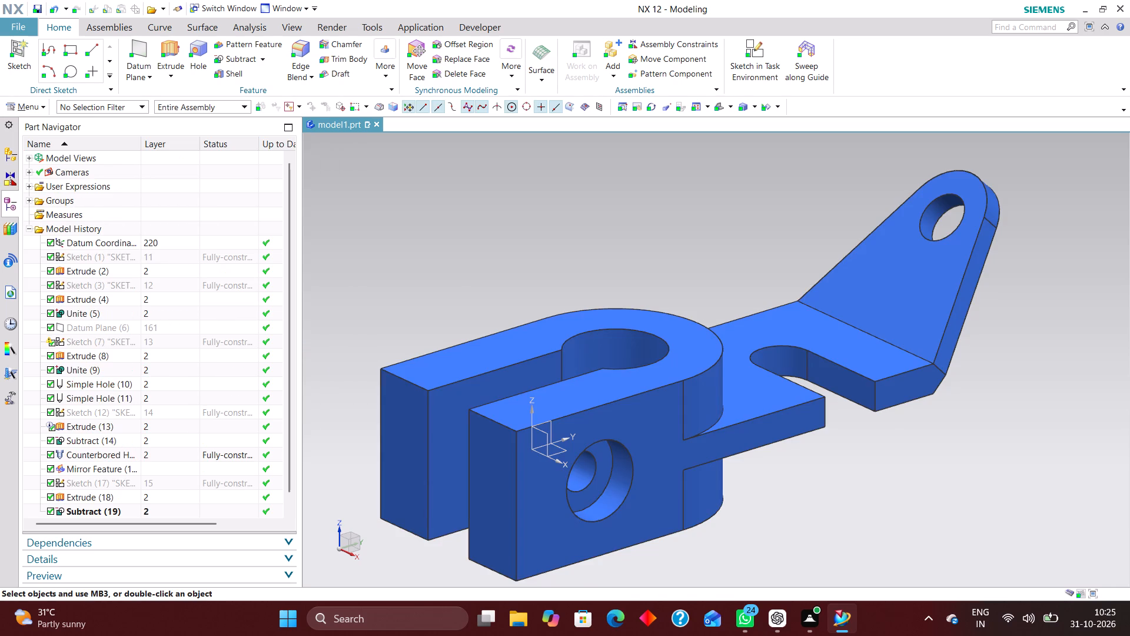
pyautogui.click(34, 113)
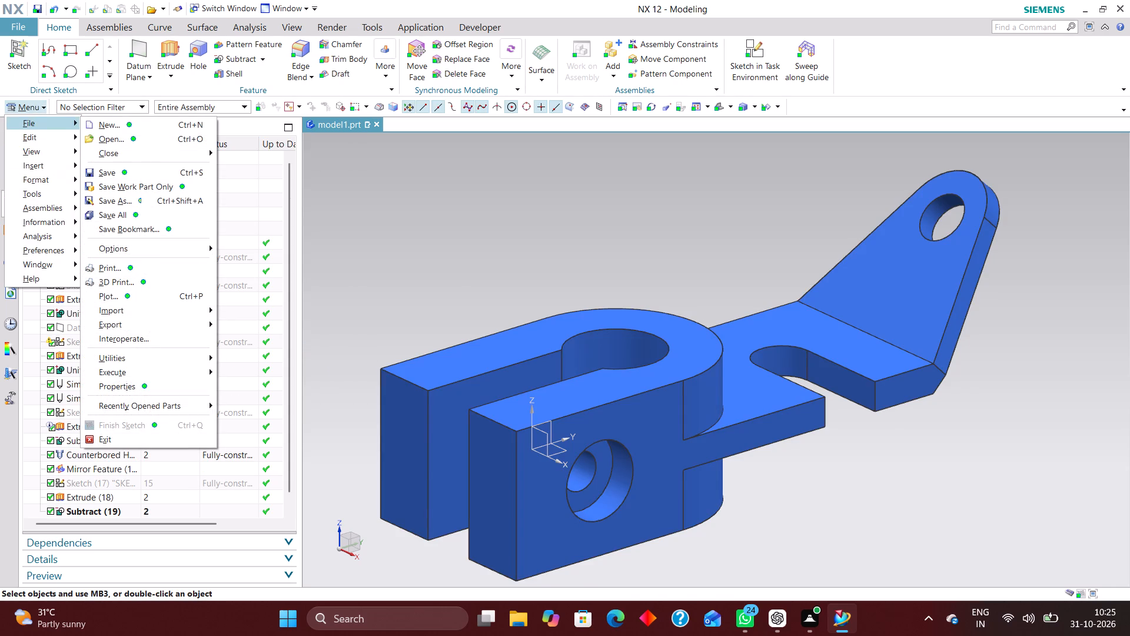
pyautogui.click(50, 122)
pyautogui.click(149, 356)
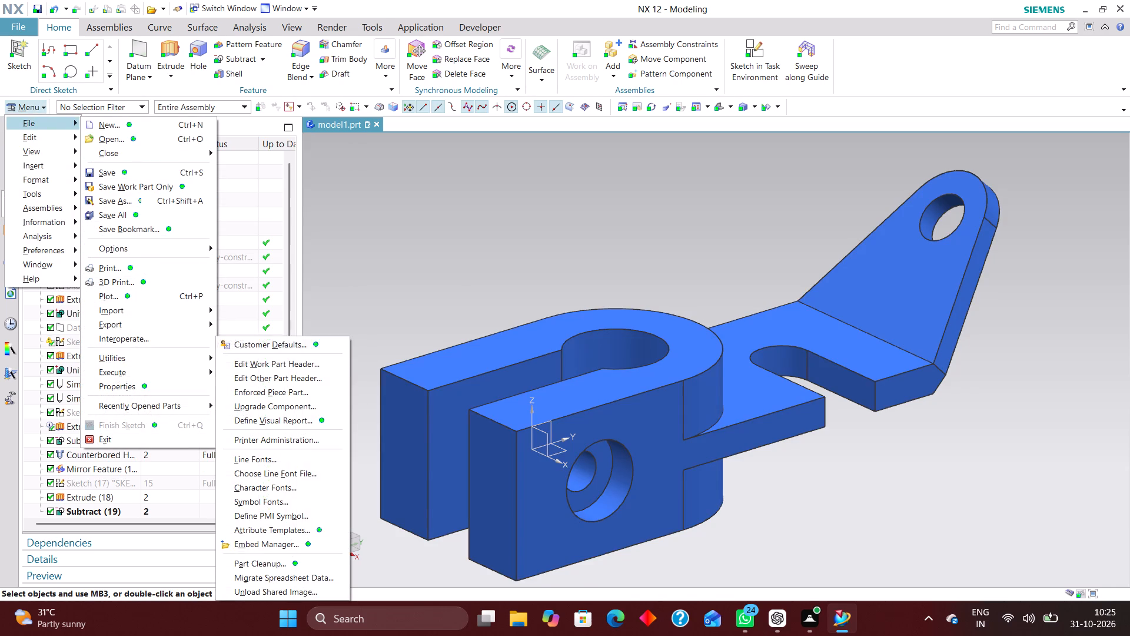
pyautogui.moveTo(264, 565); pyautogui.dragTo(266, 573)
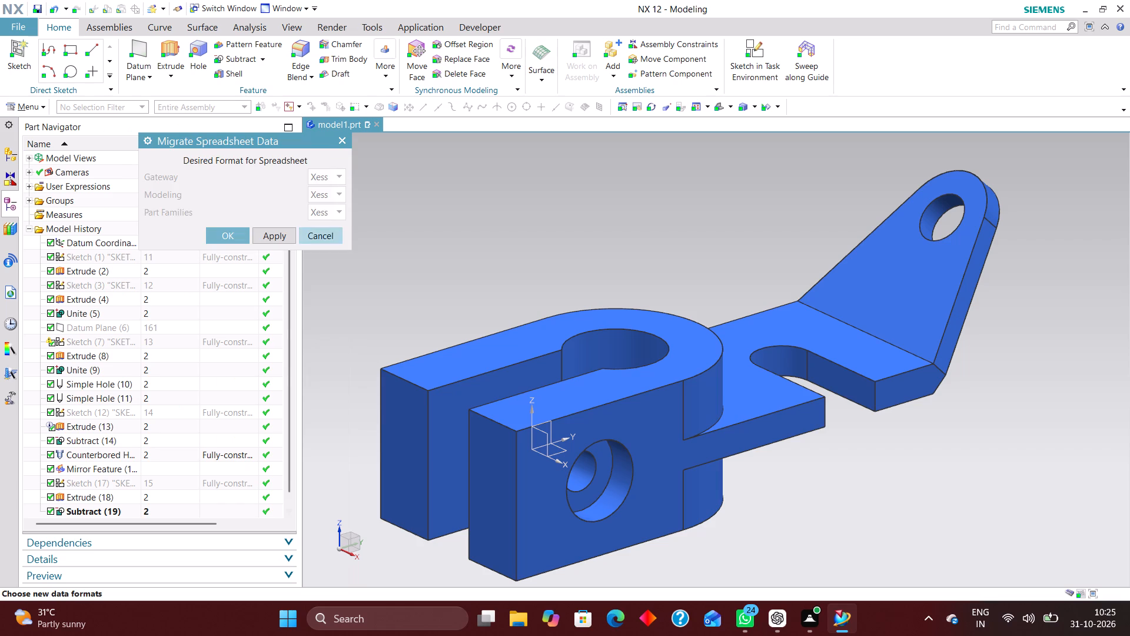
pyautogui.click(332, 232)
# In Part Cleanup, enable all Serious Delete Actions, from unused expressions through part family data.
pyautogui.click(28, 110)
pyautogui.click(33, 119)
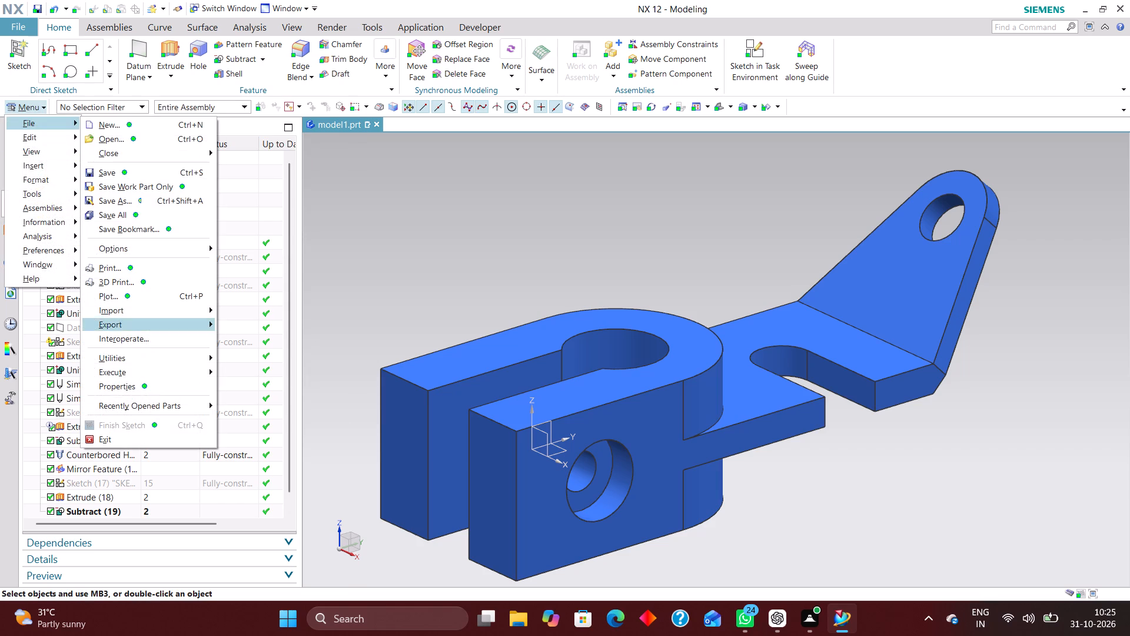
pyautogui.click(141, 357)
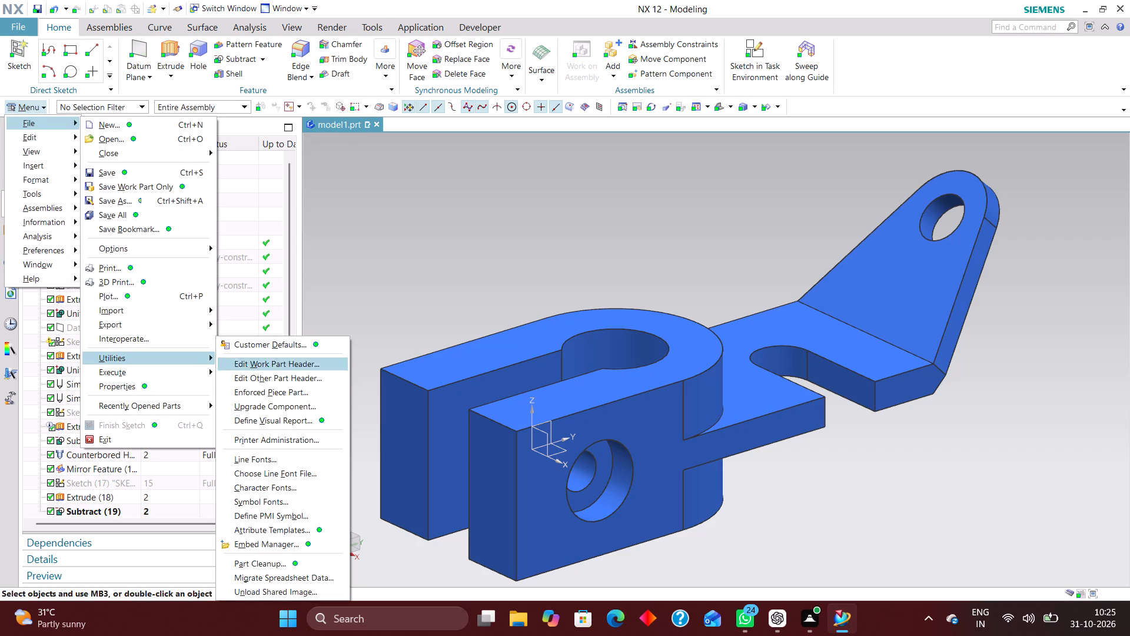
pyautogui.click(238, 561)
pyautogui.scroll(-5, 174, 406)
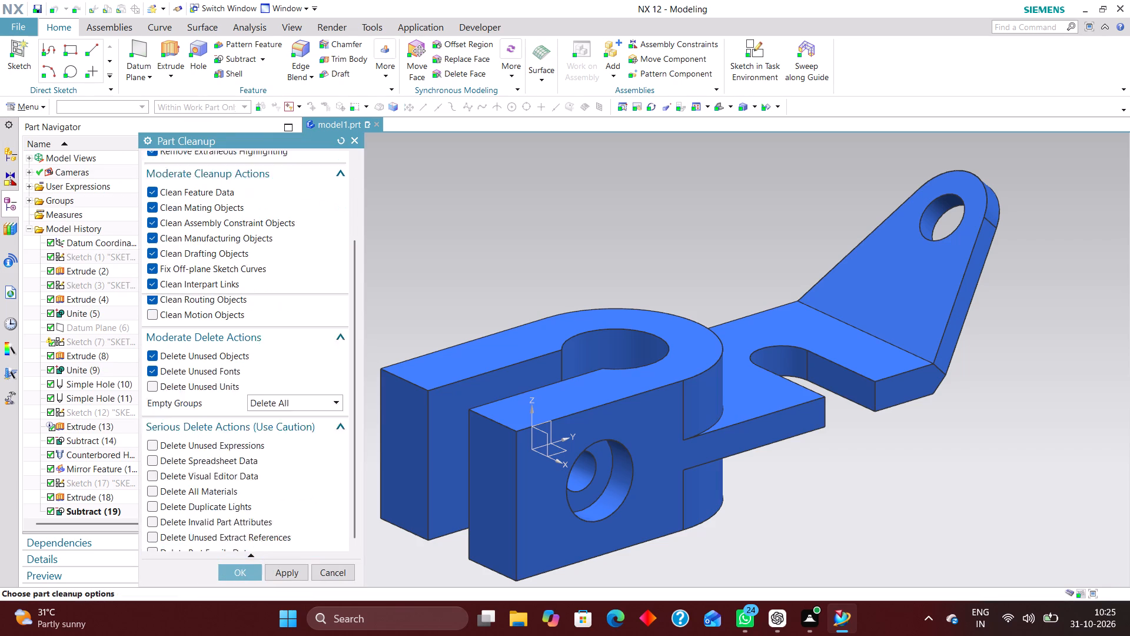
pyautogui.scroll(-1, 178, 393)
pyautogui.click(158, 413)
pyautogui.click(158, 420)
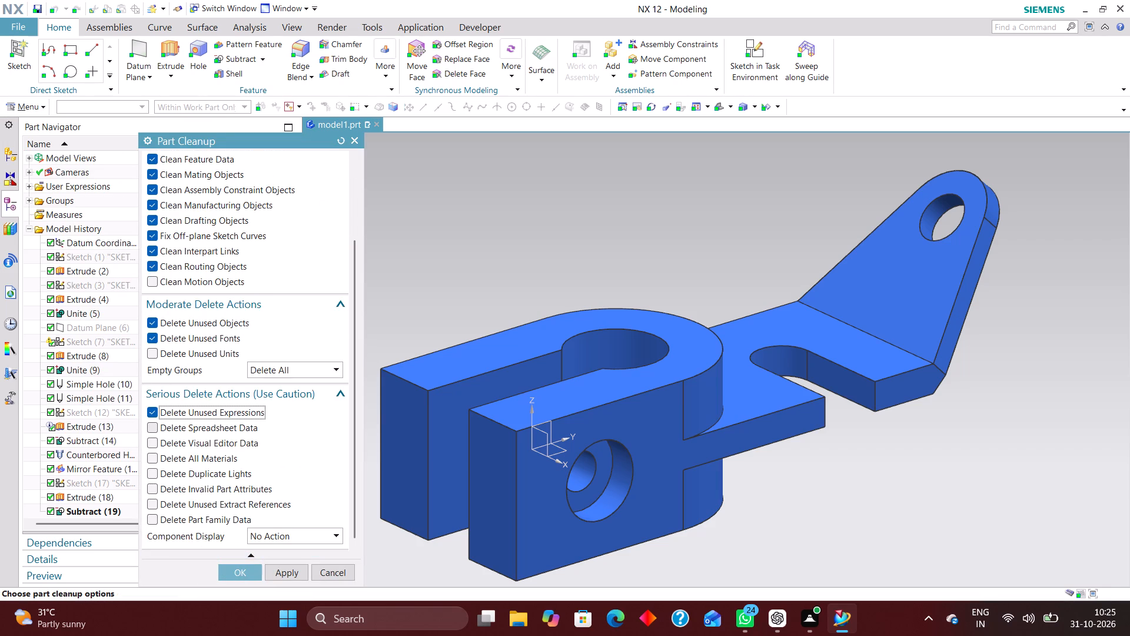
pyautogui.click(160, 436)
pyautogui.click(163, 433)
pyautogui.click(163, 456)
pyautogui.click(165, 475)
pyautogui.click(166, 487)
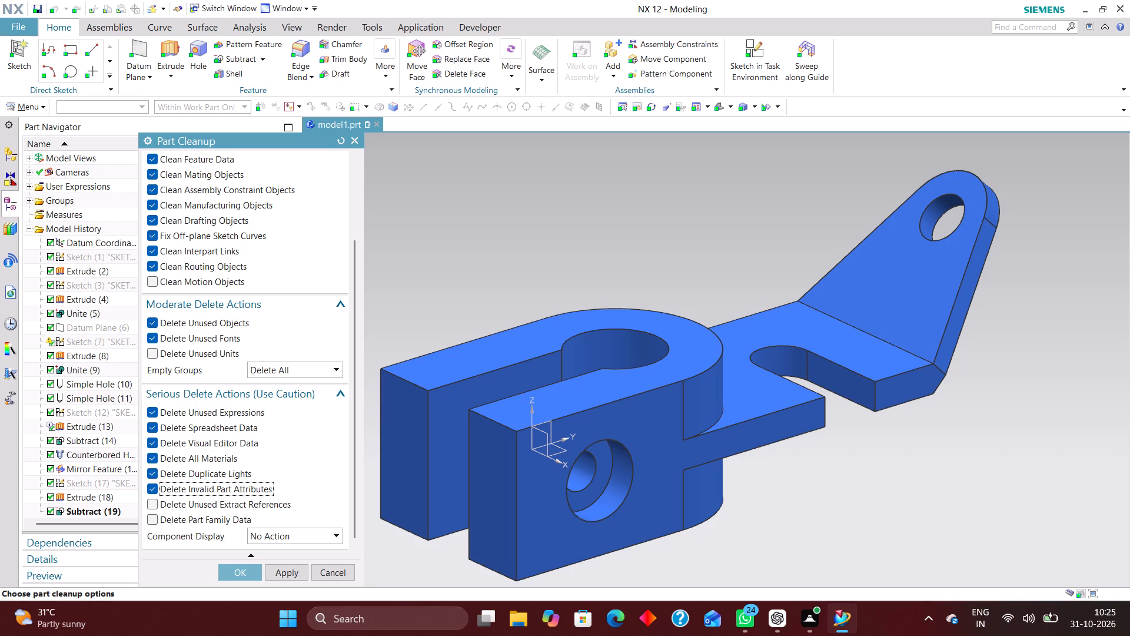
pyautogui.click(164, 503)
pyautogui.click(165, 520)
# Set Component Display to Remove All Changes, enable Delete Unused Units and run the cleanup, accepting deletion of spreadsheets and visual editor data.
pyautogui.click(261, 540)
pyautogui.click(276, 583)
pyautogui.click(162, 353)
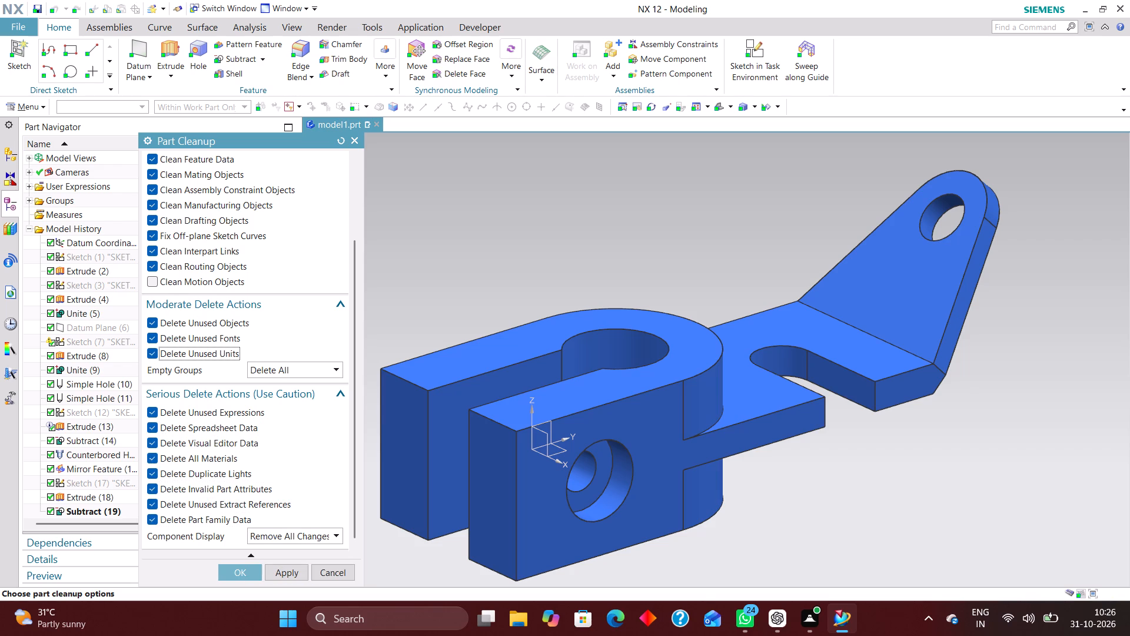
pyautogui.click(252, 570)
pyautogui.click(440, 340)
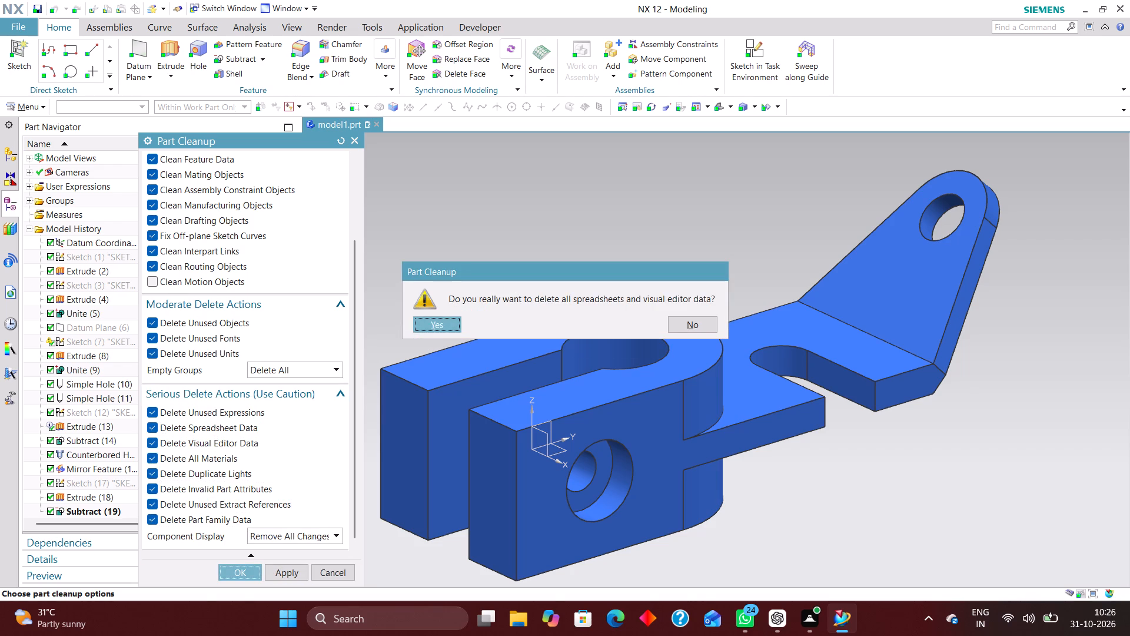
pyautogui.click(443, 327)
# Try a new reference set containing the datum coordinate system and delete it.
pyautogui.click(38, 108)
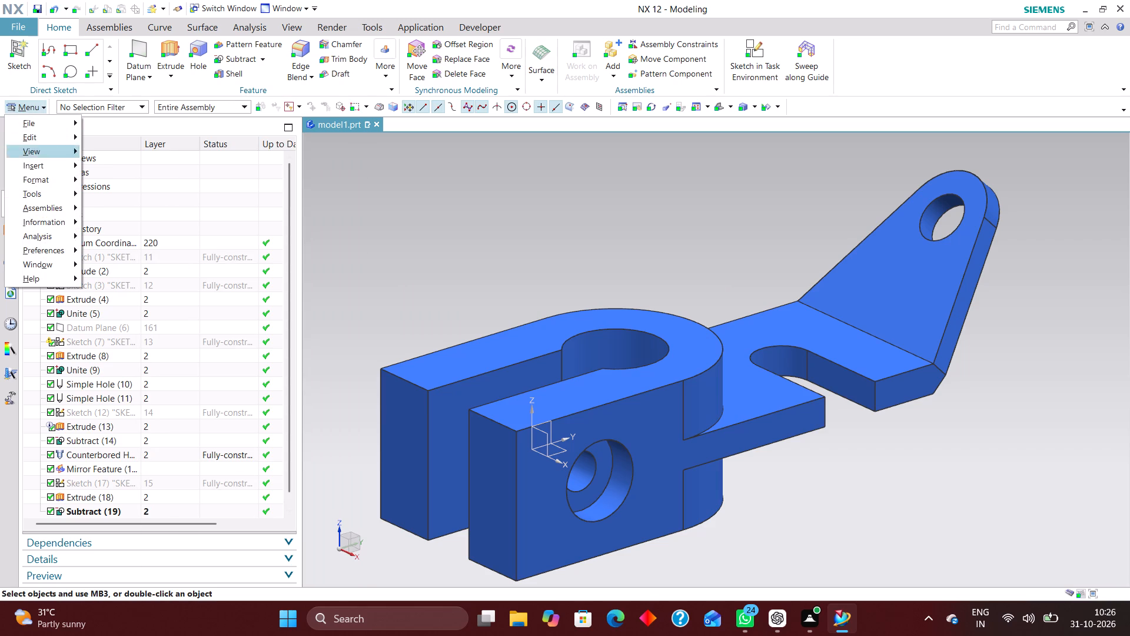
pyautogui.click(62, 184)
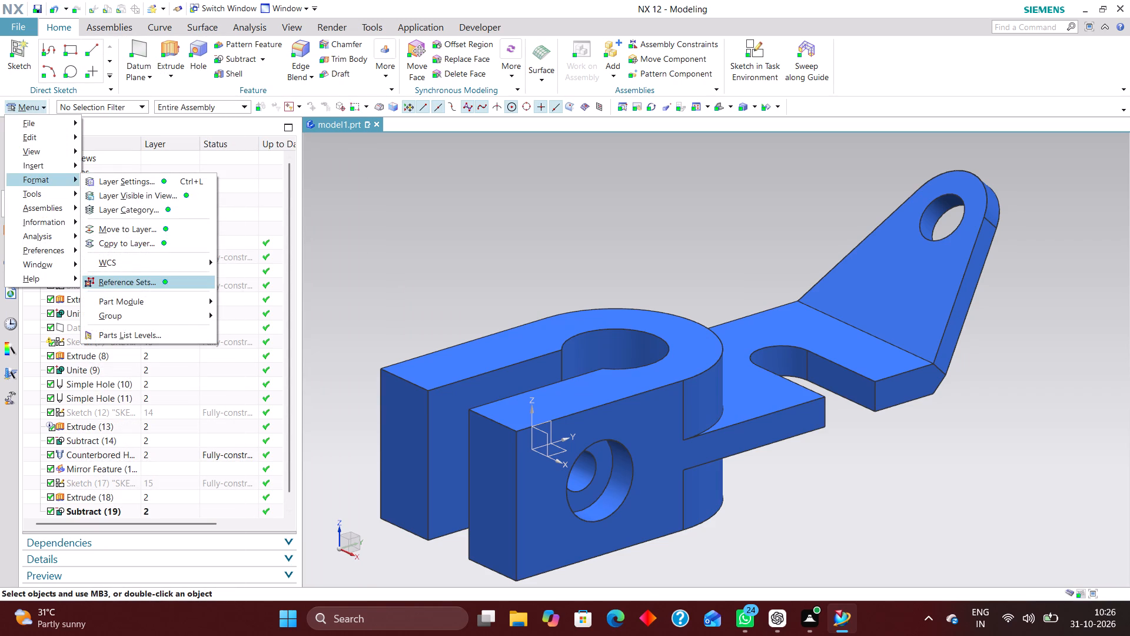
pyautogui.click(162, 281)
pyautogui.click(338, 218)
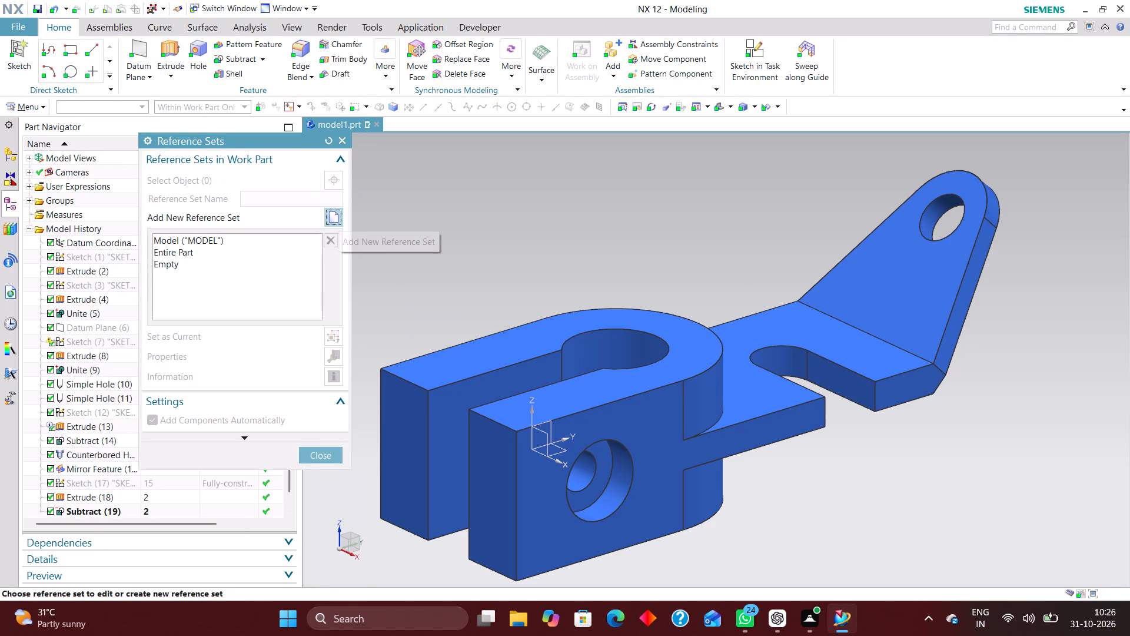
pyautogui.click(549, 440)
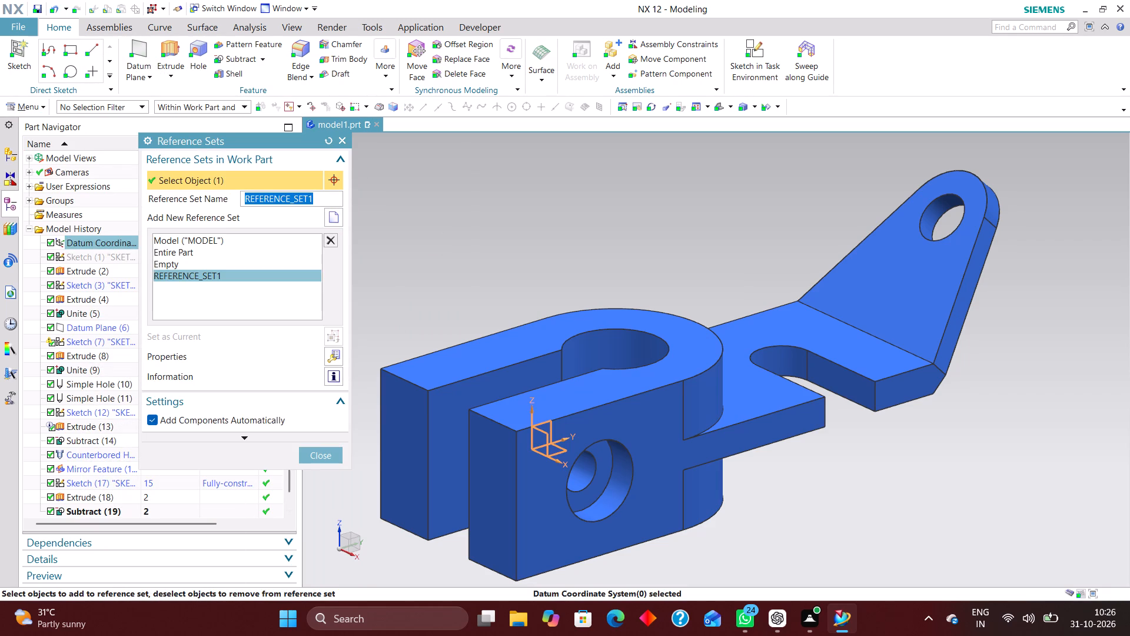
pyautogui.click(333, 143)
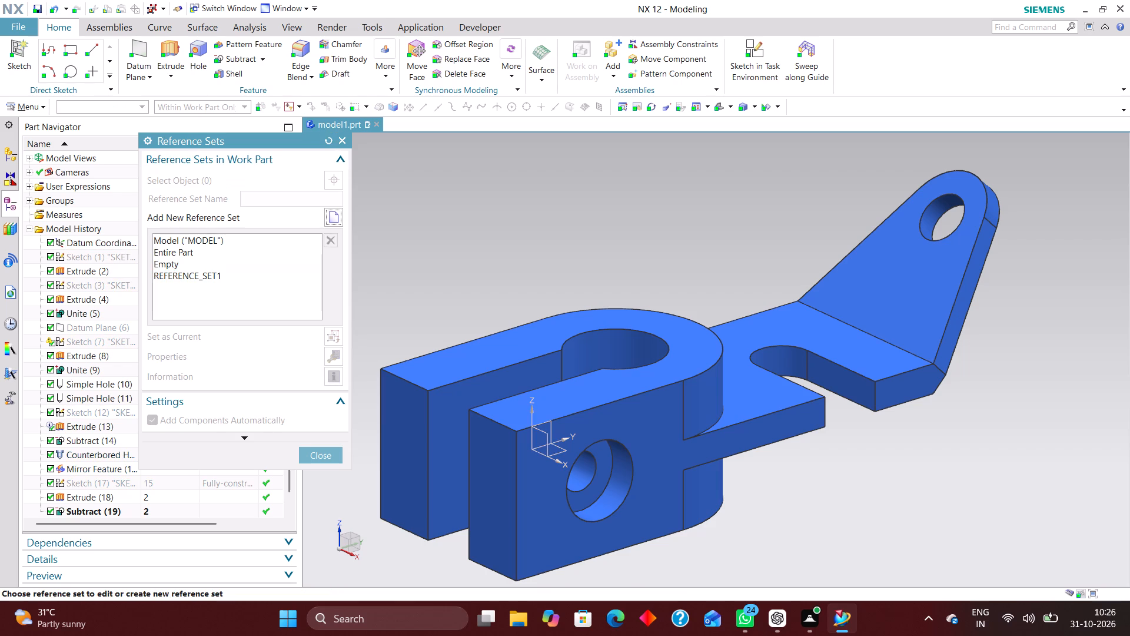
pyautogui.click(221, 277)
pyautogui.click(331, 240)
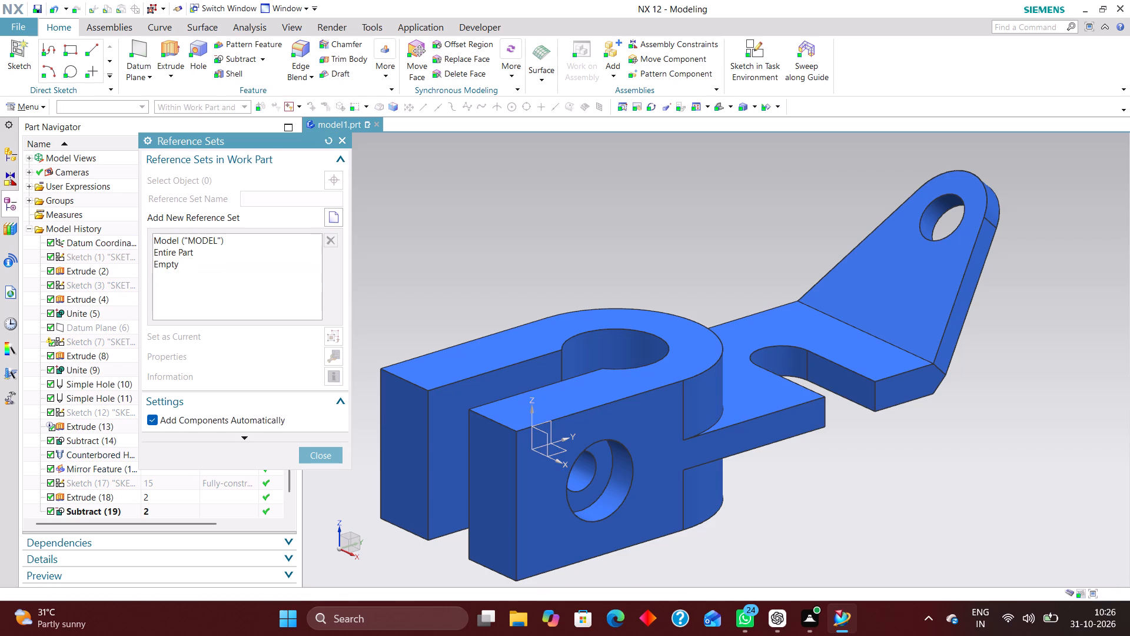
# Create a new reference set containing only the bracket's solid body.
pyautogui.click(337, 216)
pyautogui.click(617, 369)
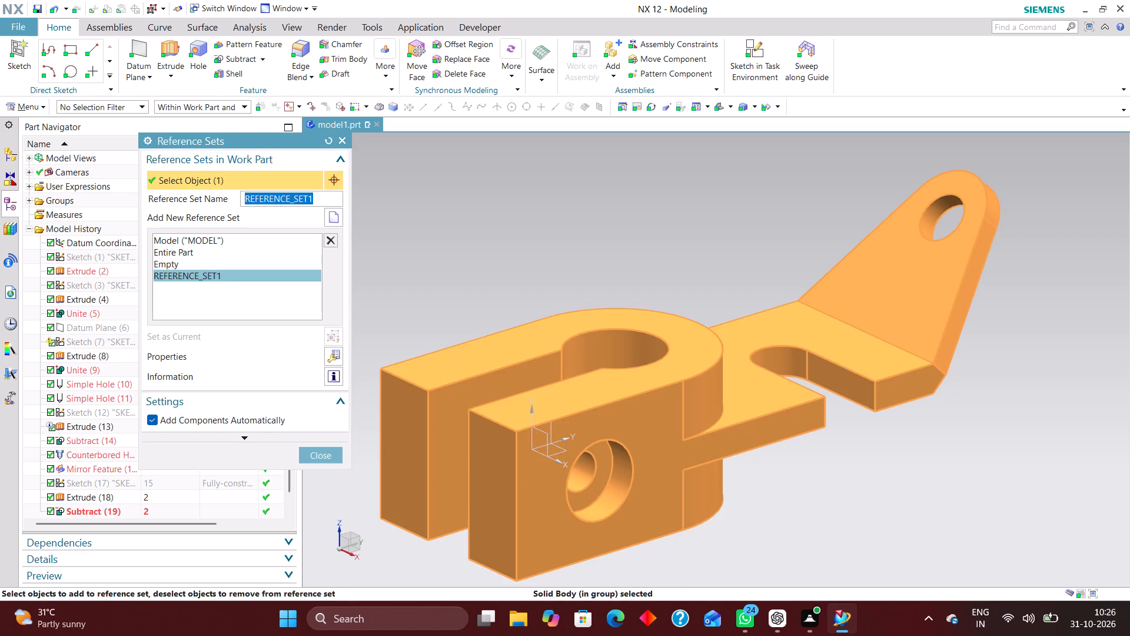
pyautogui.click(330, 453)
# Add the bracket body to the part's Product Interface objects.
pyautogui.click(39, 104)
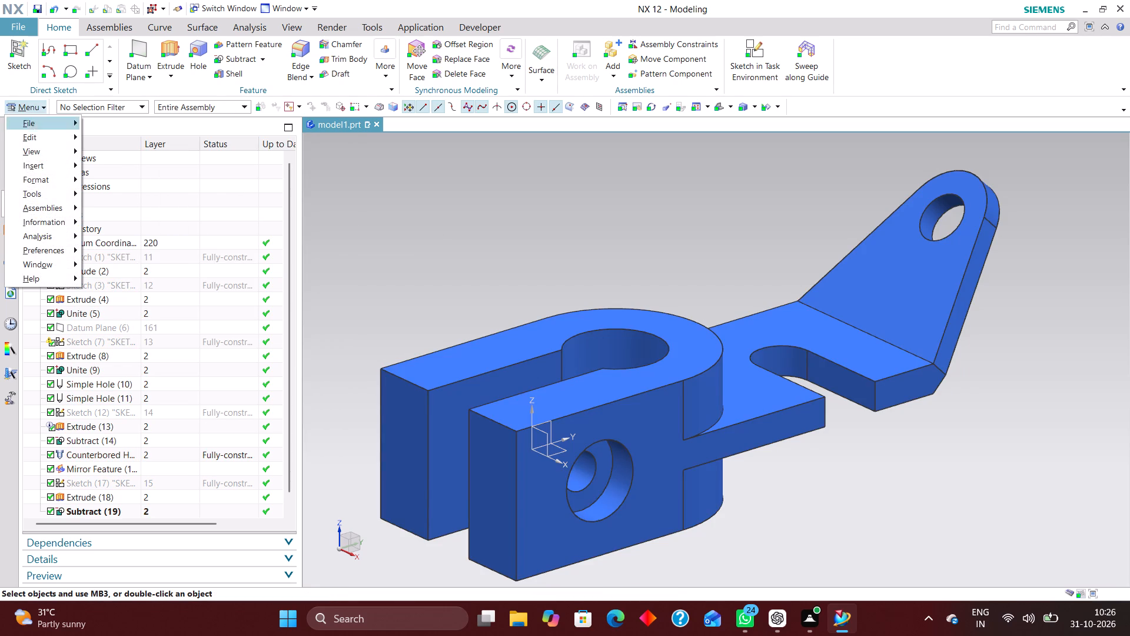
pyautogui.click(51, 193)
pyautogui.click(161, 157)
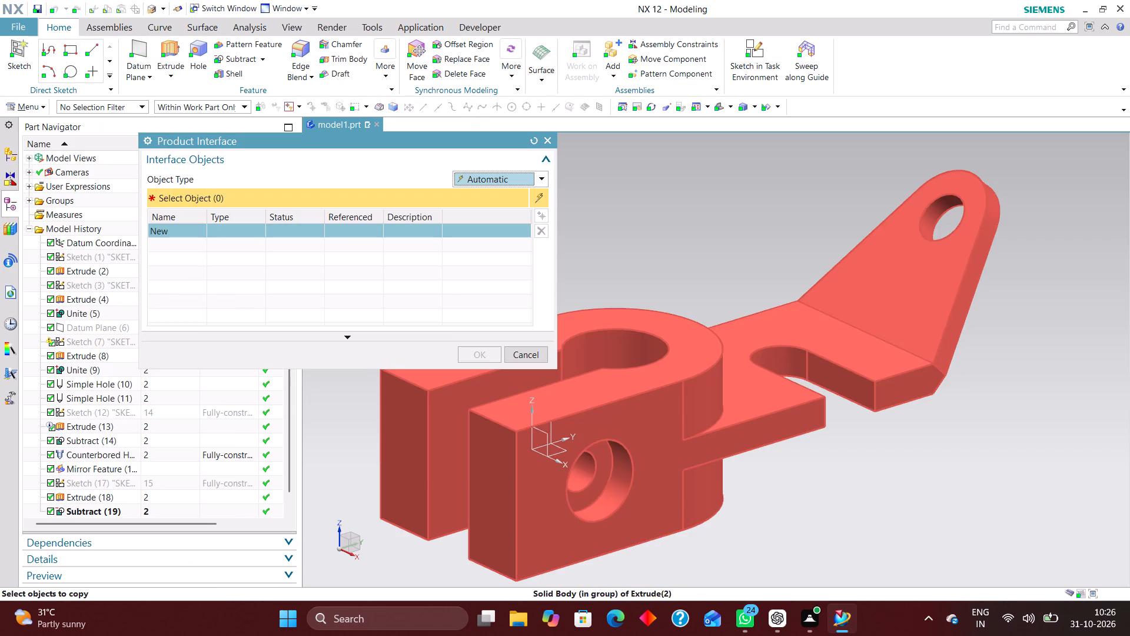
pyautogui.click(594, 376)
pyautogui.click(466, 352)
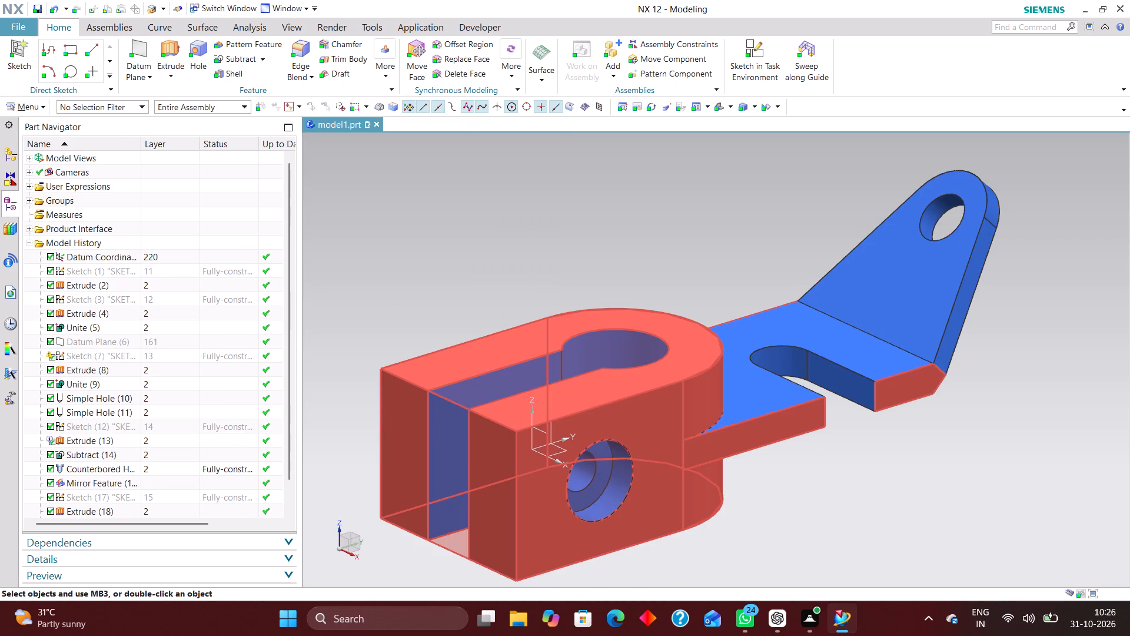
# Create an A2-size drawing file of model1 named model1_dwg1.prt in millimetres.
pyautogui.scroll(-3, 813, 296)
pyautogui.scroll(2, 703, 268)
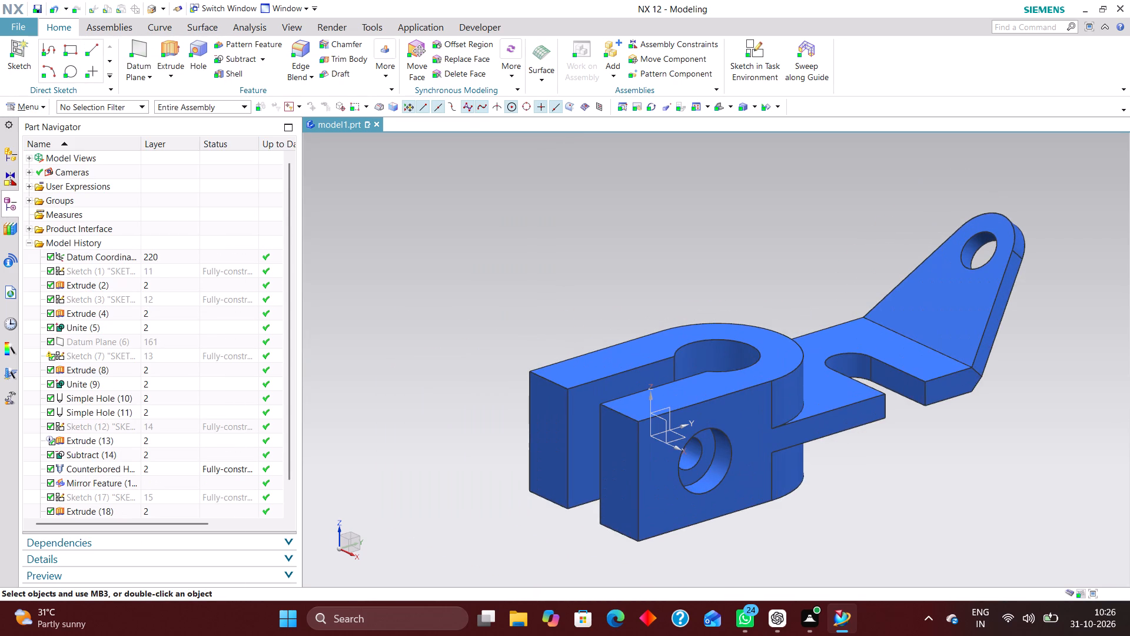
pyautogui.click(19, 25)
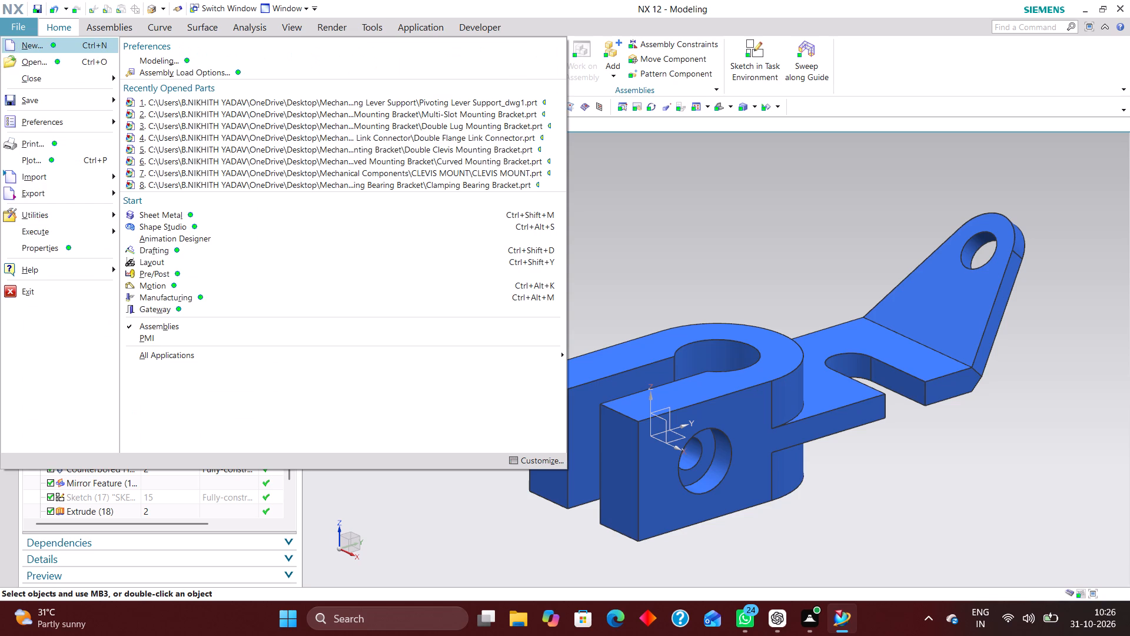
pyautogui.click(44, 47)
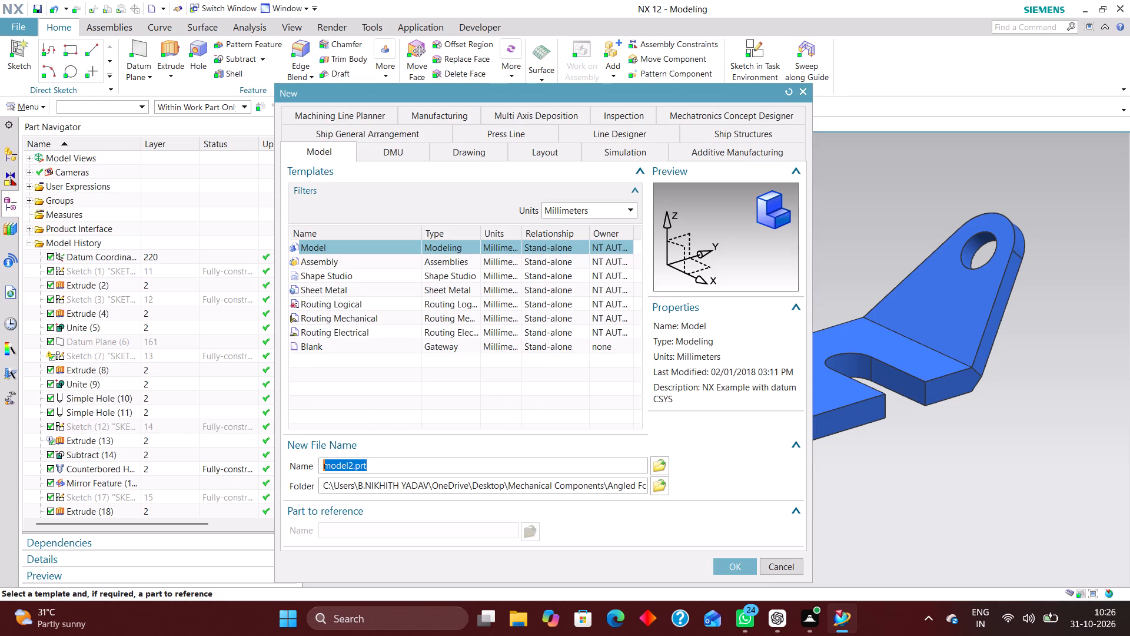
pyautogui.click(466, 156)
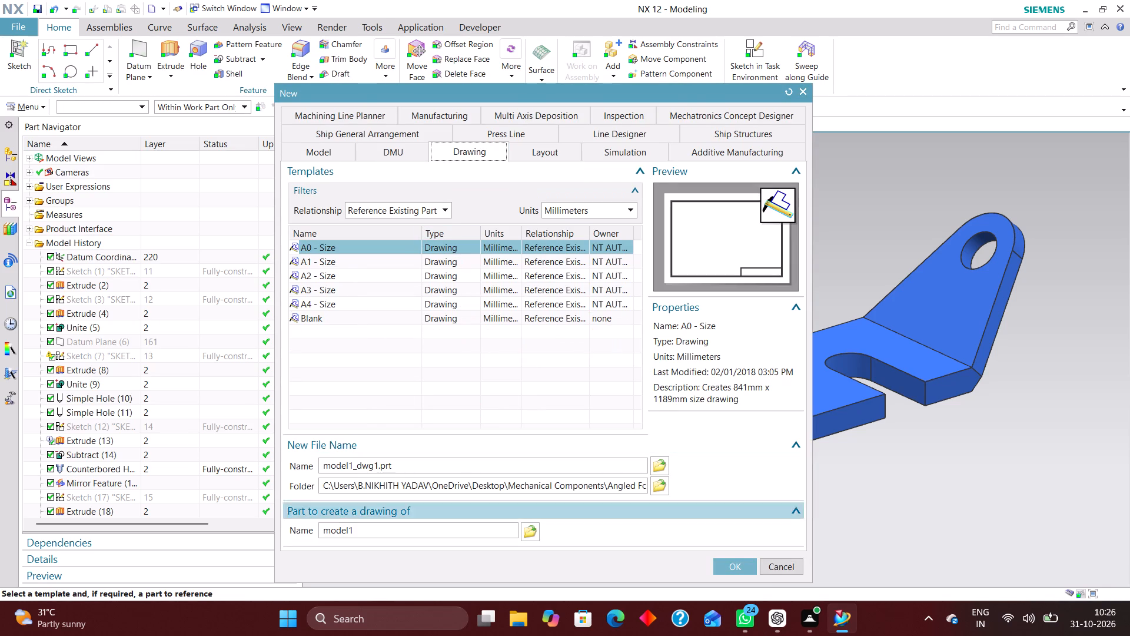
pyautogui.click(335, 274)
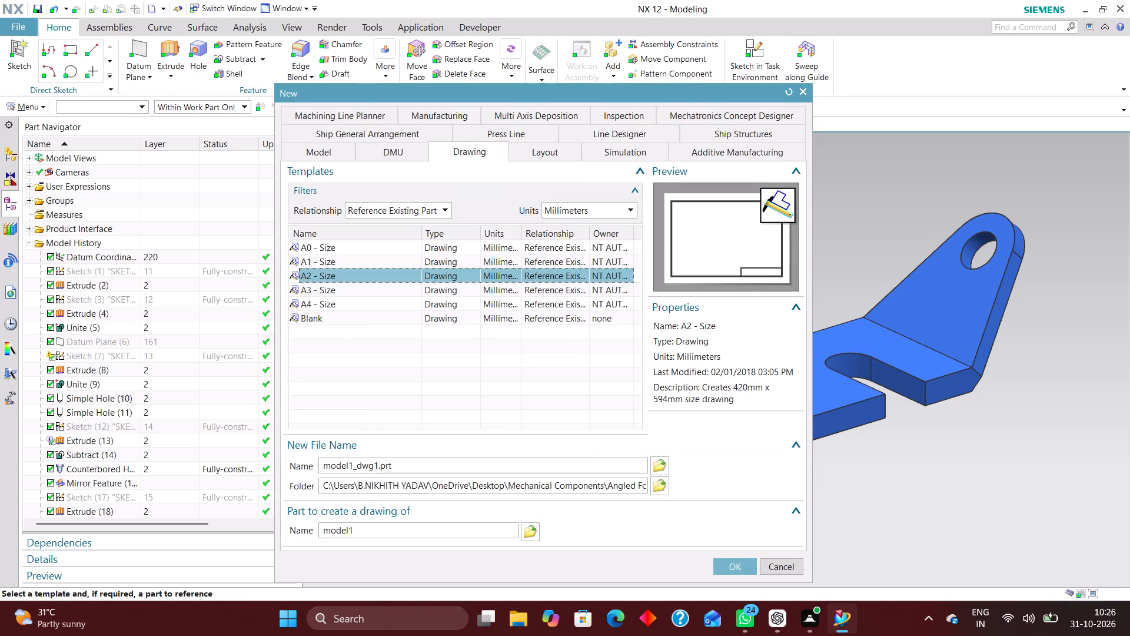
pyautogui.click(739, 565)
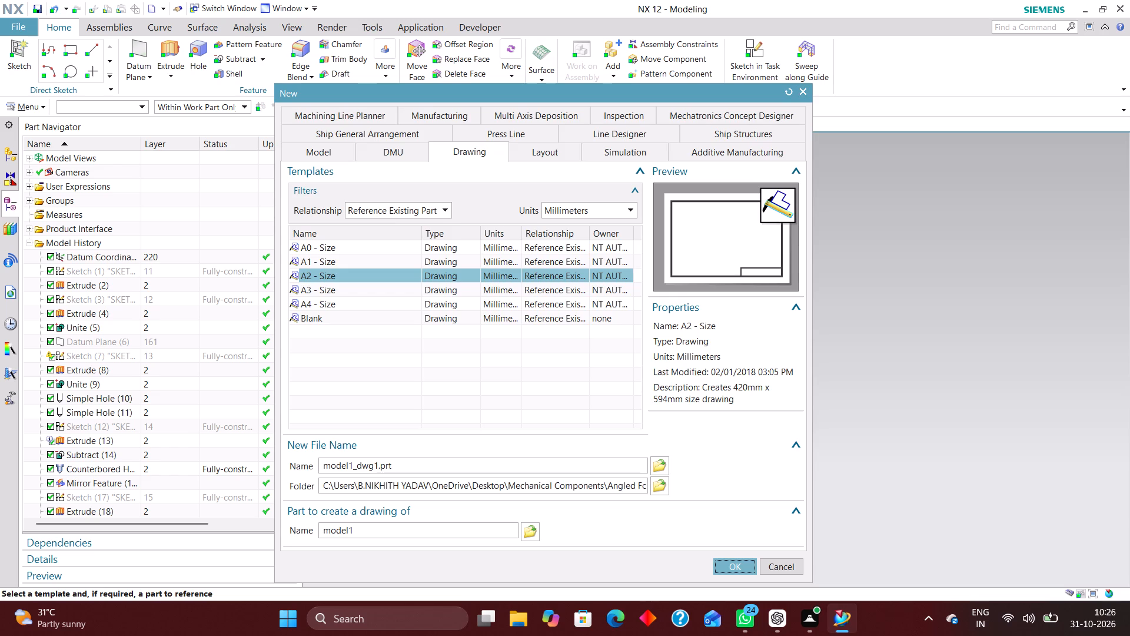
pyautogui.click(334, 313)
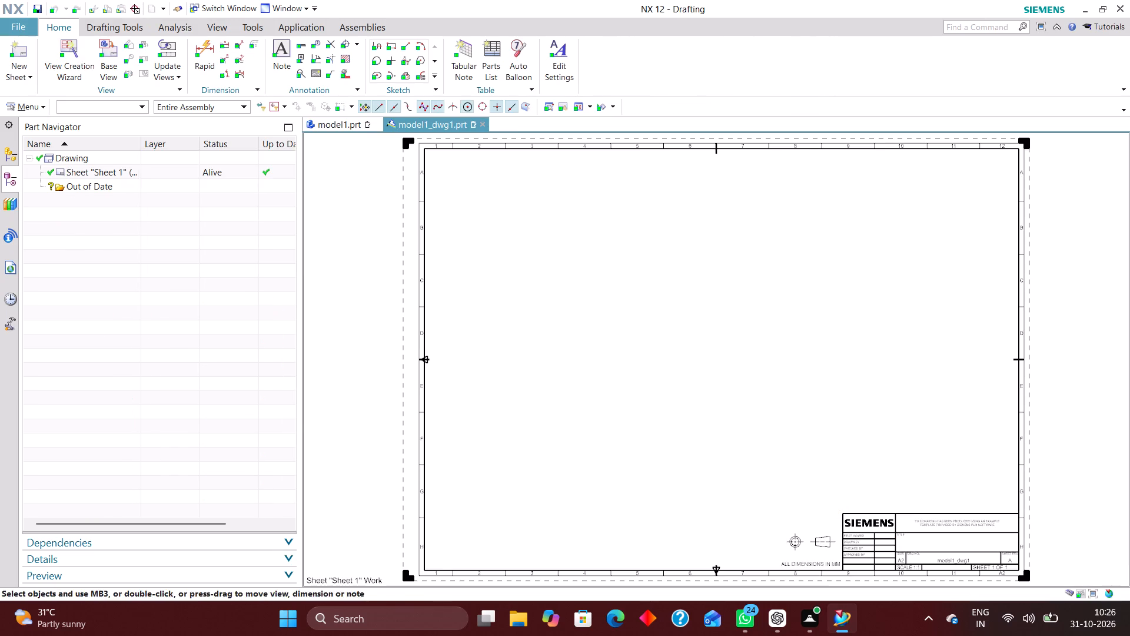
pyautogui.click(453, 412)
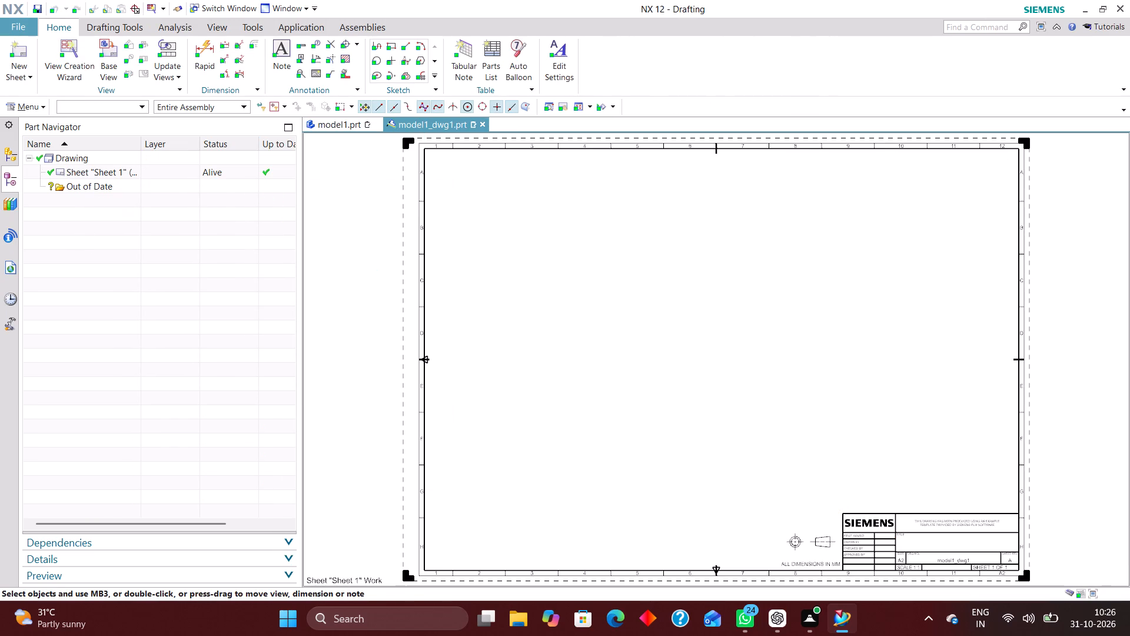
# Set the drawing's work layer to 2.
pyautogui.hotkey('ctrl', 'l')
pyautogui.press('2')
pyautogui.press('Return')
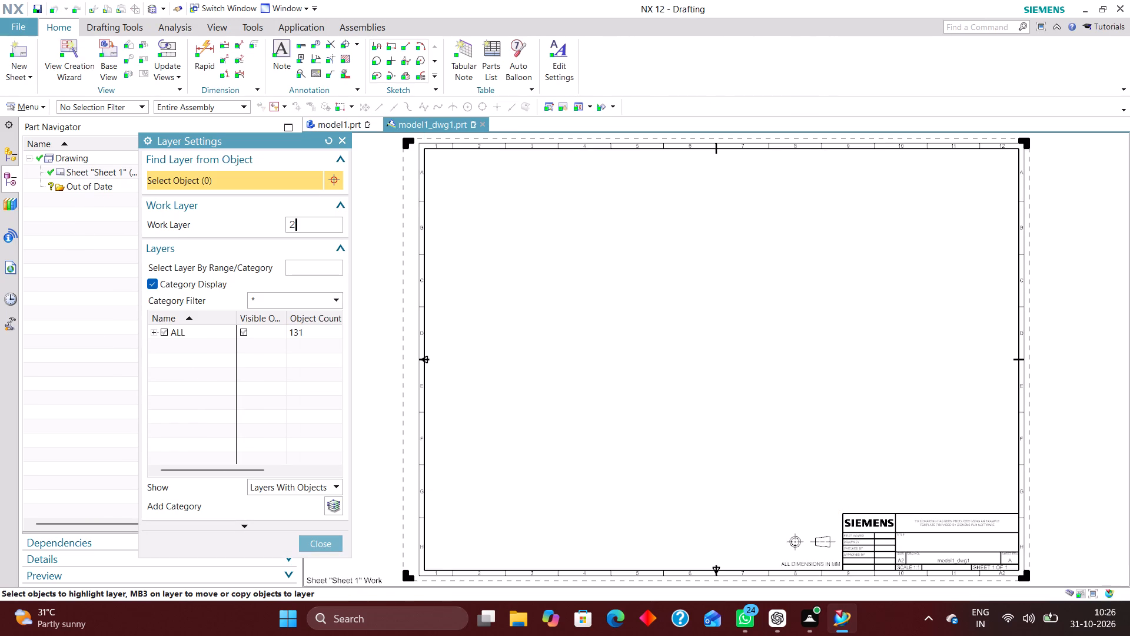
pyautogui.click(333, 546)
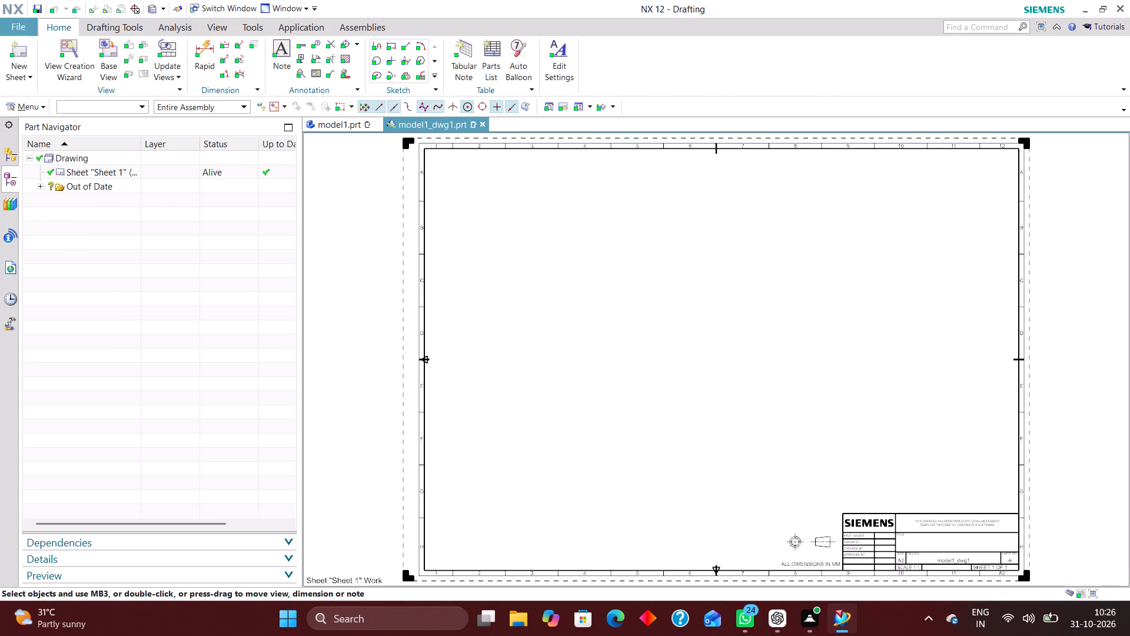
# Place an Isometric base view of the bracket at 1:1 scale in the upper right area of the sheet.
pyautogui.click(117, 51)
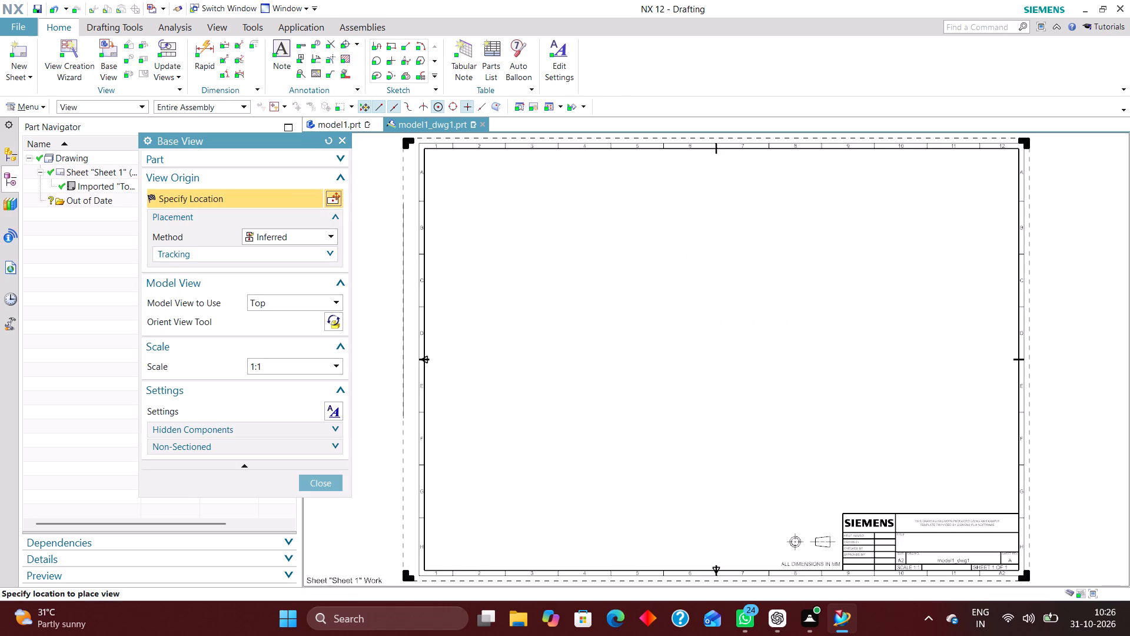
pyautogui.click(334, 296)
pyautogui.click(274, 393)
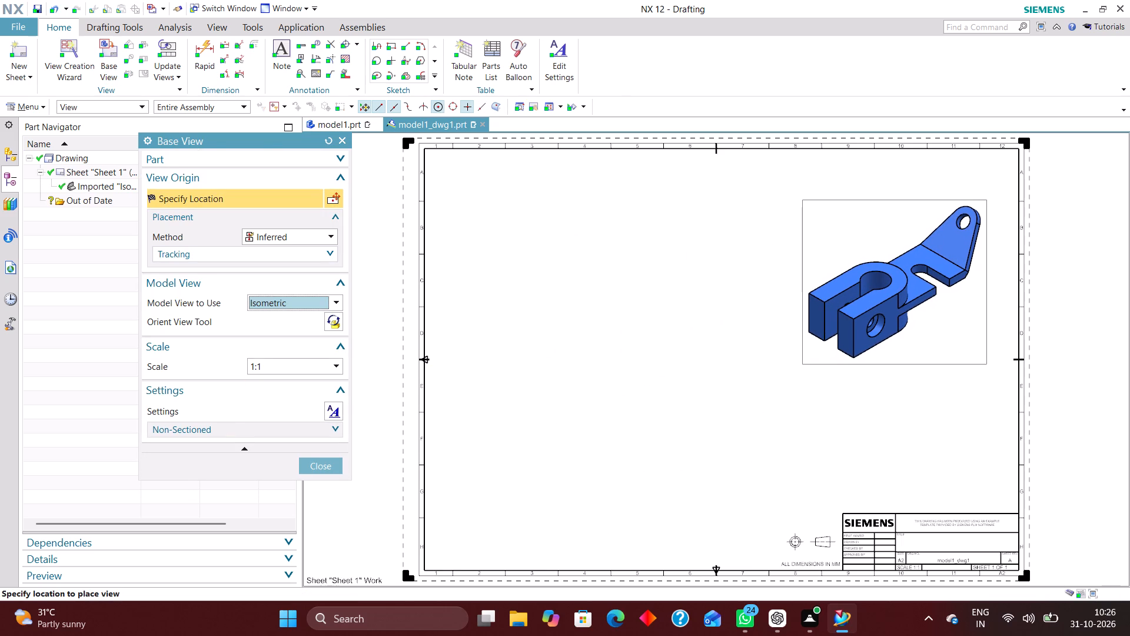
pyautogui.click(895, 282)
pyautogui.click(325, 395)
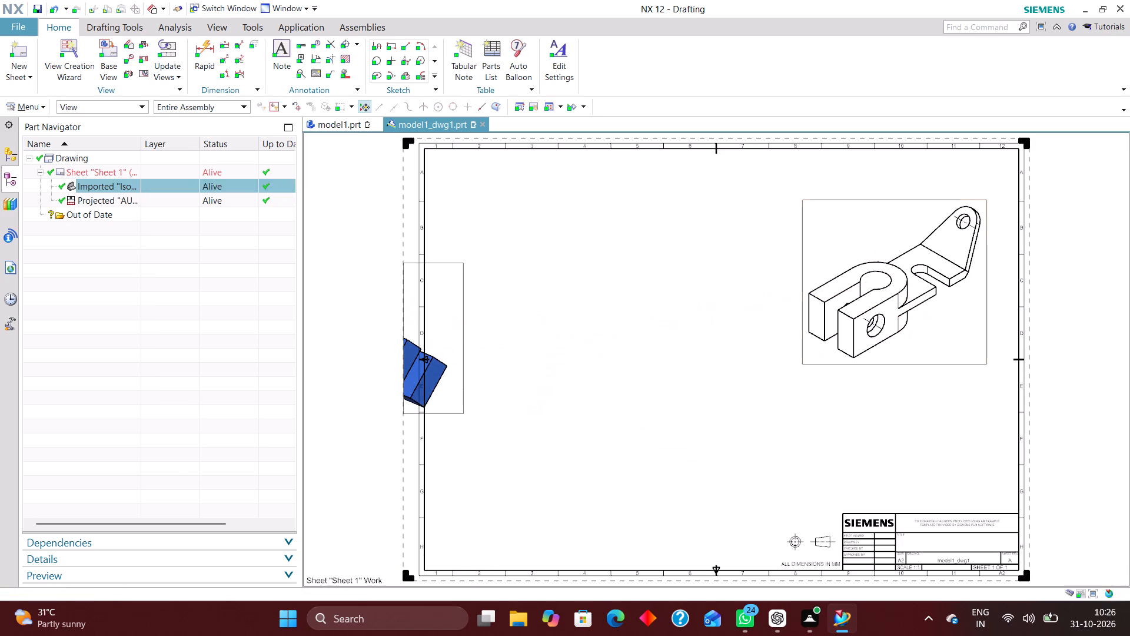
# Place a Top base view of the bracket at 1:1 scale in the upper middle of the sheet, without projected views.
pyautogui.click(109, 49)
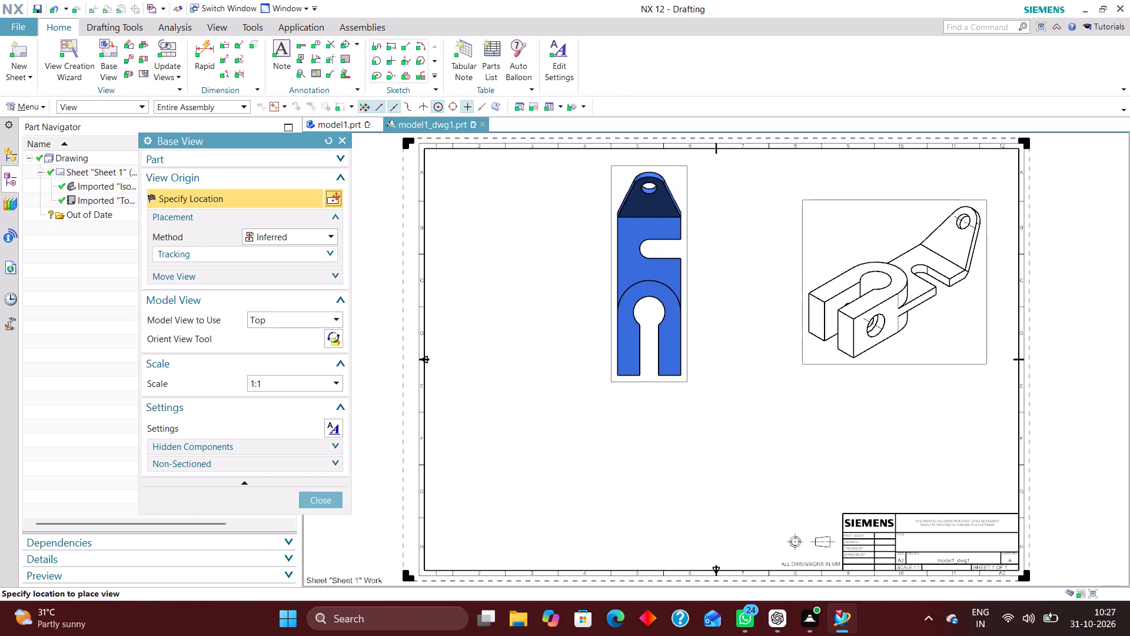
pyautogui.click(655, 273)
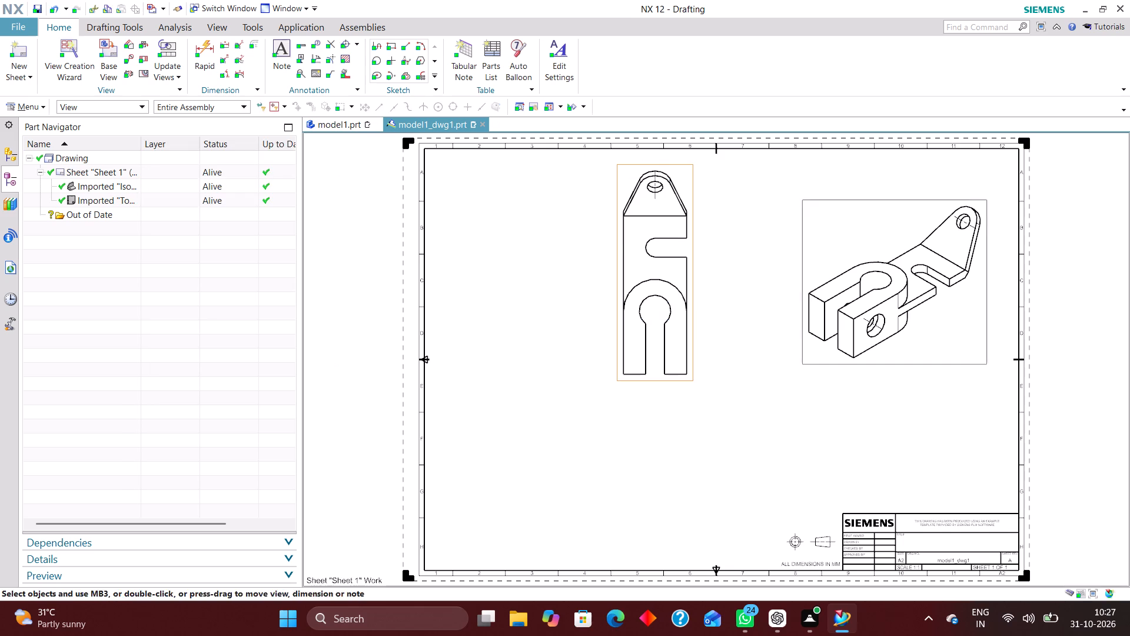
pyautogui.click(323, 394)
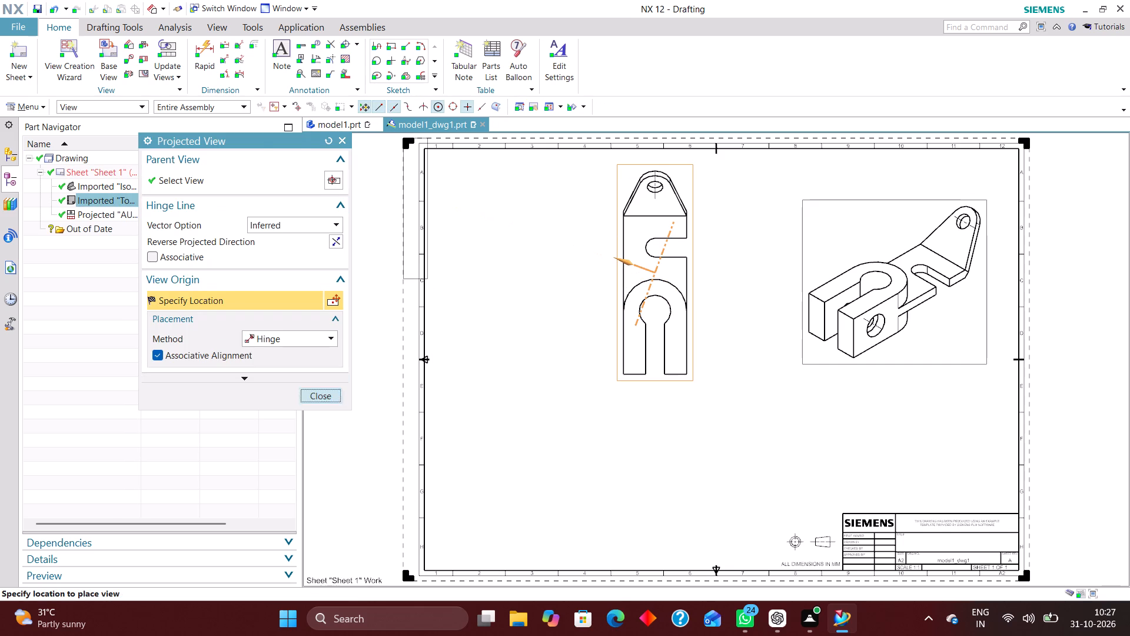
# Place a Front base view at 1:1, reoriented to show the bracket's side profile with the bent arm, below the Top view, without projected views.
pyautogui.click(108, 49)
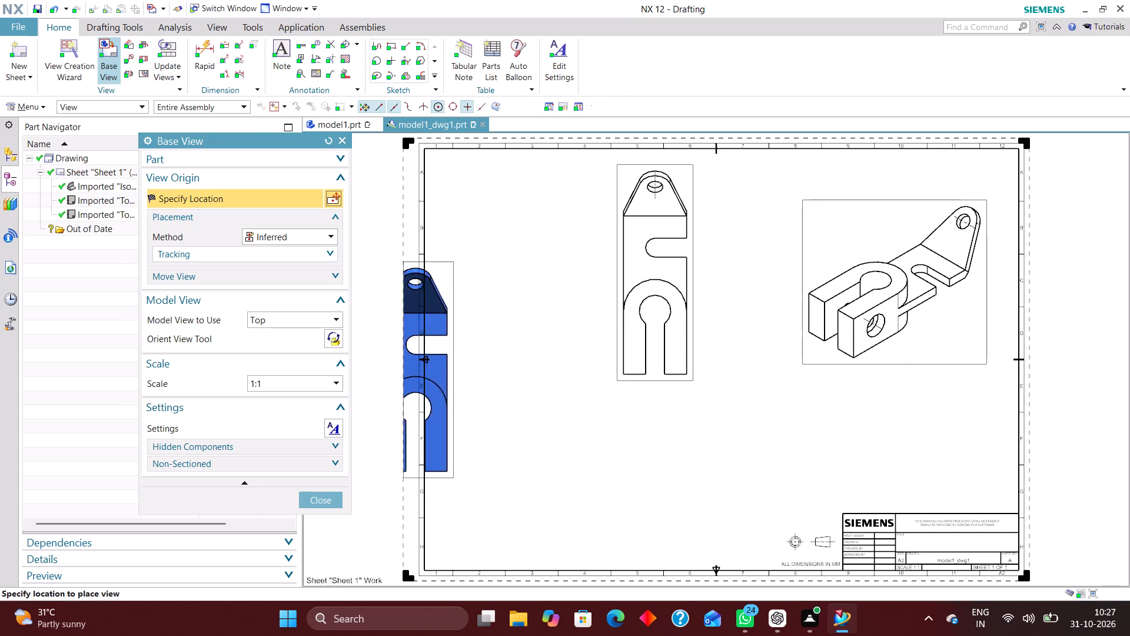
pyautogui.click(297, 322)
pyautogui.click(300, 347)
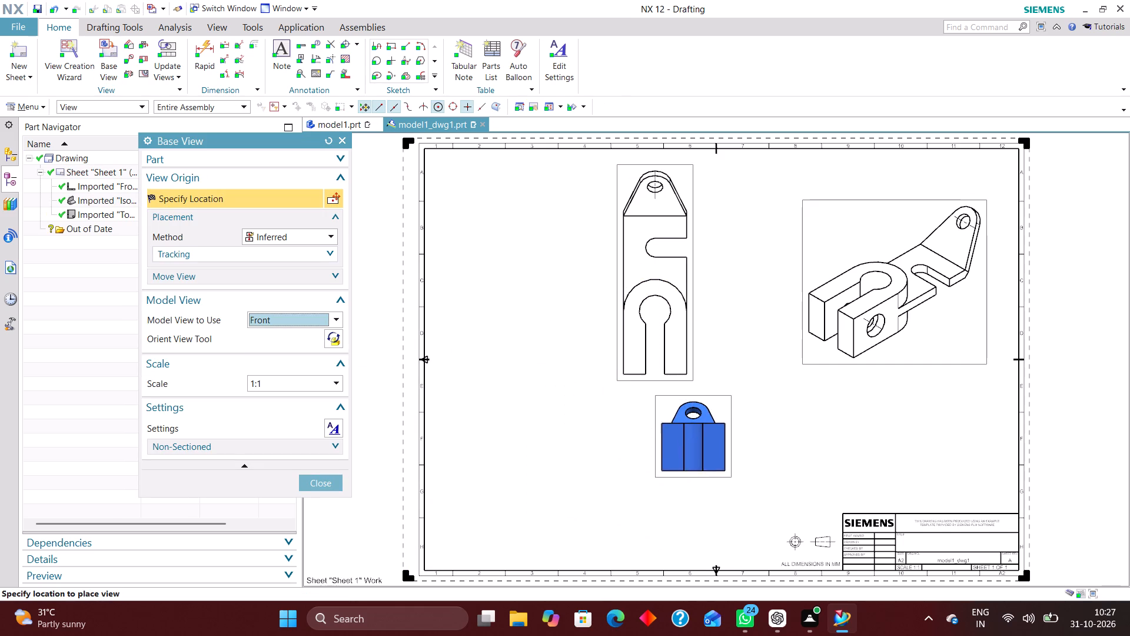
pyautogui.click(328, 335)
pyautogui.moveTo(1101, 440); pyautogui.dragTo(1055, 439, button='middle')
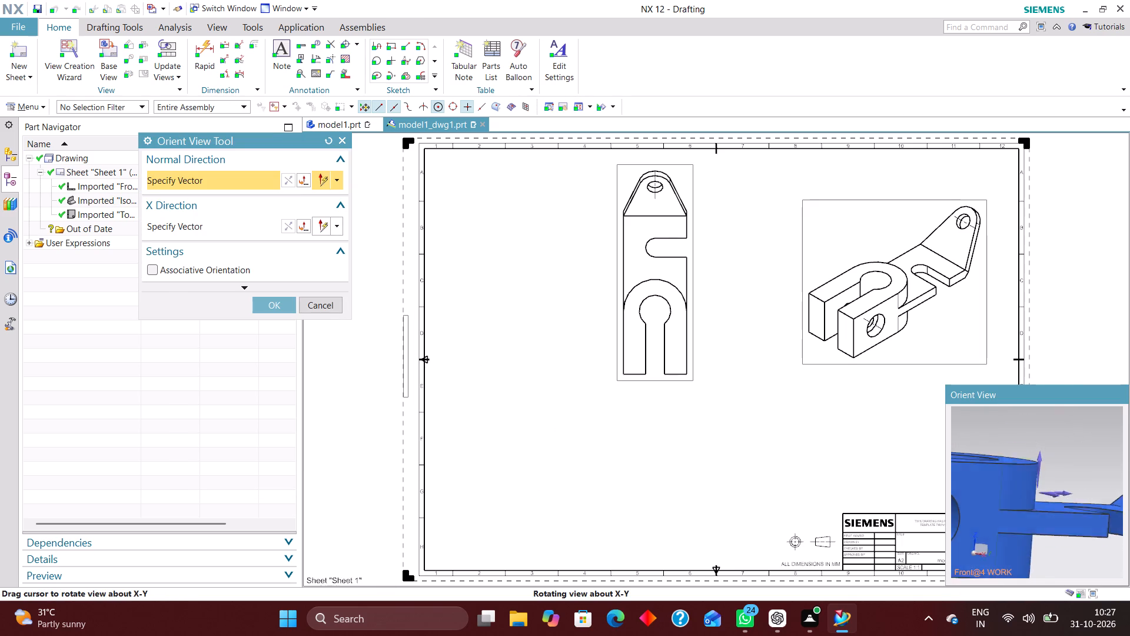
pyautogui.moveTo(1055, 439); pyautogui.dragTo(1055, 443, button='middle')
pyautogui.moveTo(1079, 433); pyautogui.dragTo(1039, 434, button='right')
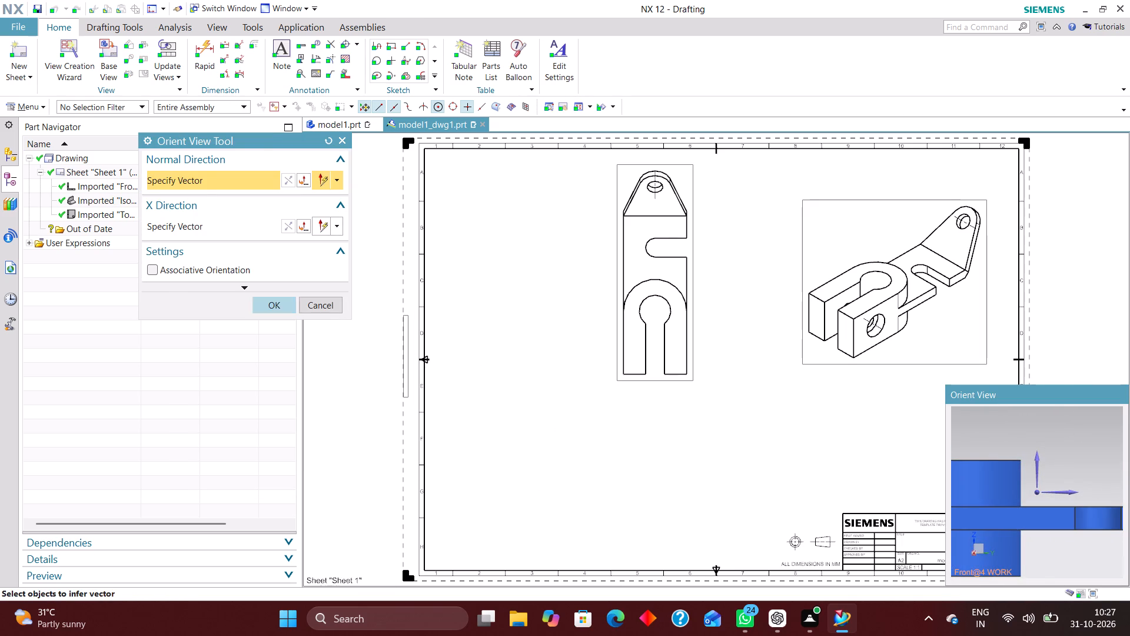
pyautogui.click(272, 302)
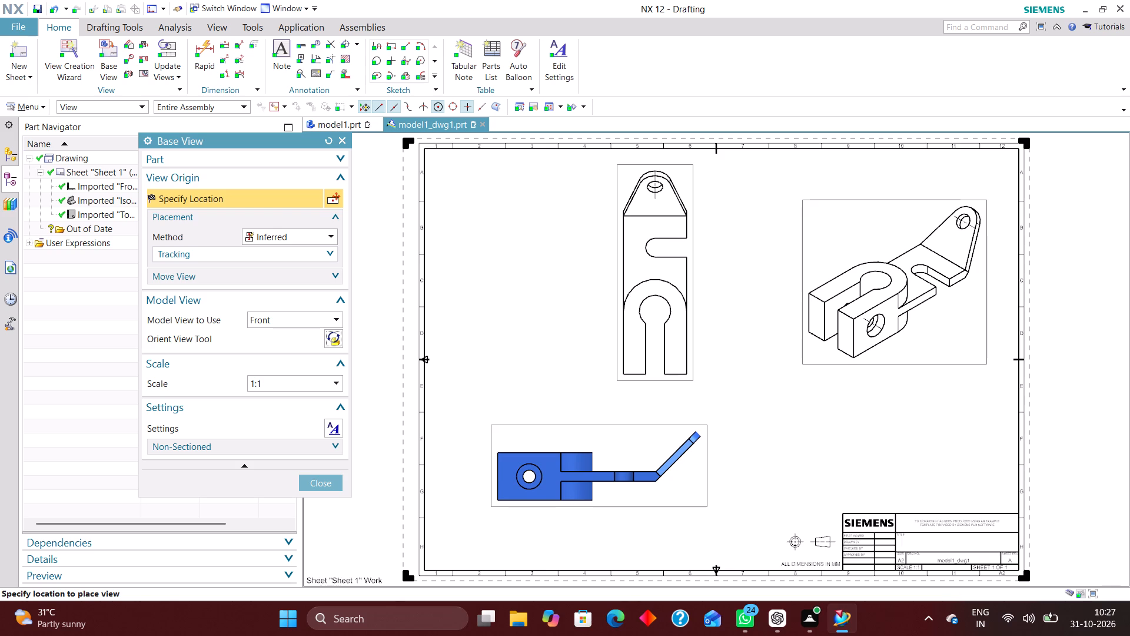
pyautogui.click(599, 466)
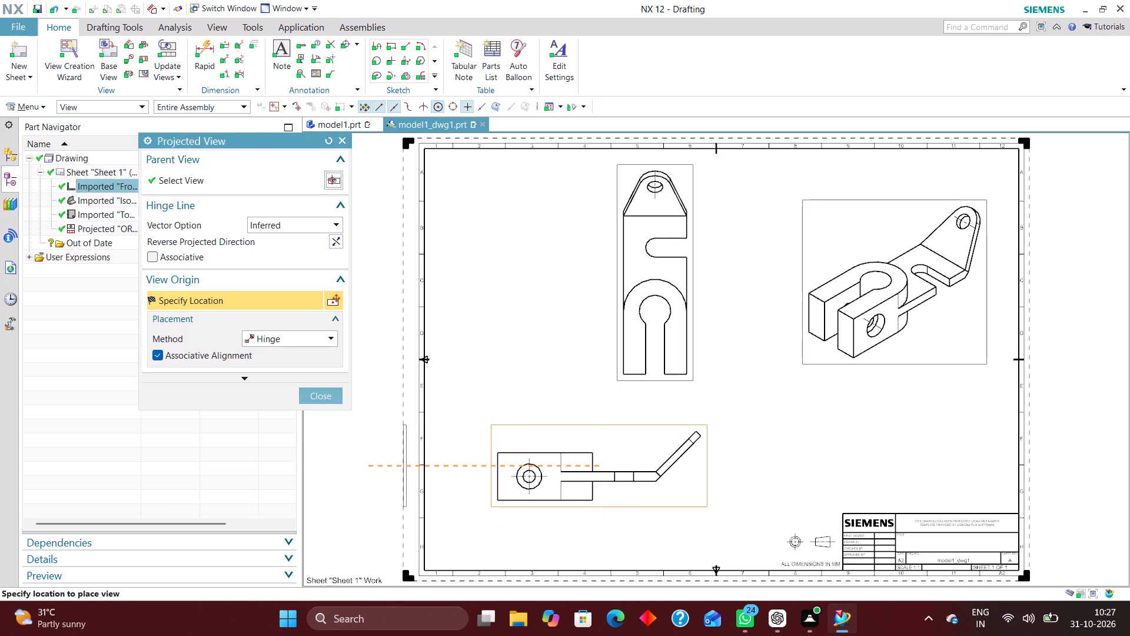
pyautogui.click(328, 397)
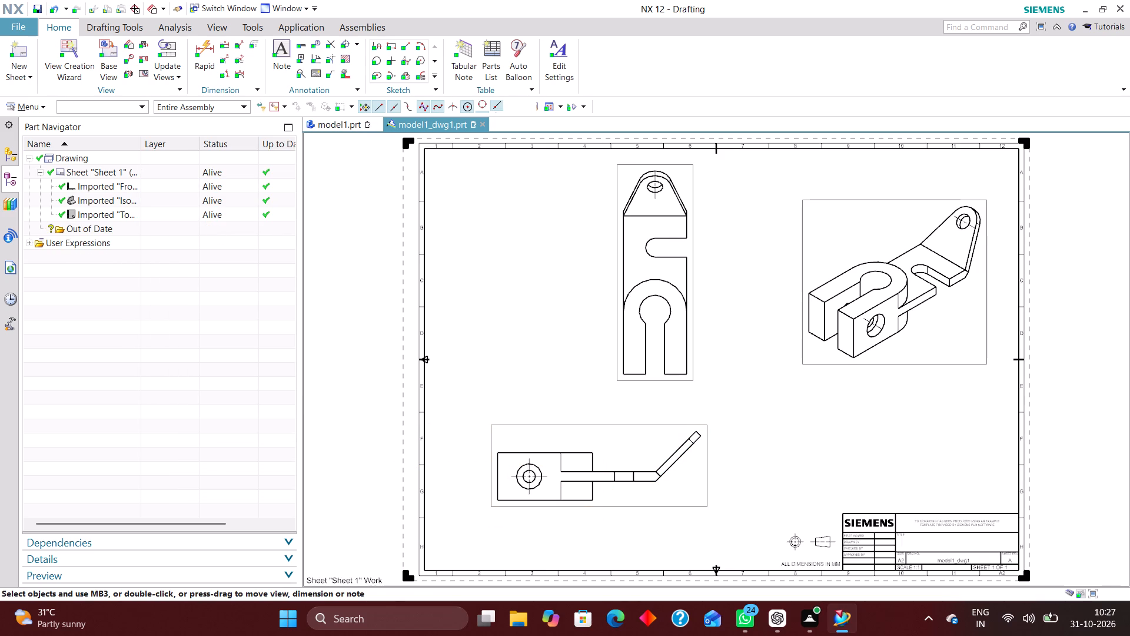
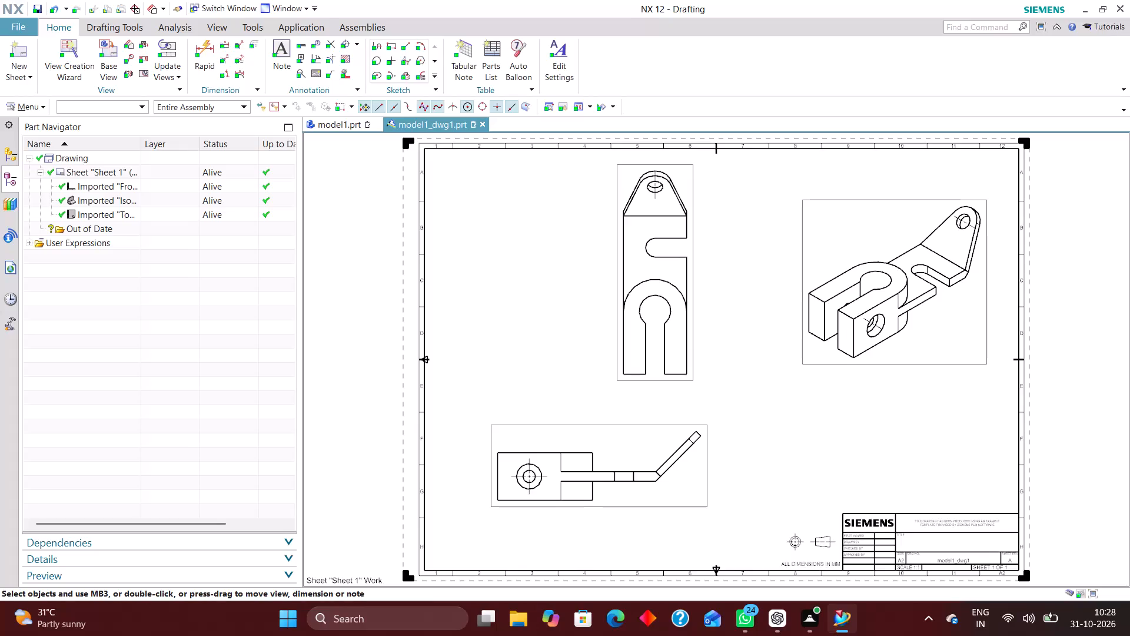
# Open the preferences for the bracket drawing.
pyautogui.click(38, 105)
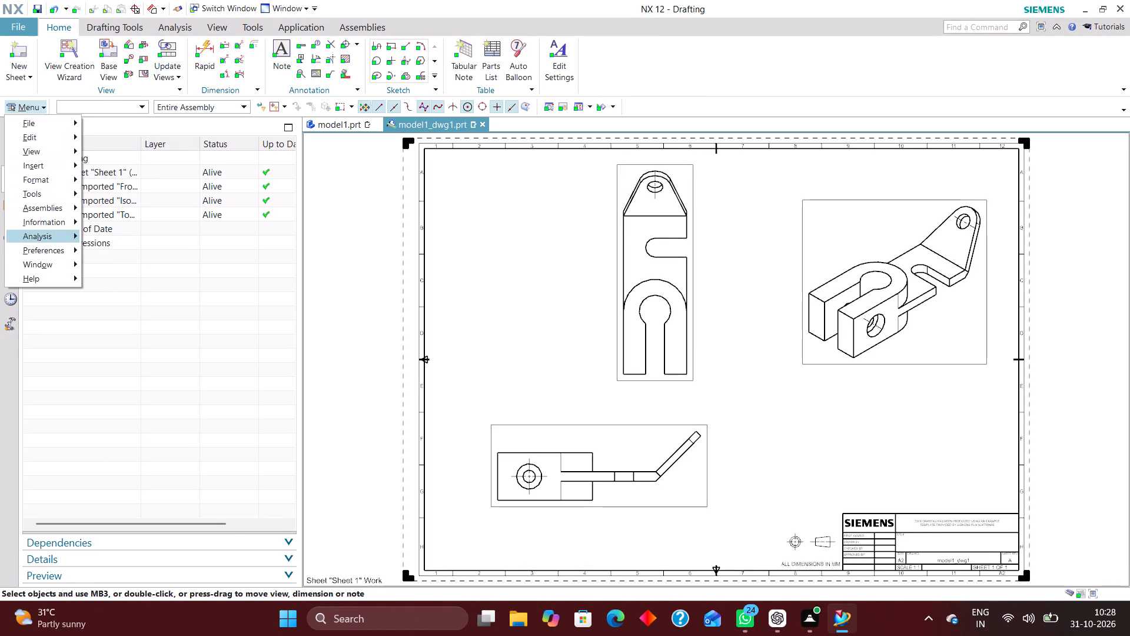
pyautogui.click(55, 253)
pyautogui.click(155, 293)
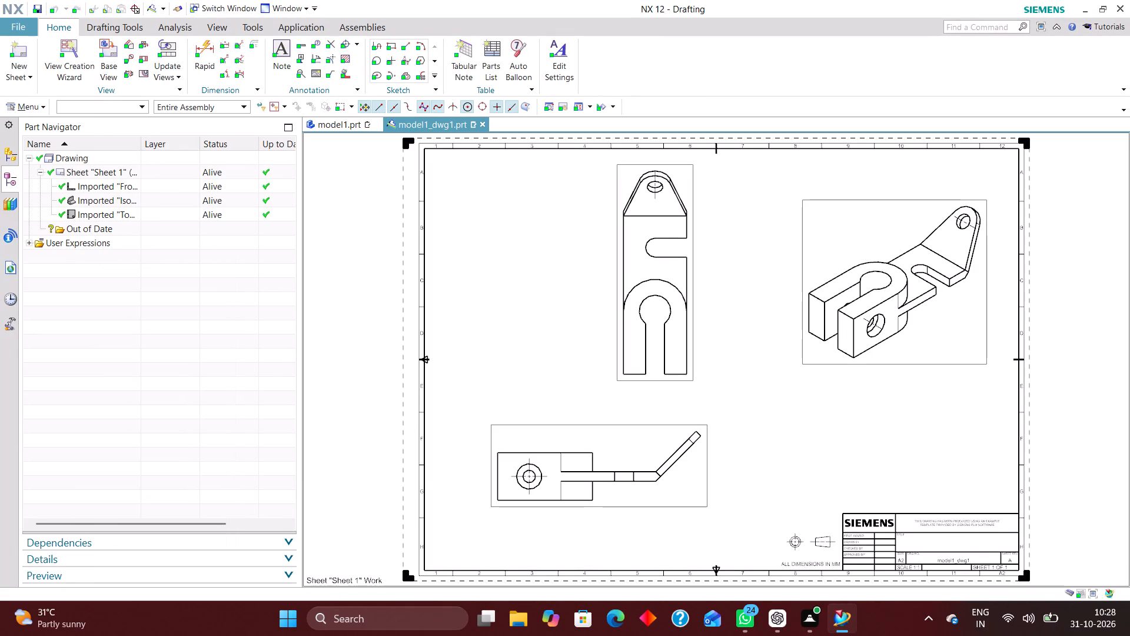
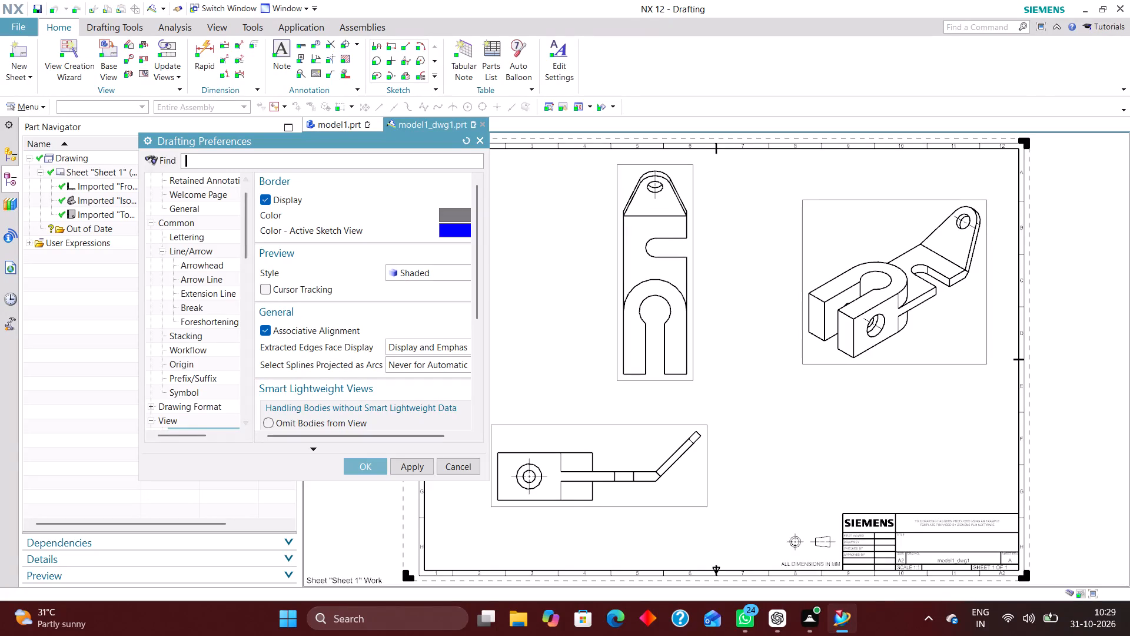
# Set the arrowhead type for the drawing's leaders and dimensions to Open Arrow.
pyautogui.scroll(5, 206, 238)
pyautogui.click(205, 293)
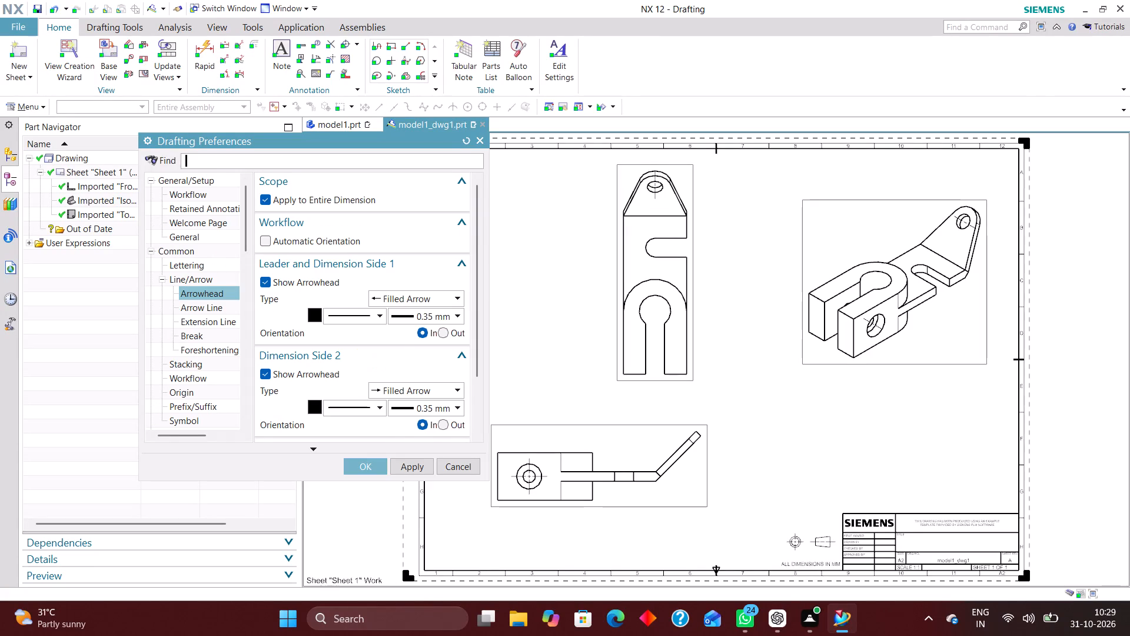
pyautogui.click(409, 294)
pyautogui.click(413, 336)
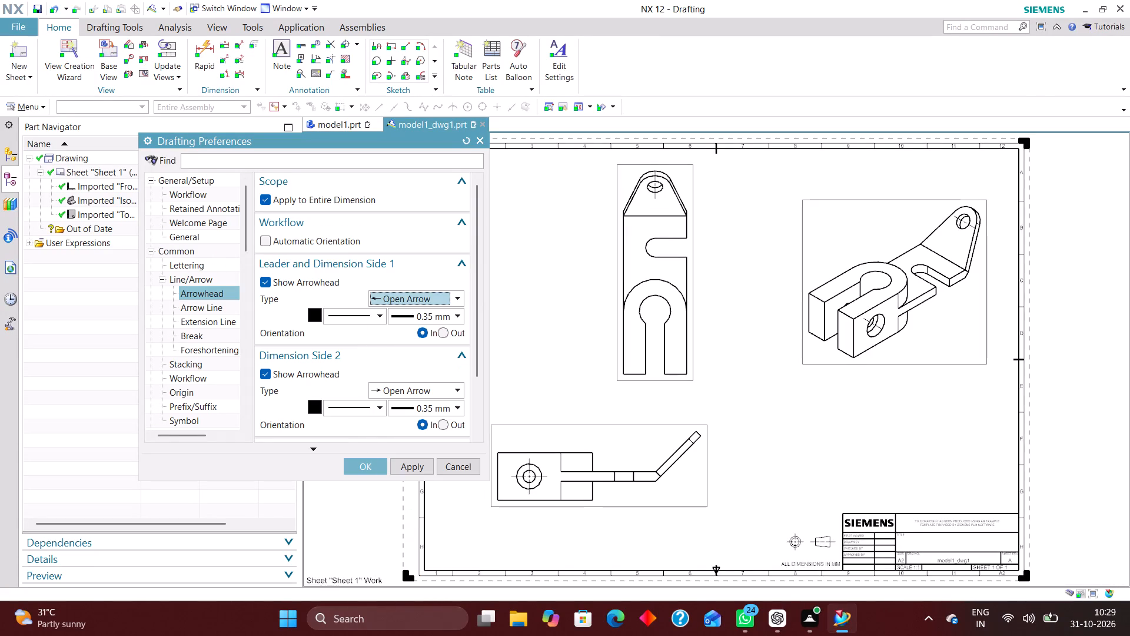
# Set the extension line gap for the drawing's dimensions to 2.
pyautogui.click(212, 317)
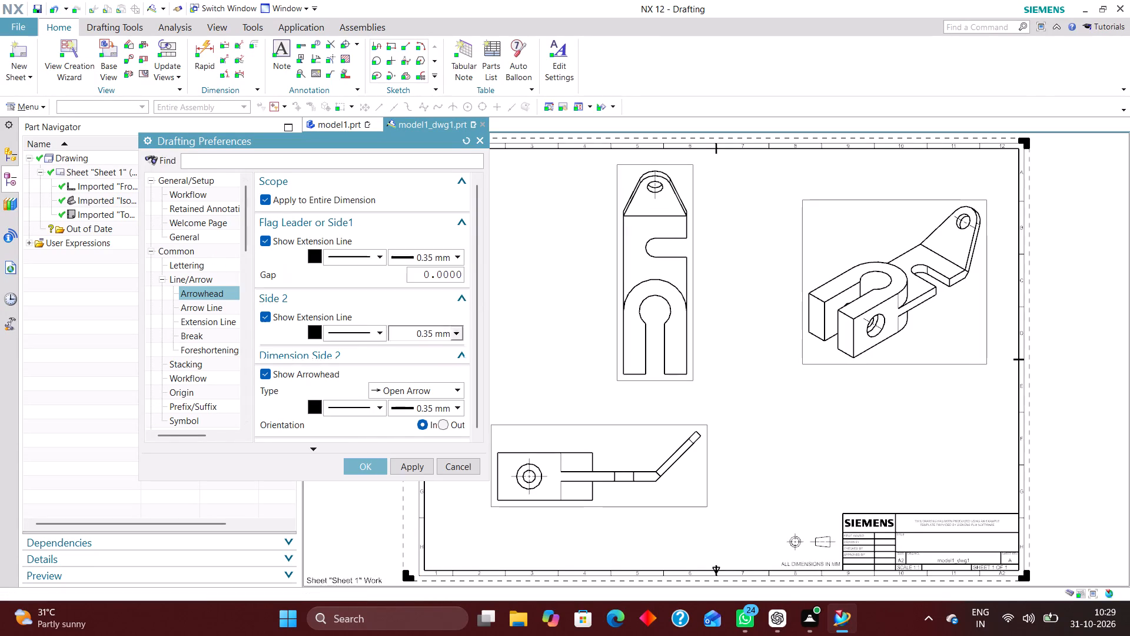
pyautogui.moveTo(416, 274); pyautogui.dragTo(496, 274)
pyautogui.press('2')
pyautogui.press('Return')
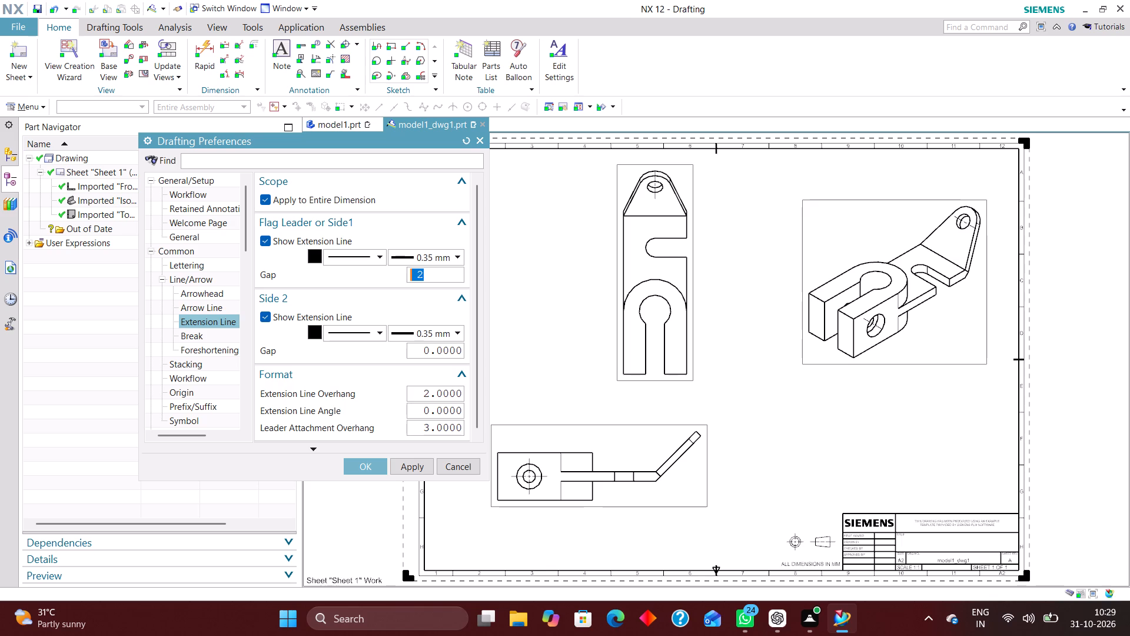
# Set the decimal delimiter of the dimension text units to Period and accept the drafting preferences.
pyautogui.scroll(-14, 197, 335)
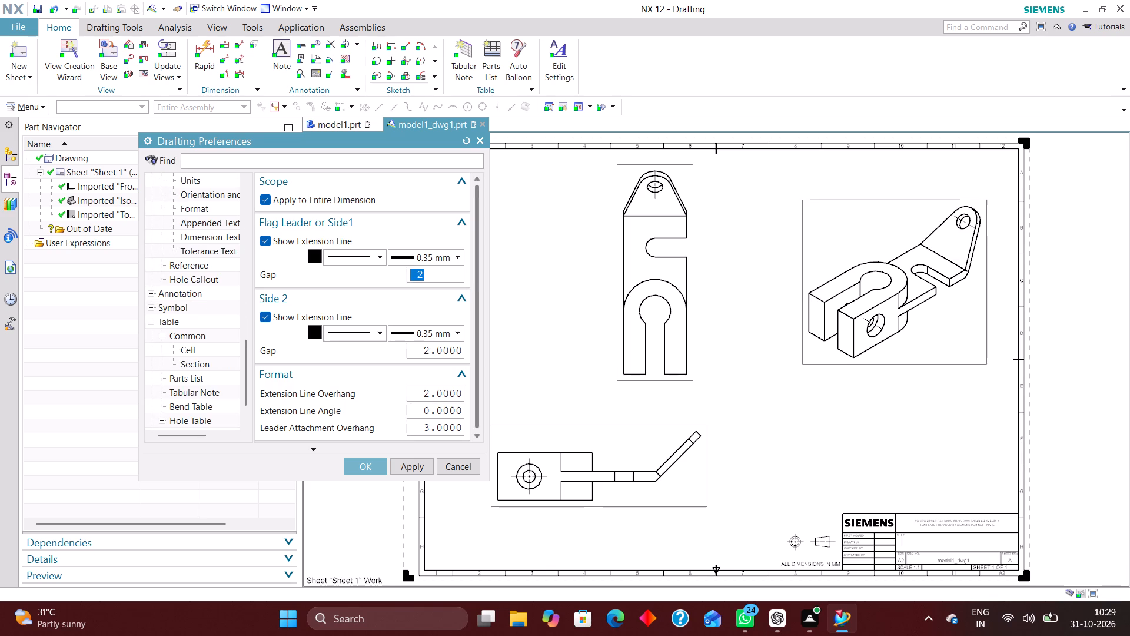
pyautogui.scroll(-4, 203, 360)
pyautogui.scroll(1, 205, 287)
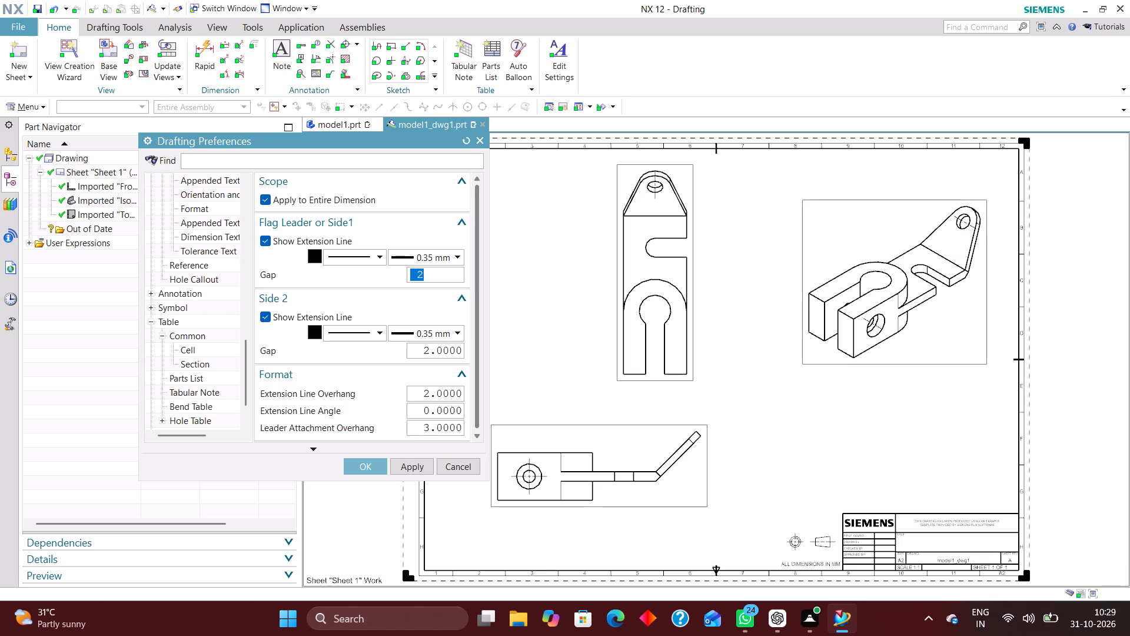
pyautogui.scroll(2, 207, 283)
pyautogui.click(213, 270)
pyautogui.click(413, 254)
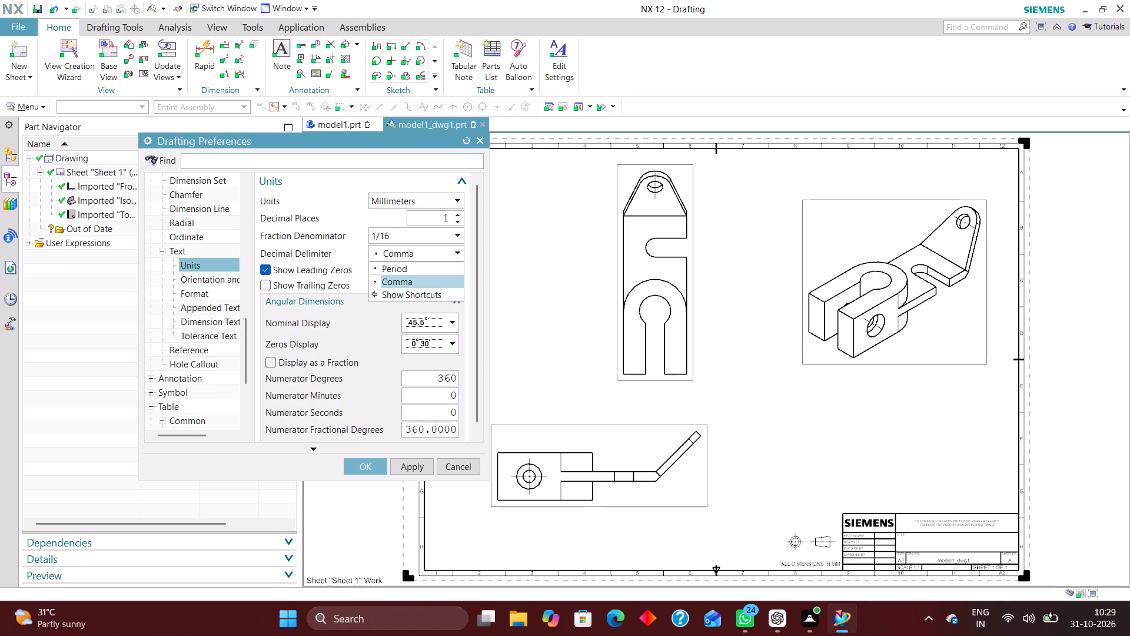
pyautogui.click(415, 264)
pyautogui.click(367, 463)
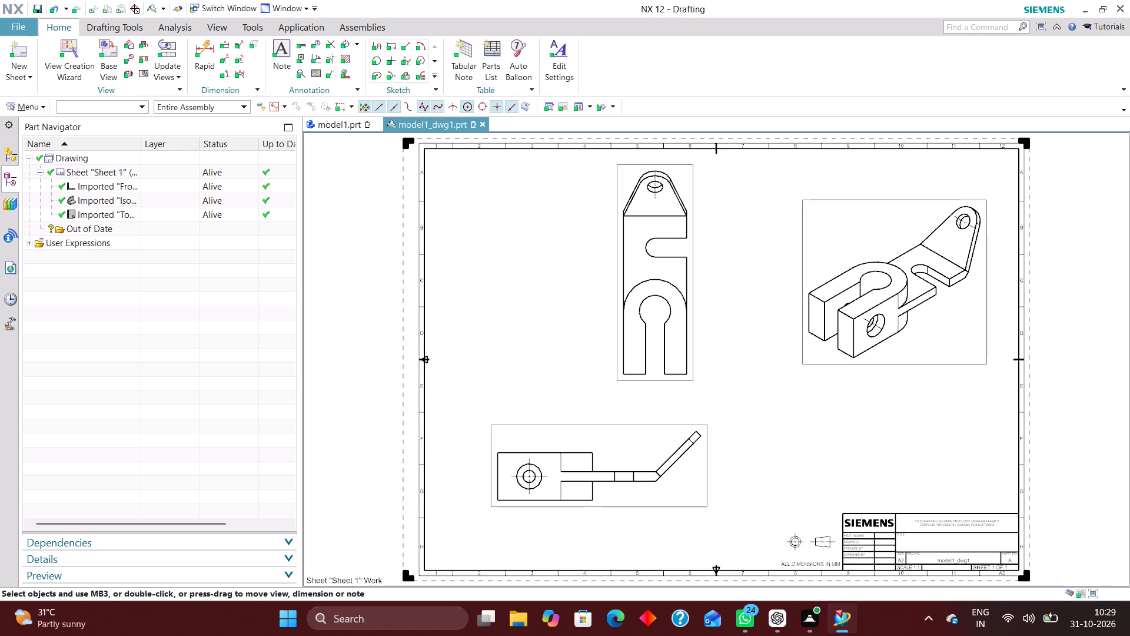
# Dimension the overall height of the clamp block in the front view, placing the dimension outside its free end.
pyautogui.click(208, 52)
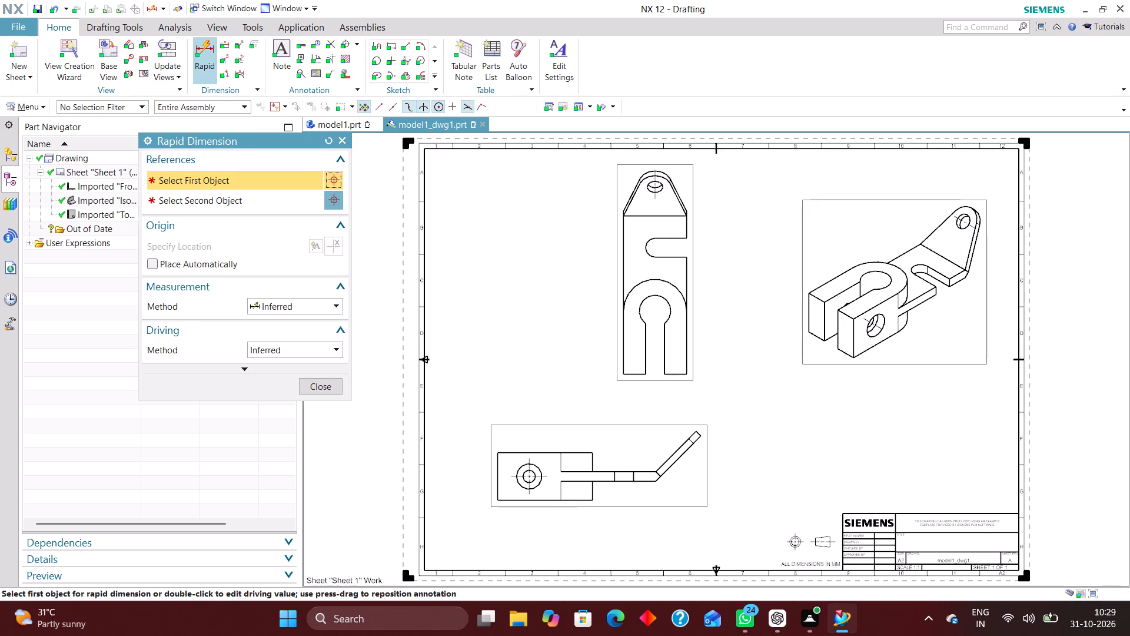
pyautogui.scroll(4, 483, 486)
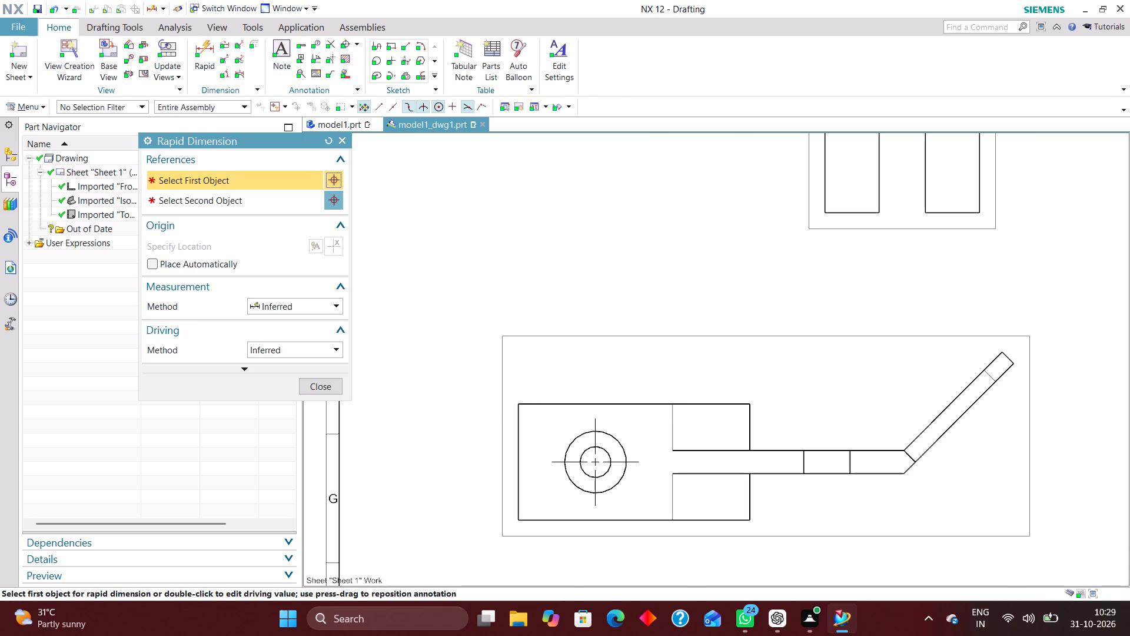
pyautogui.click(519, 400)
pyautogui.click(518, 520)
pyautogui.click(412, 455)
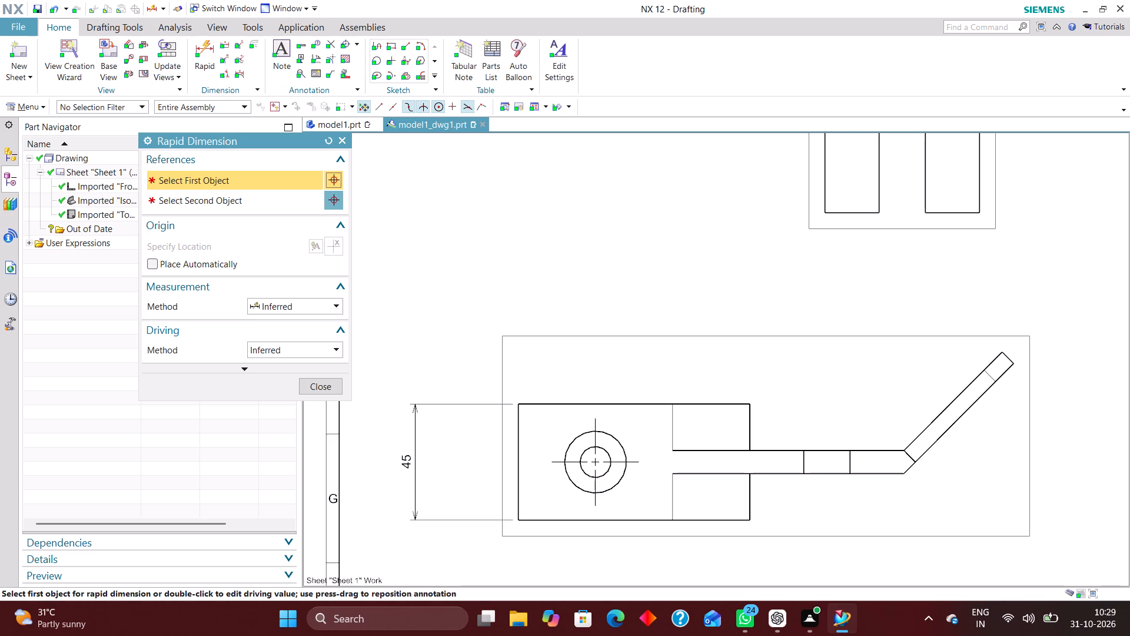
pyautogui.scroll(-2, 646, 367)
pyautogui.scroll(2, 599, 450)
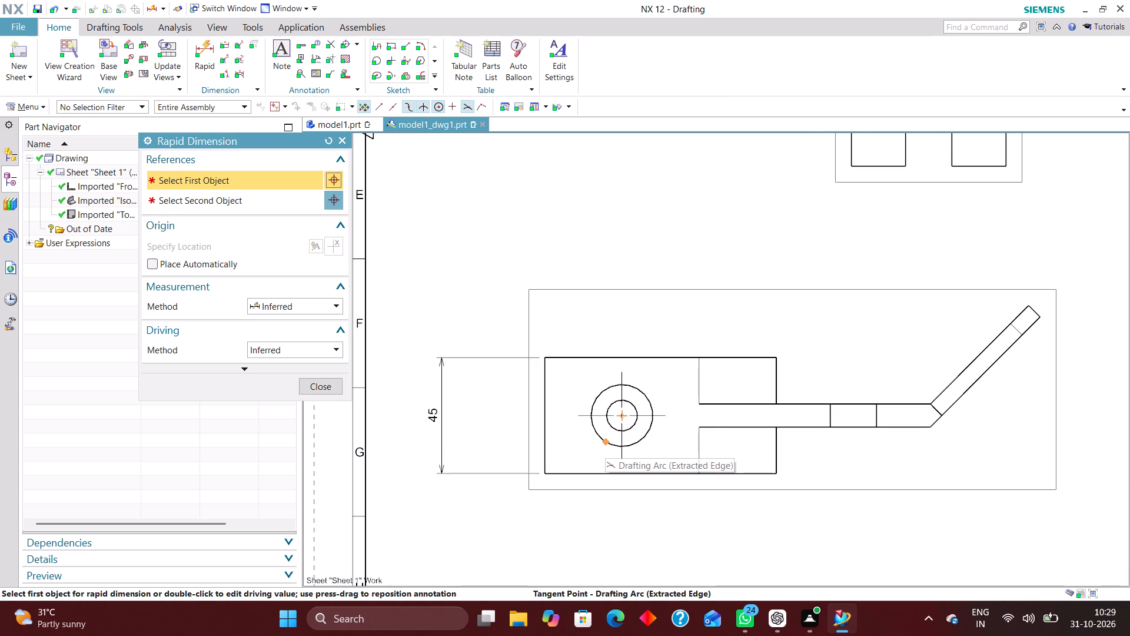
pyautogui.scroll(-4, 616, 510)
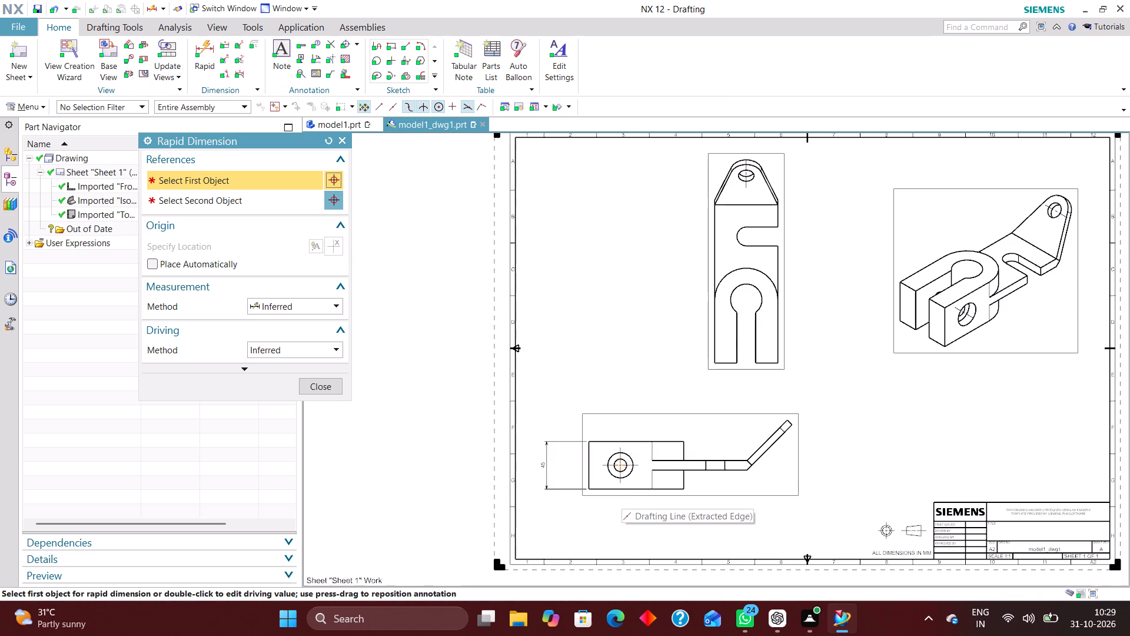
pyautogui.click(333, 385)
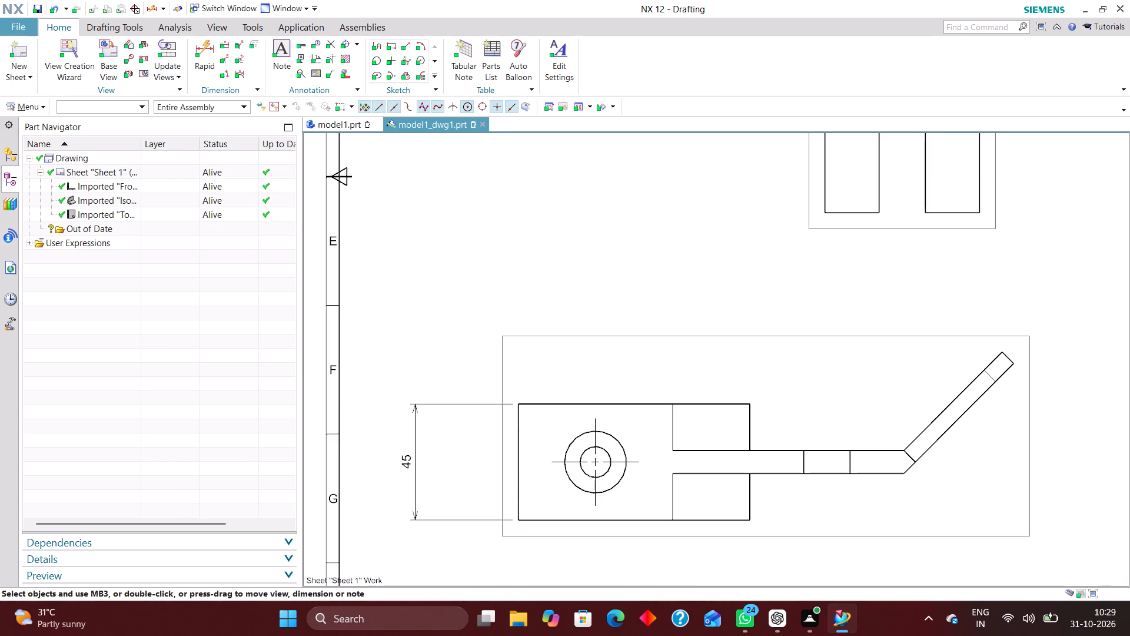
# Delete the vertically oriented top view from the sheet.
pyautogui.scroll(-3, 705, 407)
pyautogui.moveTo(802, 314); pyautogui.dragTo(751, 319)
pyautogui.scroll(-3, 757, 341)
pyautogui.moveTo(759, 331); pyautogui.dragTo(695, 330, button='right')
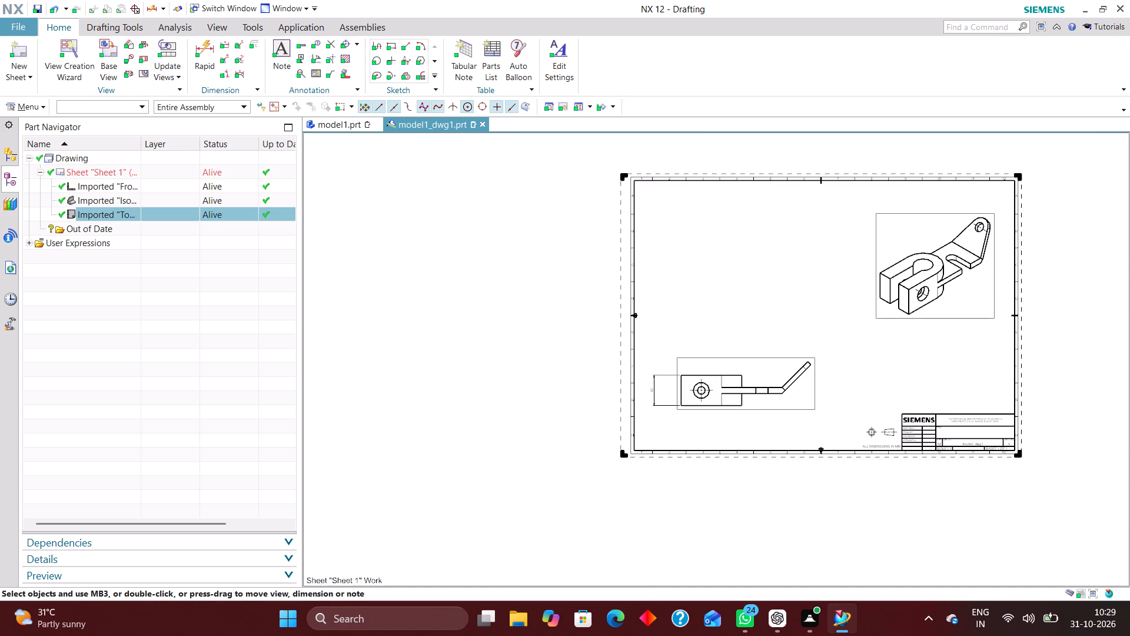
pyautogui.moveTo(843, 280); pyautogui.dragTo(772, 332, button='right')
# Place a Top base view at 1:1, reoriented so the bracket's length runs horizontally, and align it directly above the front view.
pyautogui.click(109, 46)
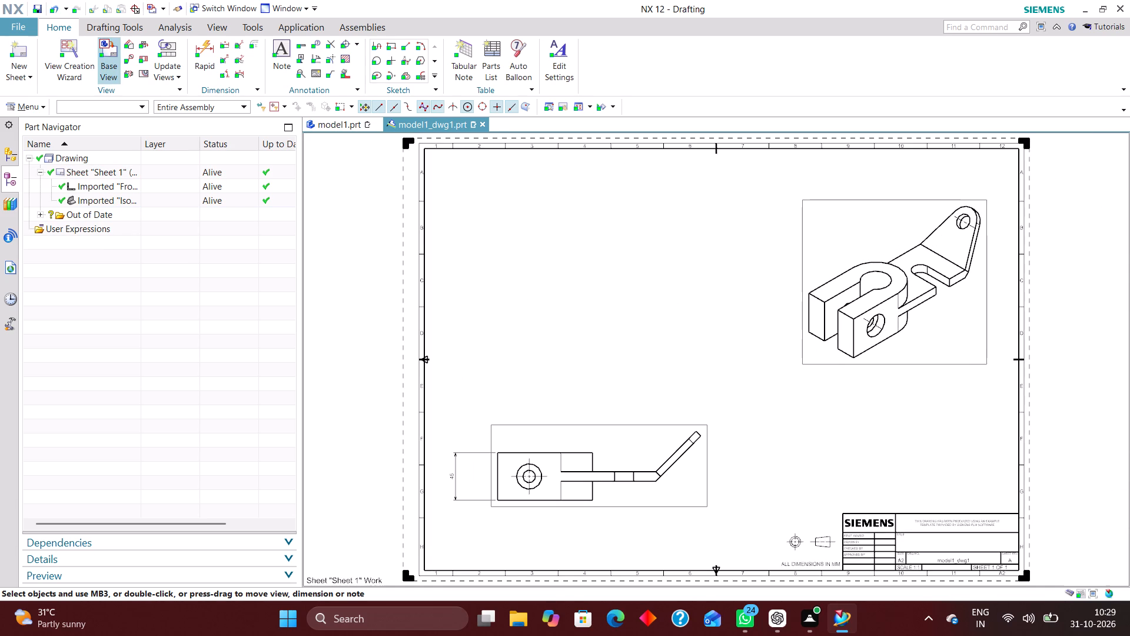
pyautogui.click(315, 322)
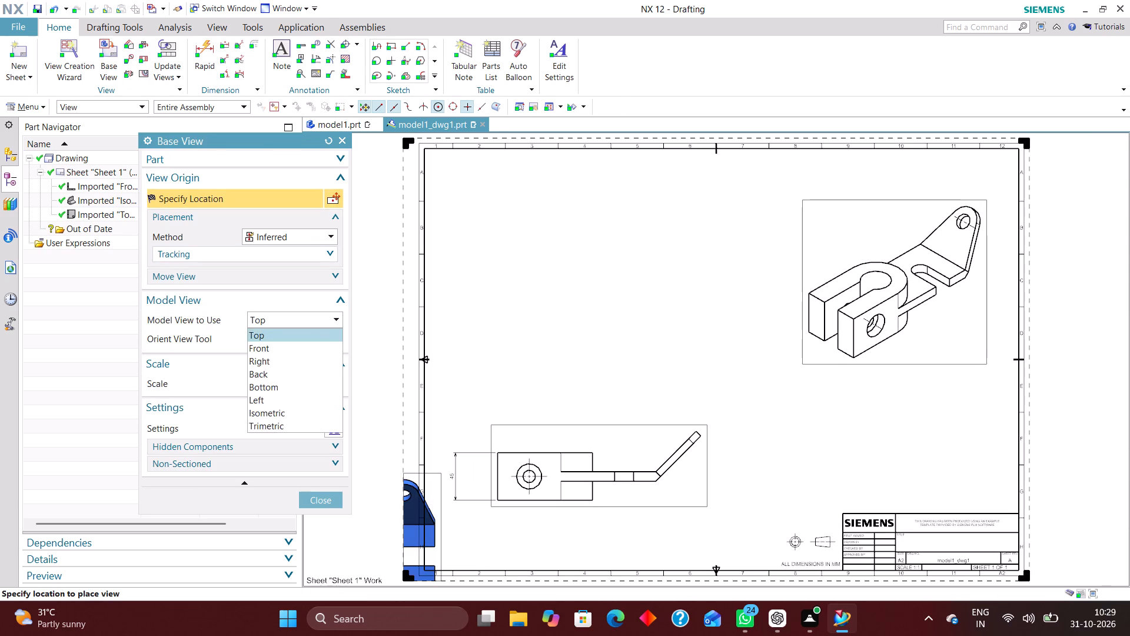
pyautogui.click(315, 321)
pyautogui.click(333, 336)
pyautogui.moveTo(994, 478); pyautogui.dragTo(992, 456, button='middle')
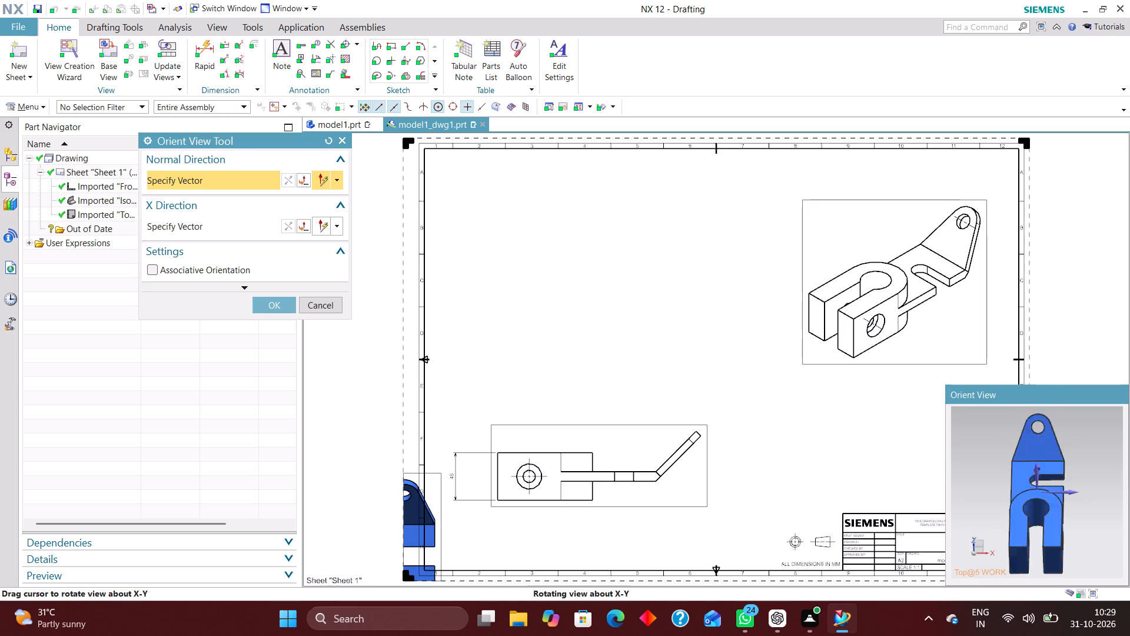
pyautogui.moveTo(992, 456); pyautogui.dragTo(966, 469, button='middle')
pyautogui.moveTo(1071, 423); pyautogui.dragTo(994, 424, button='right')
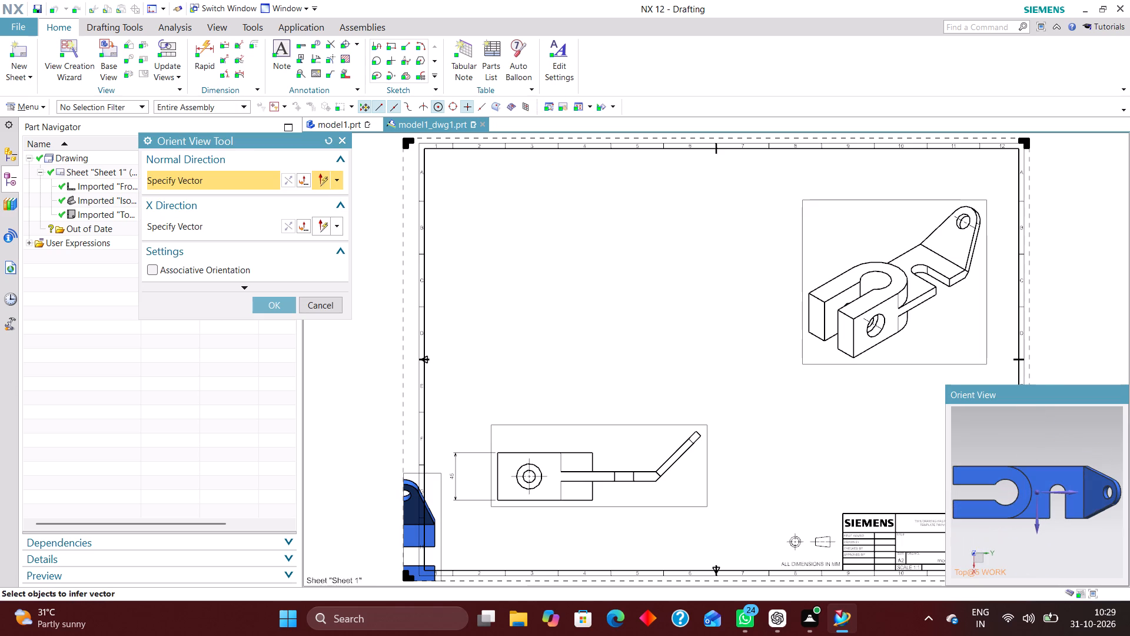
pyautogui.click(275, 302)
pyautogui.click(607, 267)
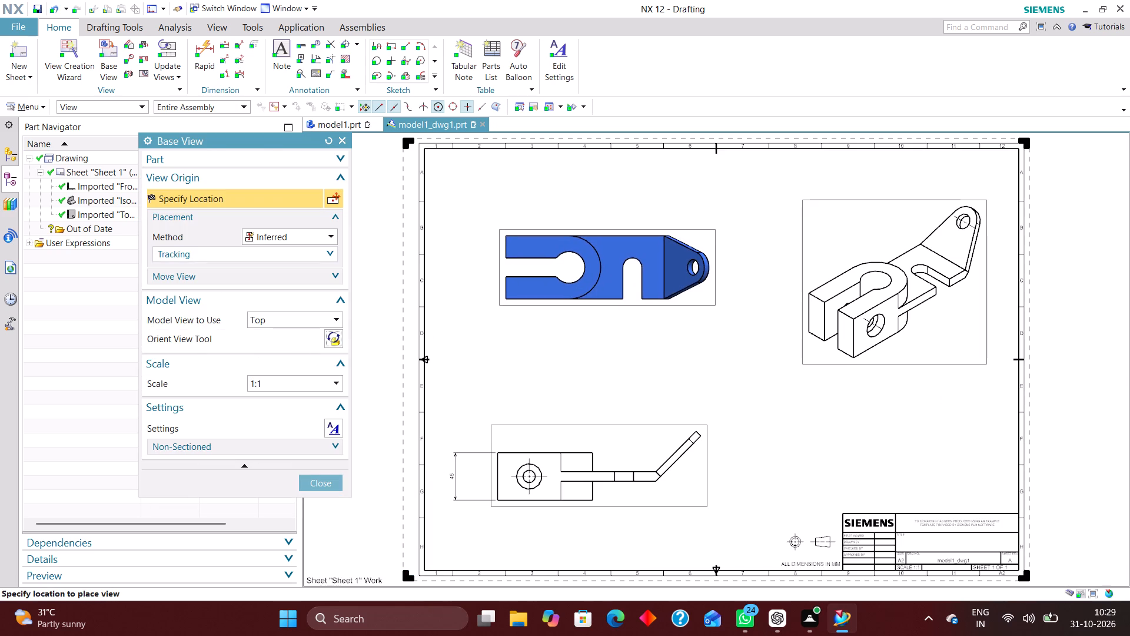
pyautogui.click(317, 392)
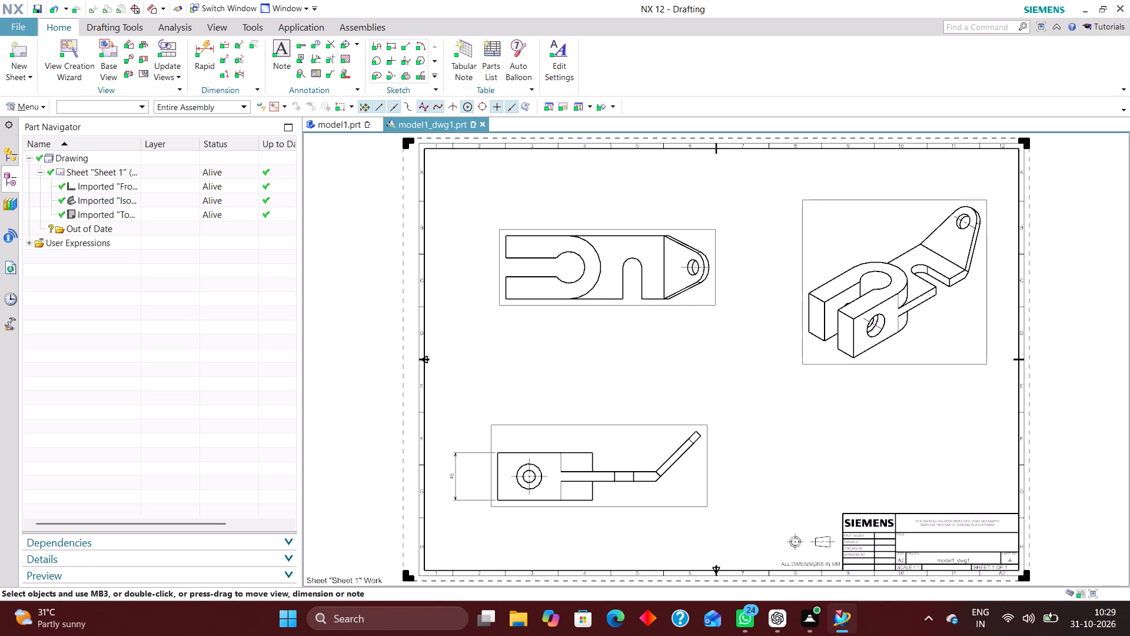
pyautogui.moveTo(501, 270); pyautogui.dragTo(489, 269)
# Dimension the top view's horizontal distances from the block's open end to the bore centre, to the slot arc centre, and to the bend line.
pyautogui.click(205, 57)
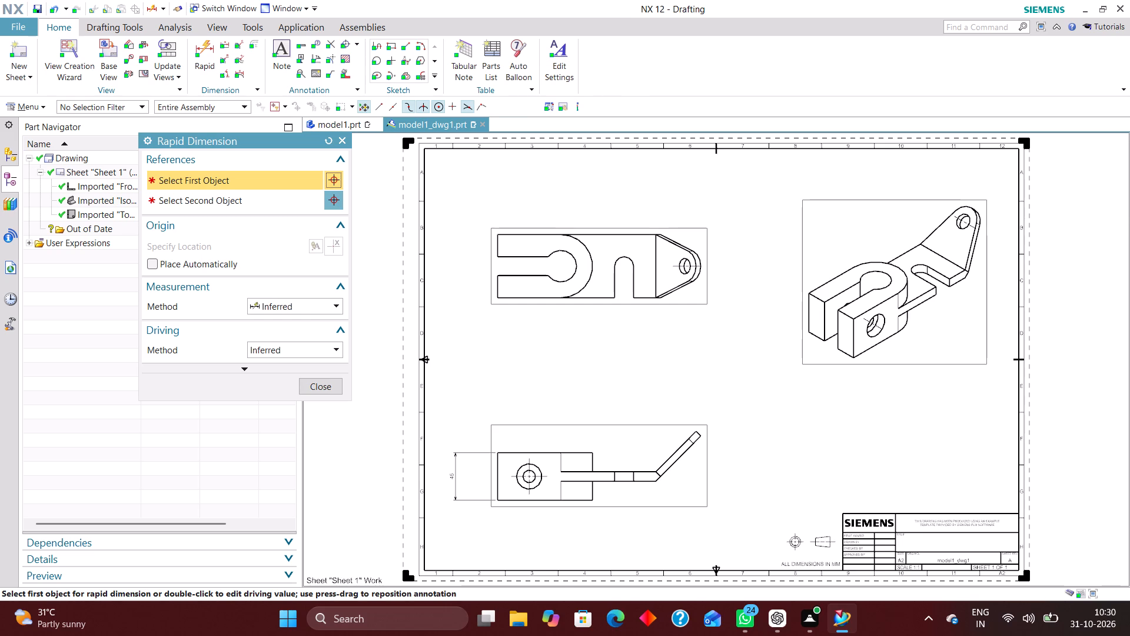
pyautogui.scroll(2, 493, 314)
pyautogui.click(499, 291)
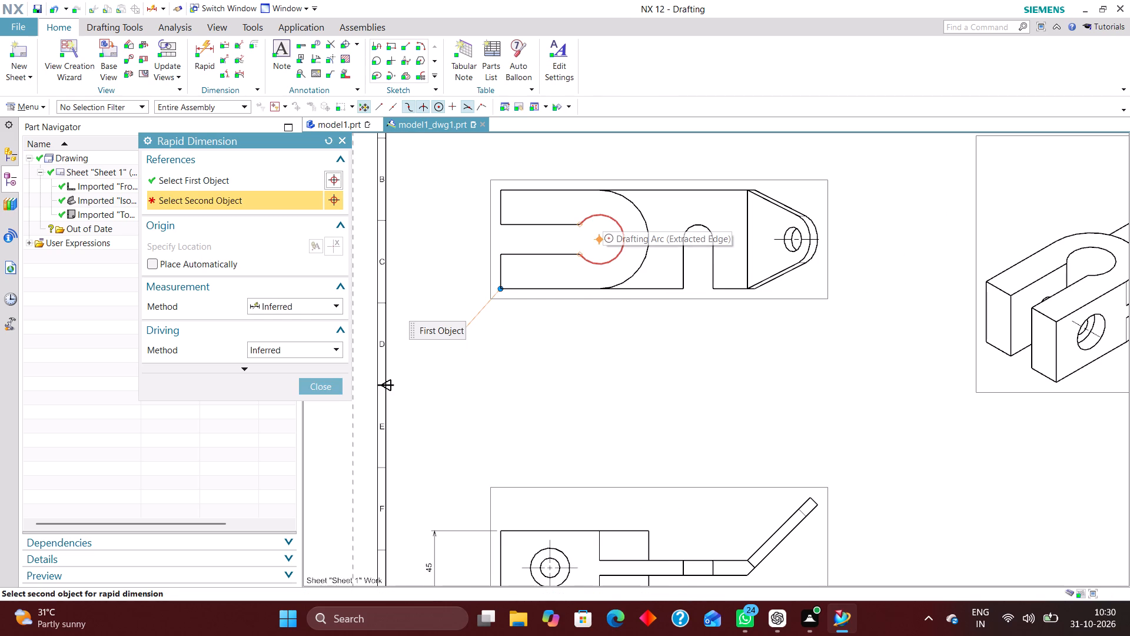
pyautogui.click(600, 240)
pyautogui.click(554, 357)
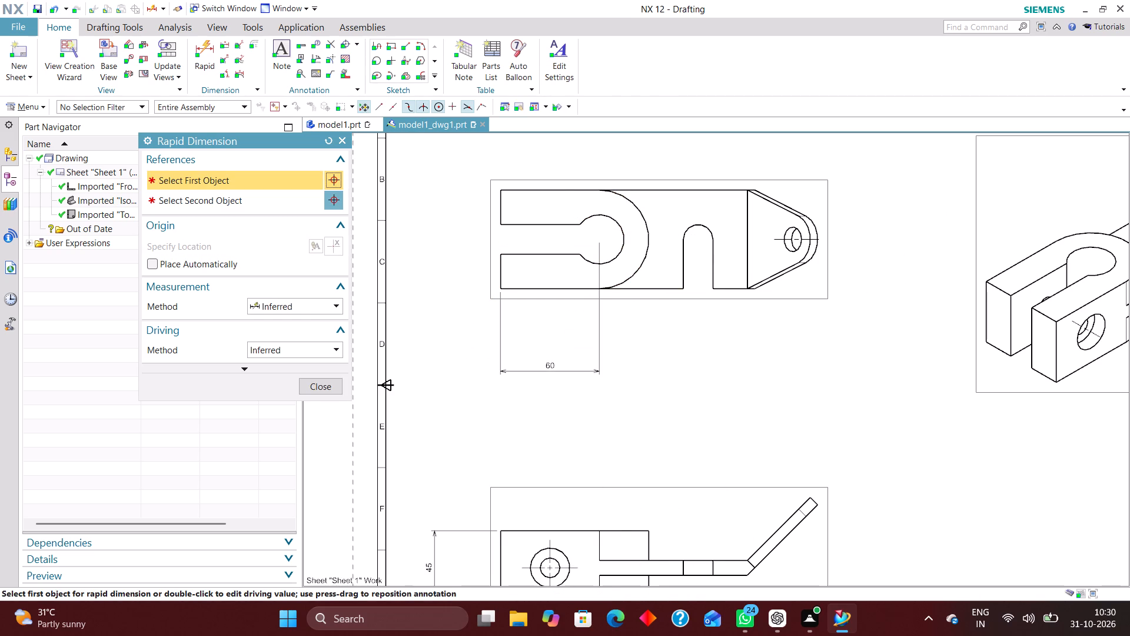
pyautogui.click(600, 240)
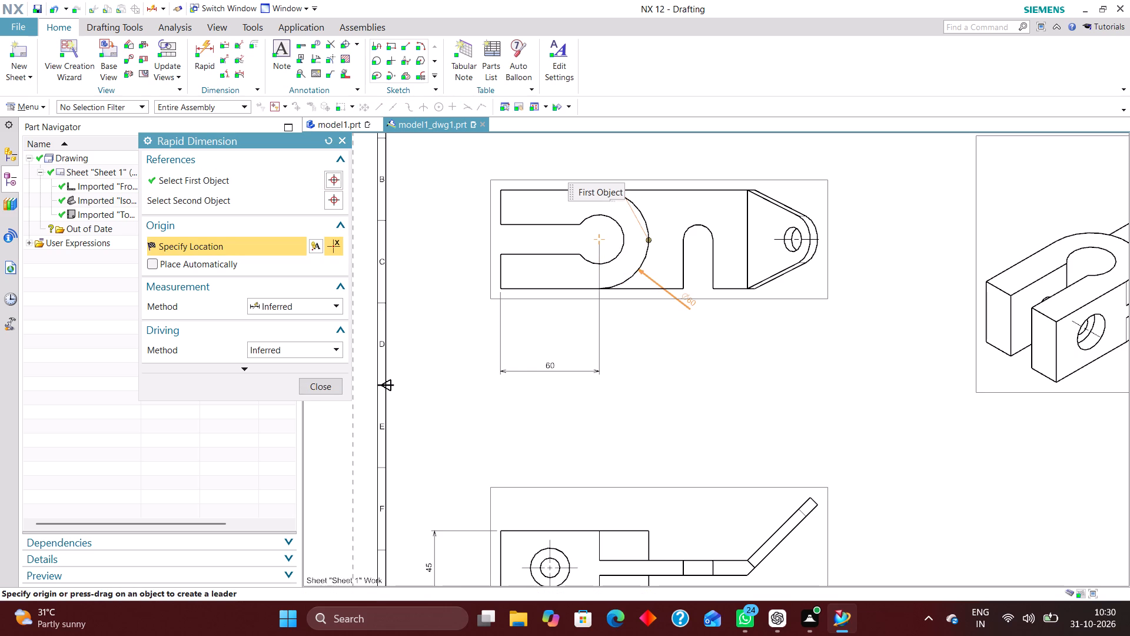
pyautogui.click(698, 241)
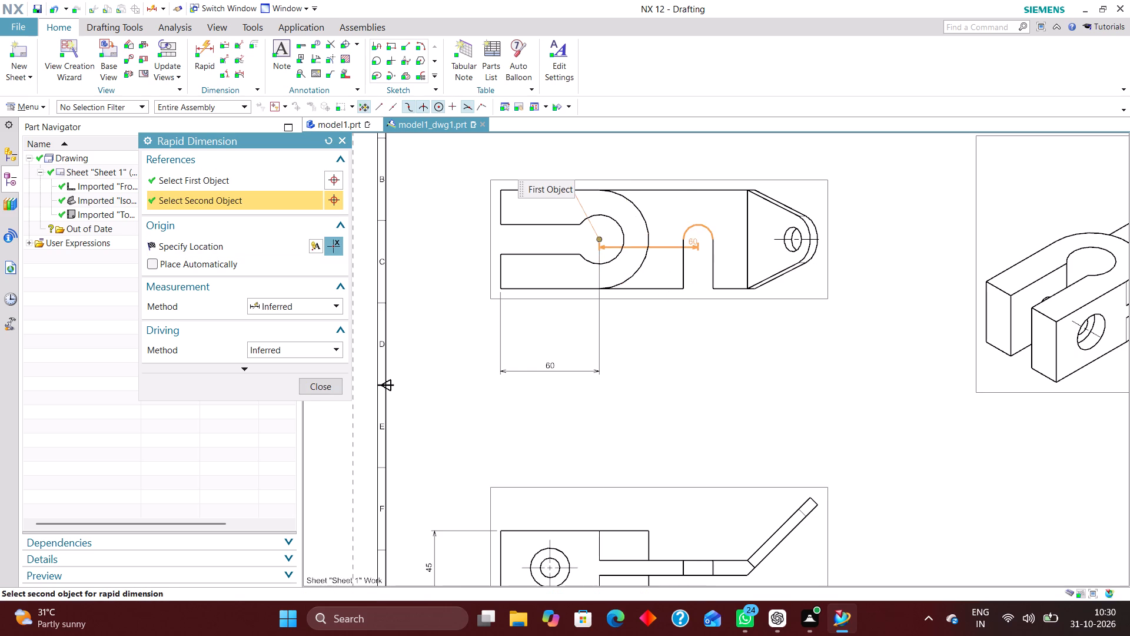
pyautogui.click(643, 355)
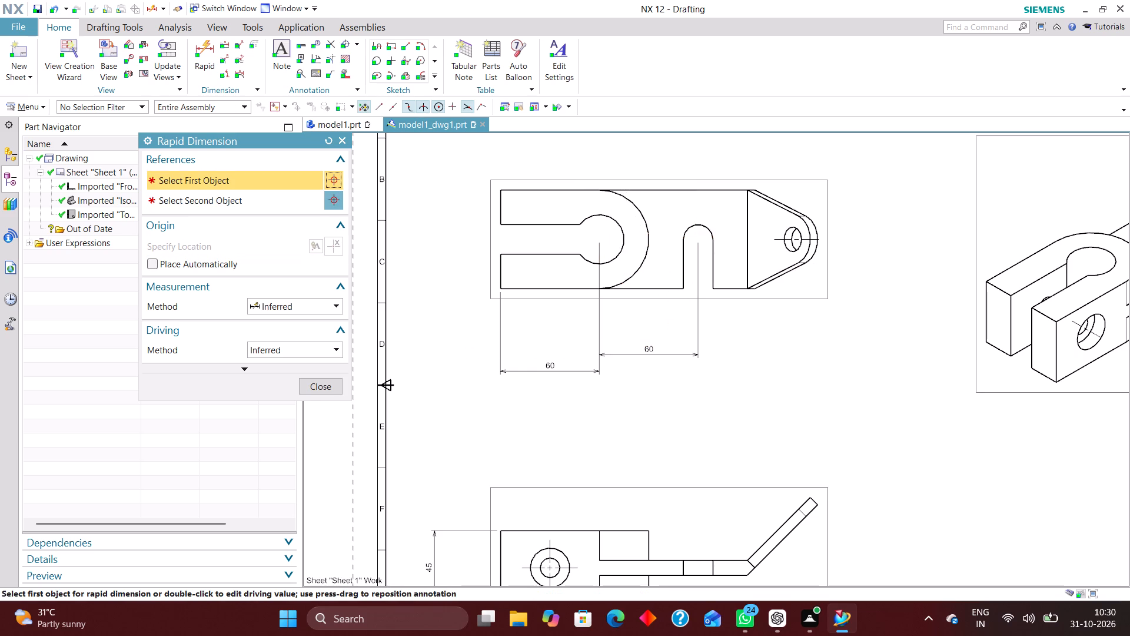
pyautogui.click(700, 244)
pyautogui.click(746, 290)
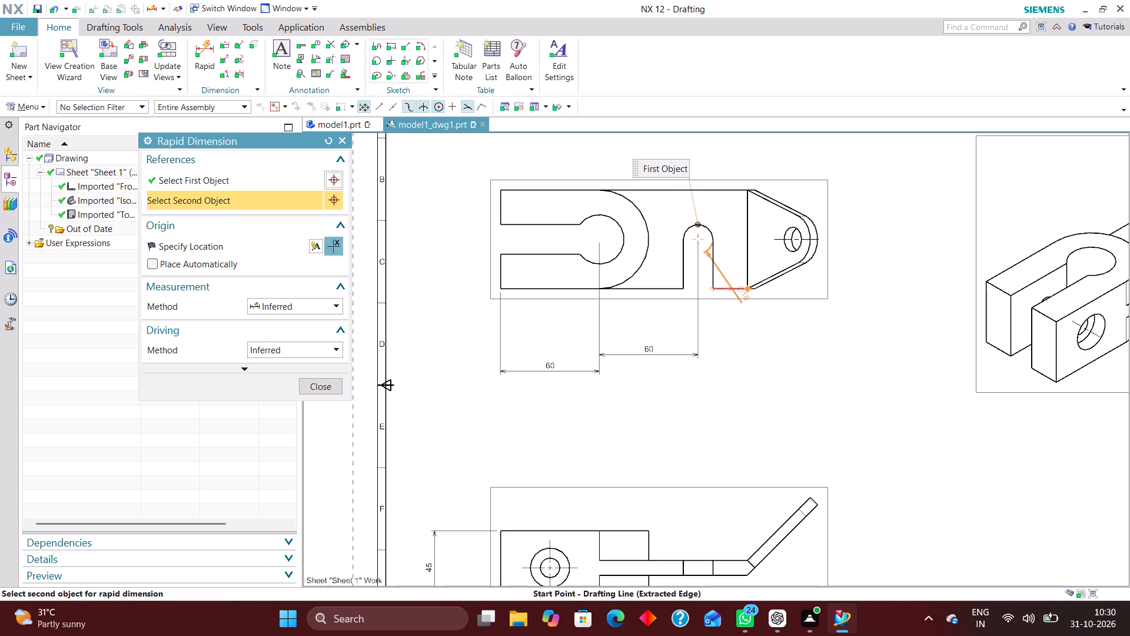
pyautogui.click(727, 344)
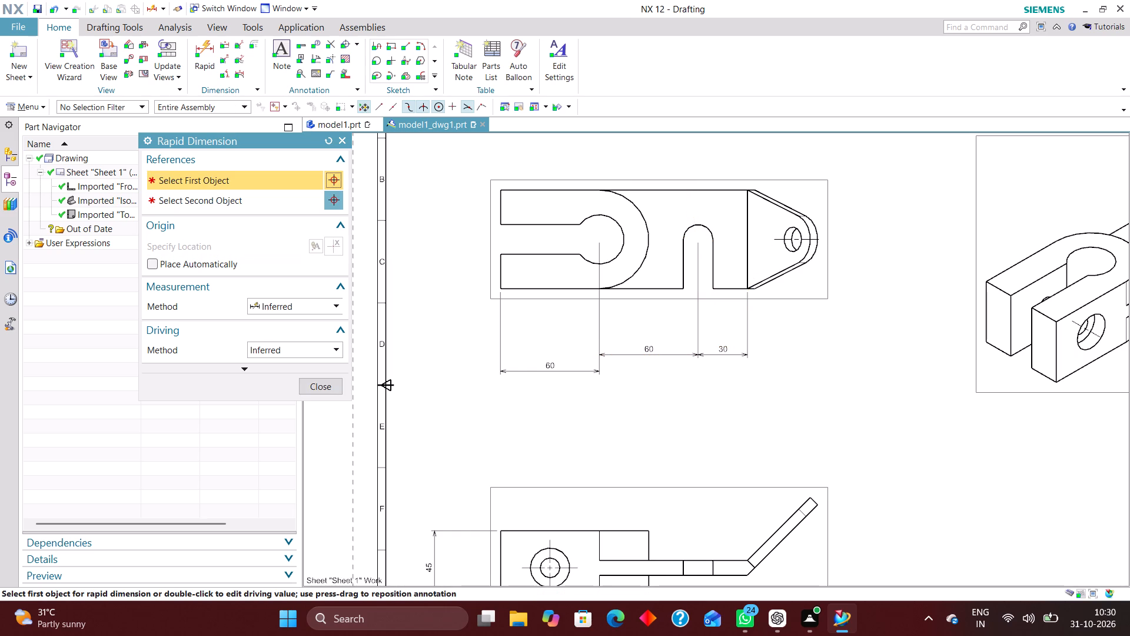
# Add Radial dimensions in the top view to the slot's end arc, the outer rounded boss arc and the bore arc.
pyautogui.scroll(-2, 775, 423)
pyautogui.scroll(3, 730, 287)
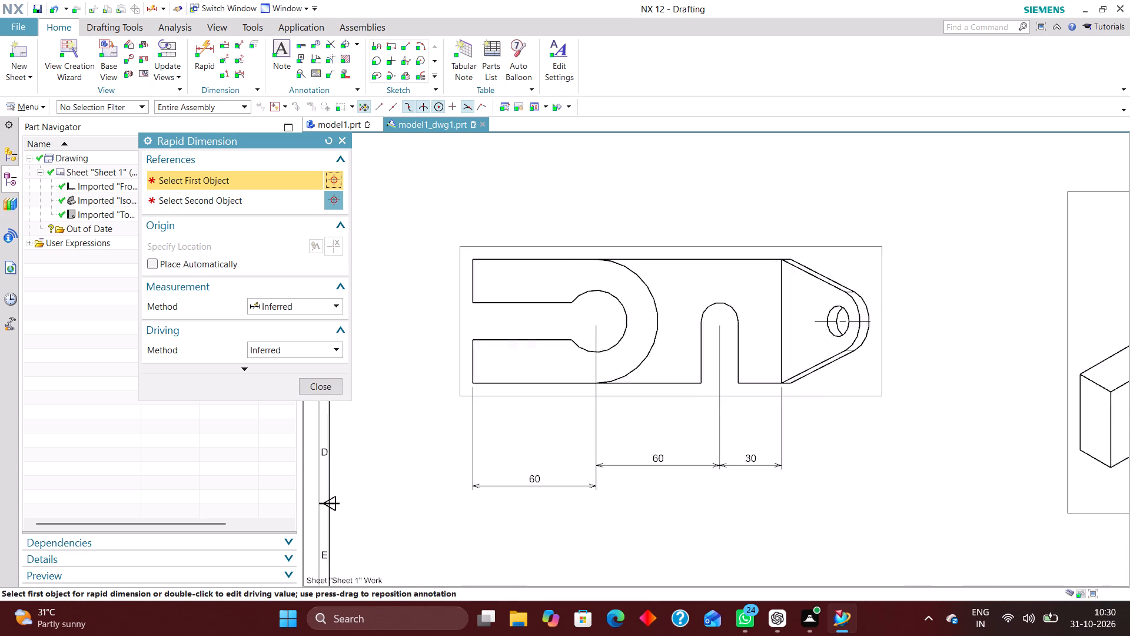
pyautogui.scroll(2, 730, 287)
pyautogui.click(325, 307)
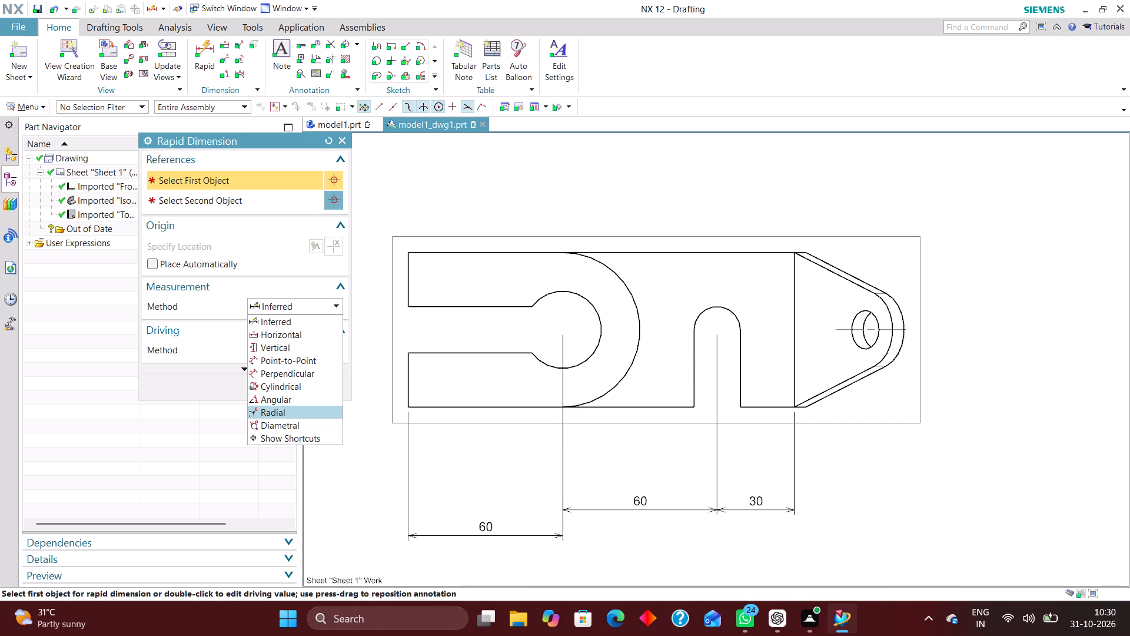
pyautogui.click(310, 415)
pyautogui.click(719, 306)
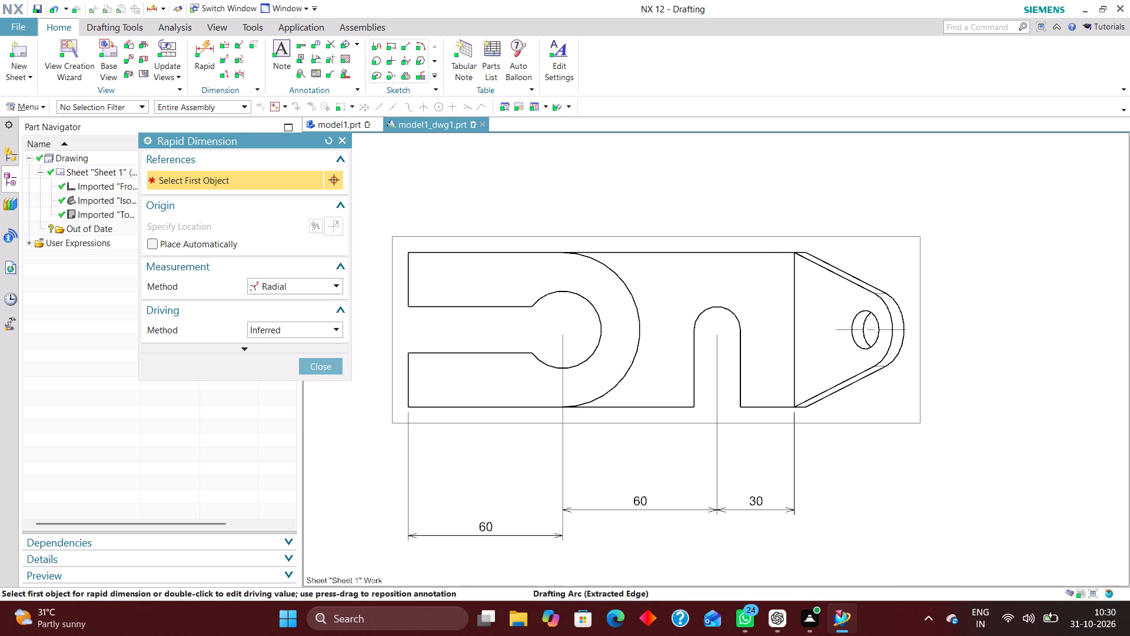
pyautogui.click(736, 287)
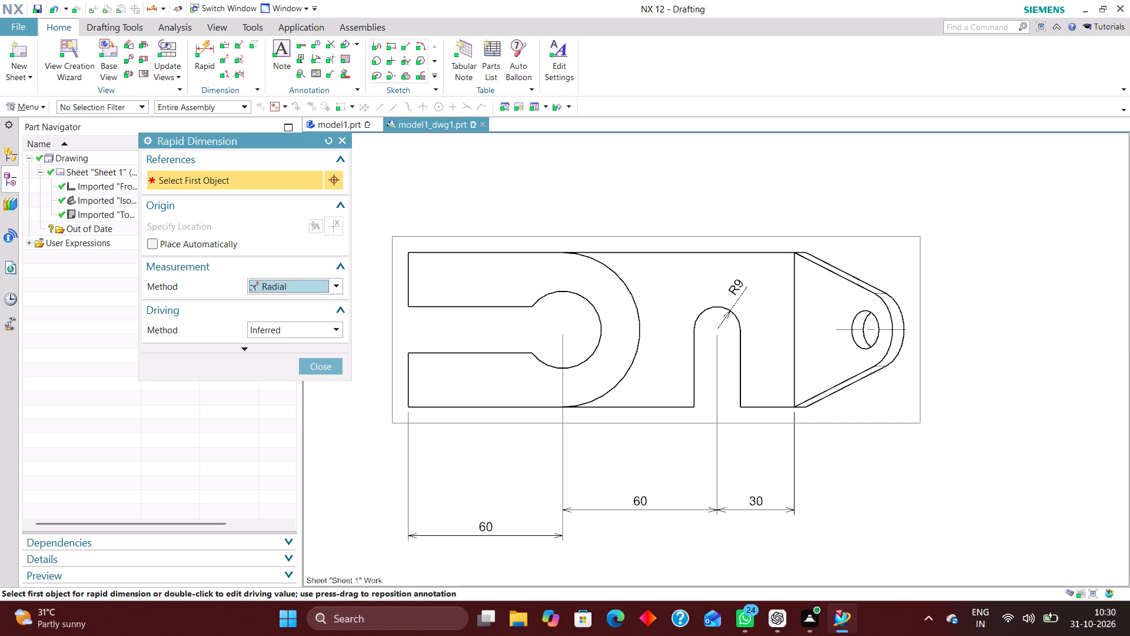
pyautogui.click(632, 298)
pyautogui.click(703, 200)
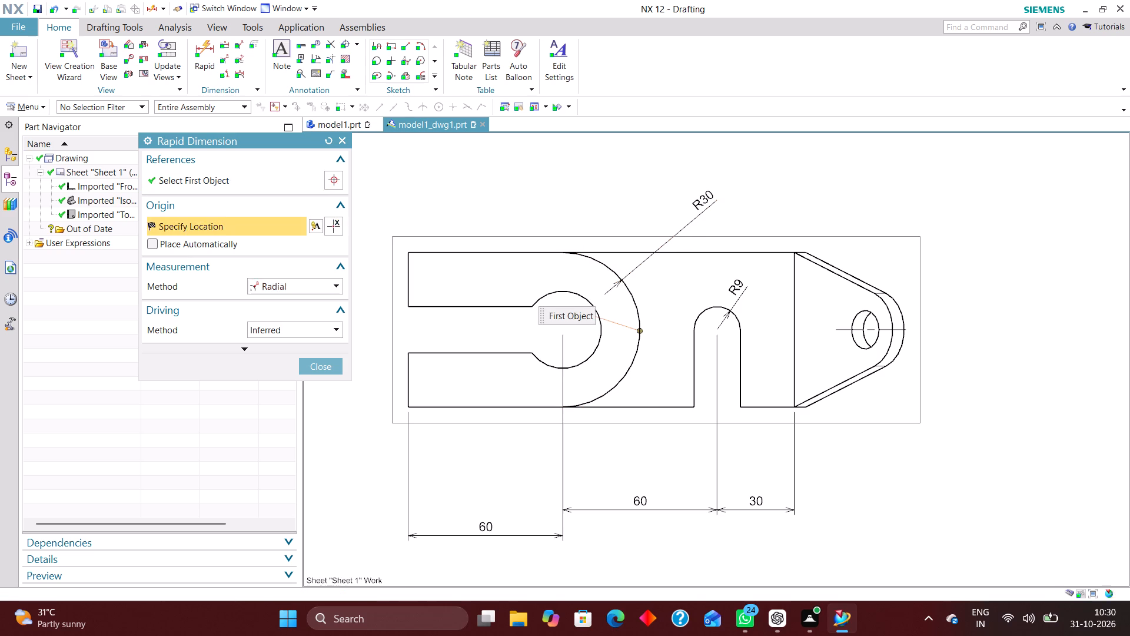
pyautogui.click(584, 299)
pyautogui.click(528, 188)
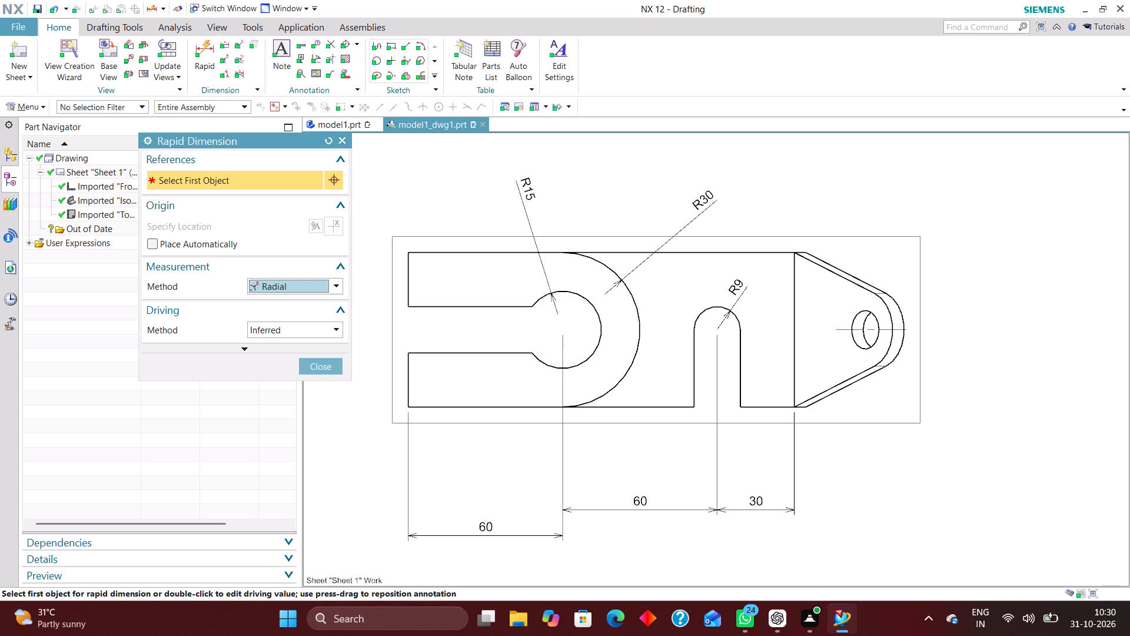
# With the Inferred method, dimension the top view's slot opening width and the block's overall width, placing both beyond the open end.
pyautogui.scroll(-2, 653, 317)
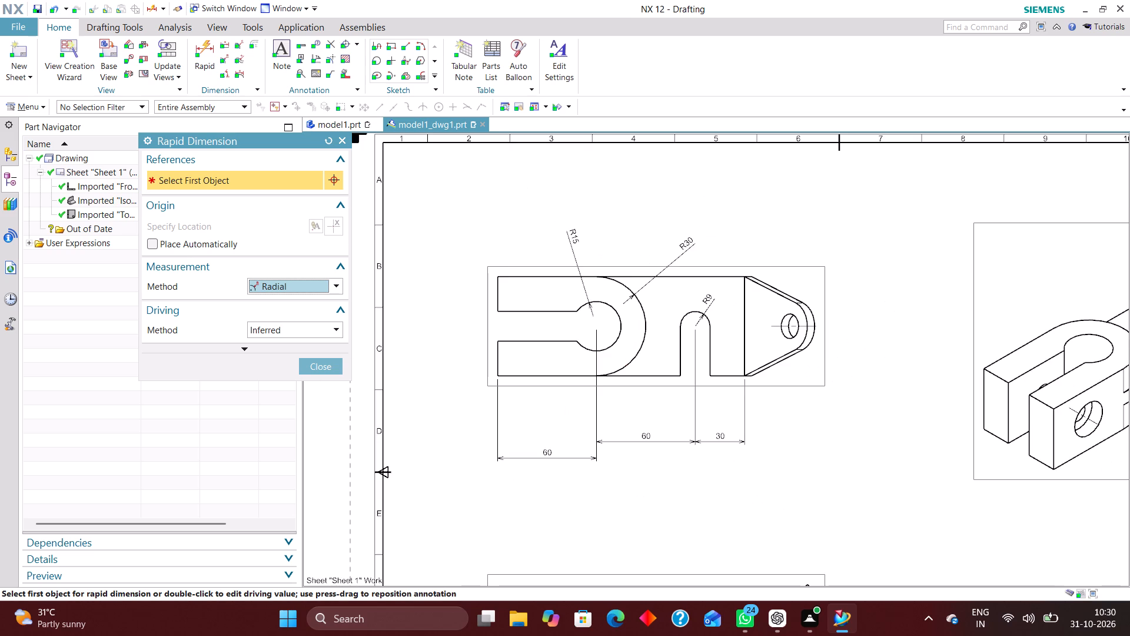
pyautogui.scroll(3, 481, 330)
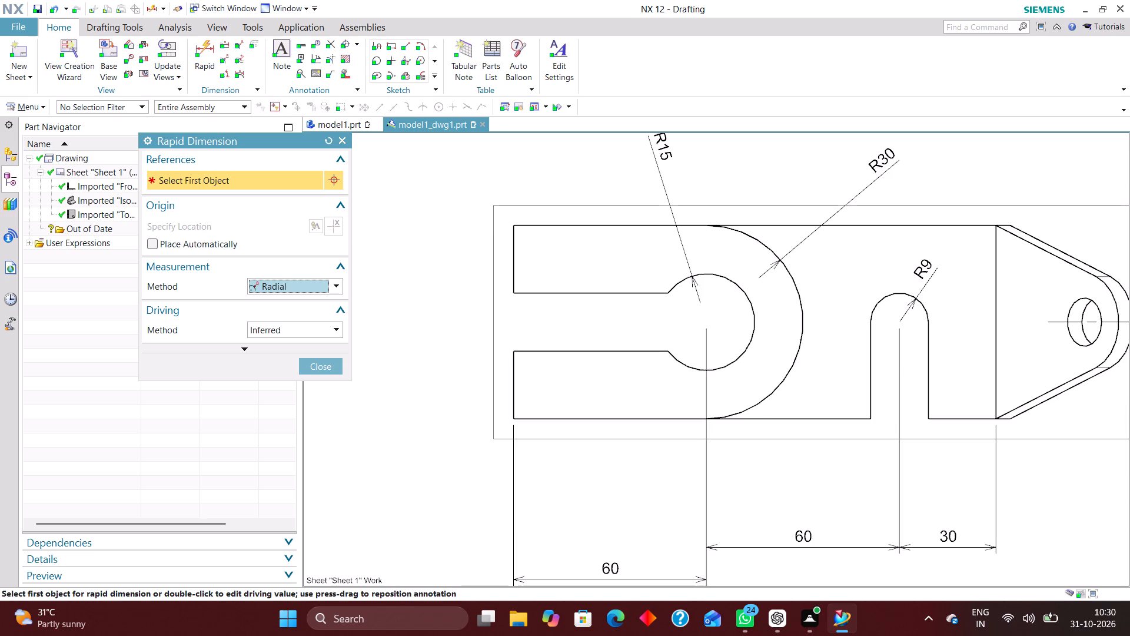
pyautogui.click(310, 287)
pyautogui.click(314, 300)
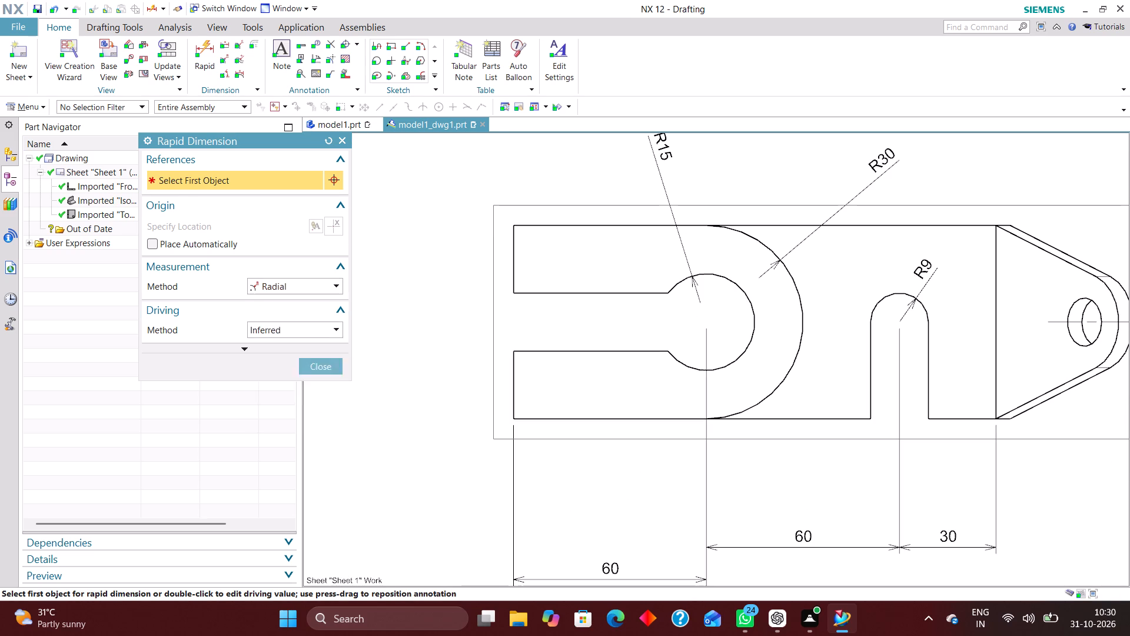
pyautogui.click(517, 294)
pyautogui.click(516, 353)
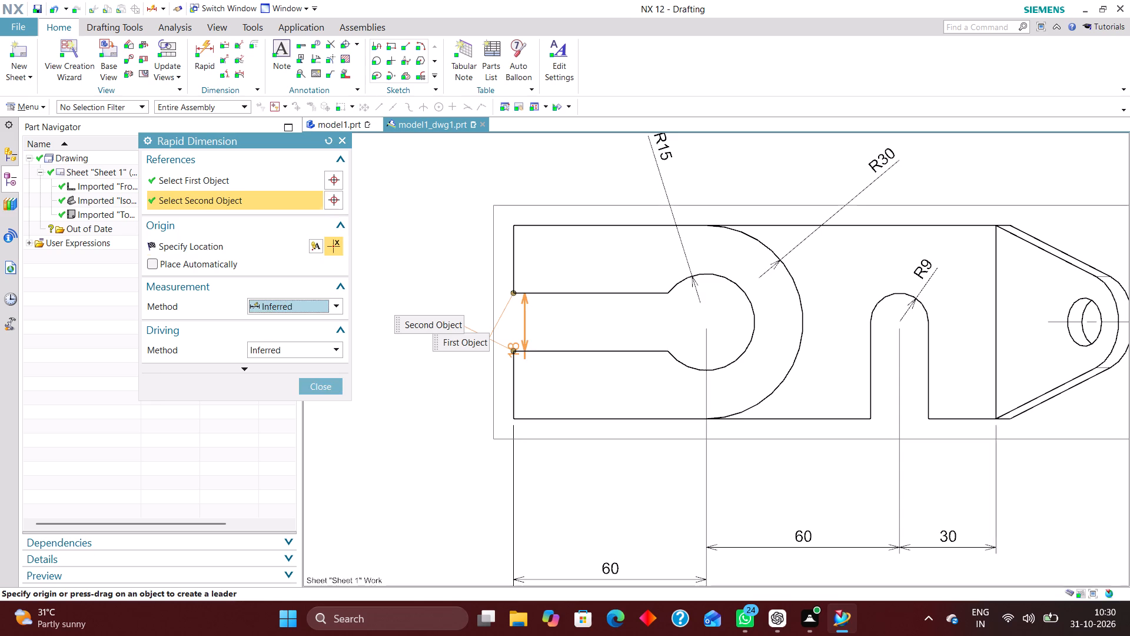
pyautogui.click(398, 320)
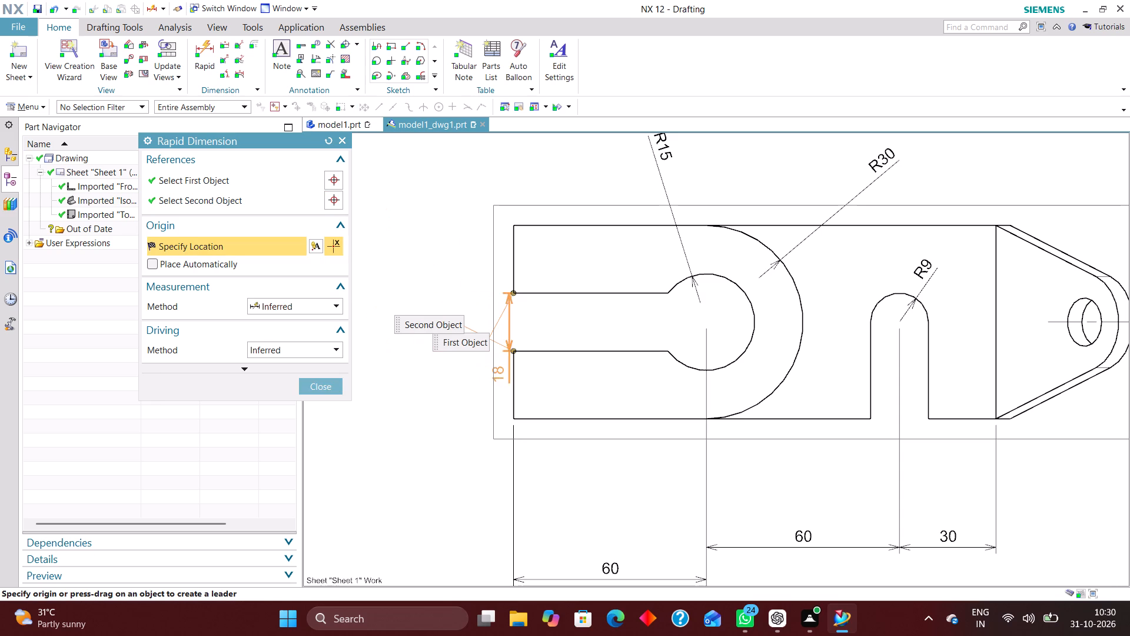
pyautogui.click(389, 326)
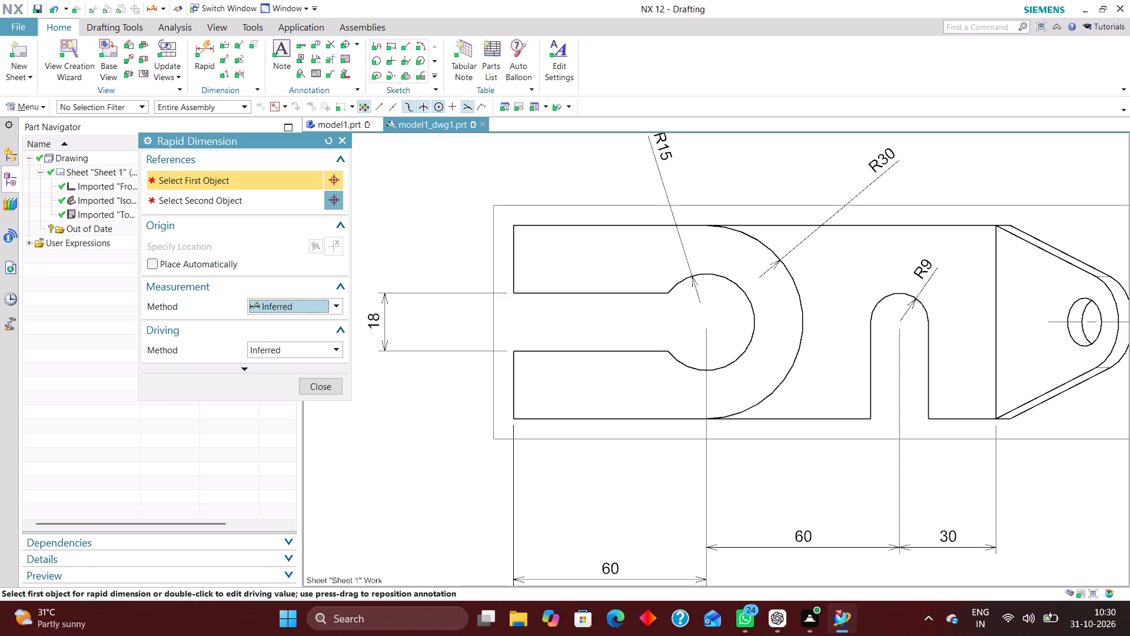
pyautogui.scroll(-2, 610, 416)
pyautogui.click(550, 293)
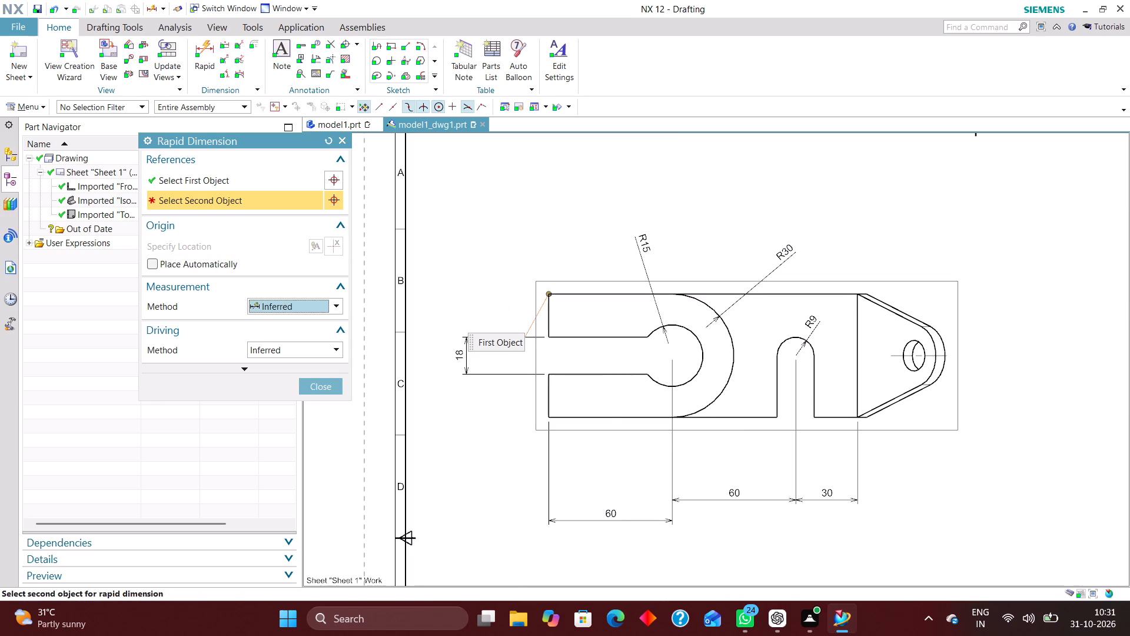
pyautogui.click(549, 418)
pyautogui.click(434, 356)
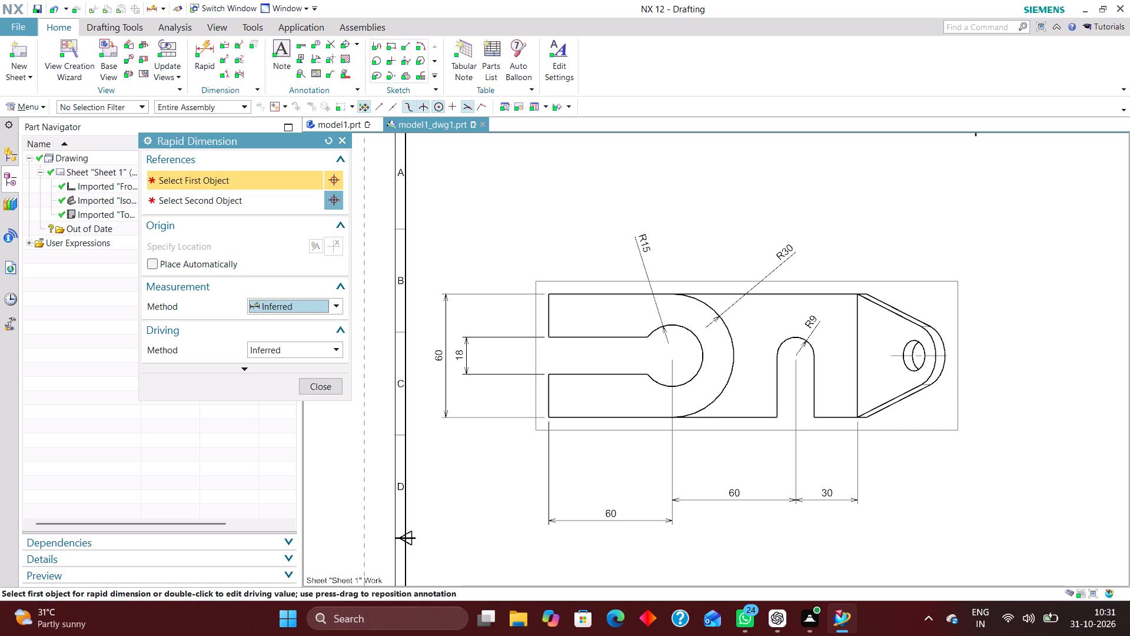
# Add Diametral dimensions to the outer and inner concentric hole circles in the front view, placing both above the block.
pyautogui.scroll(-5, 591, 446)
pyautogui.scroll(3, 592, 457)
pyautogui.scroll(-4, 593, 386)
pyautogui.scroll(4, 583, 427)
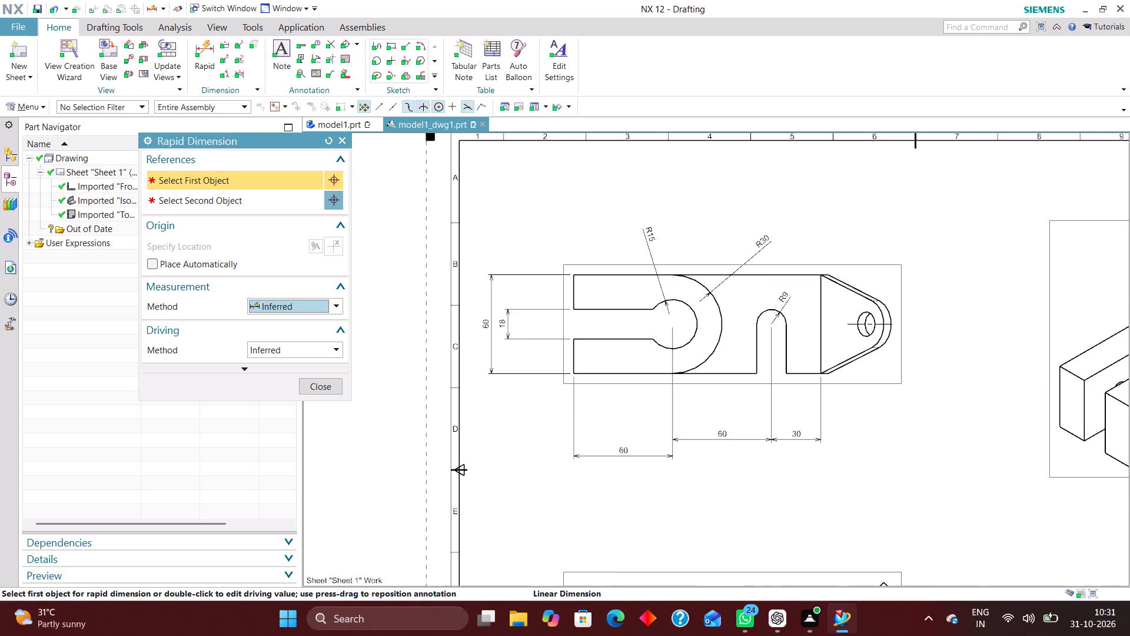
pyautogui.scroll(-3, 597, 330)
pyautogui.scroll(3, 599, 501)
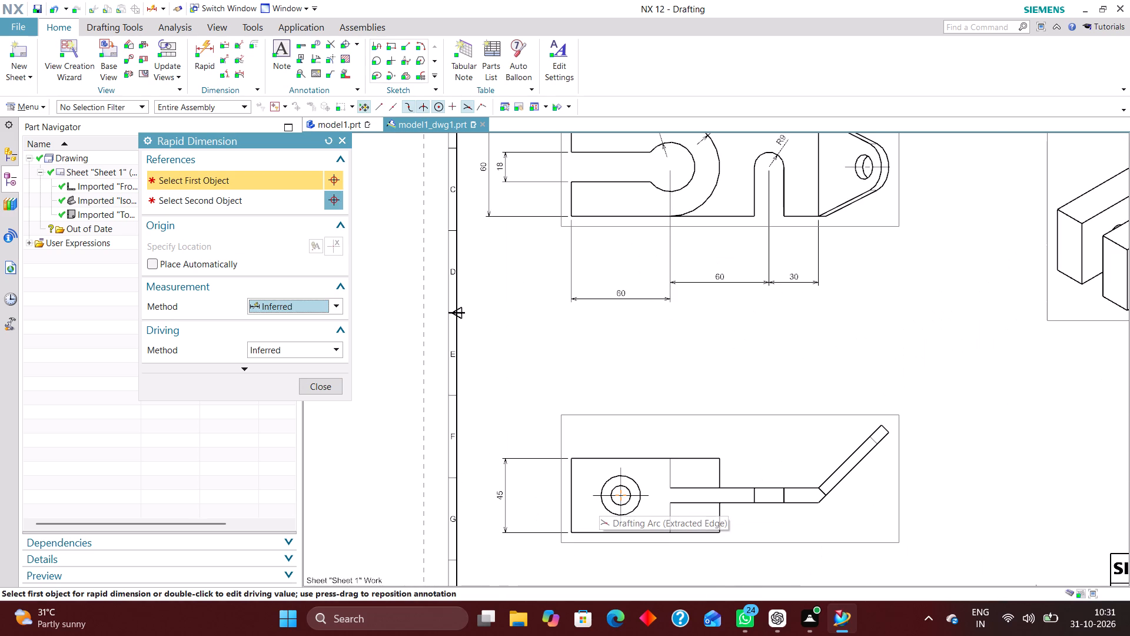
pyautogui.scroll(-1, 590, 354)
pyautogui.scroll(6, 609, 456)
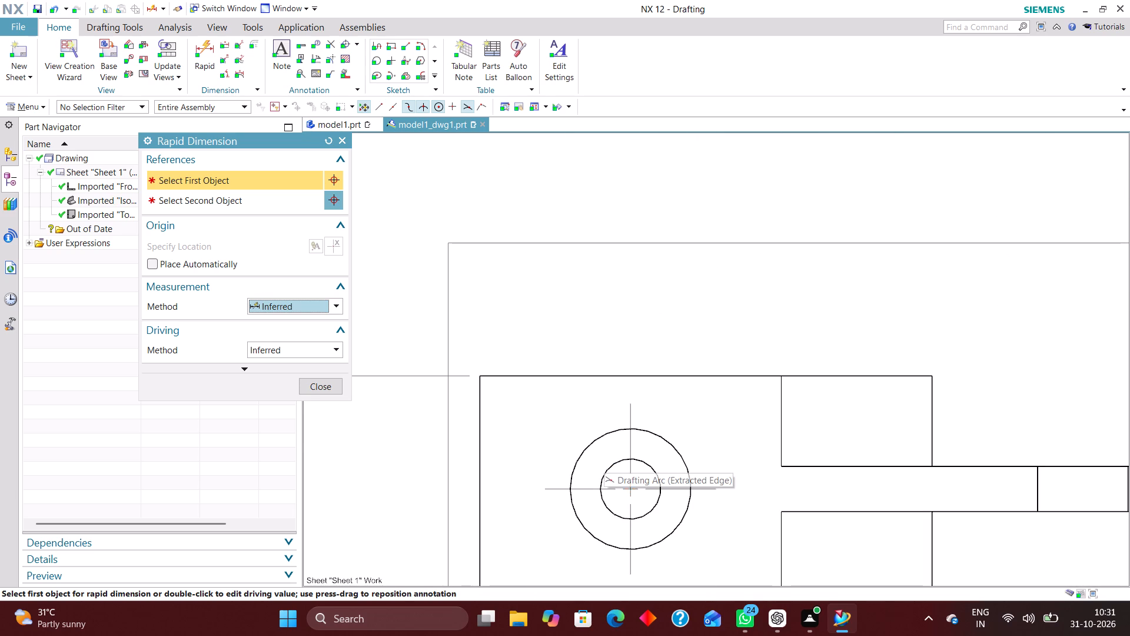
pyautogui.click(341, 307)
pyautogui.click(311, 423)
pyautogui.click(664, 436)
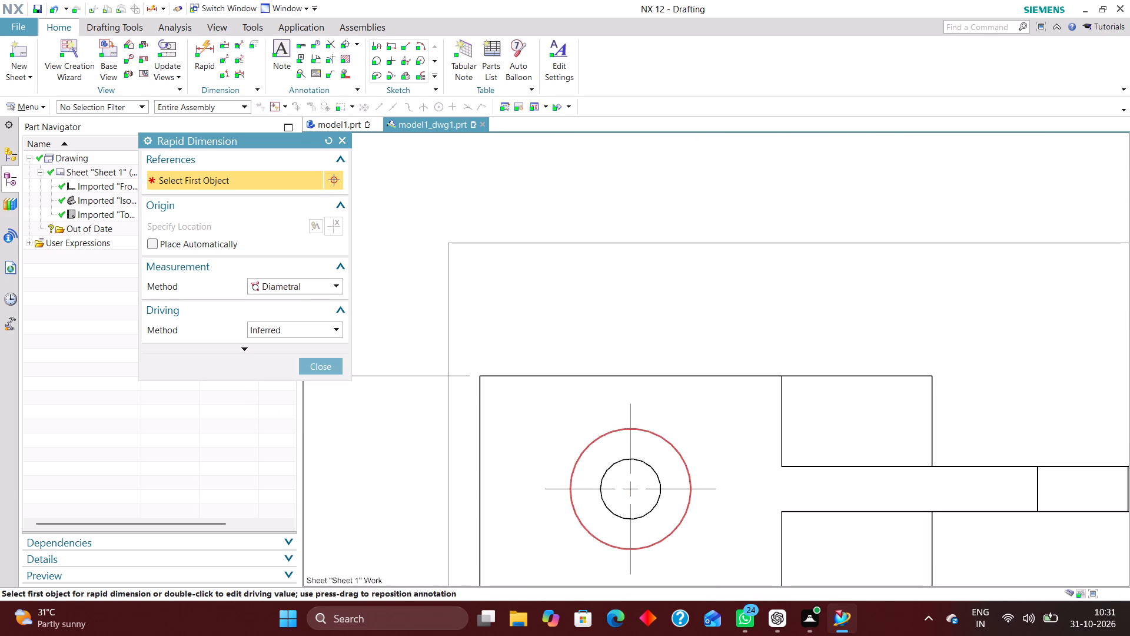
pyautogui.click(669, 258)
pyautogui.click(653, 477)
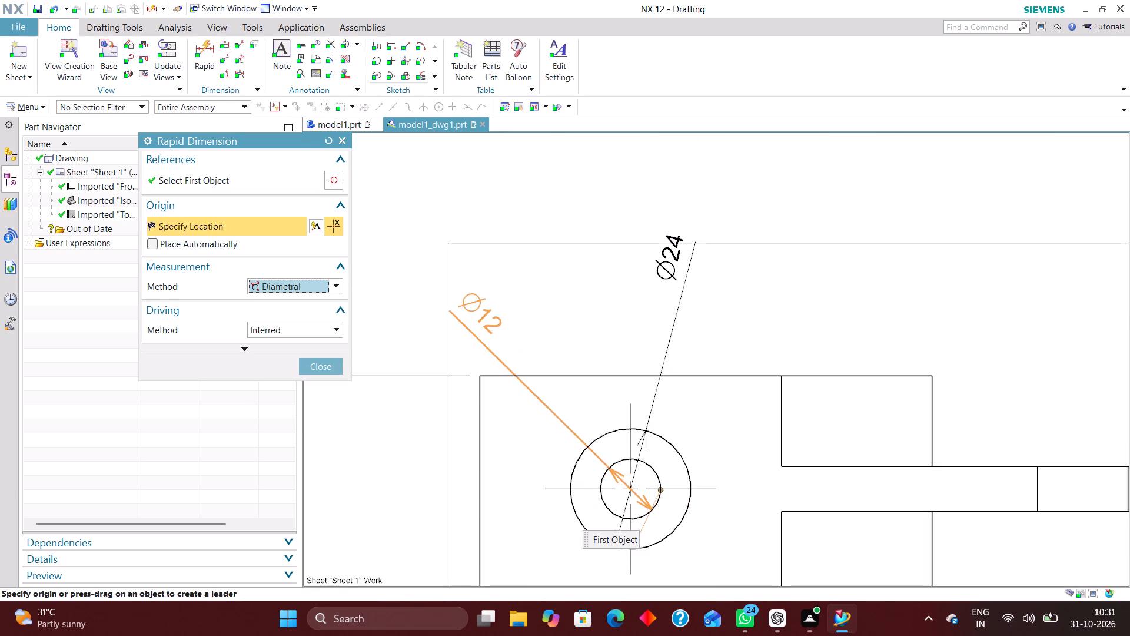
pyautogui.click(477, 309)
# Add a diameter dimension to the rounded boss edge along the front view's block base, placing it beside the plate.
pyautogui.scroll(-4, 530, 301)
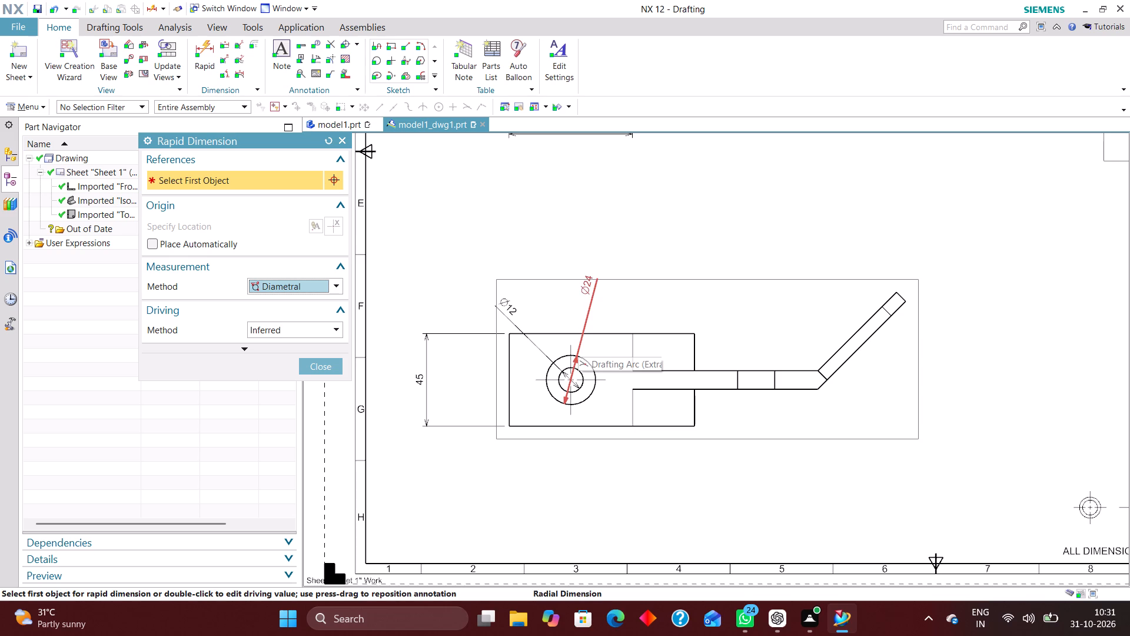
pyautogui.scroll(-3, 624, 362)
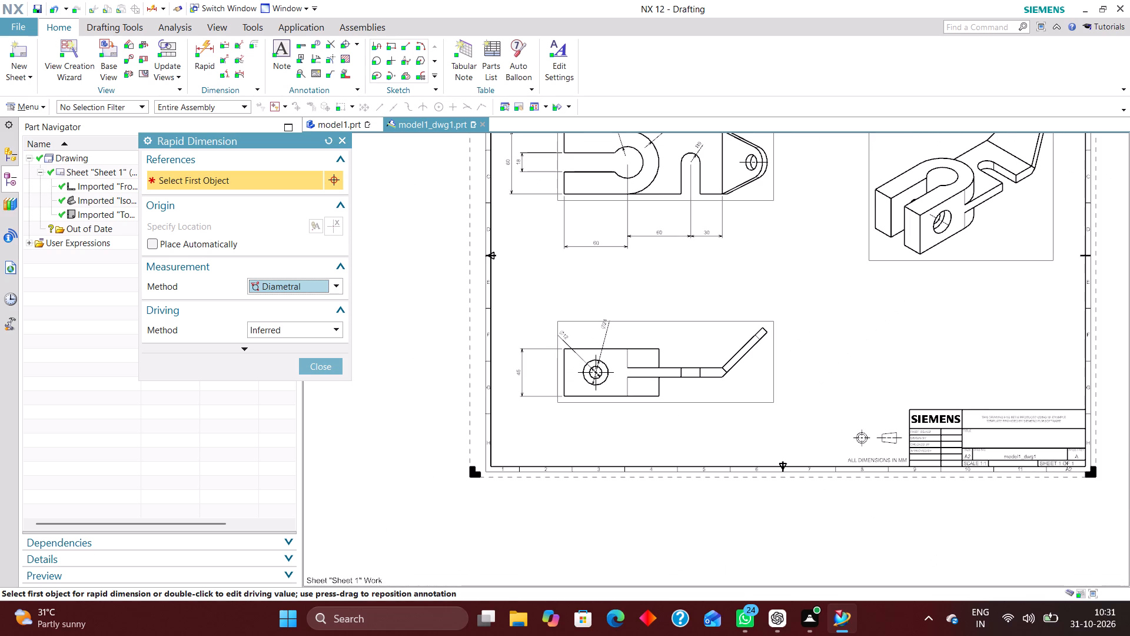
pyautogui.scroll(4, 669, 408)
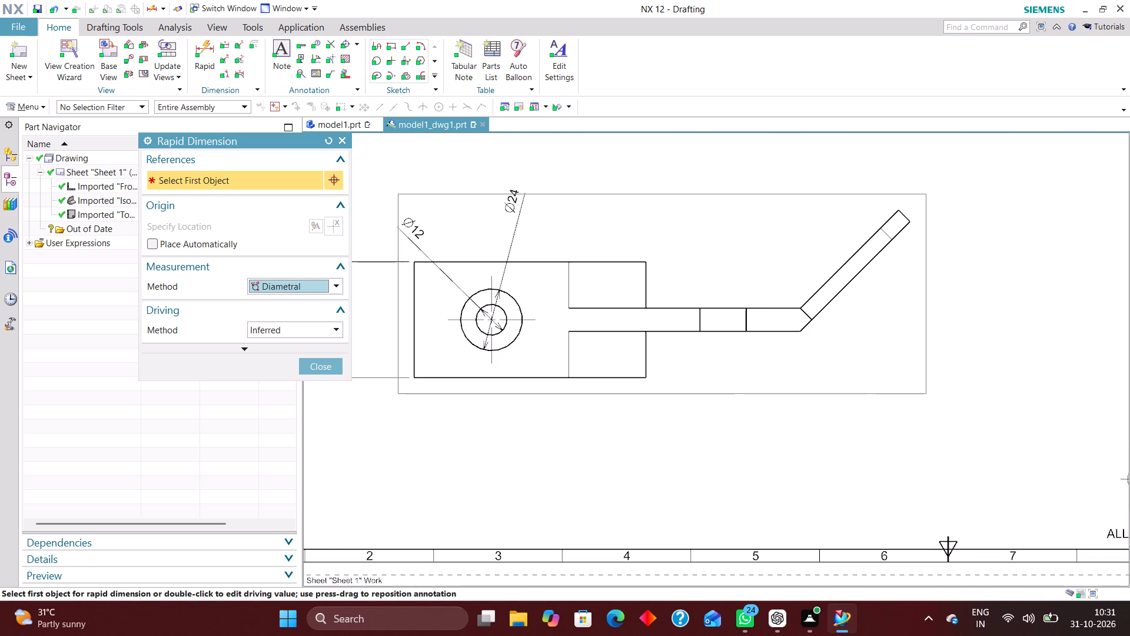
pyautogui.click(647, 379)
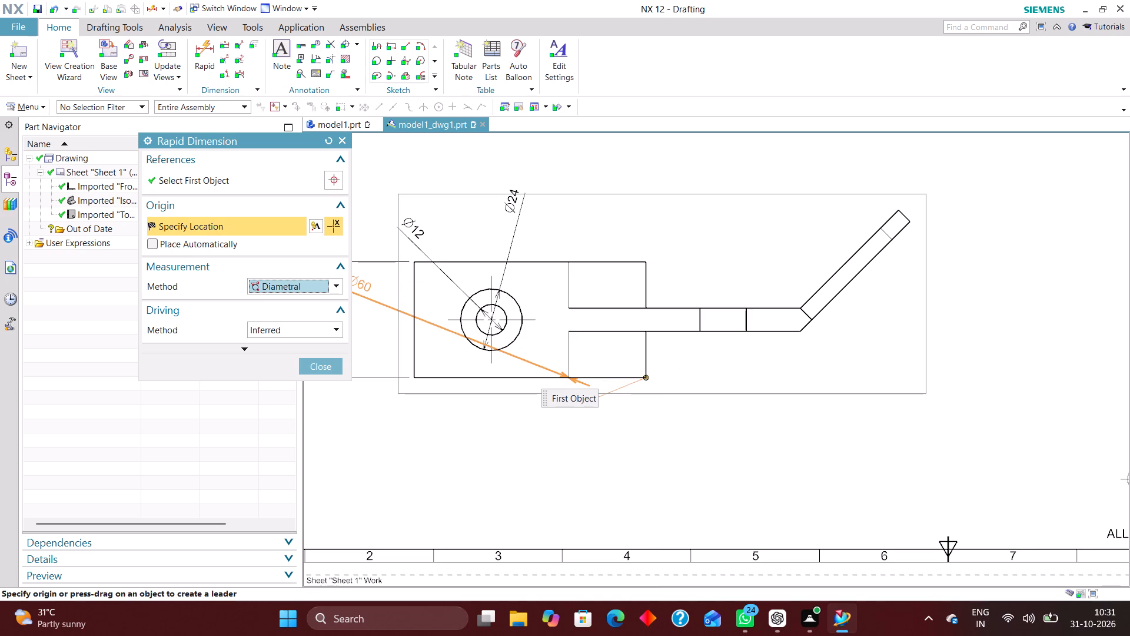
pyautogui.click(333, 286)
pyautogui.click(327, 300)
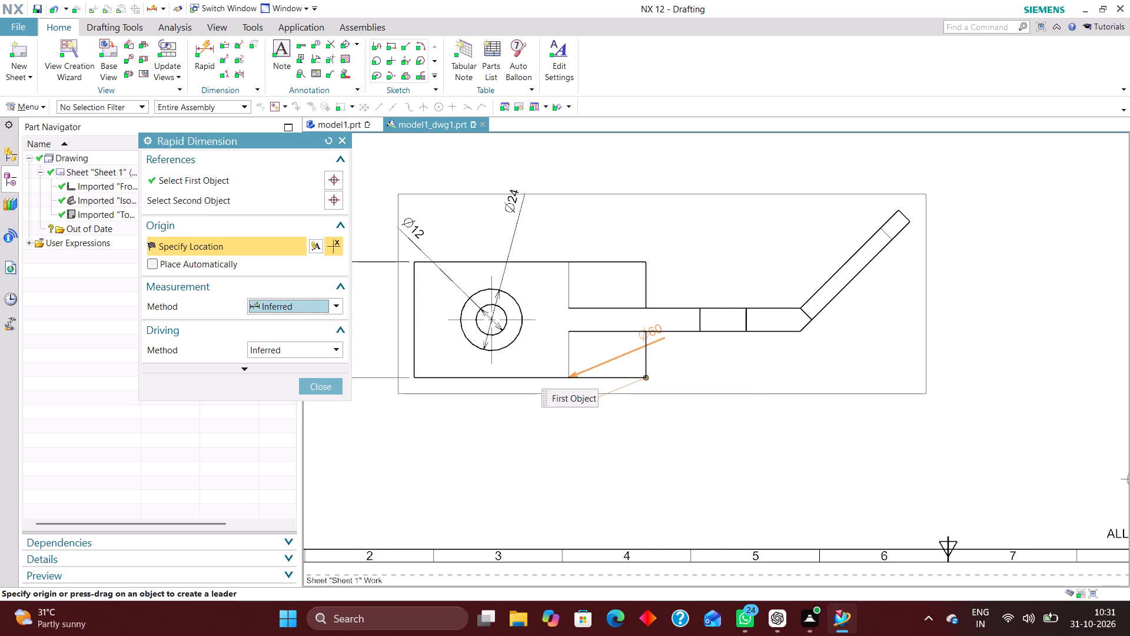
pyautogui.click(647, 332)
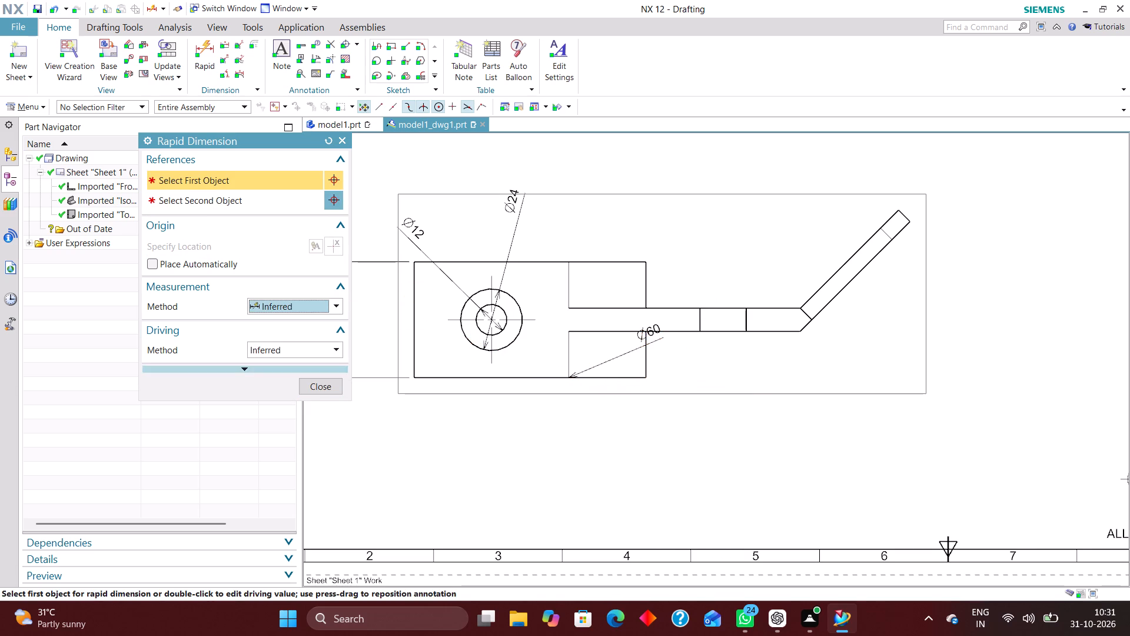
# Dimension the front view's vertical distance from the block's bottom corner to the underside of the plate.
pyautogui.click(647, 377)
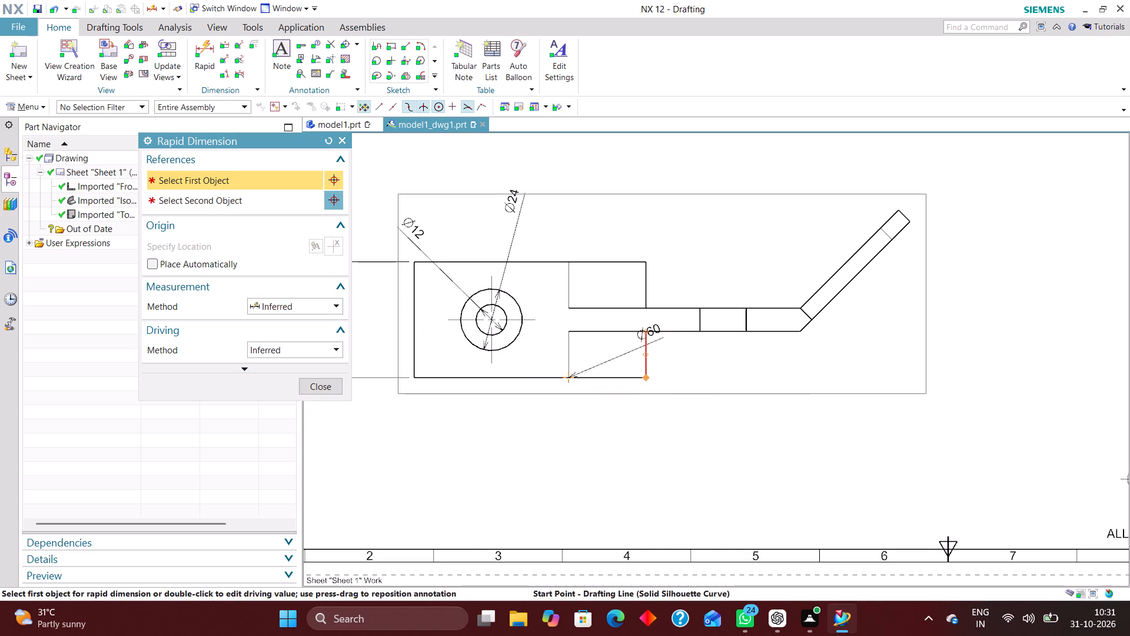
pyautogui.click(644, 332)
pyautogui.click(703, 353)
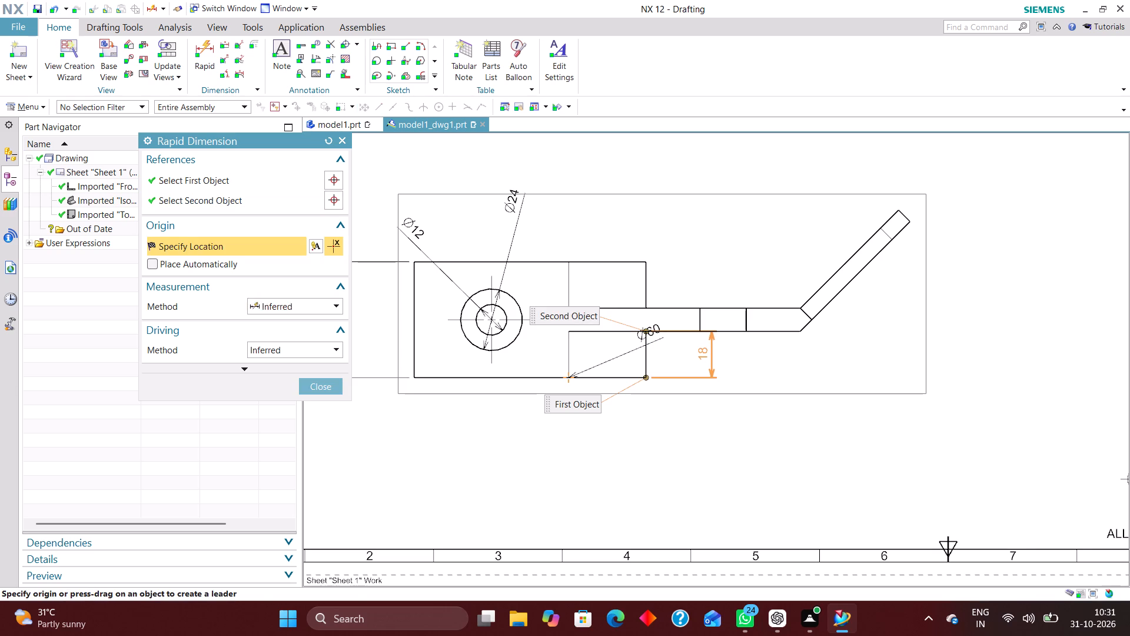
# Add an Angular dimension between the plate's upper edge and the bent arm's upper edge in the front view.
pyautogui.scroll(-1, 693, 424)
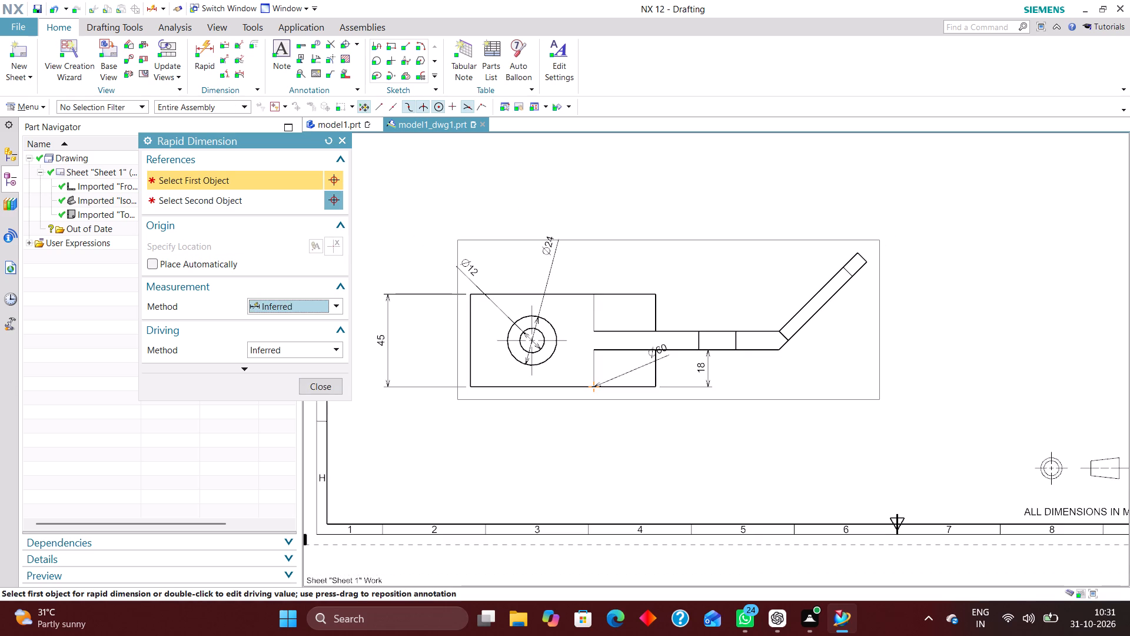
pyautogui.click(335, 308)
pyautogui.click(310, 401)
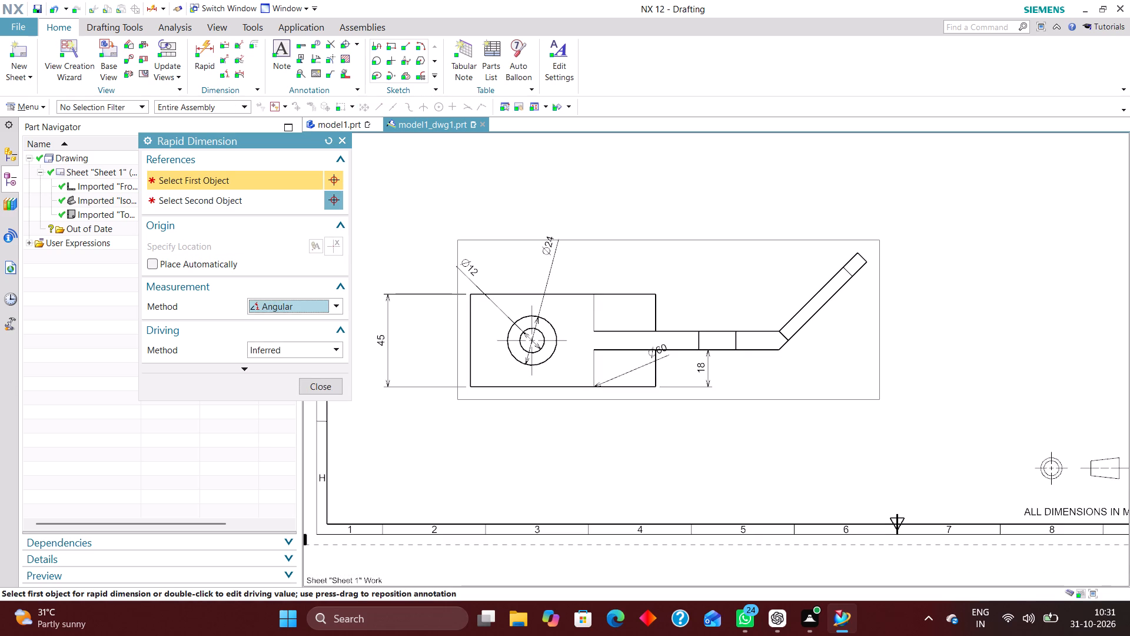
pyautogui.scroll(3, 765, 345)
pyautogui.click(760, 321)
pyautogui.click(815, 299)
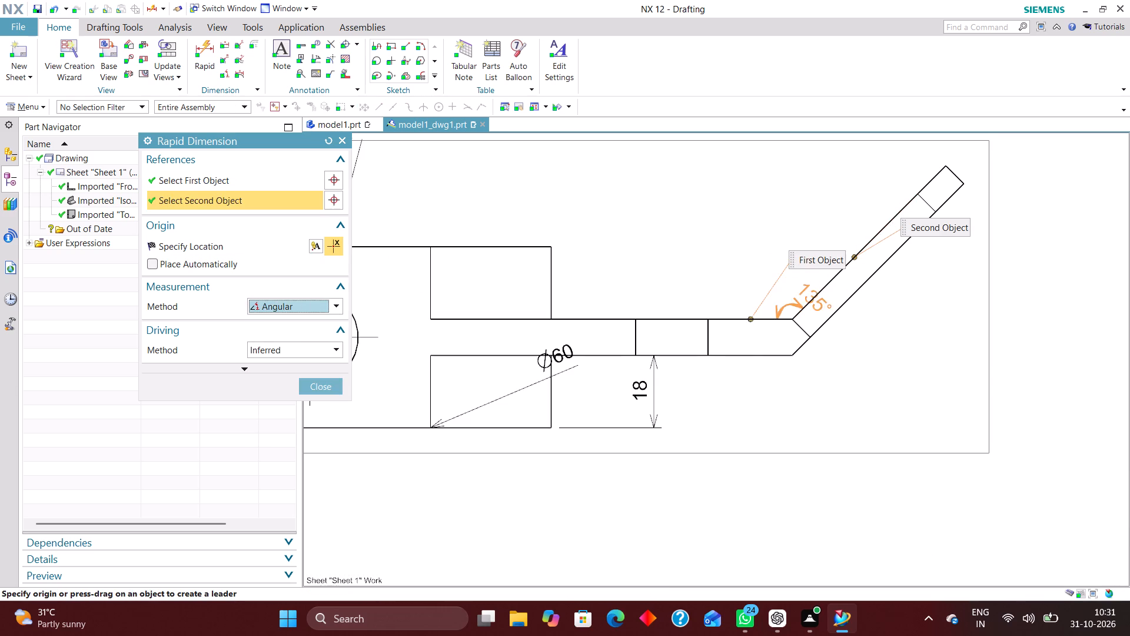
pyautogui.click(722, 240)
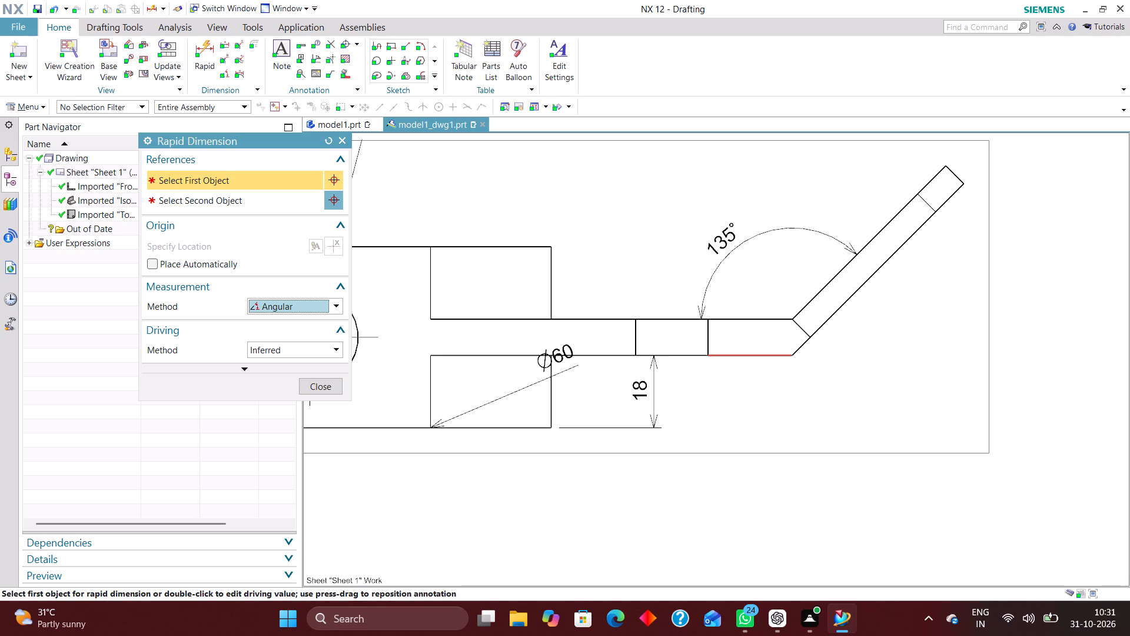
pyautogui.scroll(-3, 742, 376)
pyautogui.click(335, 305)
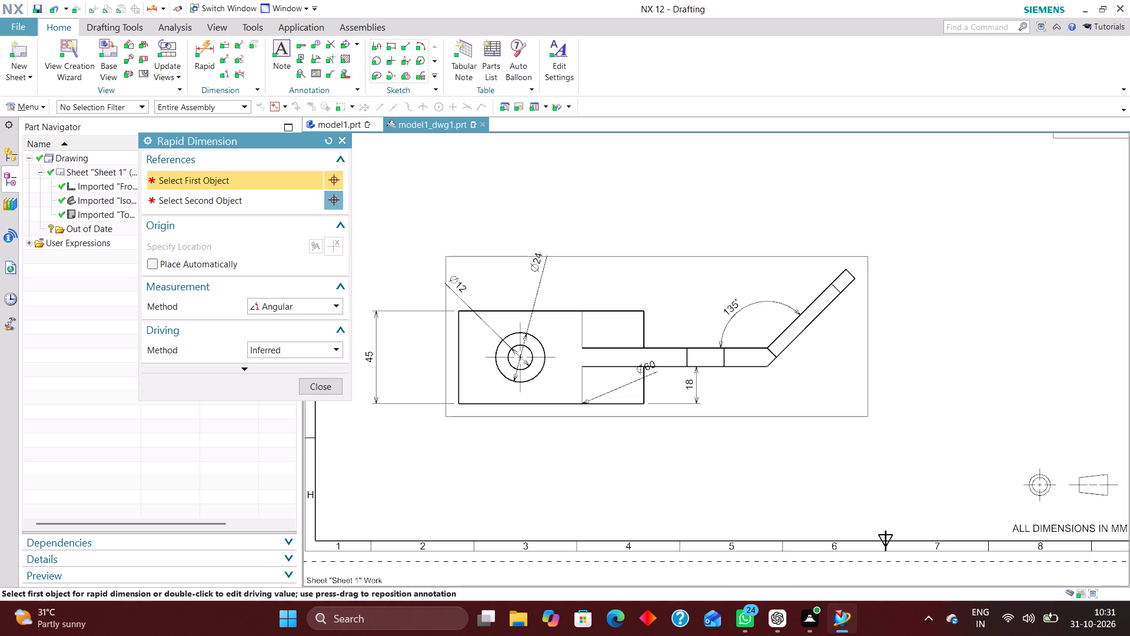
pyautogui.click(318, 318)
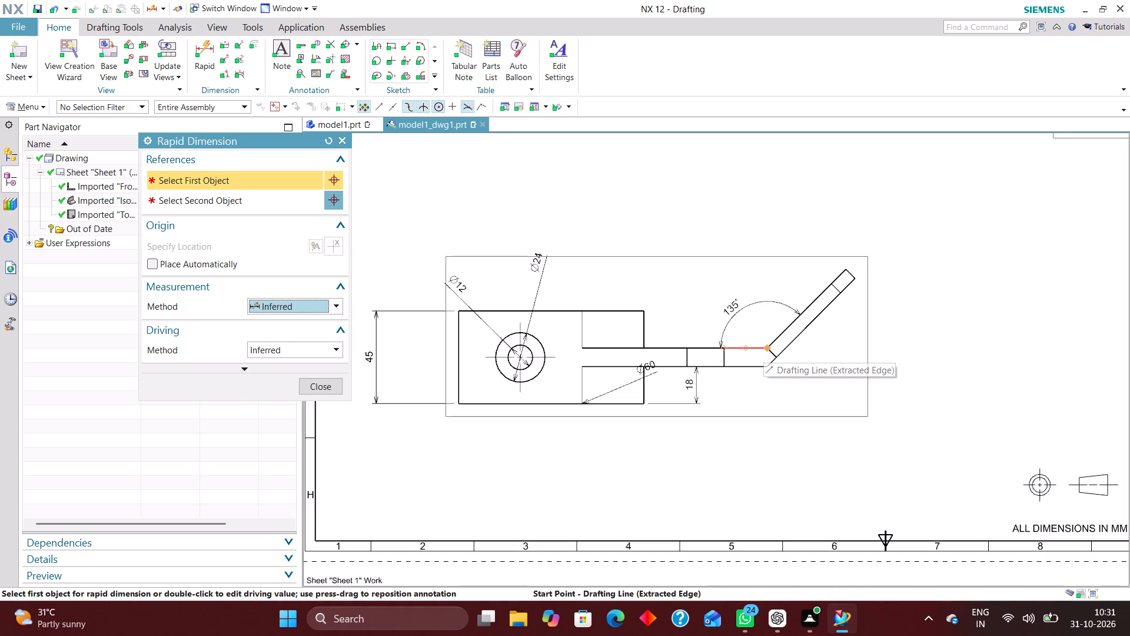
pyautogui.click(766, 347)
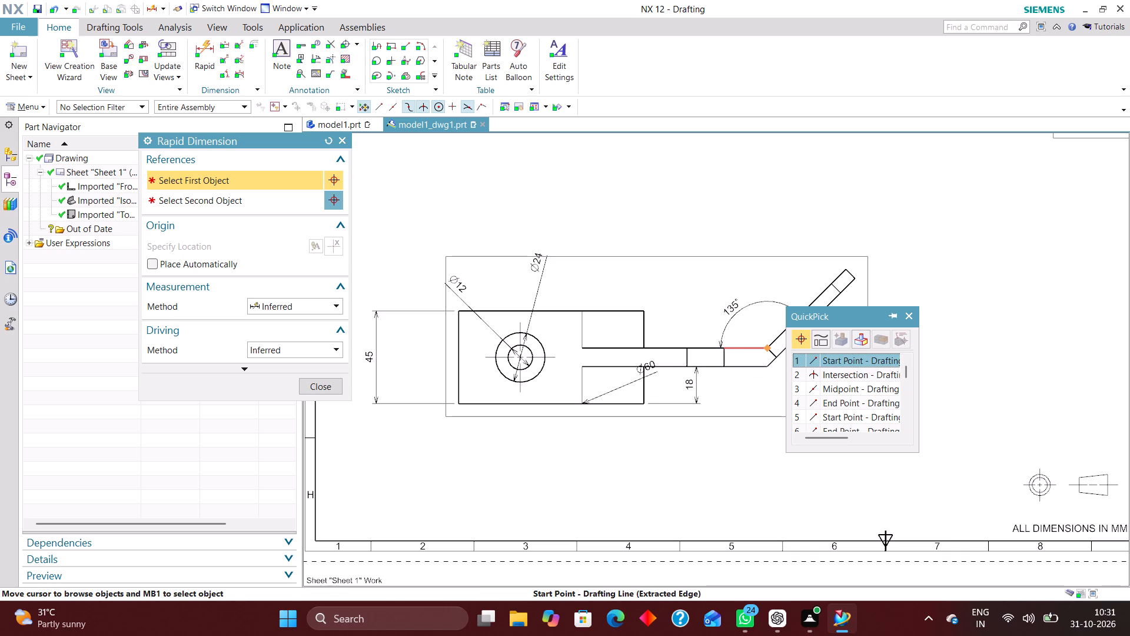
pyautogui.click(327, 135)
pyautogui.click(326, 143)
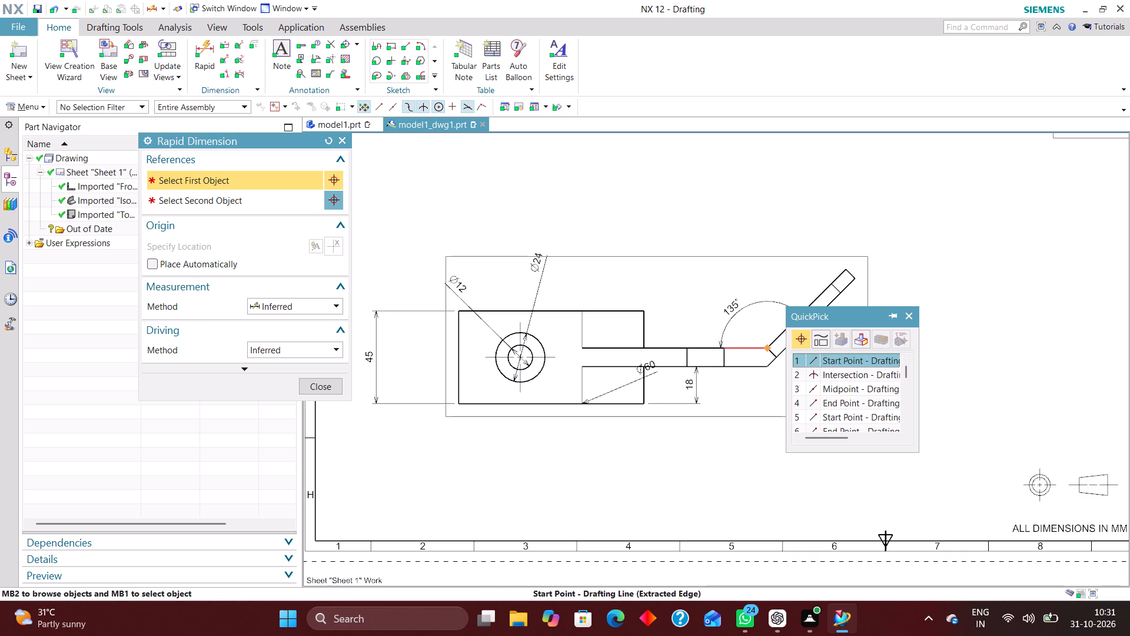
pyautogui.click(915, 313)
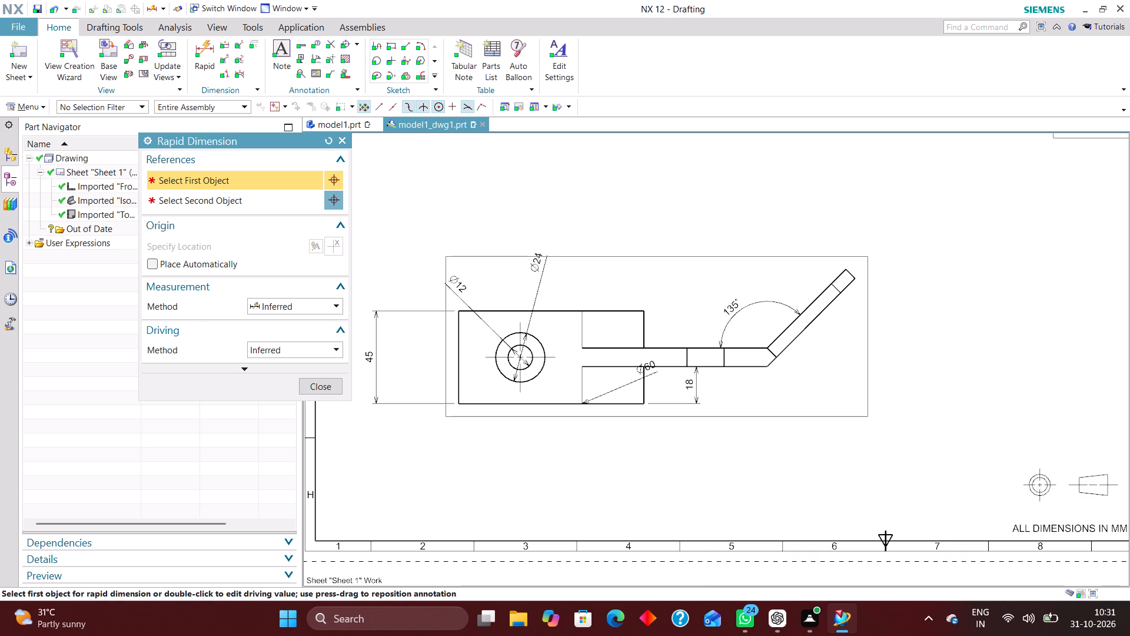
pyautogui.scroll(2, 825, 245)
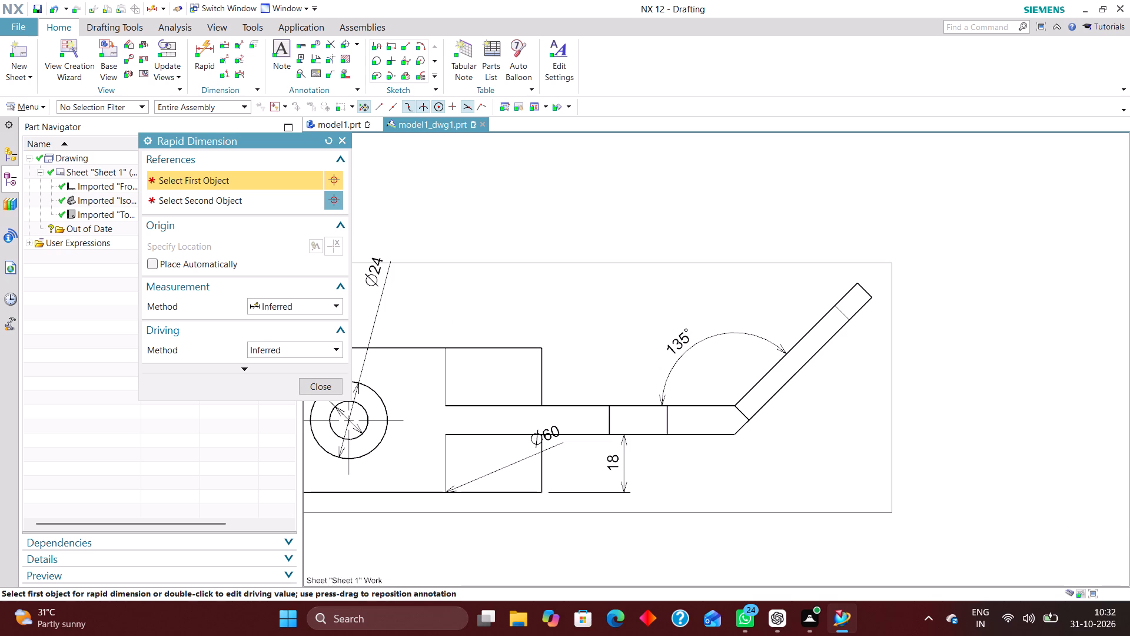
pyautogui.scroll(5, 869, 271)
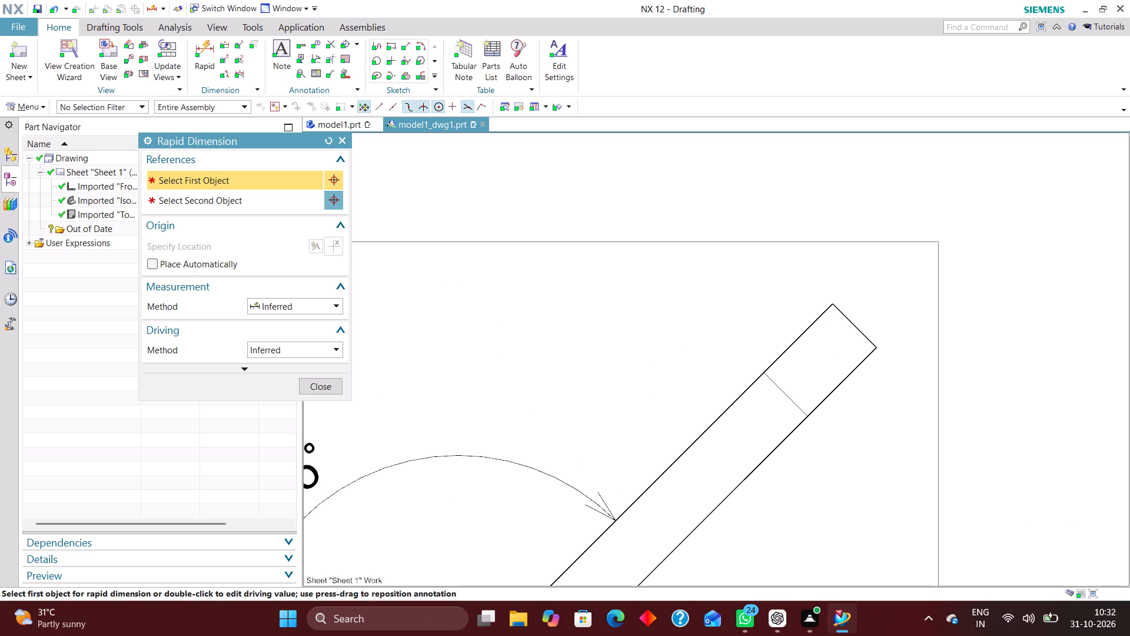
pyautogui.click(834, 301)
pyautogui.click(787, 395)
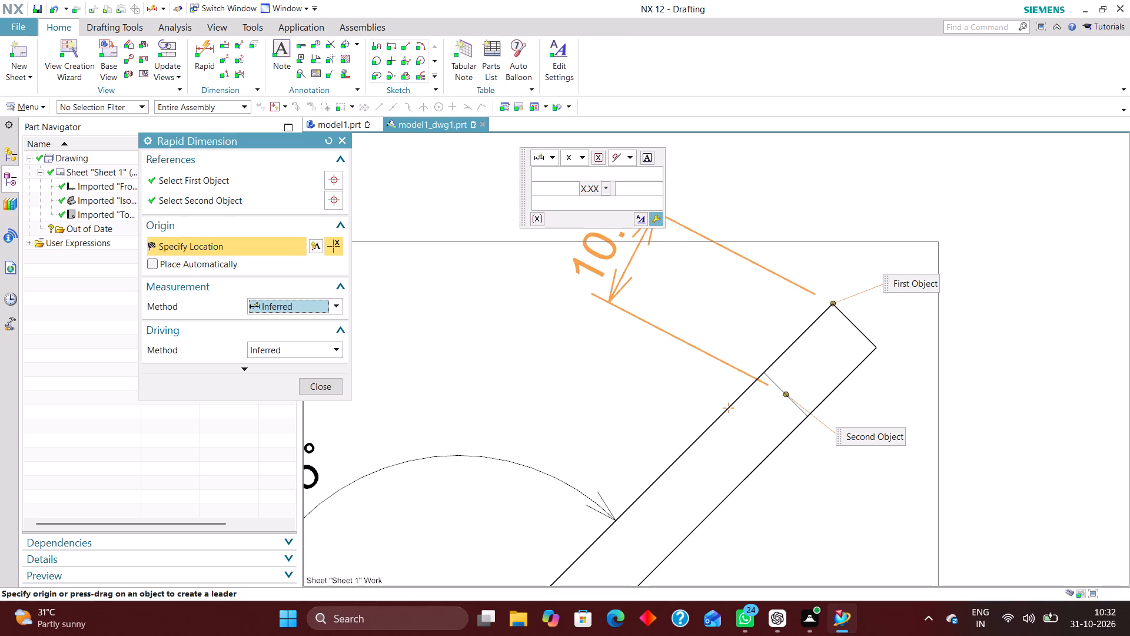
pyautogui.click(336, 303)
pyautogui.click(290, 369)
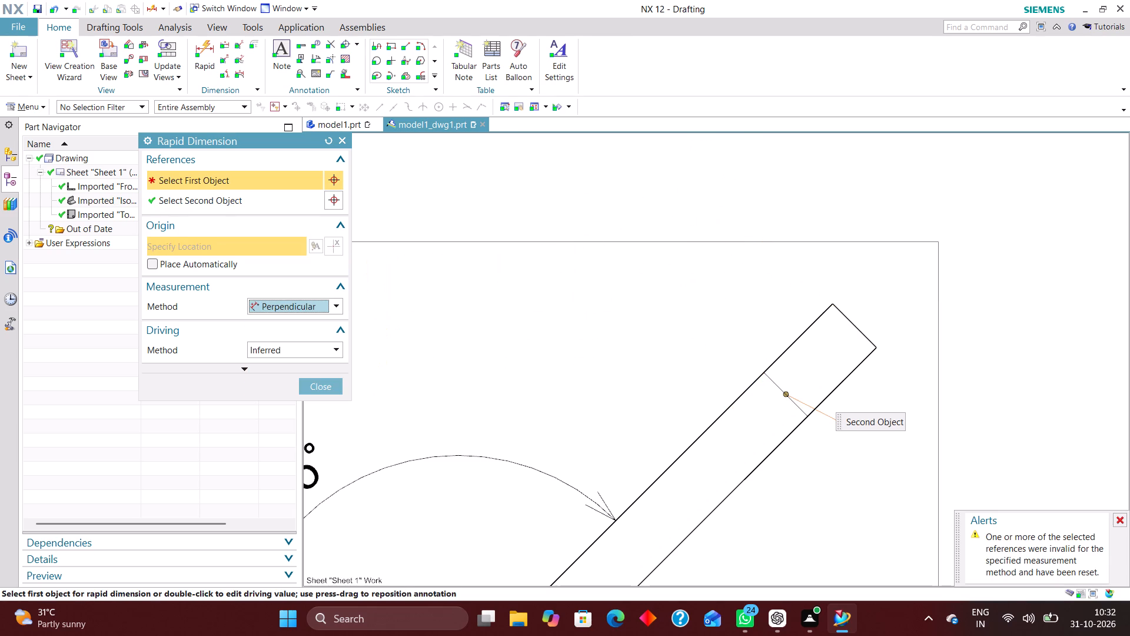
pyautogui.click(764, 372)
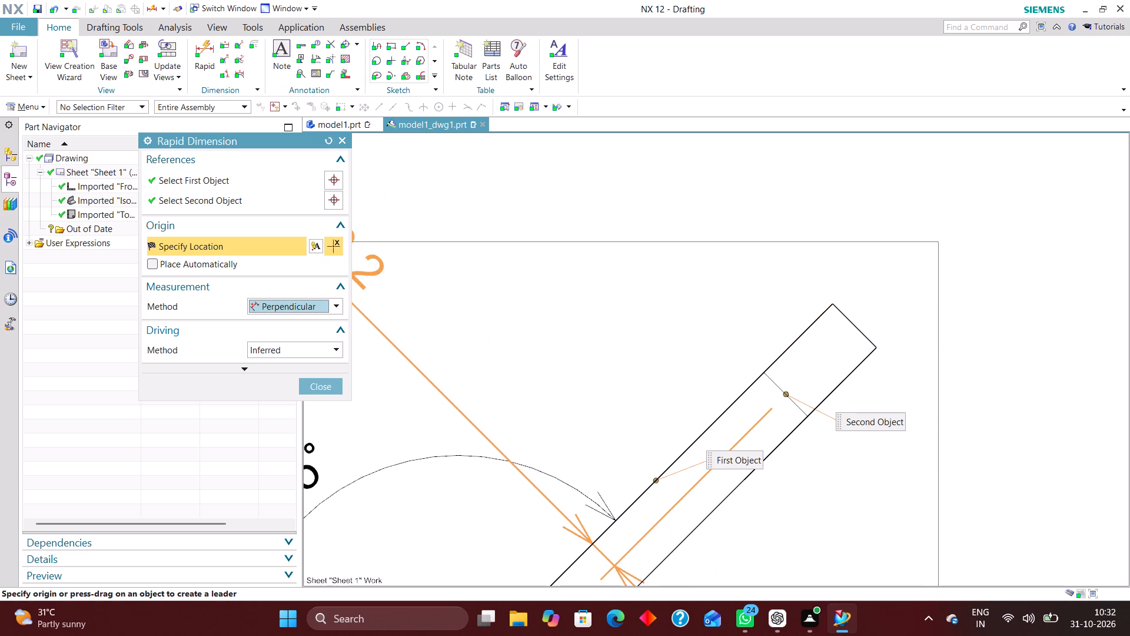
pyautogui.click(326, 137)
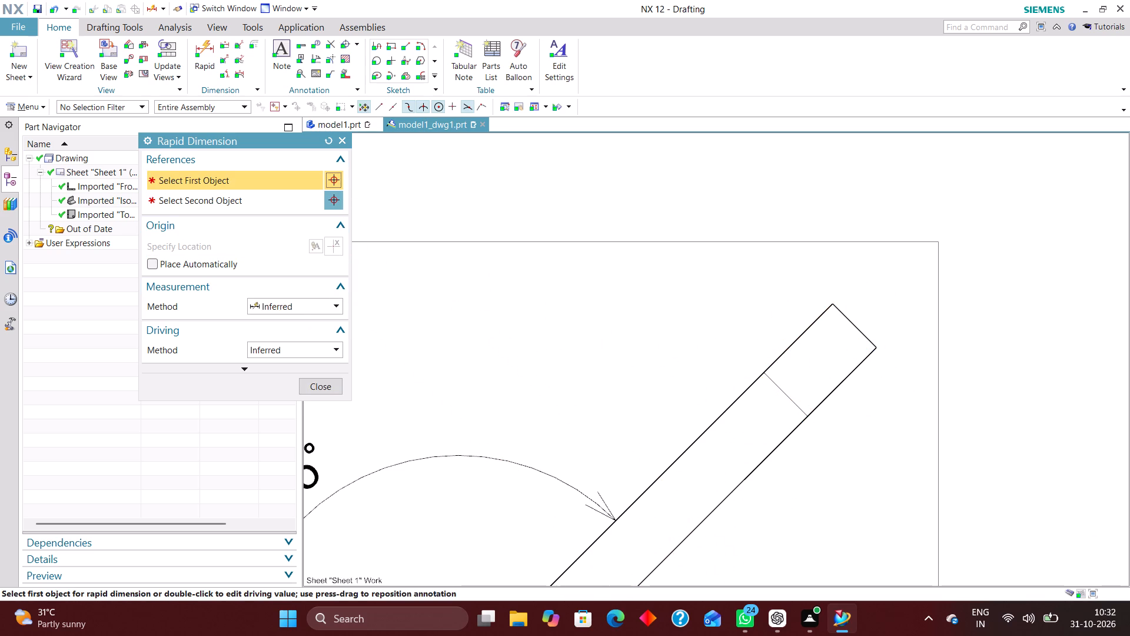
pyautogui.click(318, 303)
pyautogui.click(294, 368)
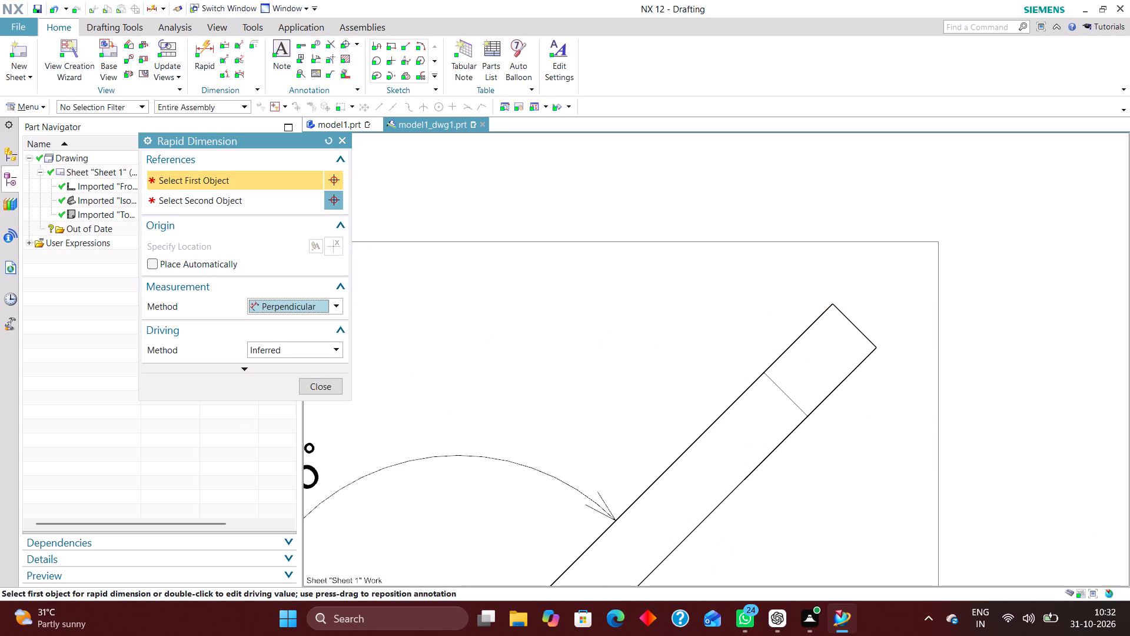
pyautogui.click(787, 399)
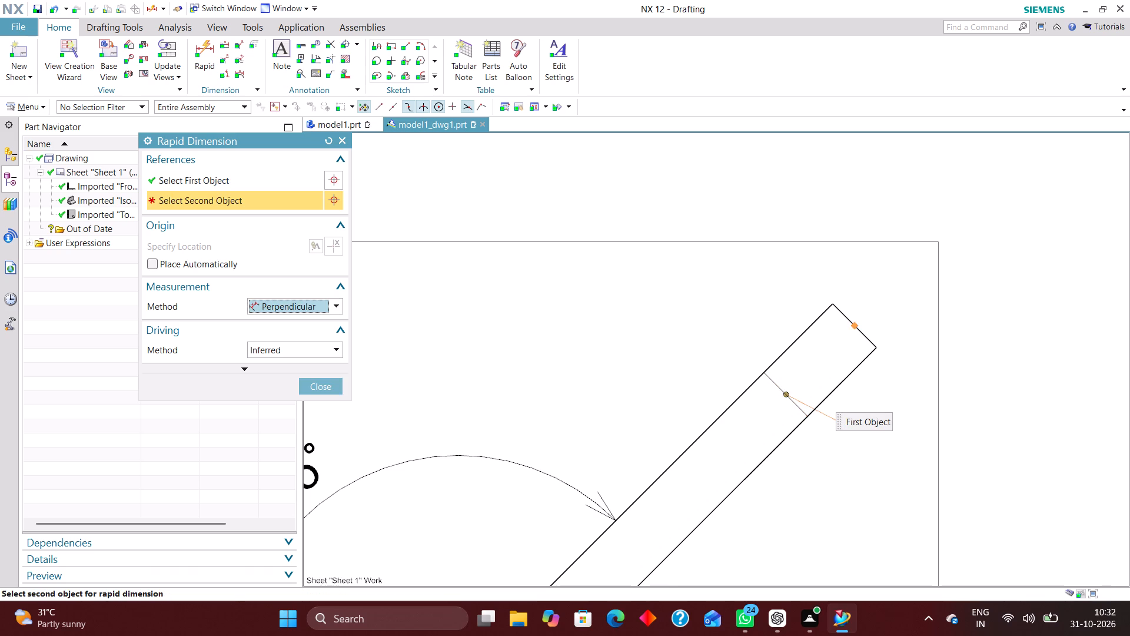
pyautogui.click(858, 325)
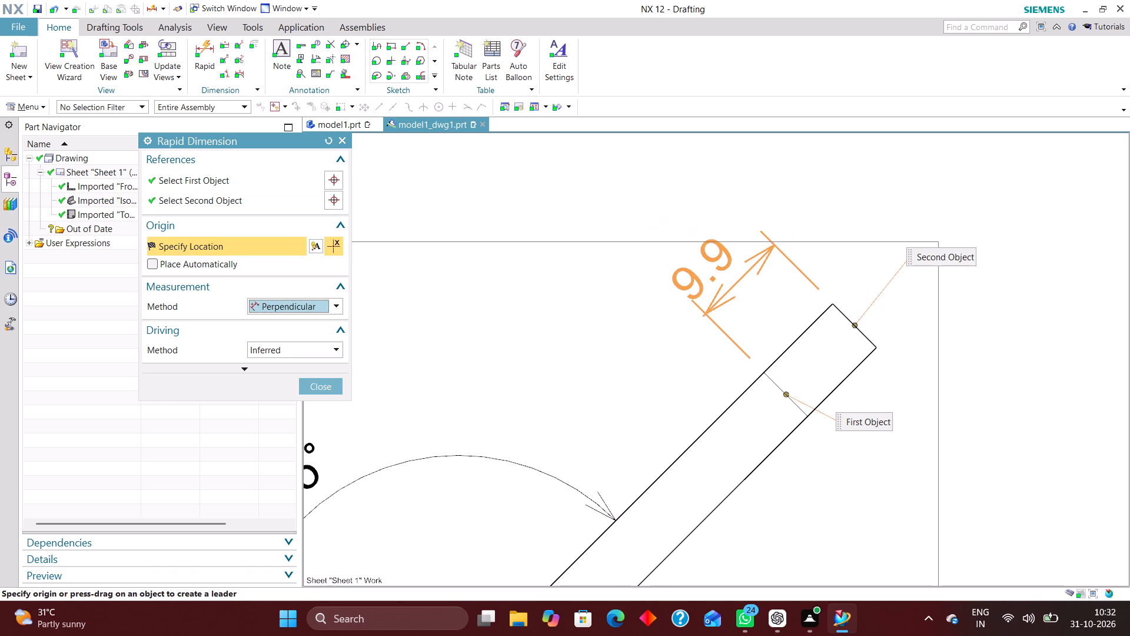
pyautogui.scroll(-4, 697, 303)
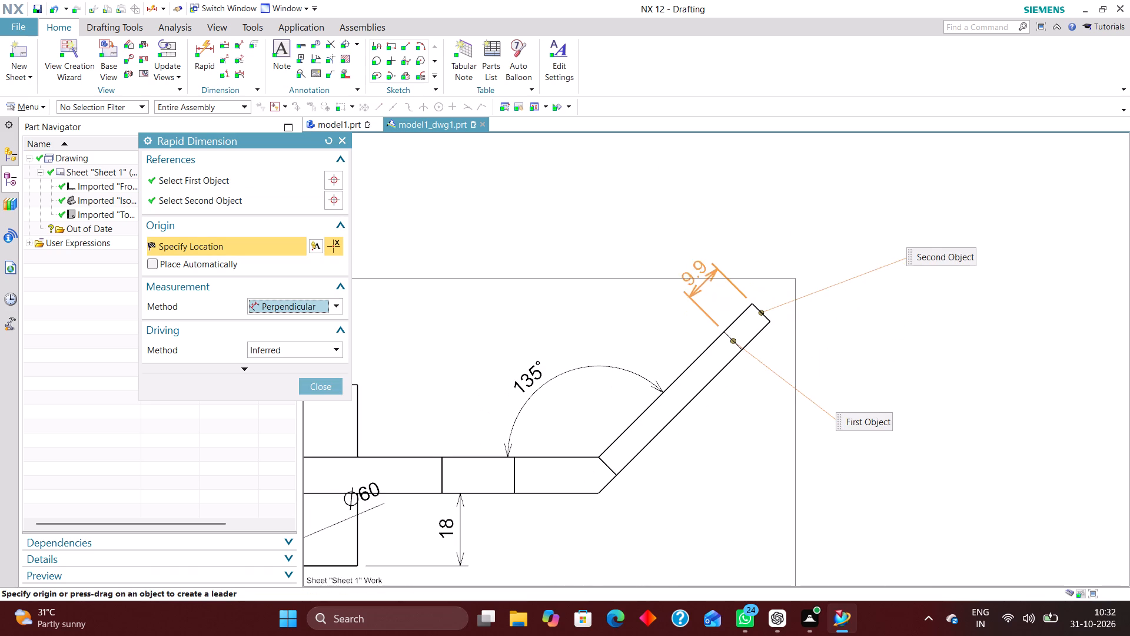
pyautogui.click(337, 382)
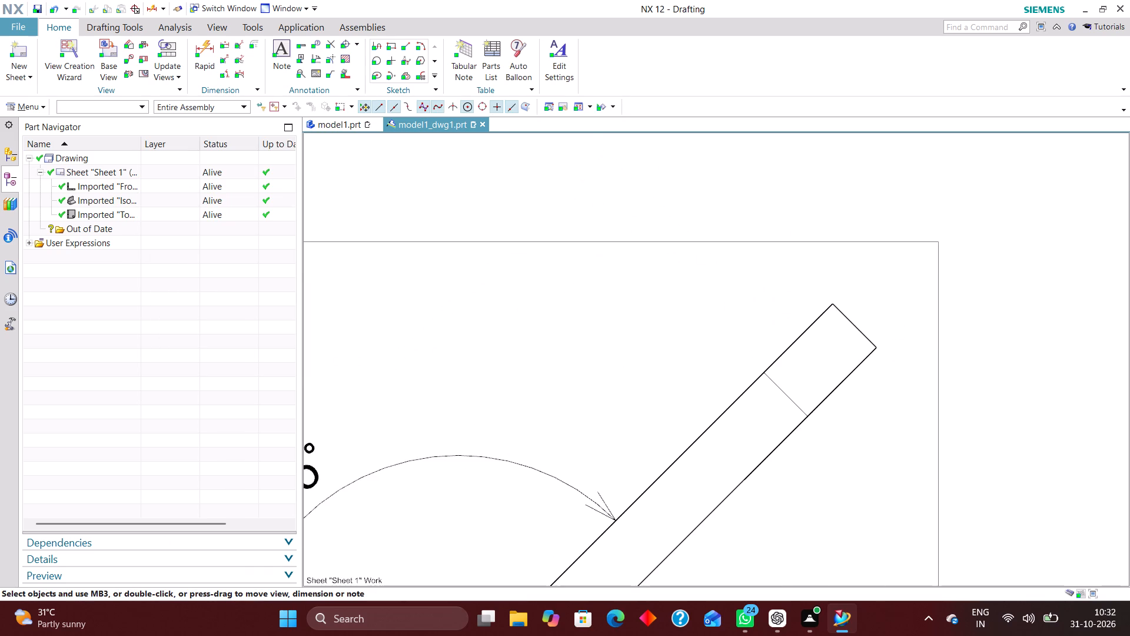
# Examine the sheet's top and front views and their dimensions, from close up and as a whole.
pyautogui.scroll(-11, 759, 287)
pyautogui.scroll(-2, 729, 360)
pyautogui.scroll(6, 730, 236)
pyautogui.scroll(-1, 692, 191)
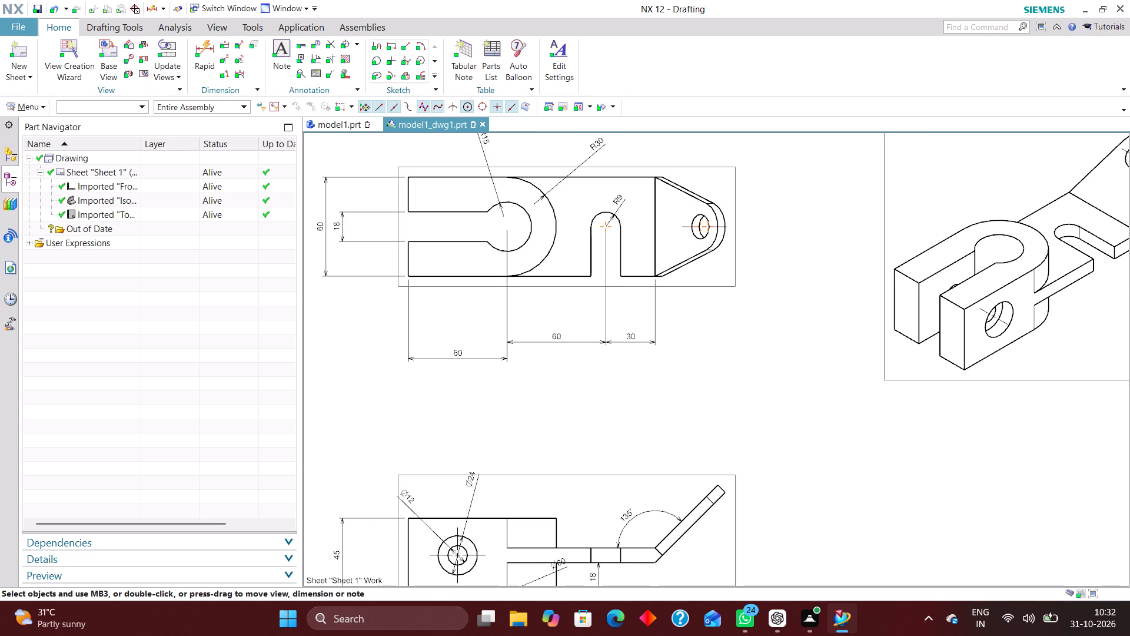
pyautogui.scroll(1, 695, 283)
pyautogui.scroll(-3, 686, 257)
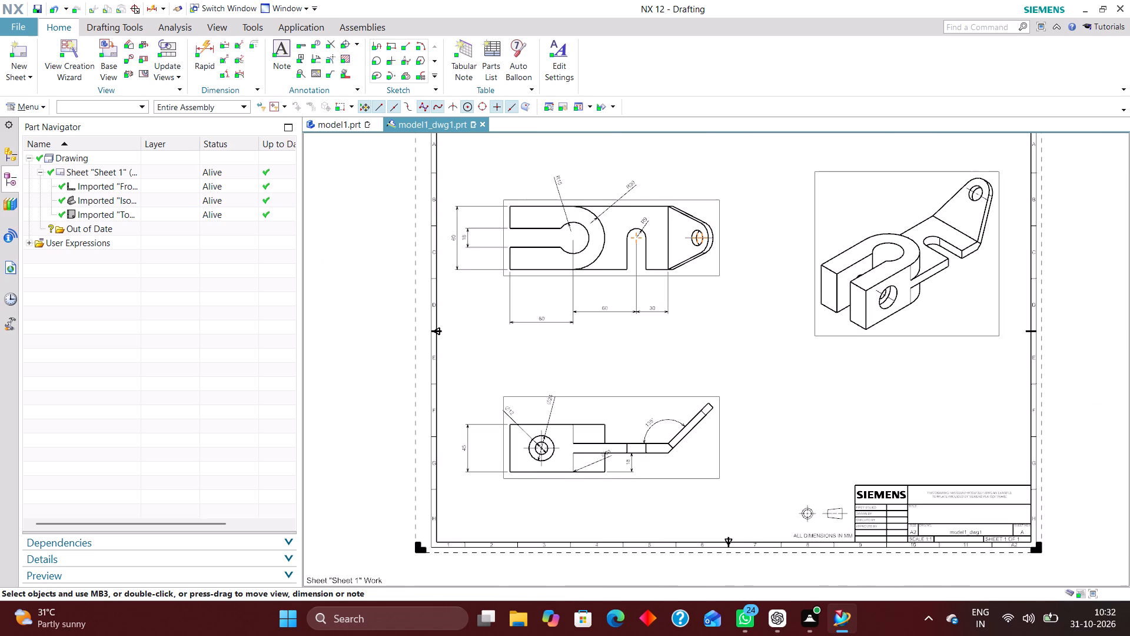
pyautogui.scroll(5, 710, 413)
pyautogui.scroll(-3, 709, 367)
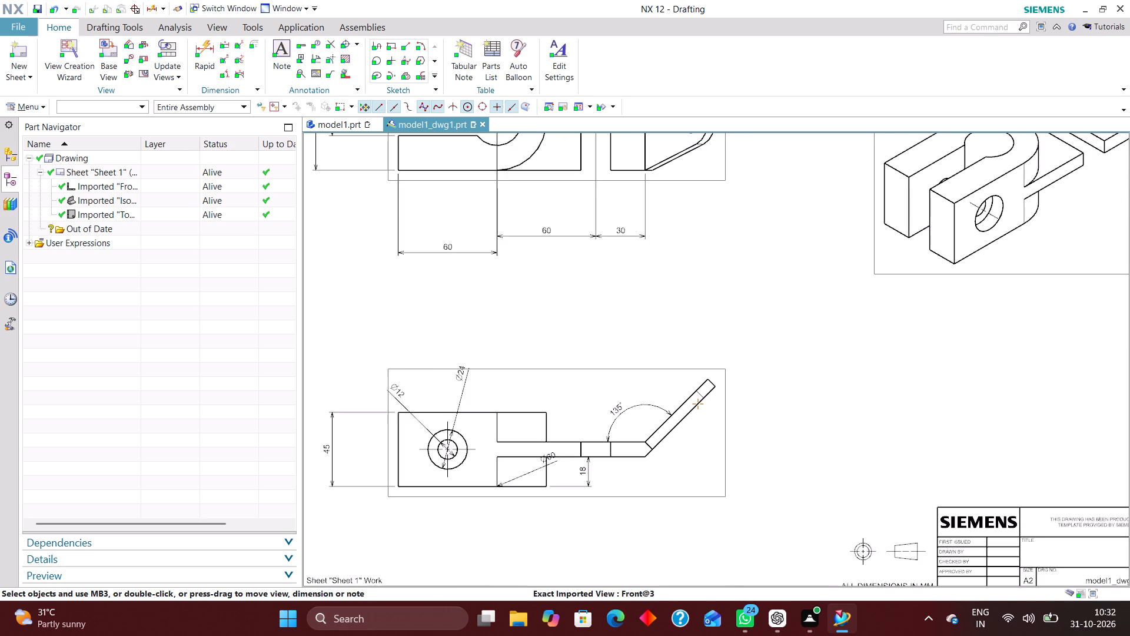
pyautogui.scroll(3, 675, 435)
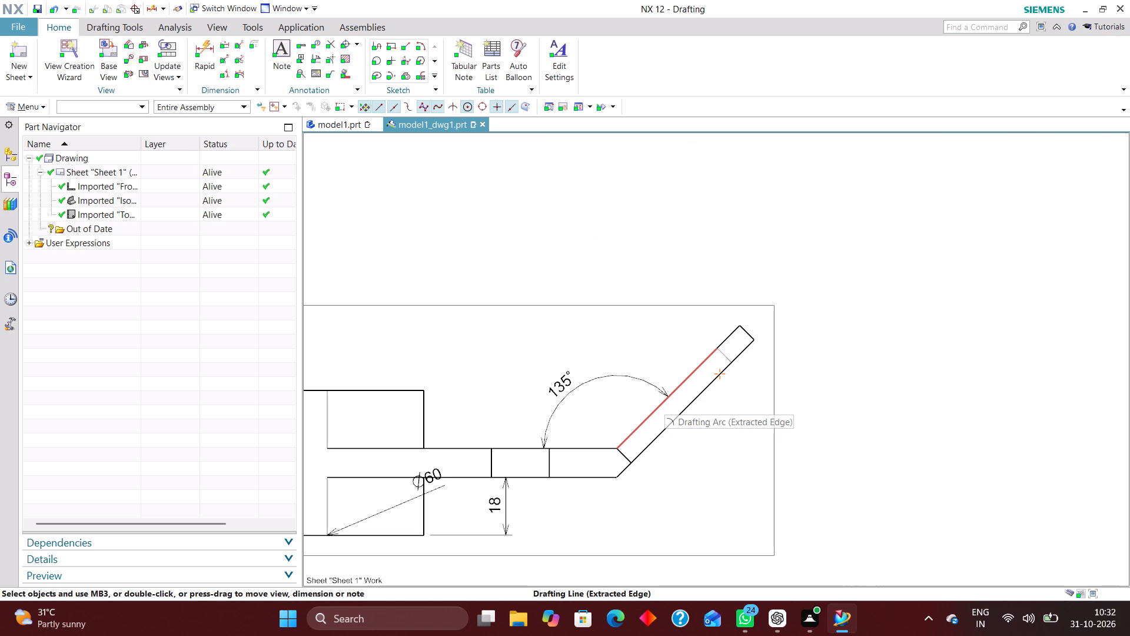
pyautogui.scroll(-3, 727, 351)
pyautogui.moveTo(775, 235); pyautogui.dragTo(723, 308, button='right')
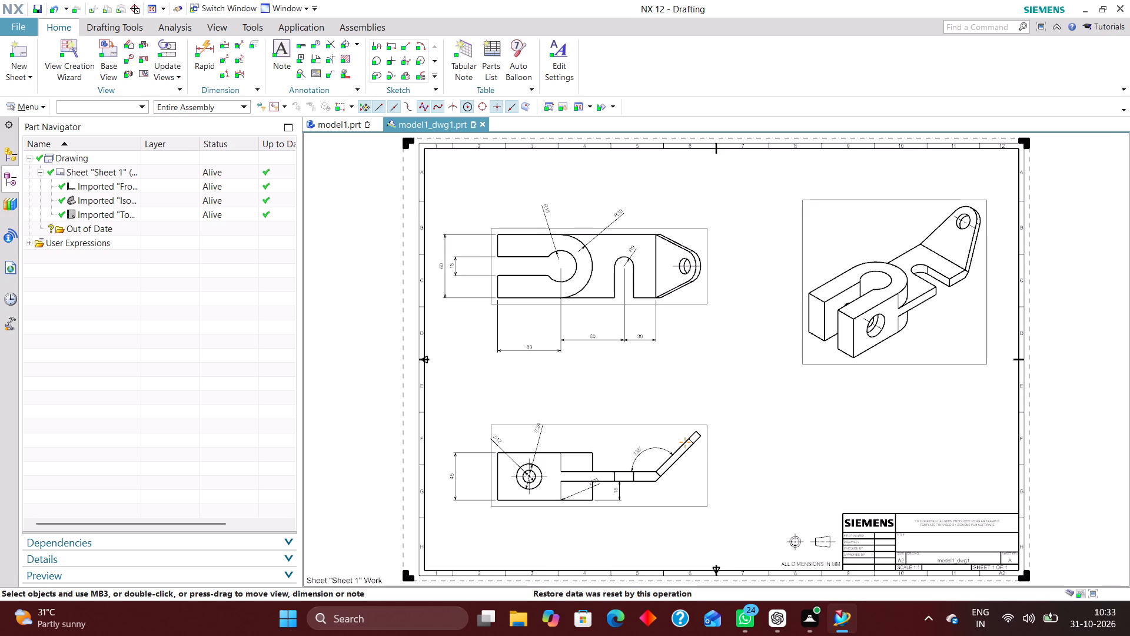
# Move the 18 mm slot-width dimension in the top view closer to the block's open end.
pyautogui.scroll(4, 464, 269)
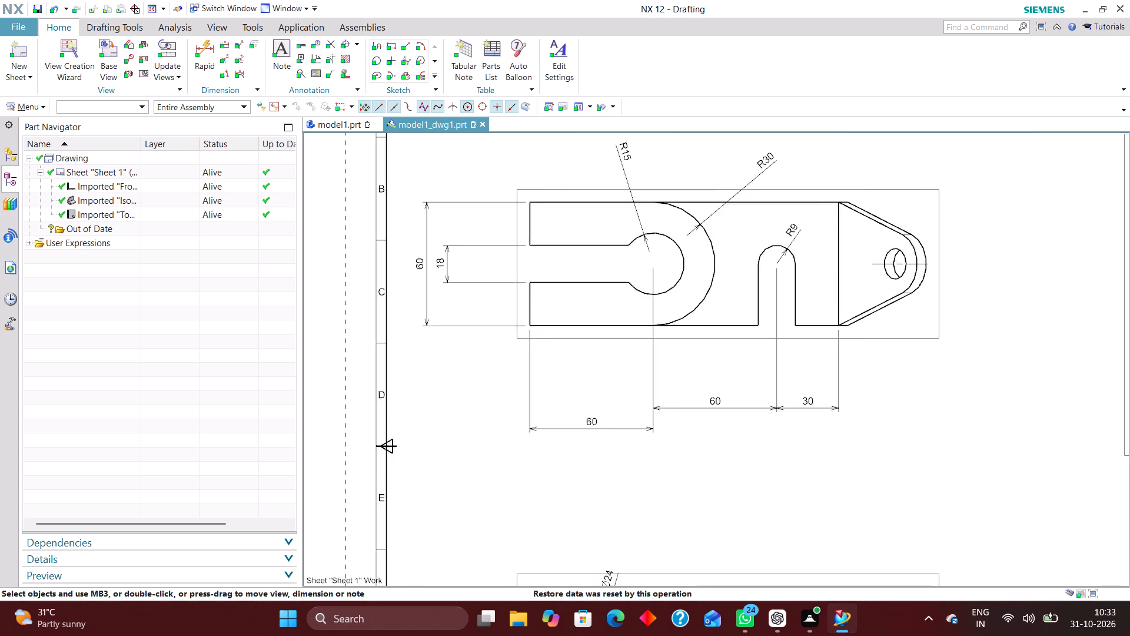
pyautogui.moveTo(439, 260); pyautogui.dragTo(463, 262)
# Dimension the vertical distance from the front view block's bottom corner to the hole centre, placing it between the block and its height dimension.
pyautogui.scroll(-5, 569, 264)
pyautogui.scroll(5, 560, 433)
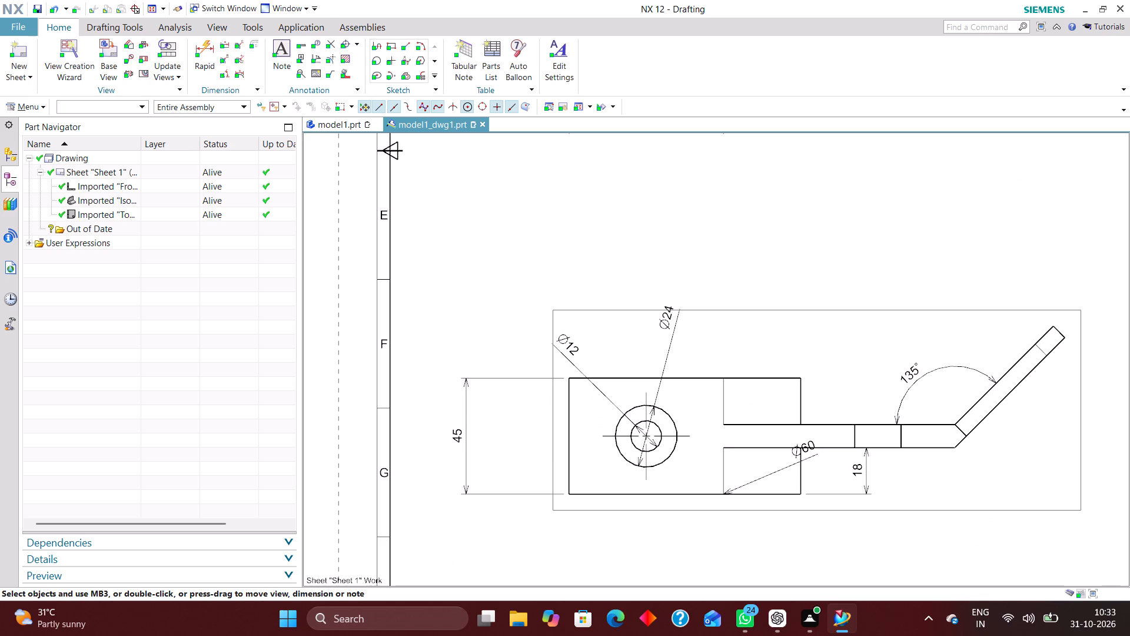
pyautogui.scroll(-4, 583, 420)
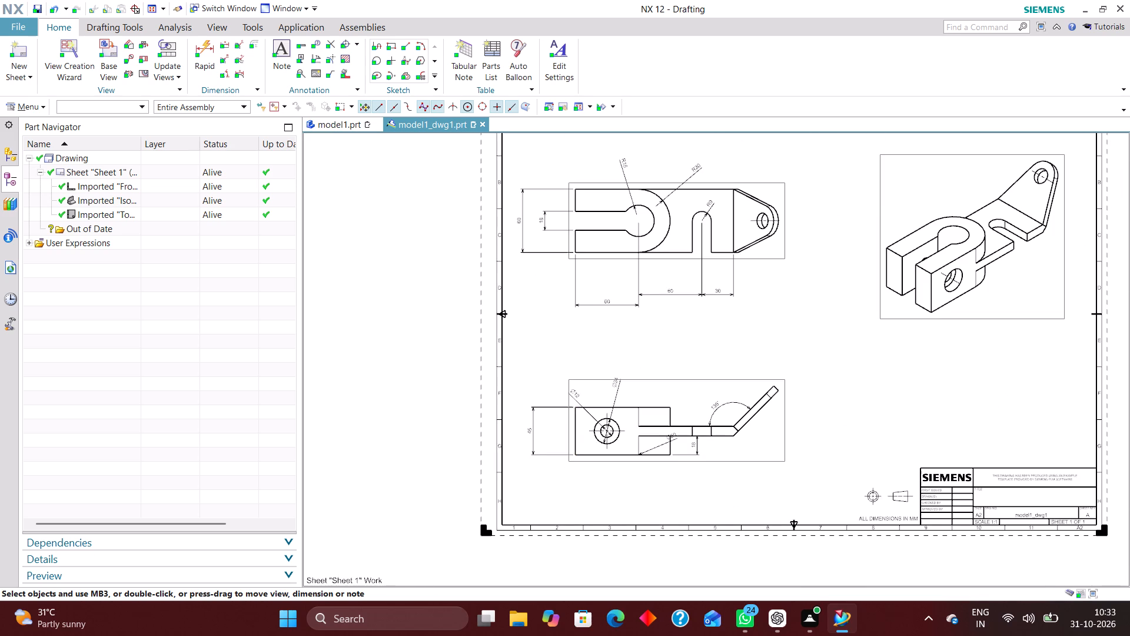
pyautogui.scroll(4, 537, 230)
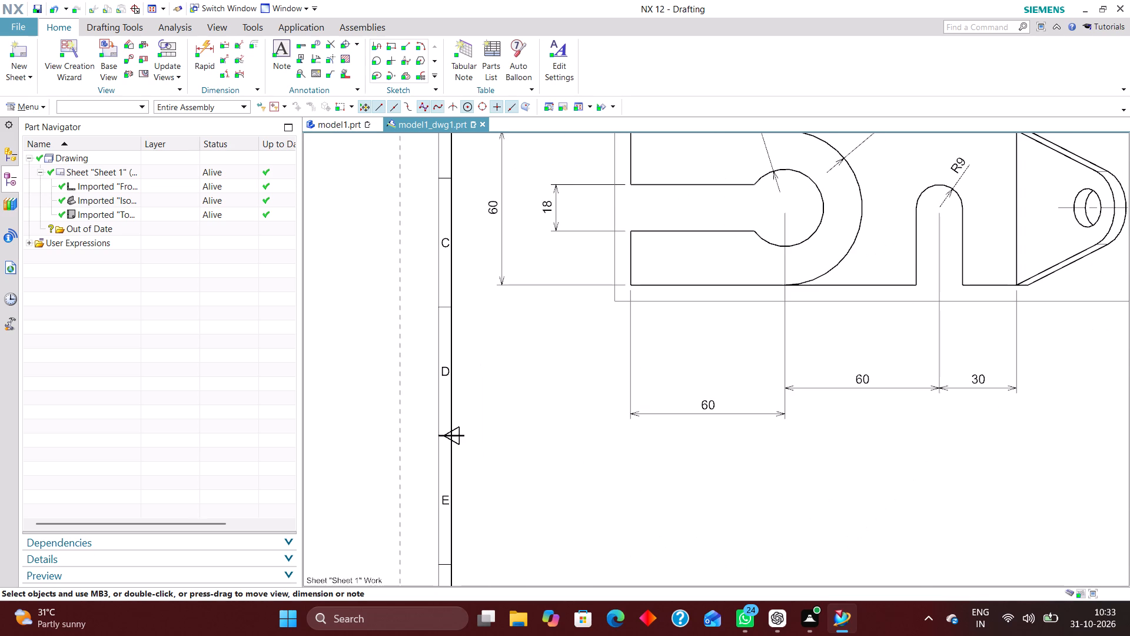
pyautogui.scroll(-4, 637, 311)
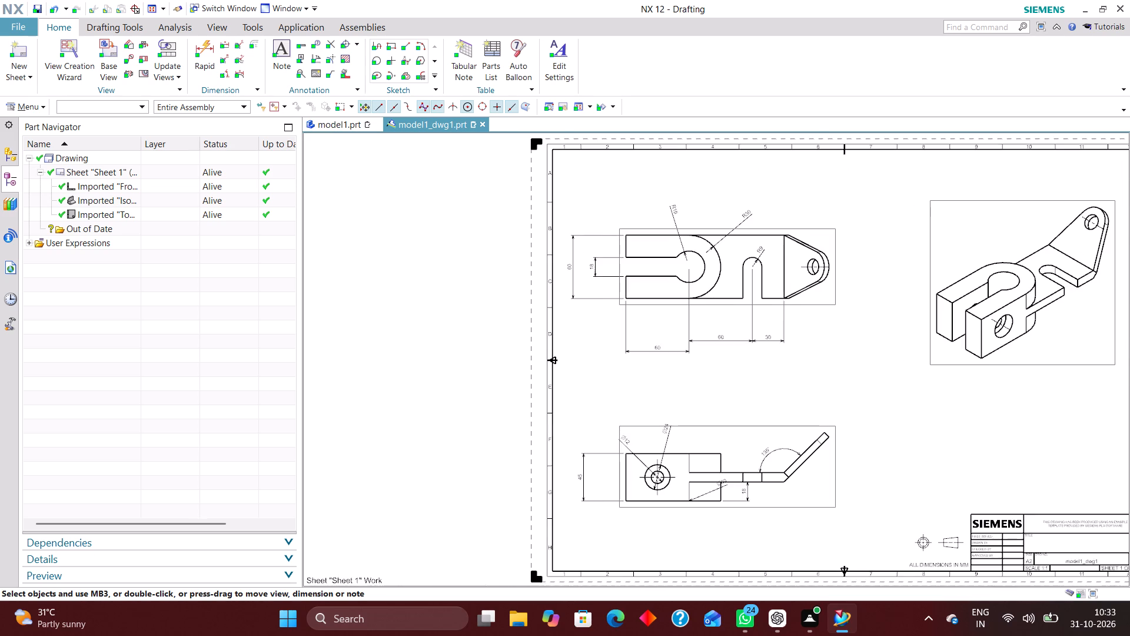
pyautogui.scroll(4, 597, 468)
pyautogui.scroll(-1, 623, 364)
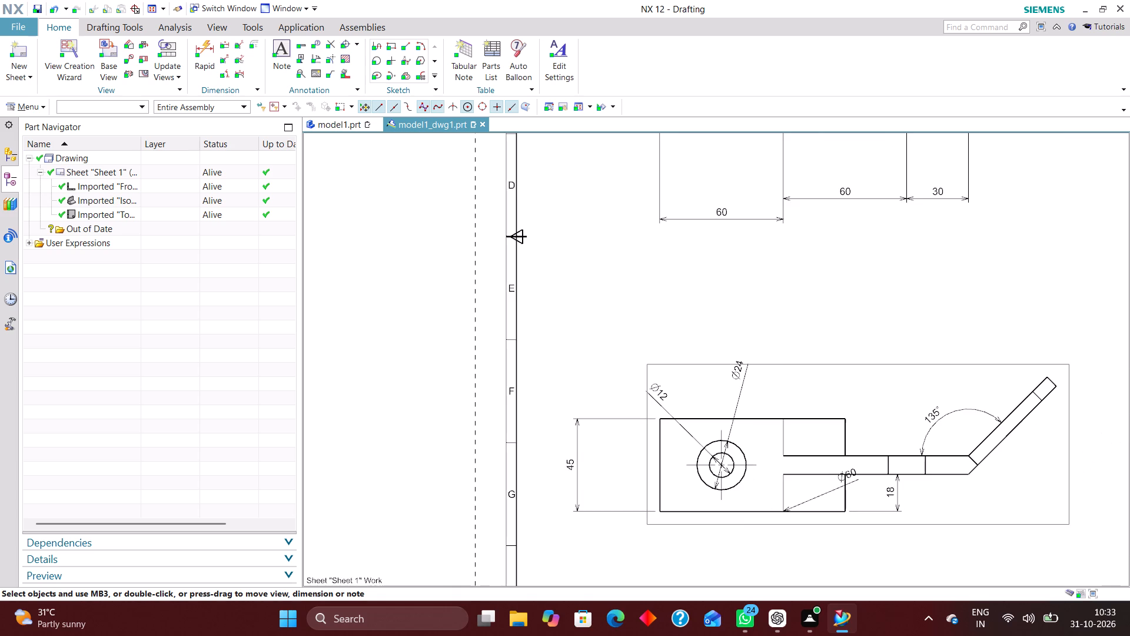
pyautogui.click(204, 41)
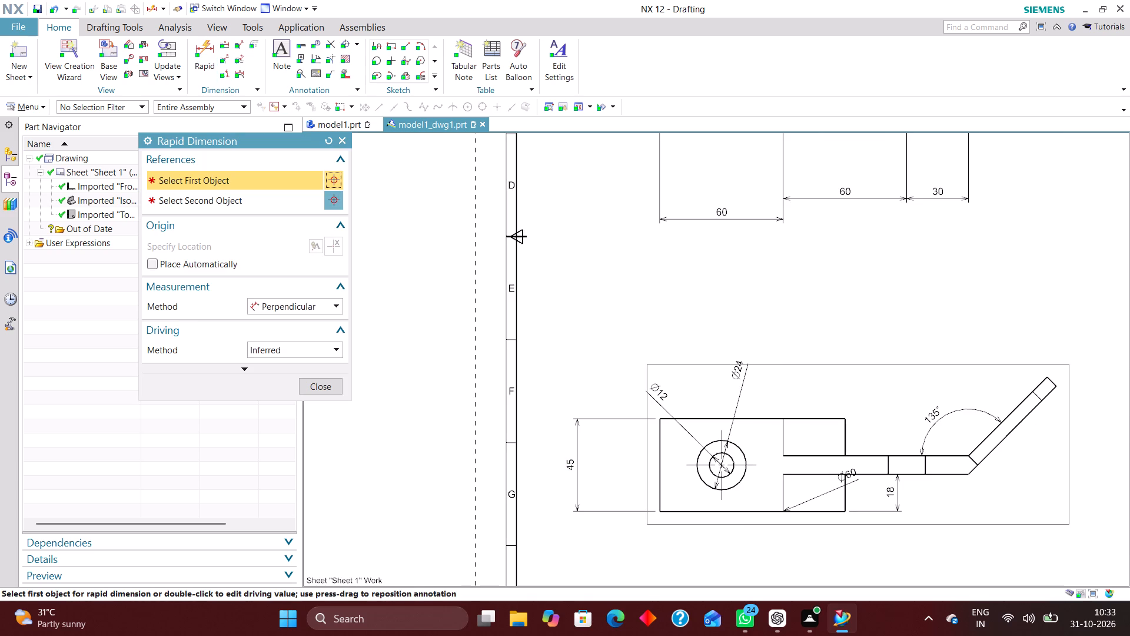
pyautogui.click(312, 309)
pyautogui.click(310, 319)
pyautogui.click(662, 515)
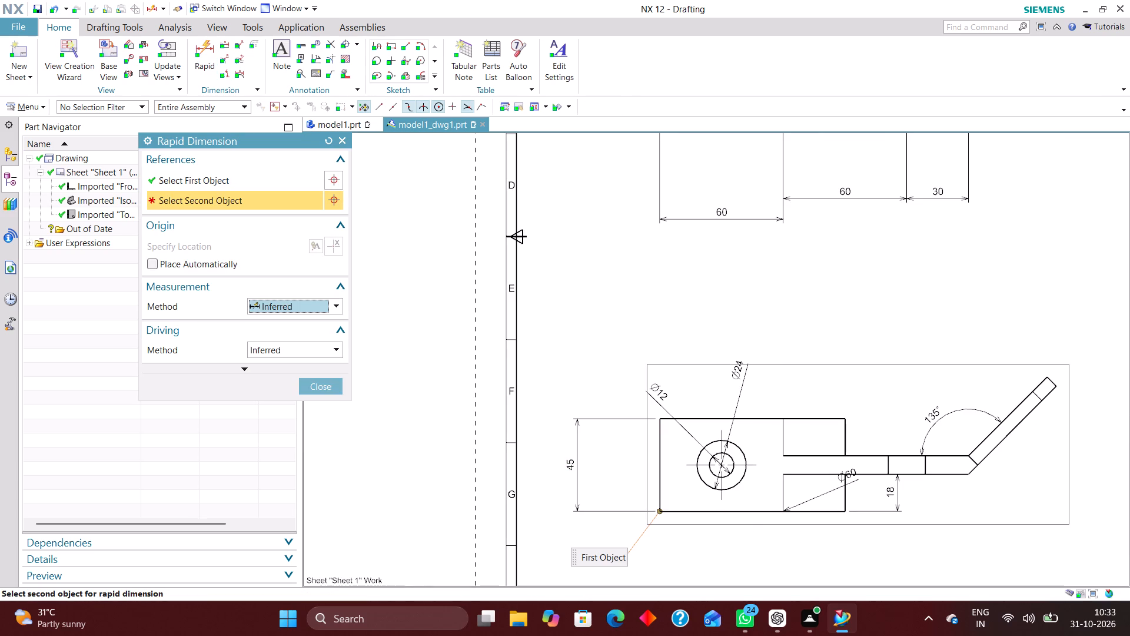
pyautogui.click(687, 465)
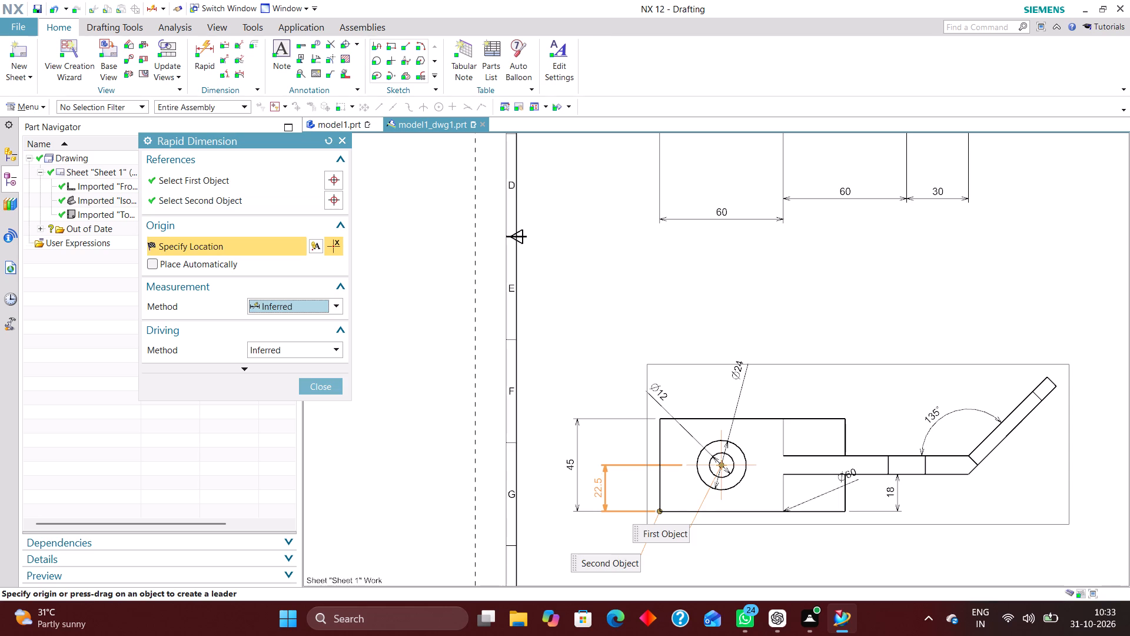
pyautogui.click(598, 491)
pyautogui.click(315, 382)
# Edit Sheet 1 to use first-angle projection.
pyautogui.scroll(-1, 639, 409)
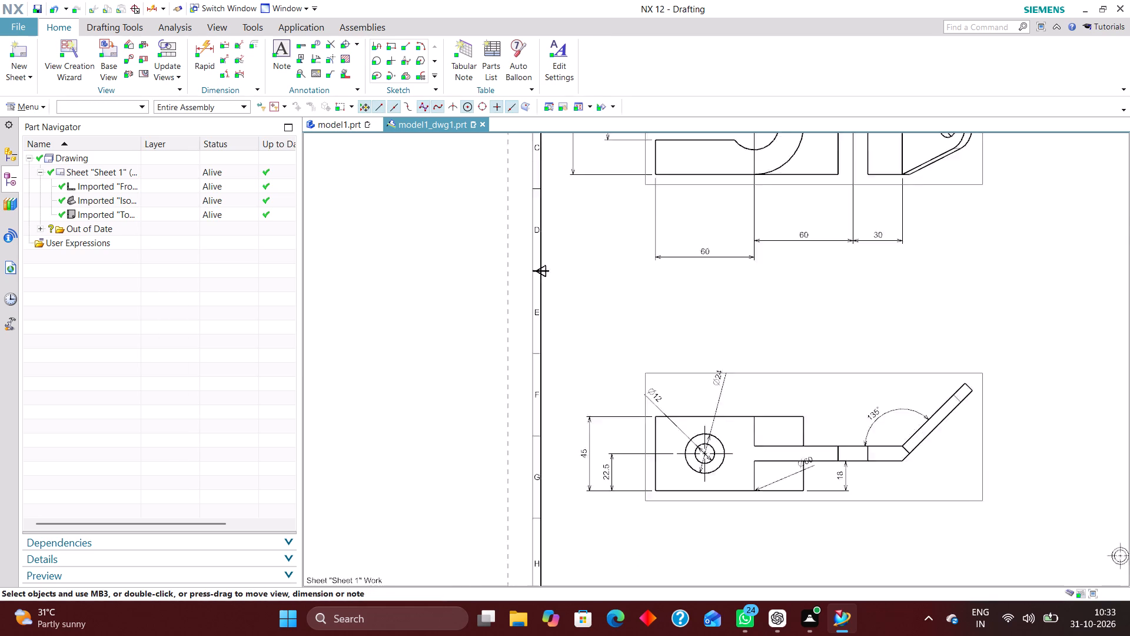
pyautogui.scroll(-3, 639, 409)
pyautogui.scroll(1, 818, 346)
pyautogui.moveTo(843, 294); pyautogui.dragTo(779, 371, button='right')
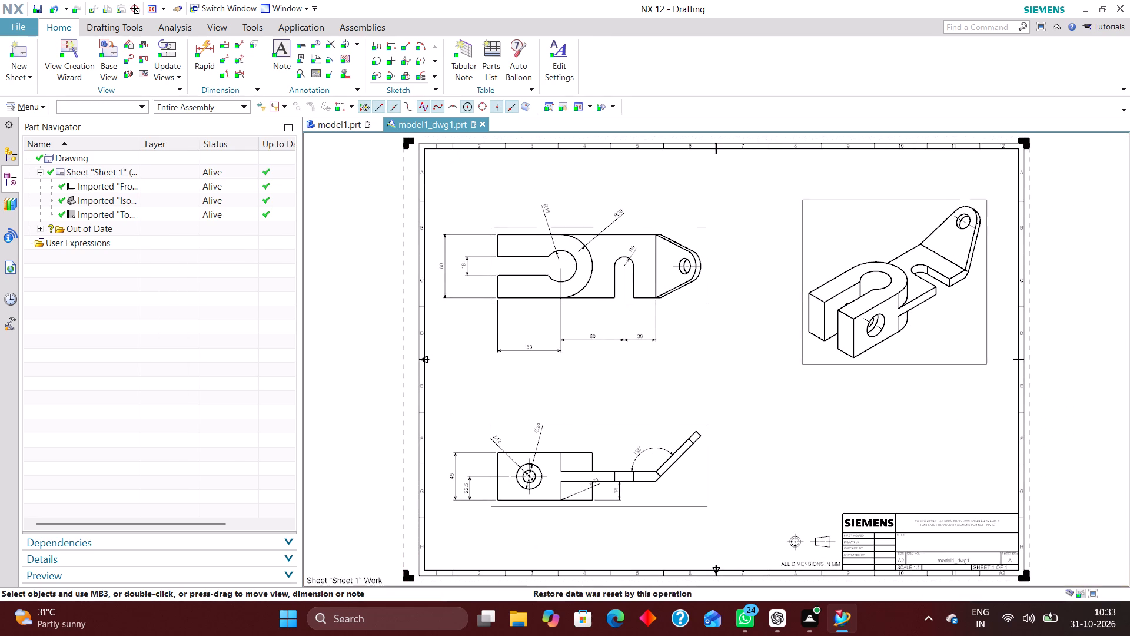
pyautogui.rightClick(401, 443)
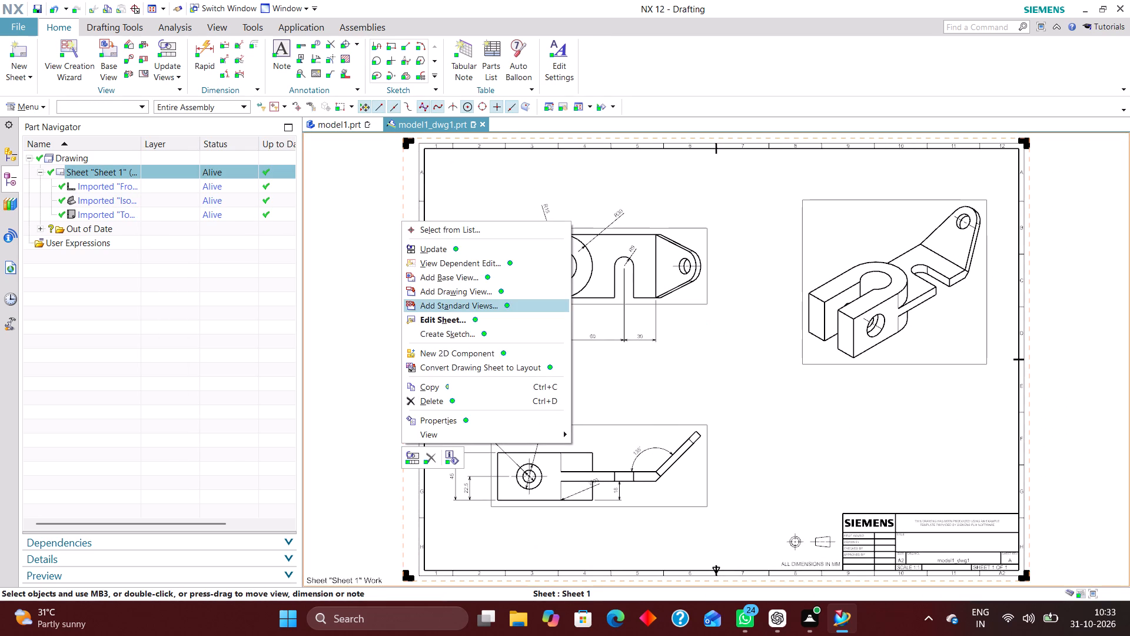
pyautogui.click(468, 325)
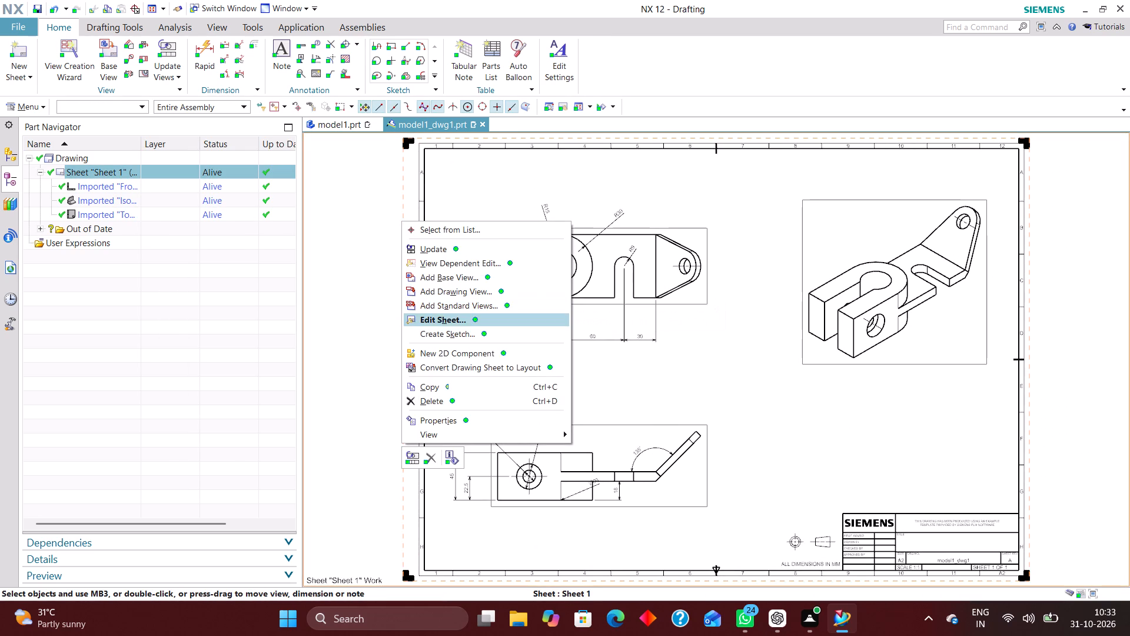
pyautogui.click(168, 501)
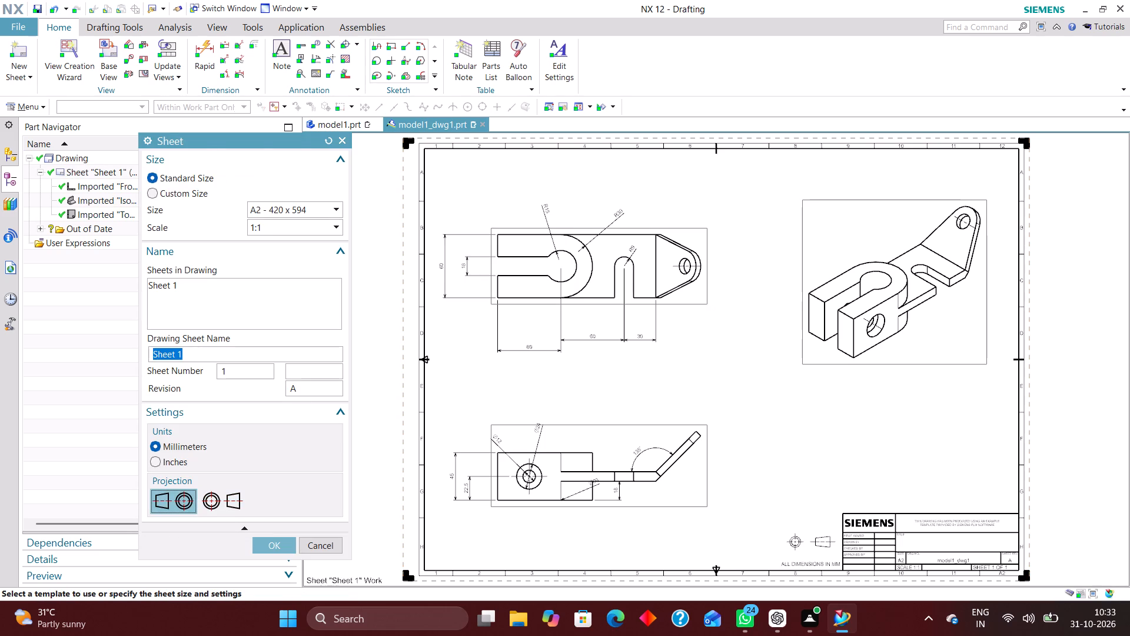
pyautogui.click(273, 543)
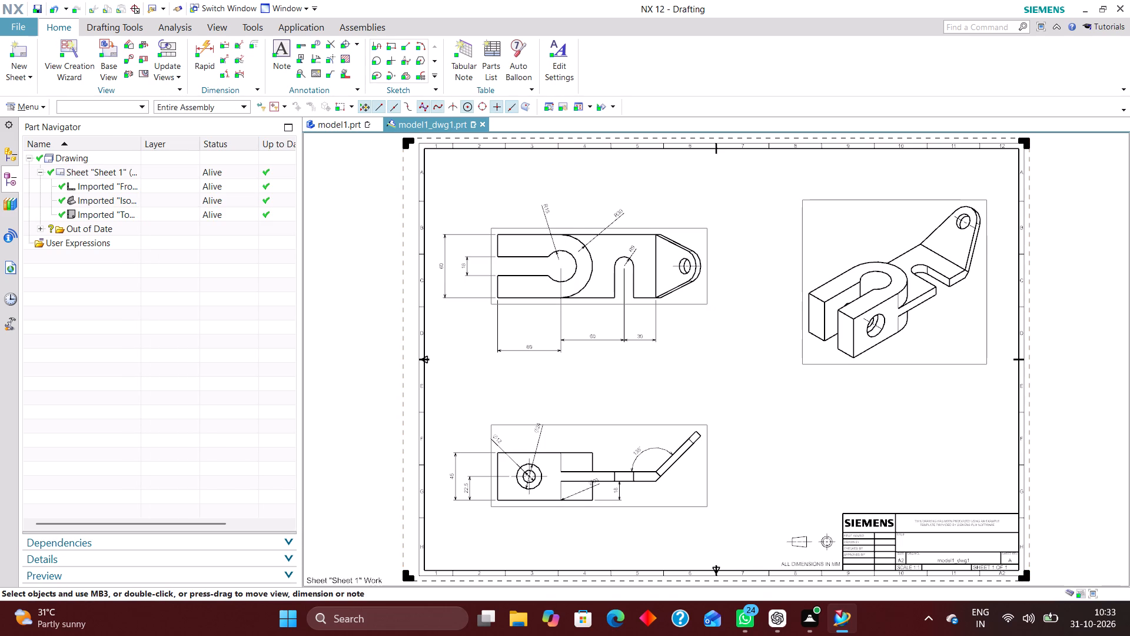
# Show the isometric view's label with the View Label Type set to Name.
pyautogui.rightClick(886, 364)
pyautogui.click(946, 98)
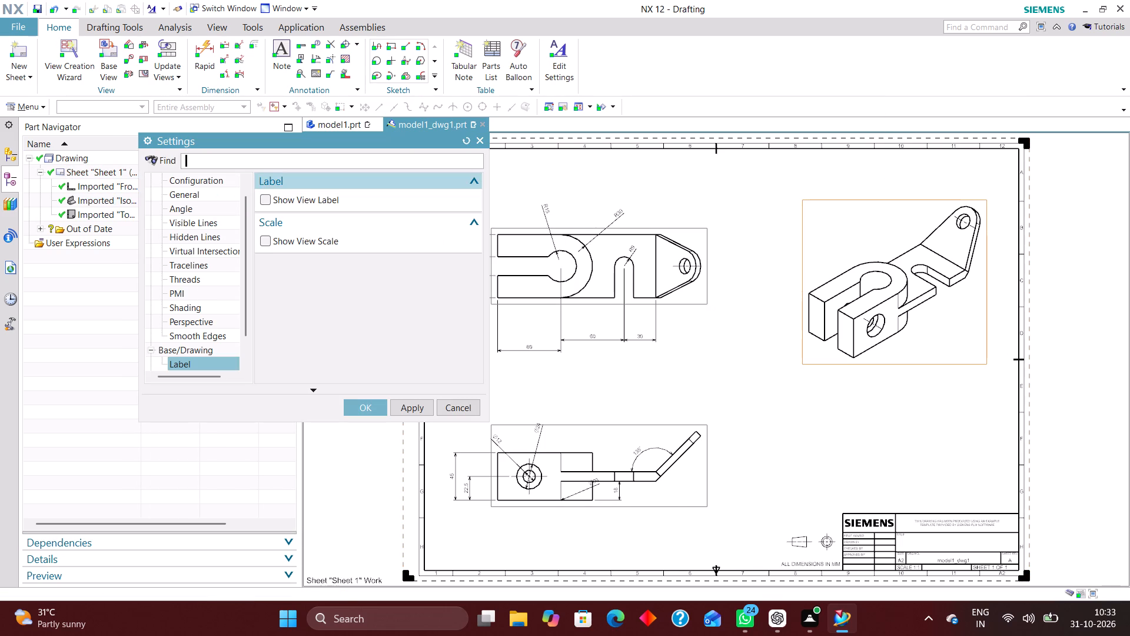
pyautogui.click(265, 201)
pyautogui.click(426, 260)
pyautogui.click(421, 273)
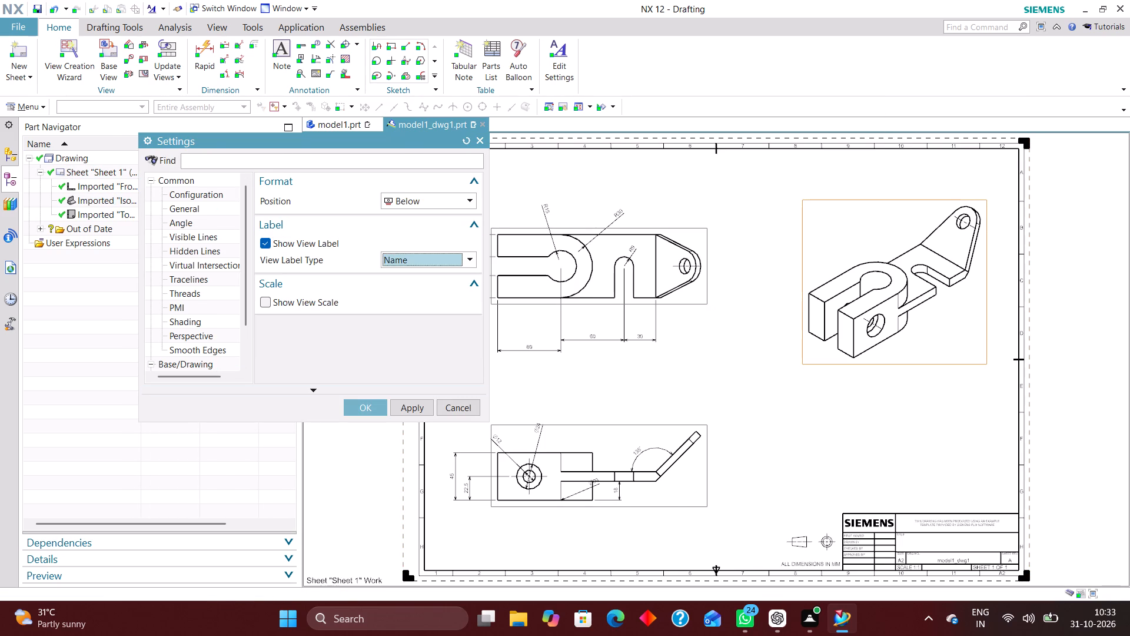
pyautogui.click(375, 410)
# Show the top view's label with the View Label Type set to Name.
pyautogui.rightClick(583, 309)
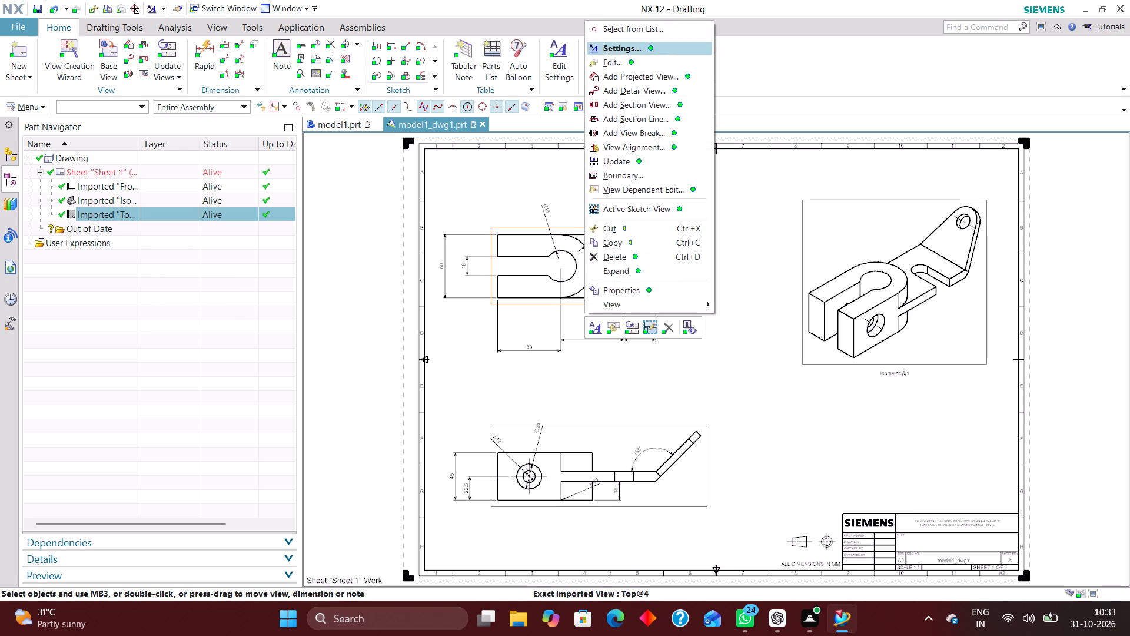
pyautogui.click(637, 53)
pyautogui.click(272, 202)
pyautogui.click(394, 256)
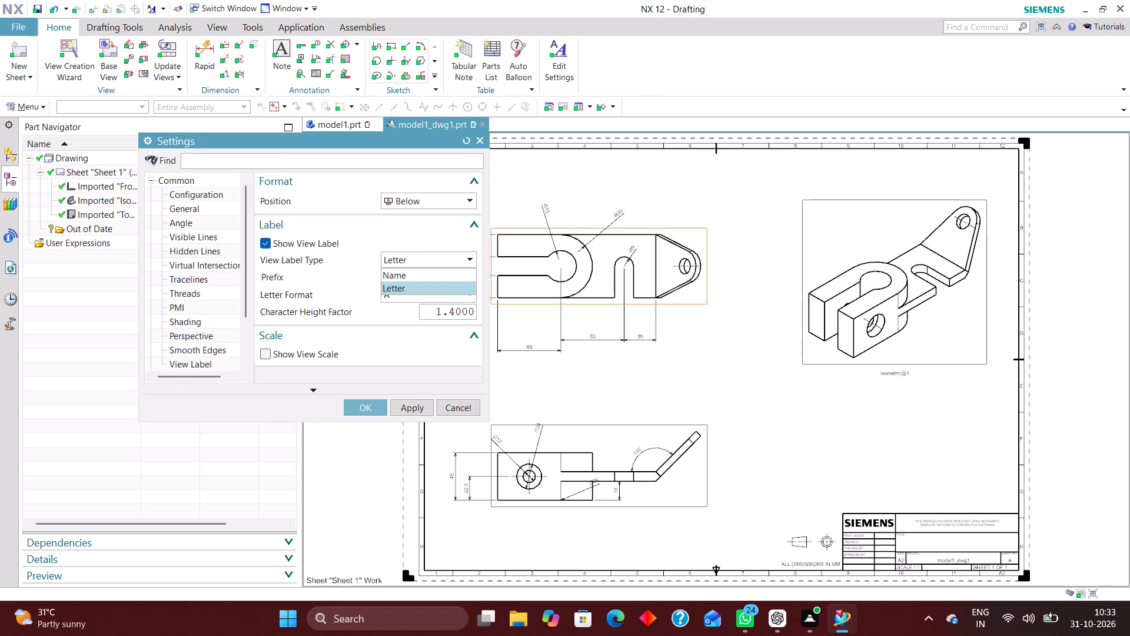
pyautogui.click(395, 272)
pyautogui.click(354, 407)
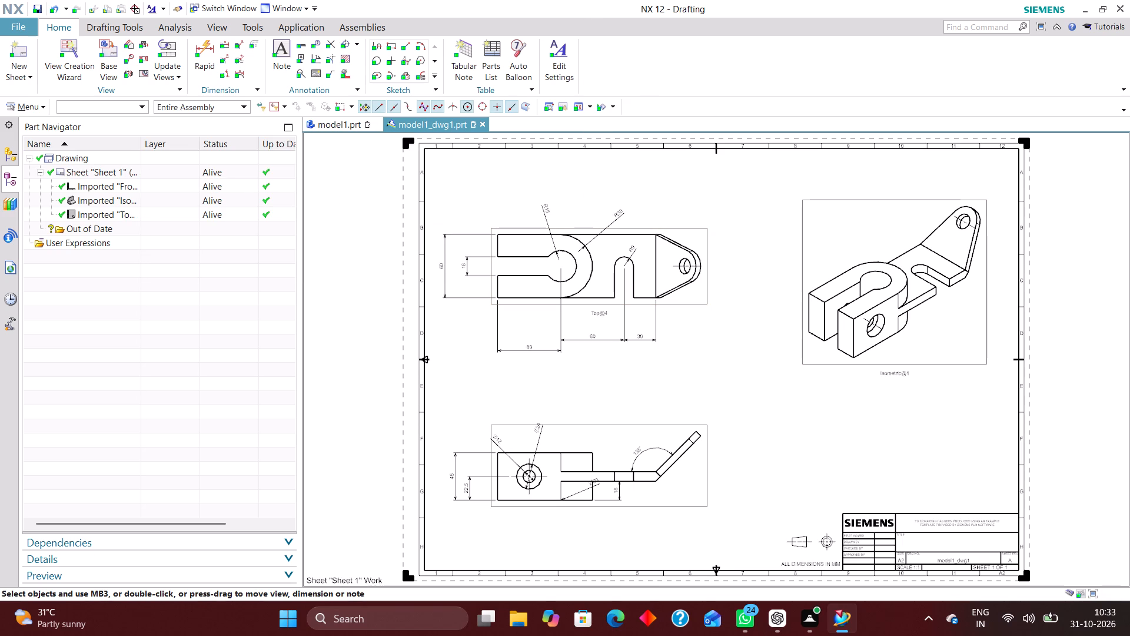
# Show the front view's label with the View Label Type set to Name.
pyautogui.rightClick(669, 512)
pyautogui.click(736, 249)
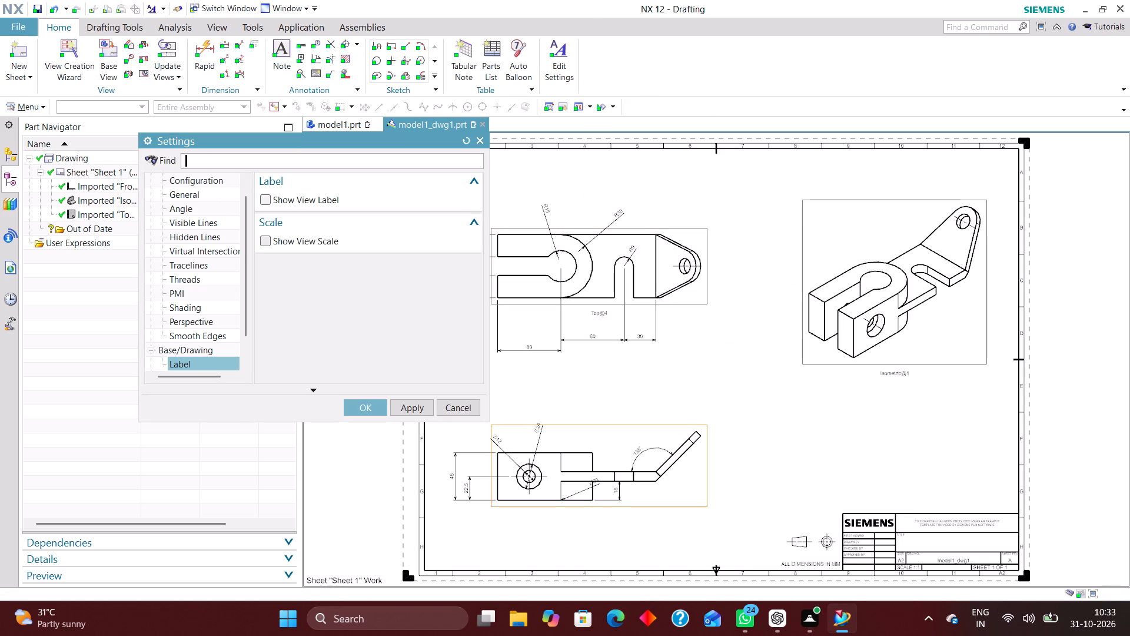
pyautogui.click(265, 196)
pyautogui.click(413, 262)
pyautogui.click(412, 270)
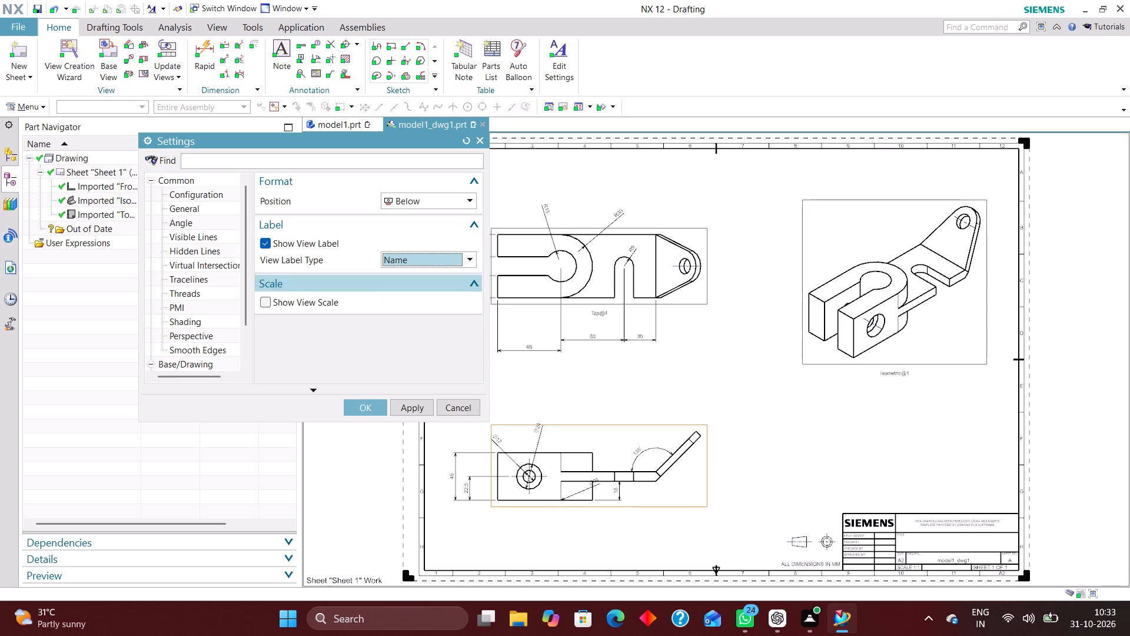
pyautogui.click(364, 409)
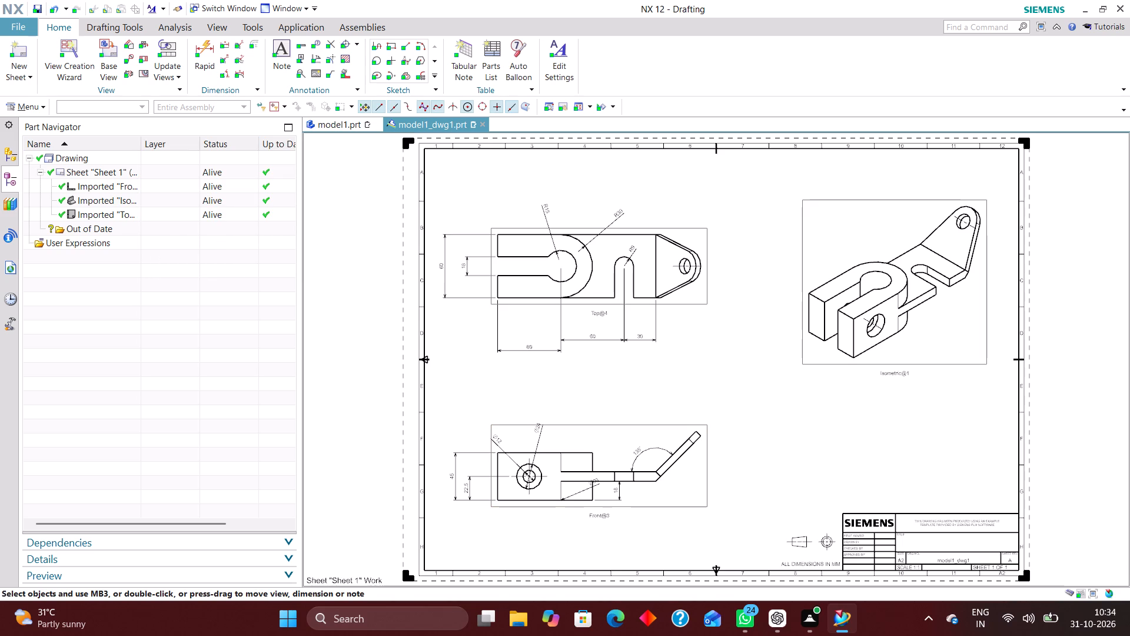
# Rename the isometric view as ISOMETRIC VIEW.
pyautogui.rightClick(929, 360)
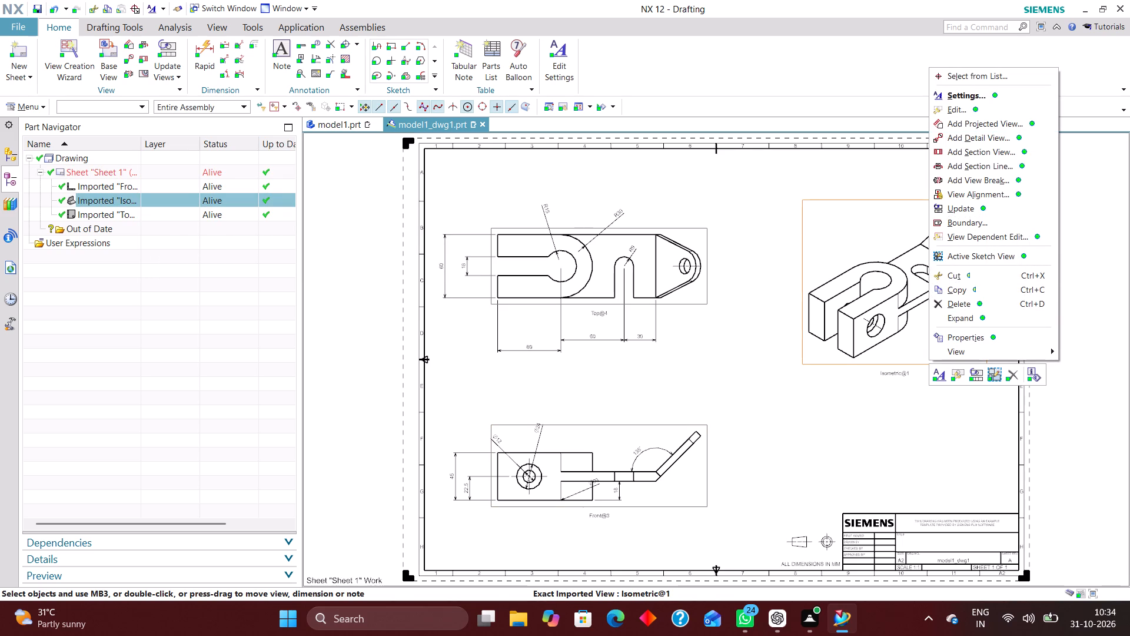
pyautogui.rightClick(158, 202)
pyautogui.click(200, 435)
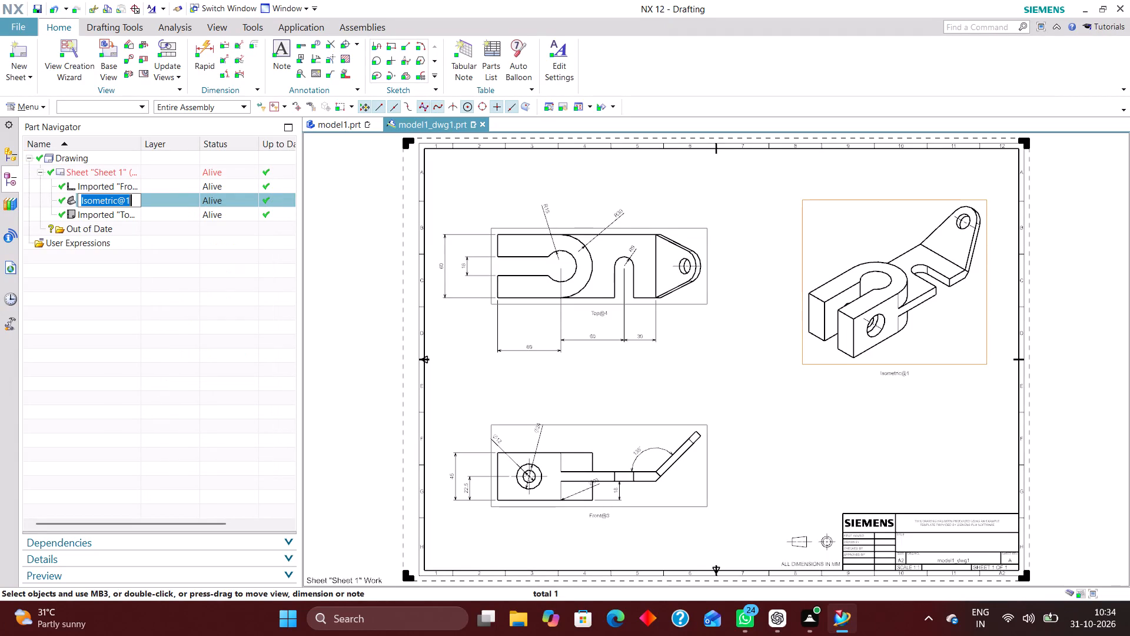
pyautogui.write('so')
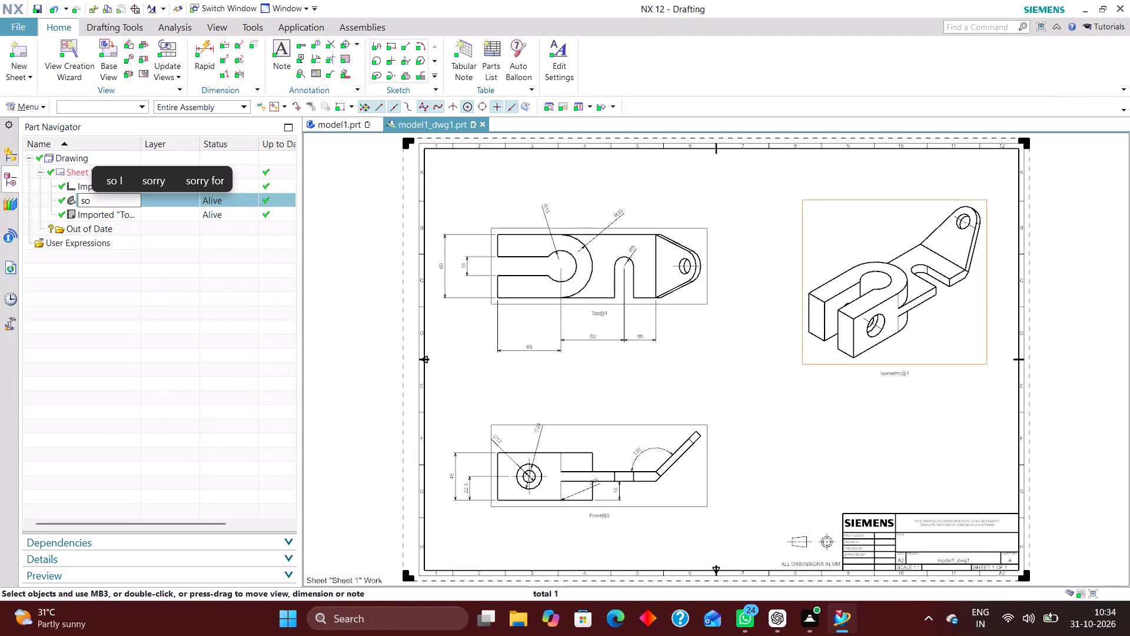
pyautogui.press('BackSpace')
pyautogui.press('BackSpace')
pyautogui.write('ID')
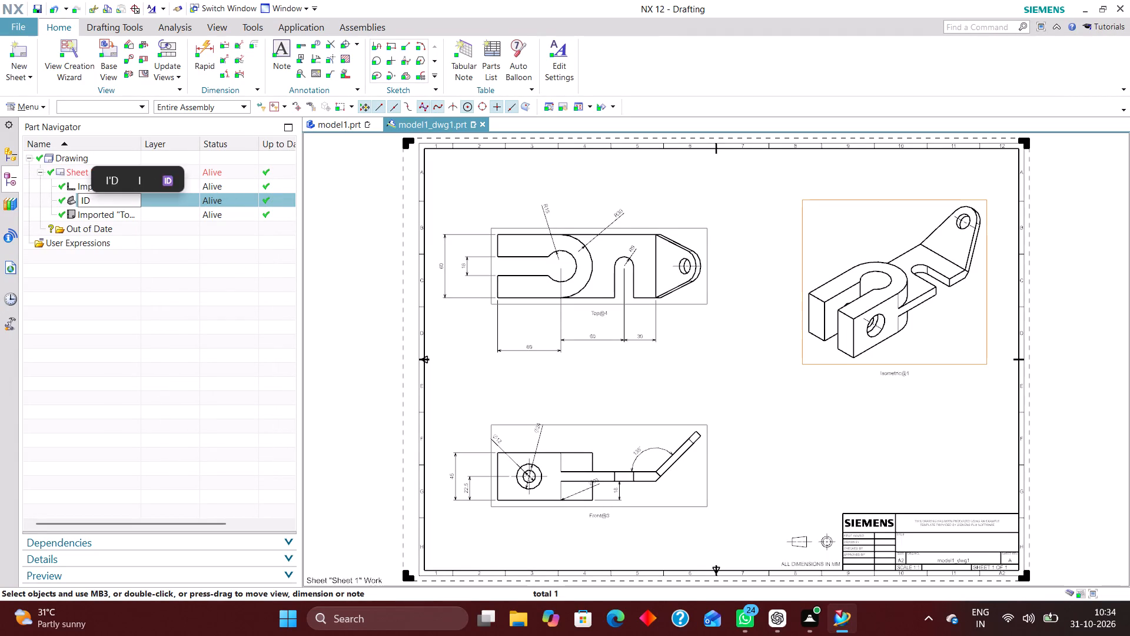
pyautogui.press('BackSpace')
pyautogui.write('SOMETRIC')
pyautogui.press('space')
pyautogui.write('VIEW')
pyautogui.press('Return')
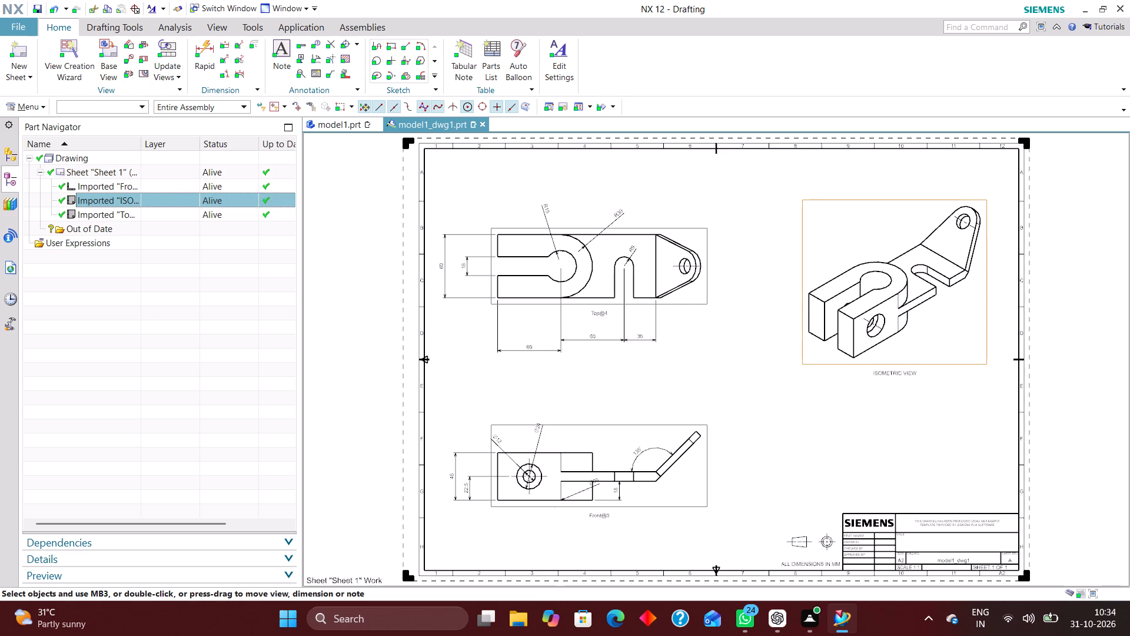
# Rename the front view as FRONT VIEW.
pyautogui.click(153, 188)
pyautogui.rightClick(153, 188)
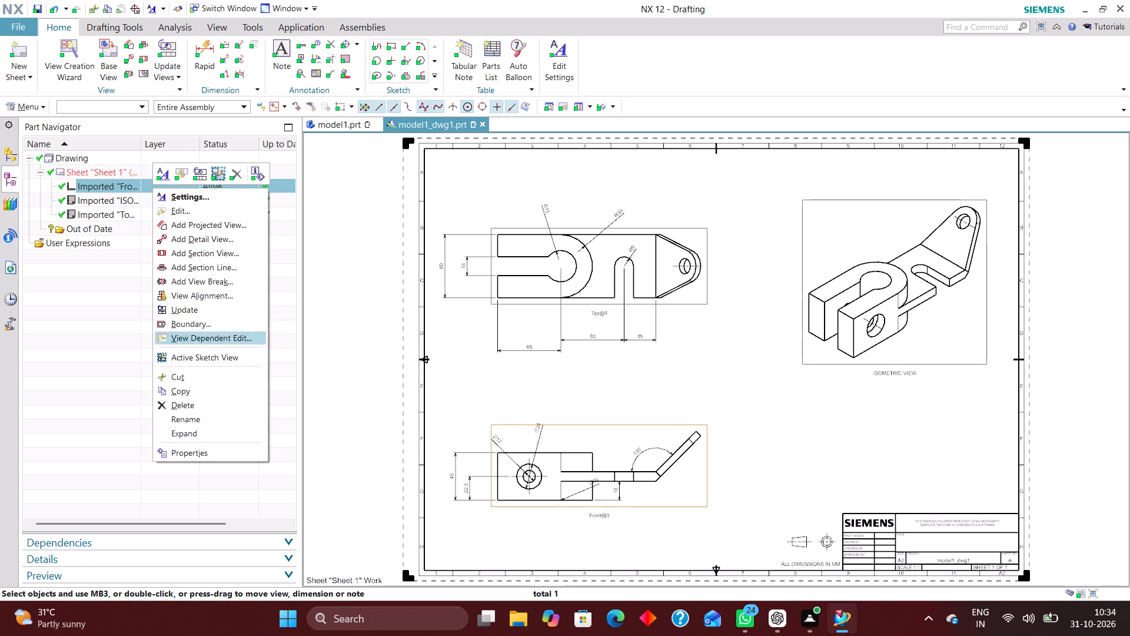
pyautogui.click(188, 416)
pyautogui.write('FRONT VIEW')
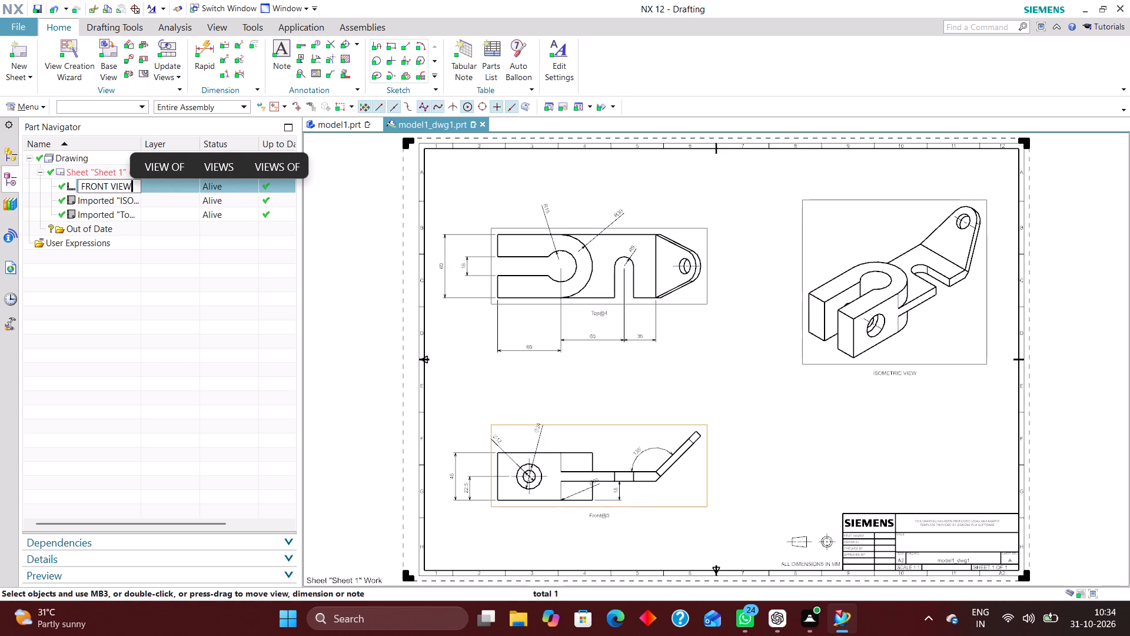
pyautogui.press('Return')
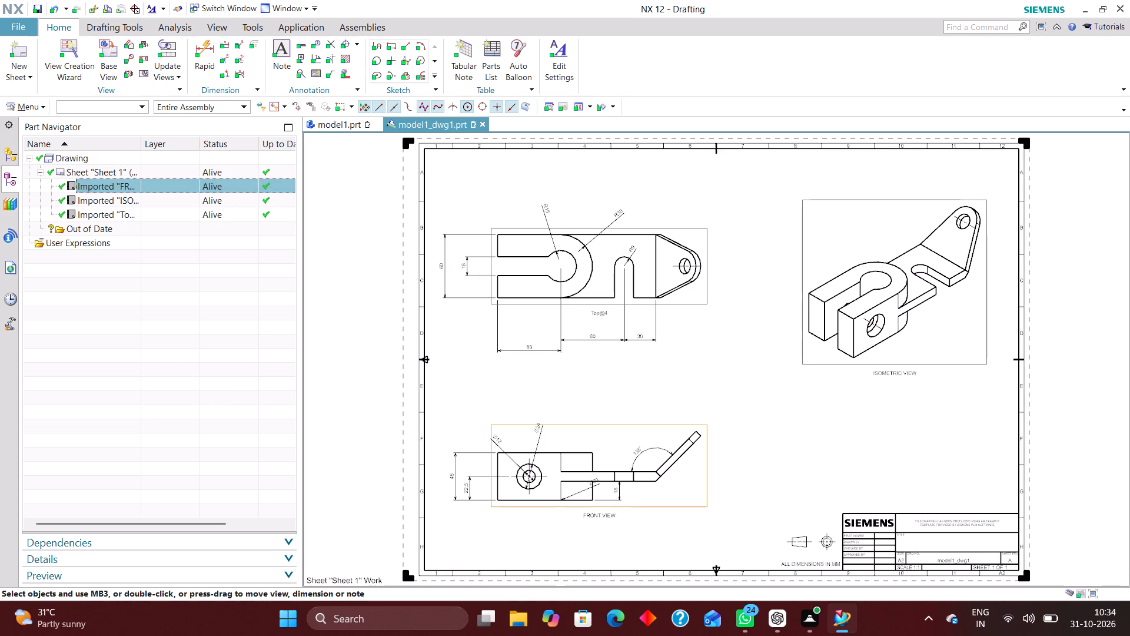
# Rename the top view as TOP VIEW.
pyautogui.click(161, 219)
pyautogui.rightClick(162, 216)
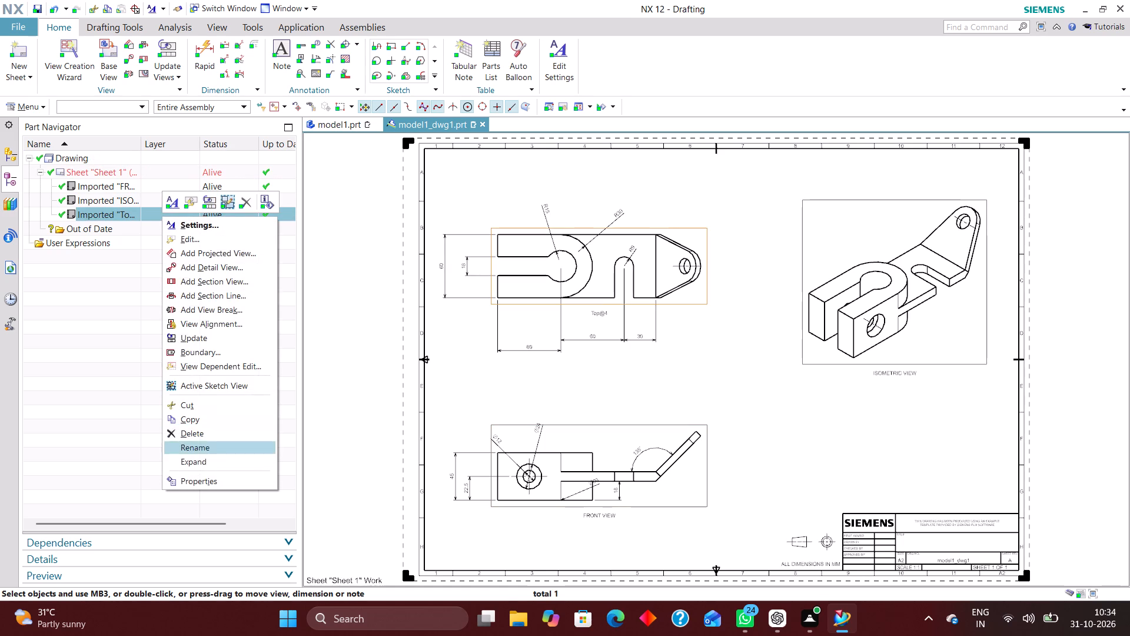
pyautogui.click(197, 445)
pyautogui.write('TOP')
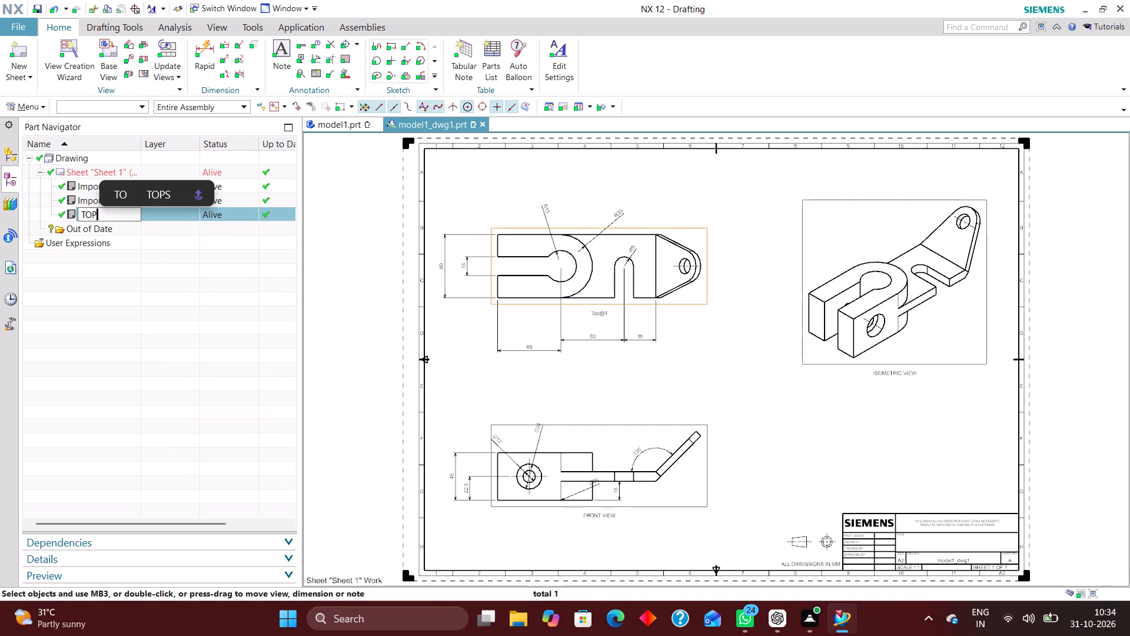
pyautogui.press('space')
pyautogui.write('VIEW')
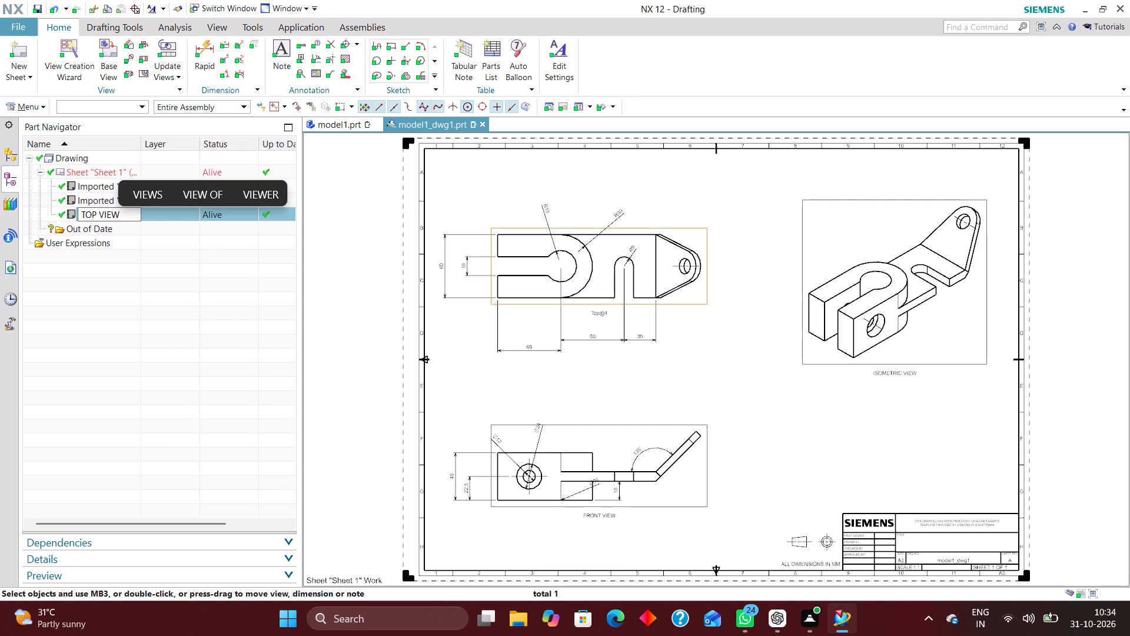
pyautogui.press('Return')
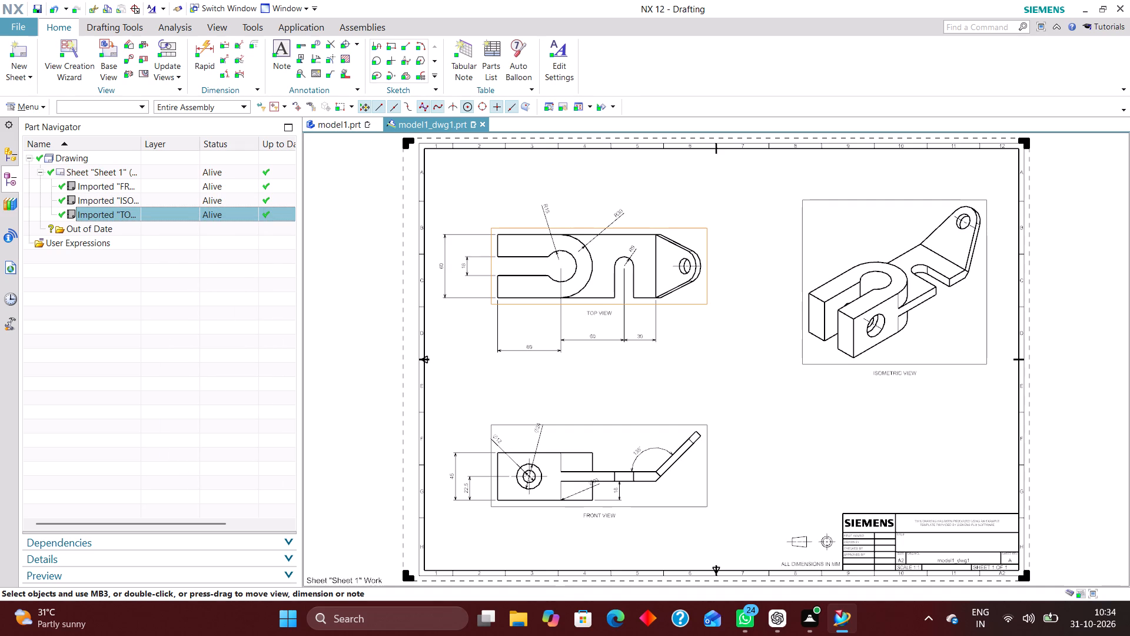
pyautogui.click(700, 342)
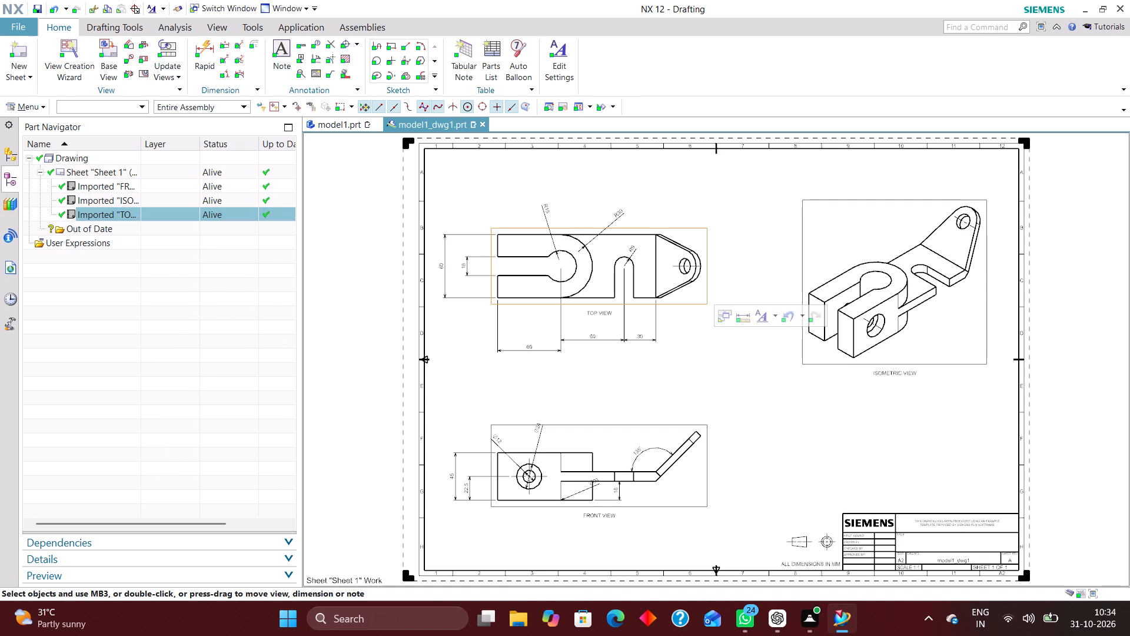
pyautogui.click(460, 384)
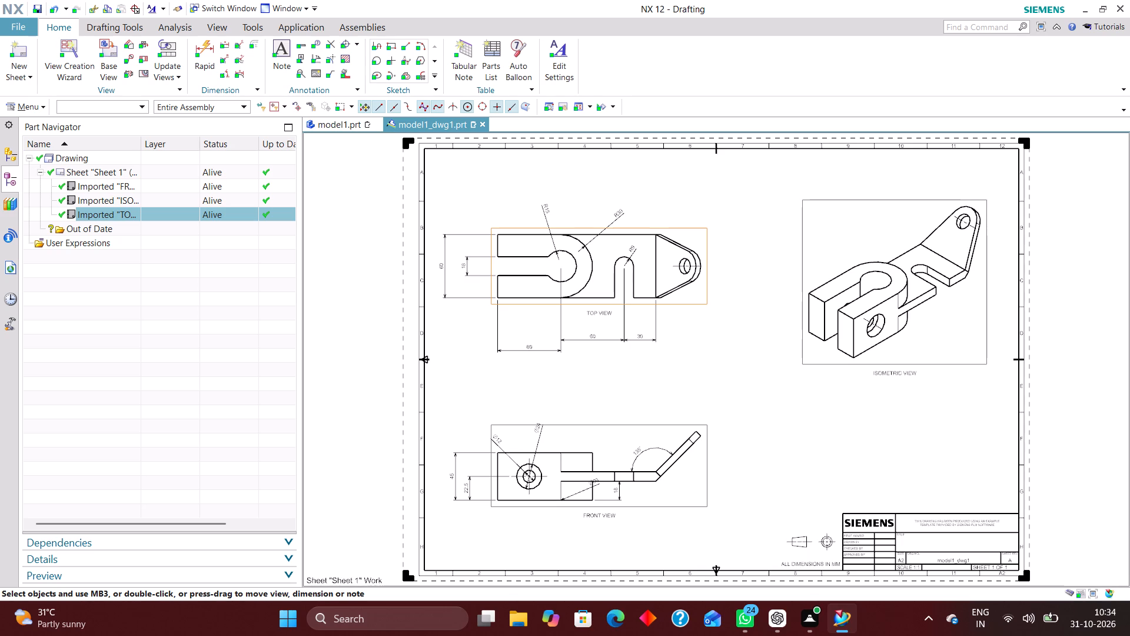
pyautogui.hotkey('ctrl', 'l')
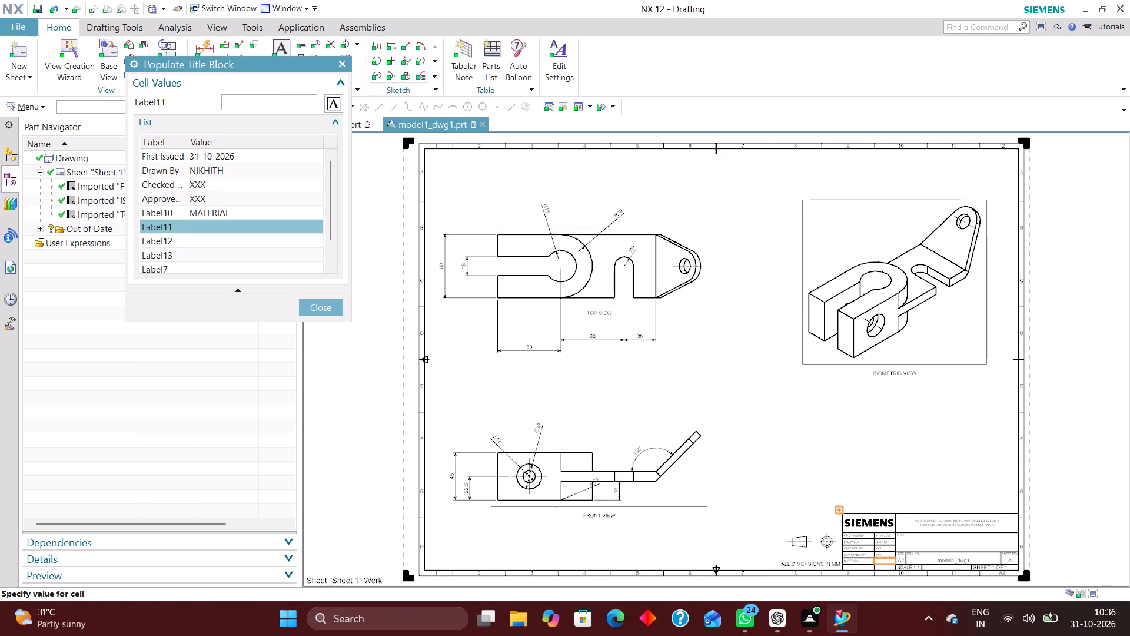
# Enter STEEL as the material value in the title block's Label11 cell.
pyautogui.write('STEE')
pyautogui.press('Return')
pyautogui.click(223, 233)
pyautogui.write('STEEL')
pyautogui.press('Return')
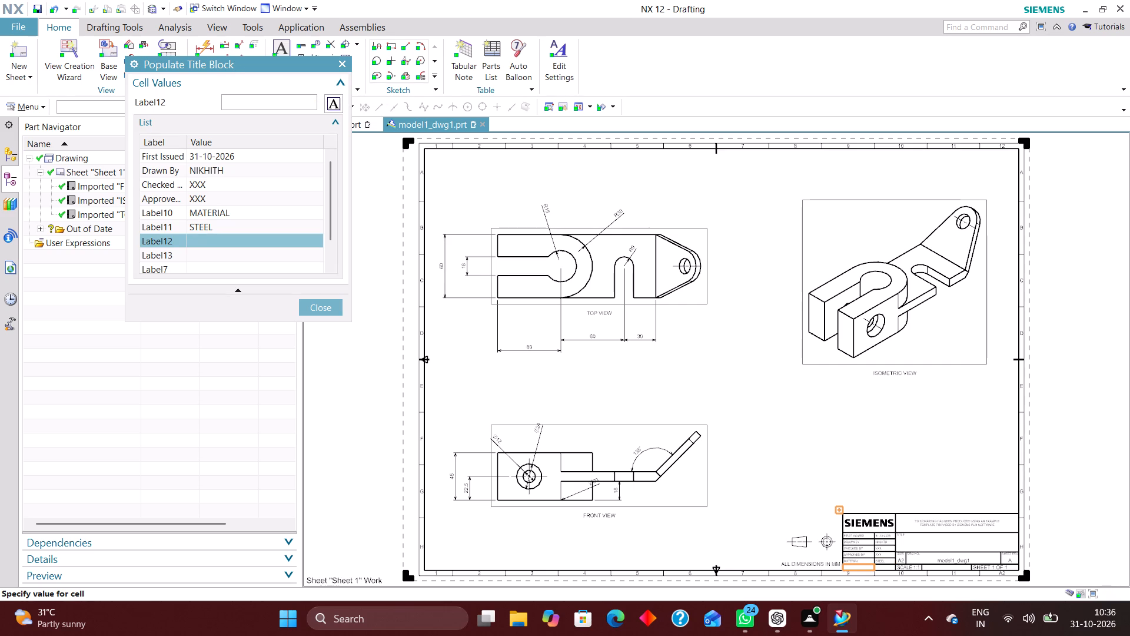
# Fill in the title block's weight entry with WEIGHT (kg) in Label12 and 1.9254 in Label13.
pyautogui.write('WEIGHT')
pyautogui.press('space')
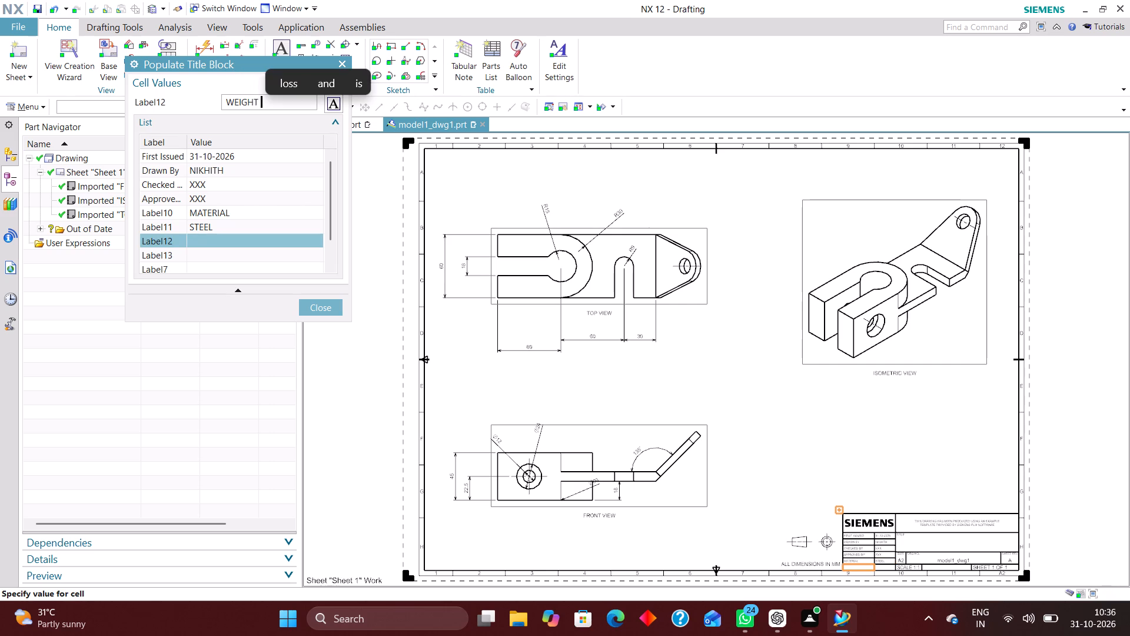
pyautogui.write('()')
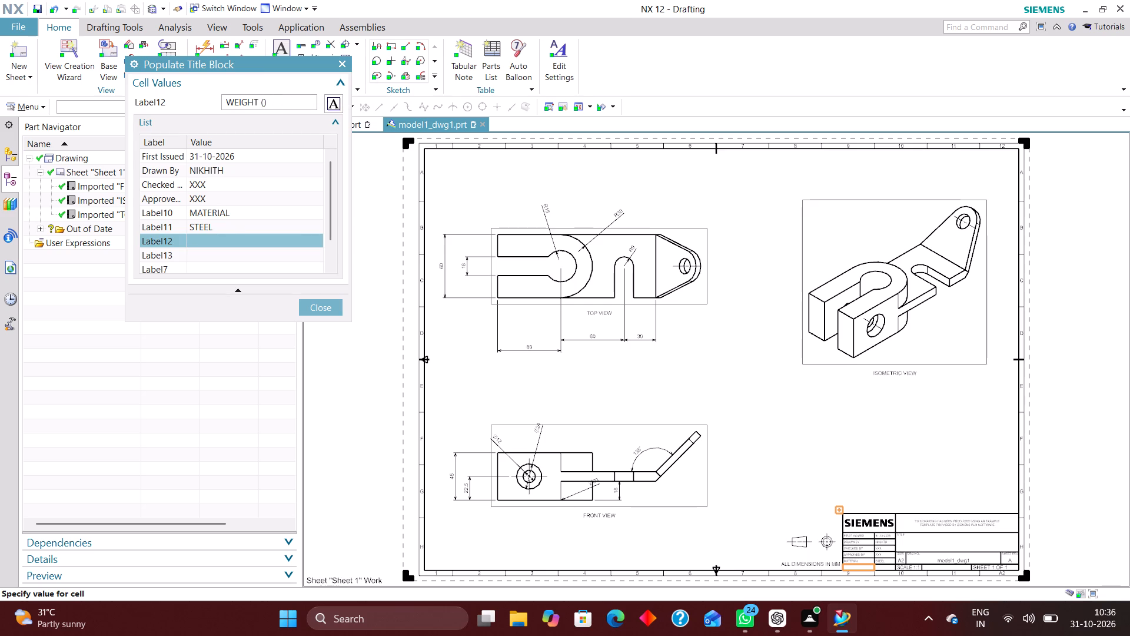
pyautogui.press('Left')
pyautogui.write('KG')
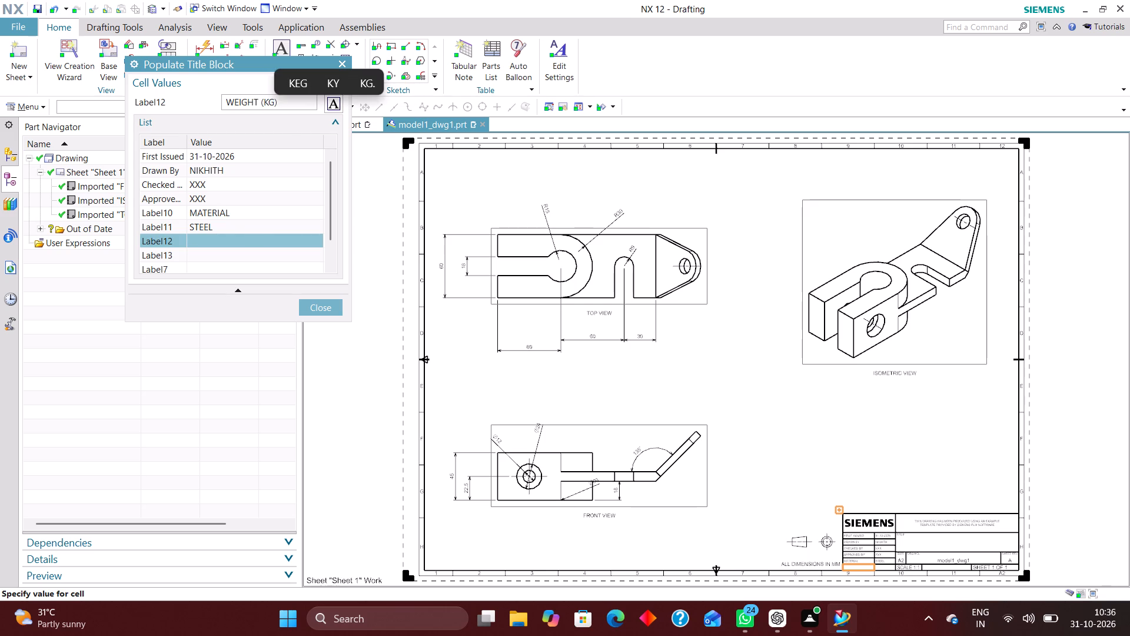
pyautogui.press('BackSpace')
pyautogui.press('BackSpace')
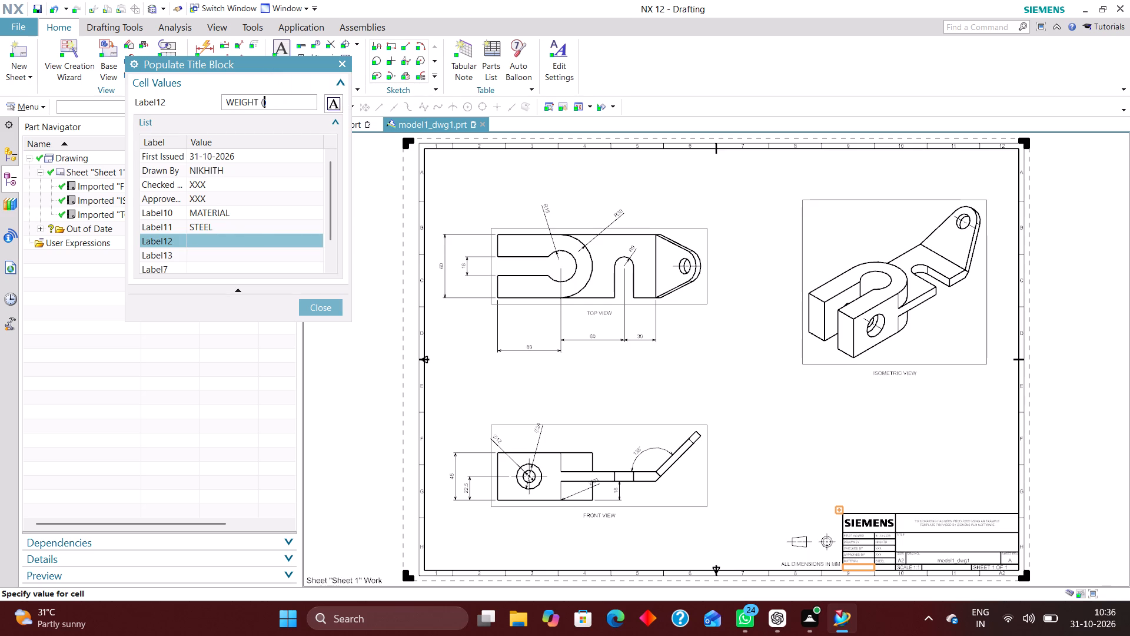
pyautogui.write('kg')
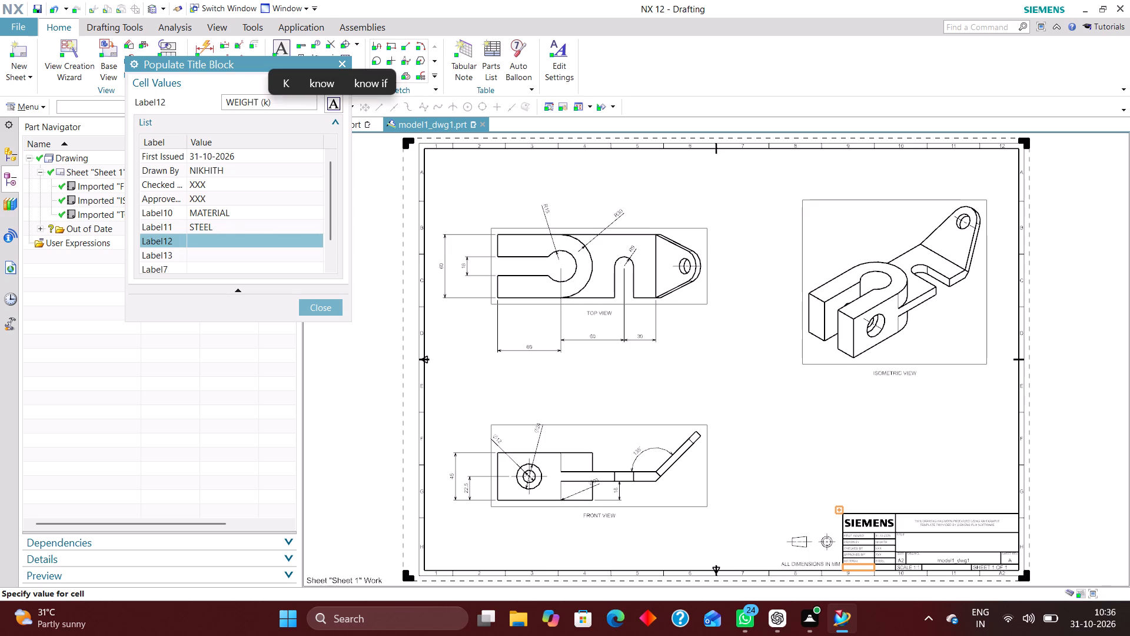
pyautogui.press('Right')
pyautogui.press('Right')
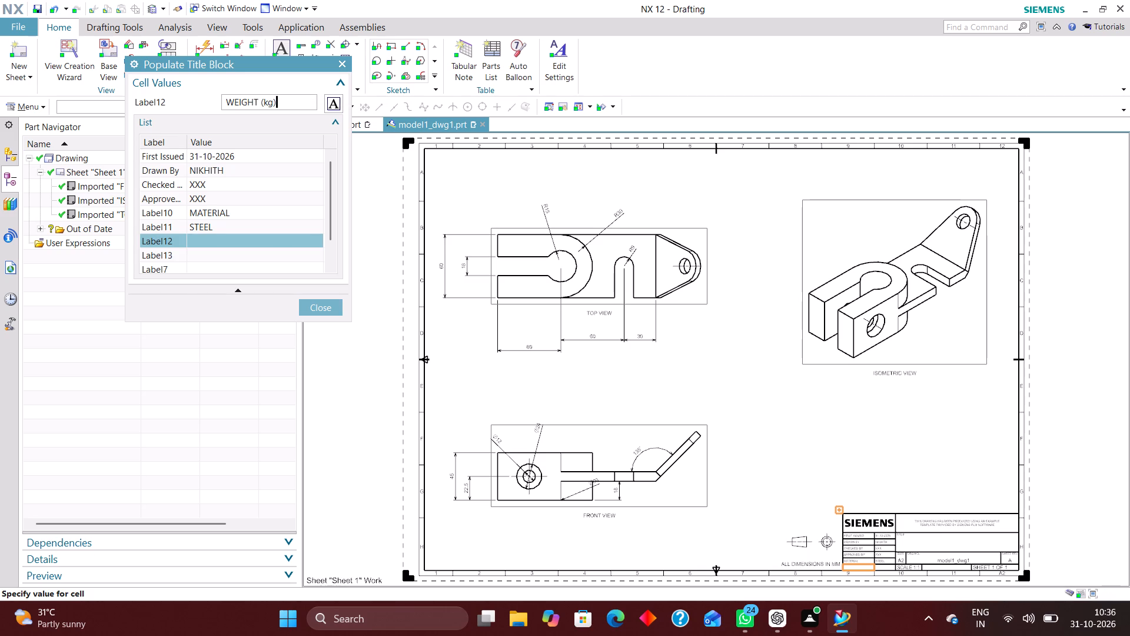
pyautogui.press('Return')
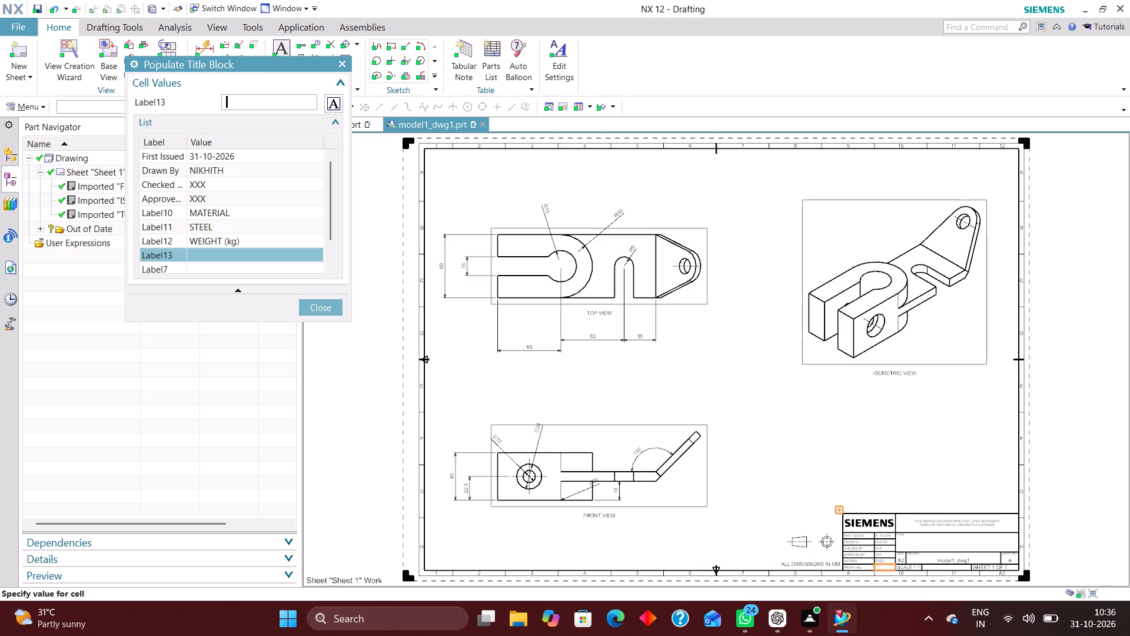
pyautogui.press('1')
pyautogui.write('.9254')
pyautogui.press('Return')
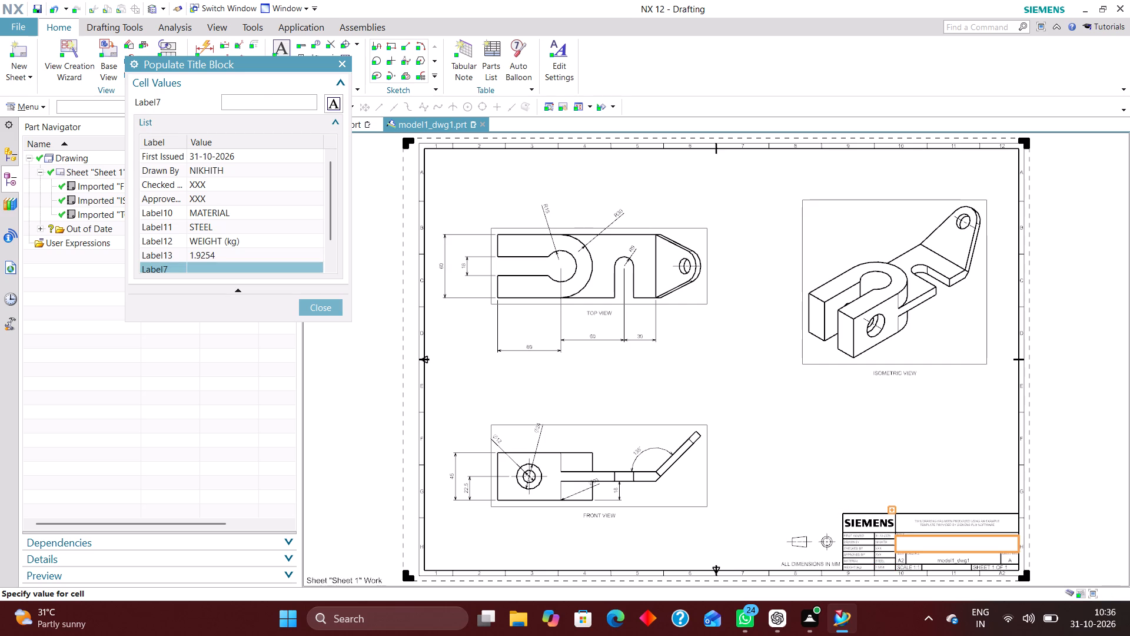
# Enter ANGLED FORKED LEVER in capitals as the drawing title in the title block's Label7 cell.
pyautogui.hotkey('ctrl', 'v')
pyautogui.press('BackSpace')
pyautogui.press('BackSpace')
pyautogui.press('BackSpace')
pyautogui.press('BackSpace')
pyautogui.write('EVER')
pyautogui.press('Left')
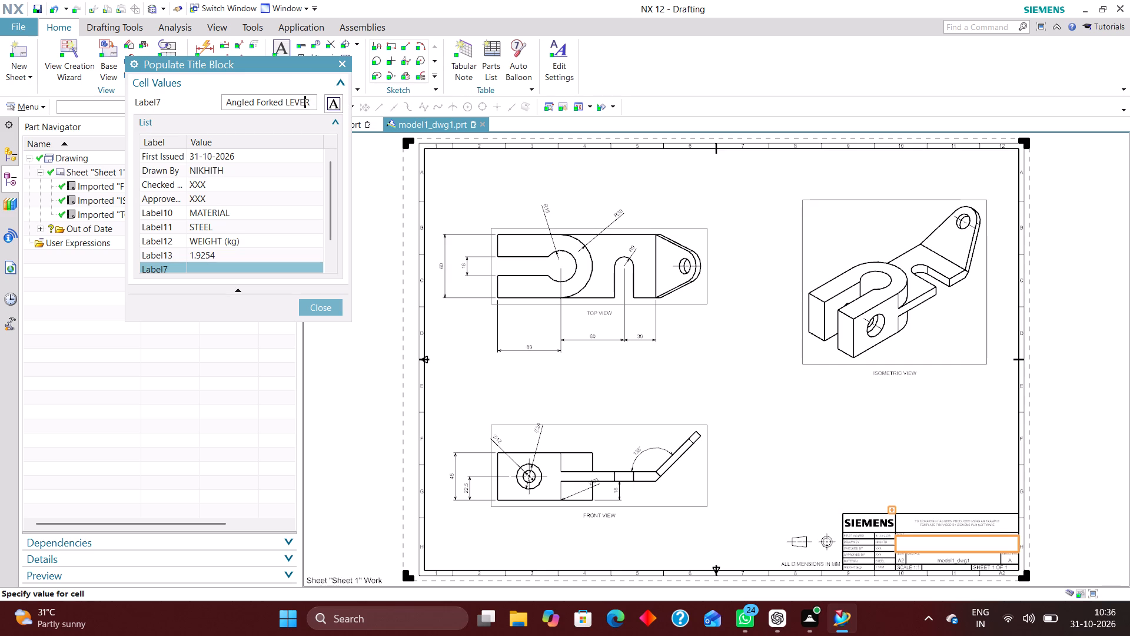
pyautogui.press('Left')
pyautogui.press('Left')
pyautogui.press('Left')
pyautogui.press('Left')
pyautogui.press('Left')
pyautogui.press('BackSpace')
pyautogui.press('BackSpace')
pyautogui.press('BackSpace')
pyautogui.press('BackSpace')
pyautogui.press('BackSpace')
pyautogui.write('ORKF')
pyautogui.press('BackSpace')
pyautogui.write('ED')
pyautogui.press('Left')
pyautogui.press('Left')
pyautogui.press('Left')
pyautogui.press('Left')
pyautogui.press('Left')
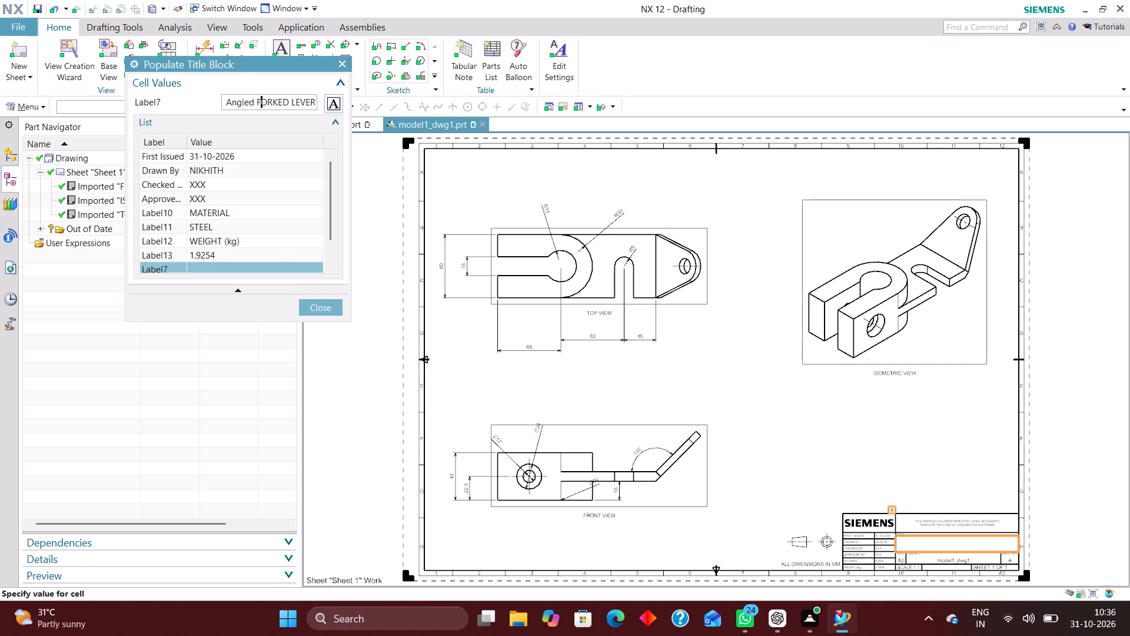
pyautogui.press('Left')
pyautogui.press('Left')
pyautogui.press('BackSpace')
pyautogui.press('BackSpace')
pyautogui.press('BackSpace')
pyautogui.press('BackSpace')
pyautogui.press('BackSpace')
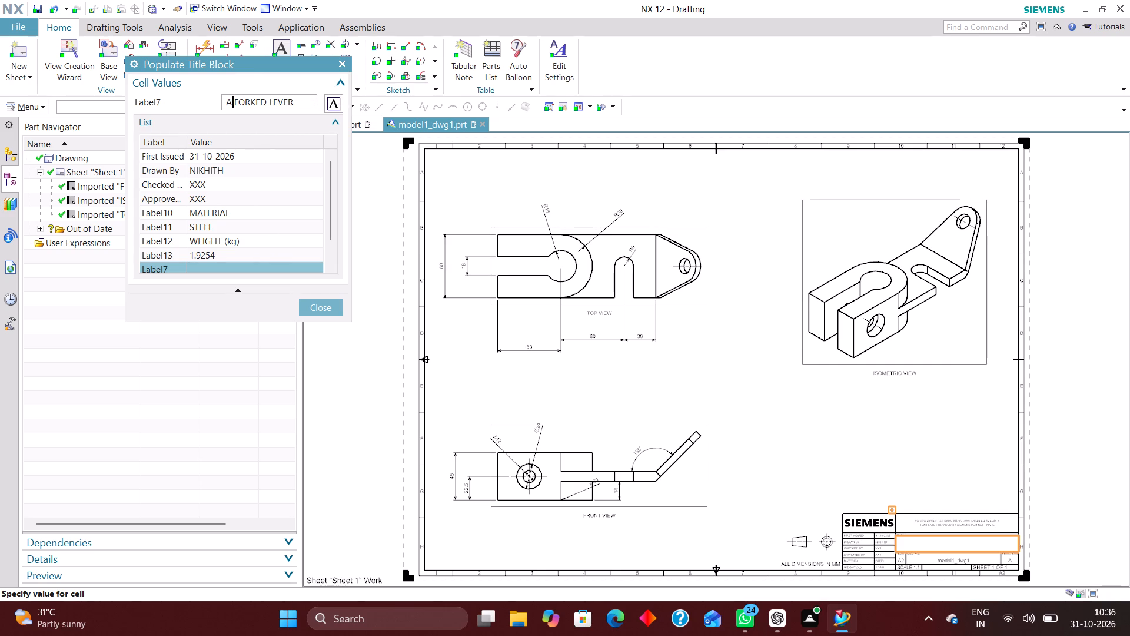
pyautogui.write('NGLE')
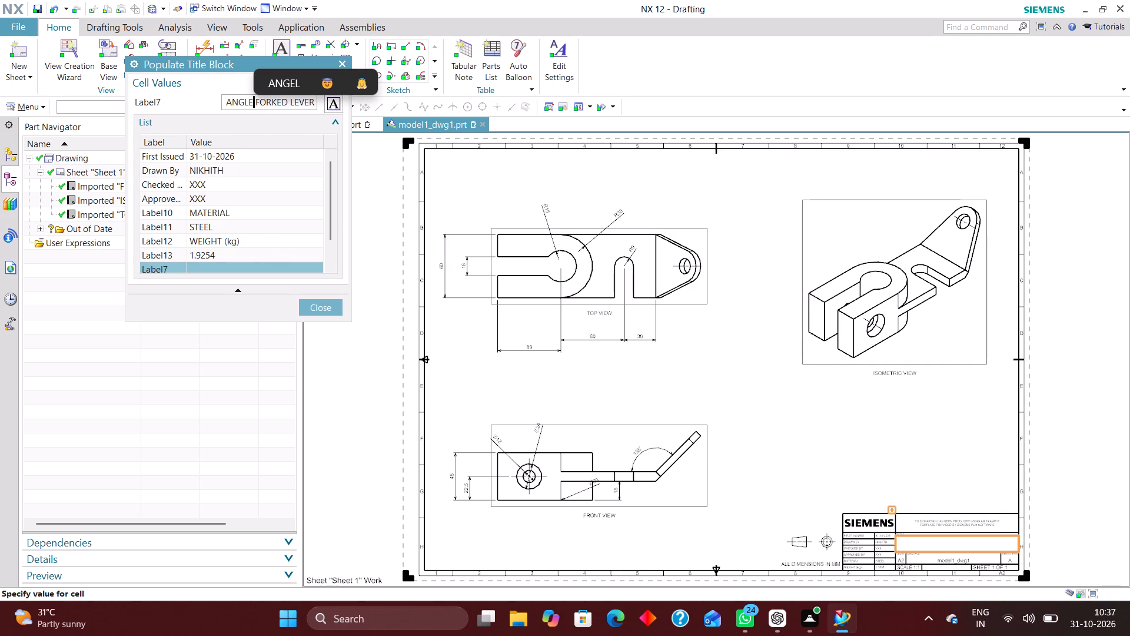
pyautogui.press('d')
pyautogui.press('Return')
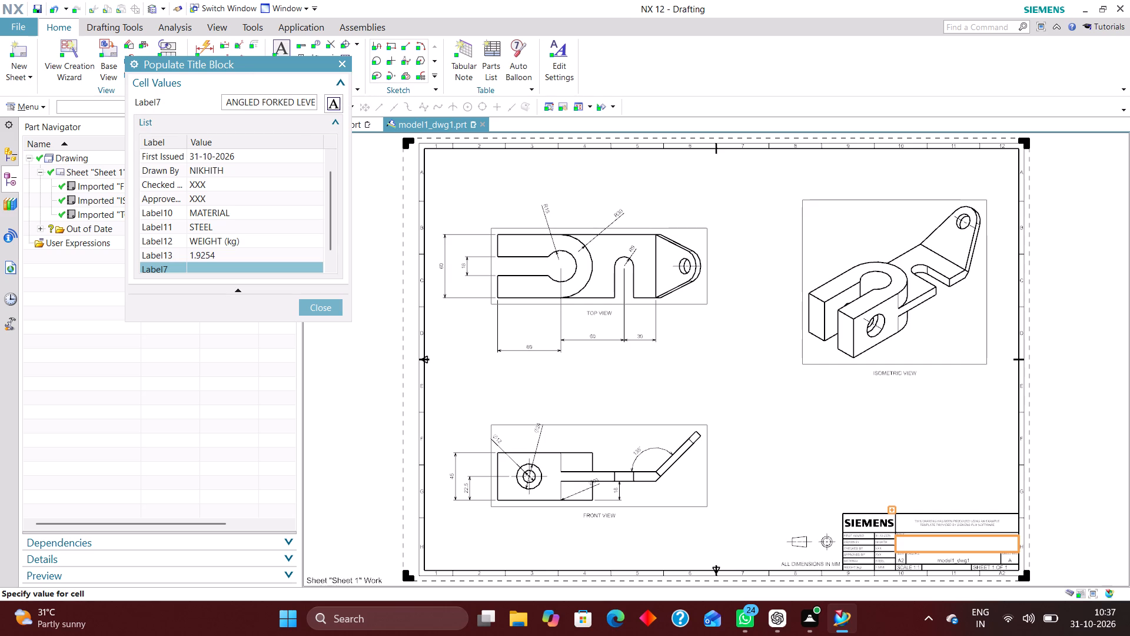
# Enter XXX as the value of the title block's Label20 cell.
pyautogui.scroll(-4, 271, 225)
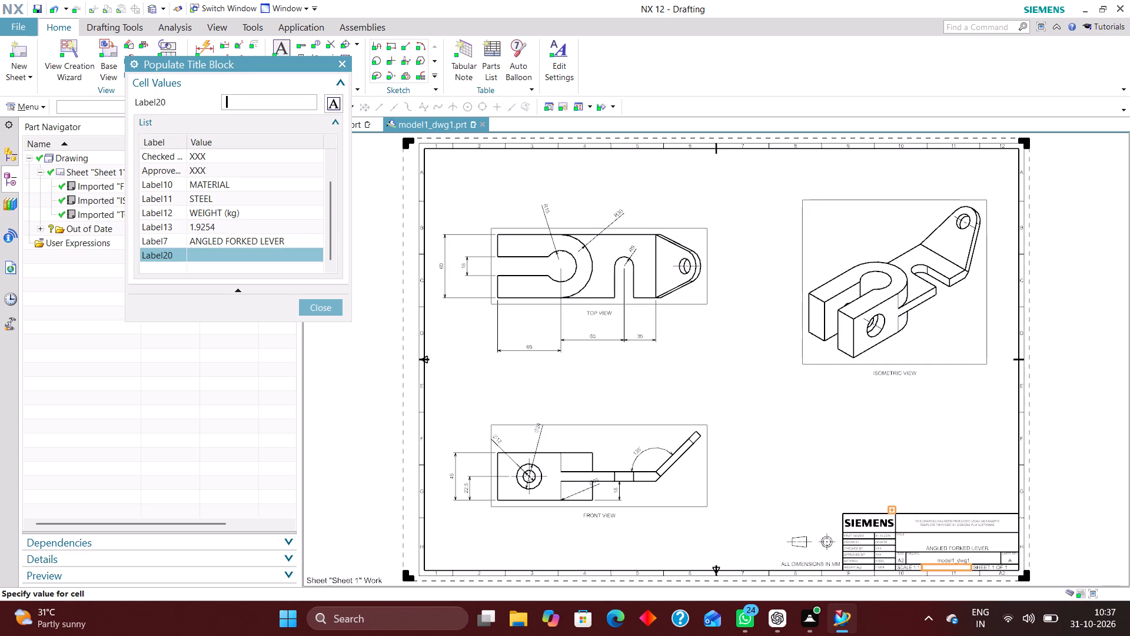
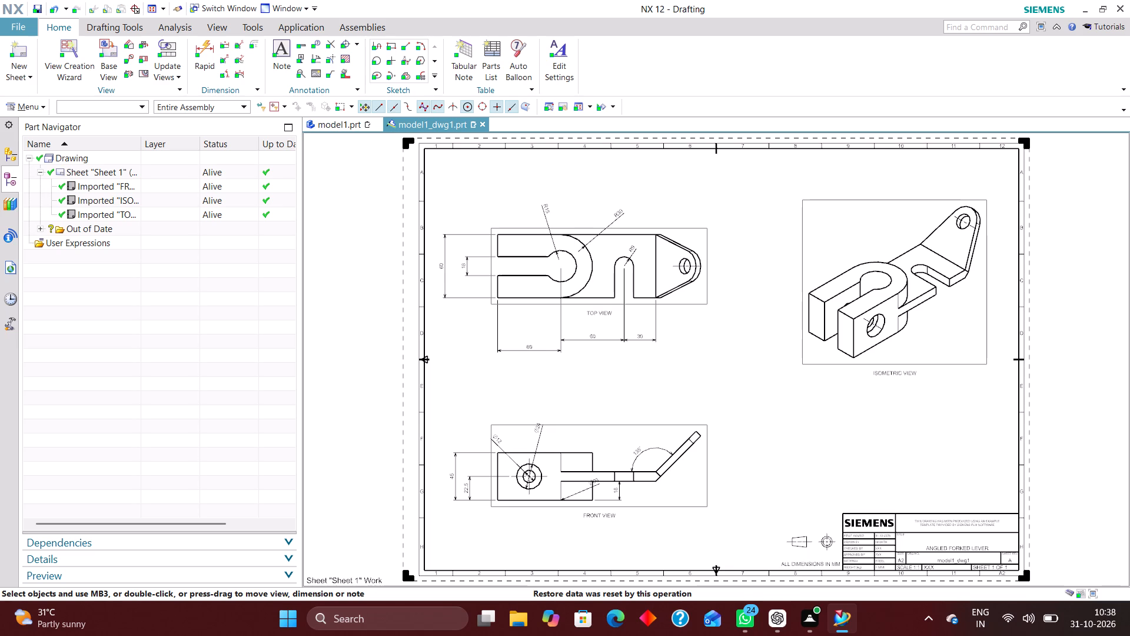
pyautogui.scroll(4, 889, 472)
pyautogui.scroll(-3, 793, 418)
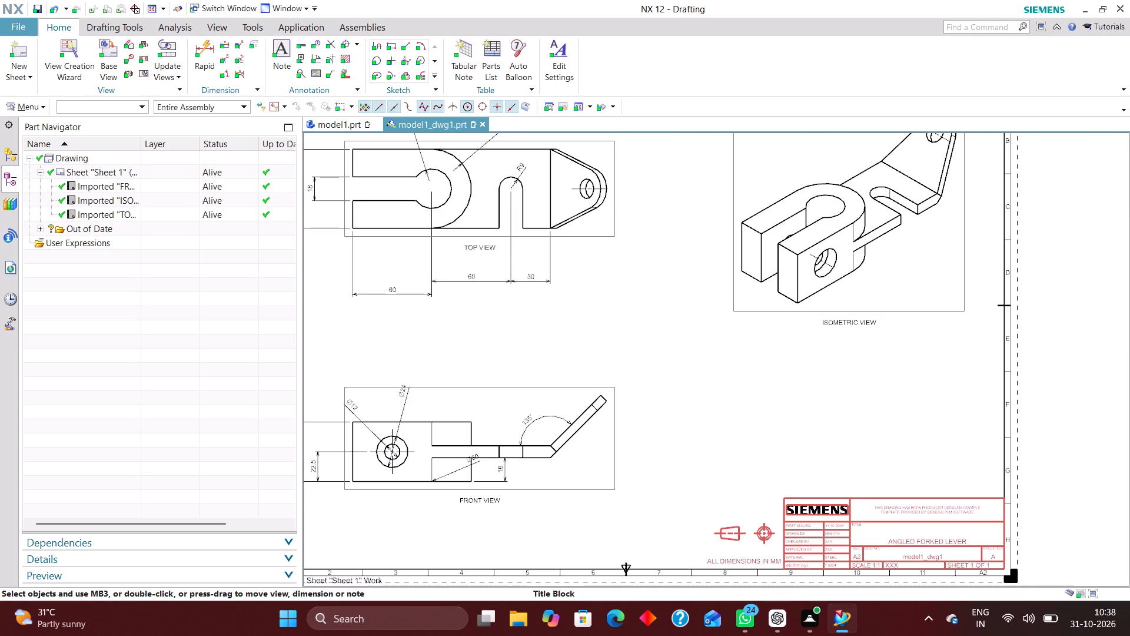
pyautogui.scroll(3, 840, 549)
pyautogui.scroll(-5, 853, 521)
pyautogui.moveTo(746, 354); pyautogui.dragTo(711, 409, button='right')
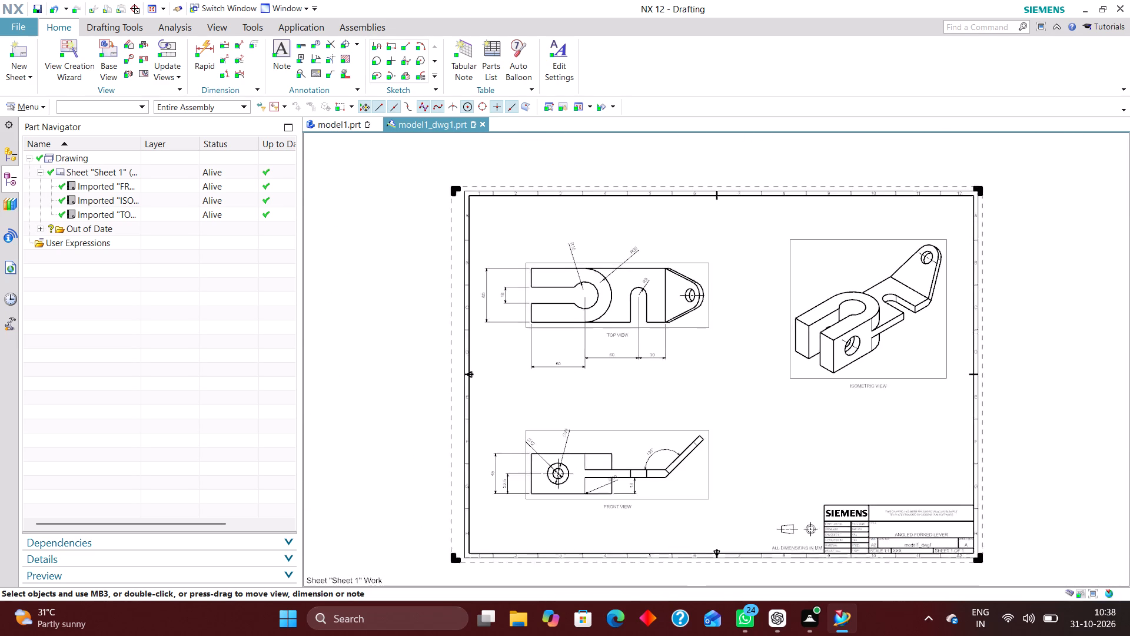
# In Layer Visible in View, make only layers 2, 223, 224, 225, 226 and 256 visible for the ISOMETRIC VIEW.
pyautogui.click(39, 102)
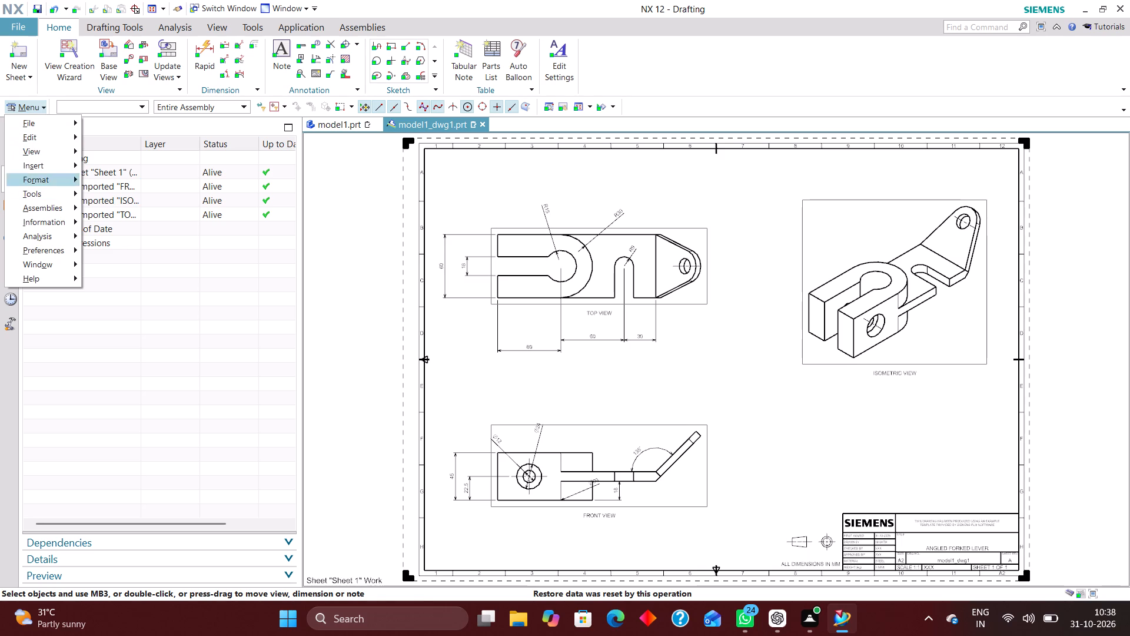
pyautogui.click(65, 178)
pyautogui.click(120, 193)
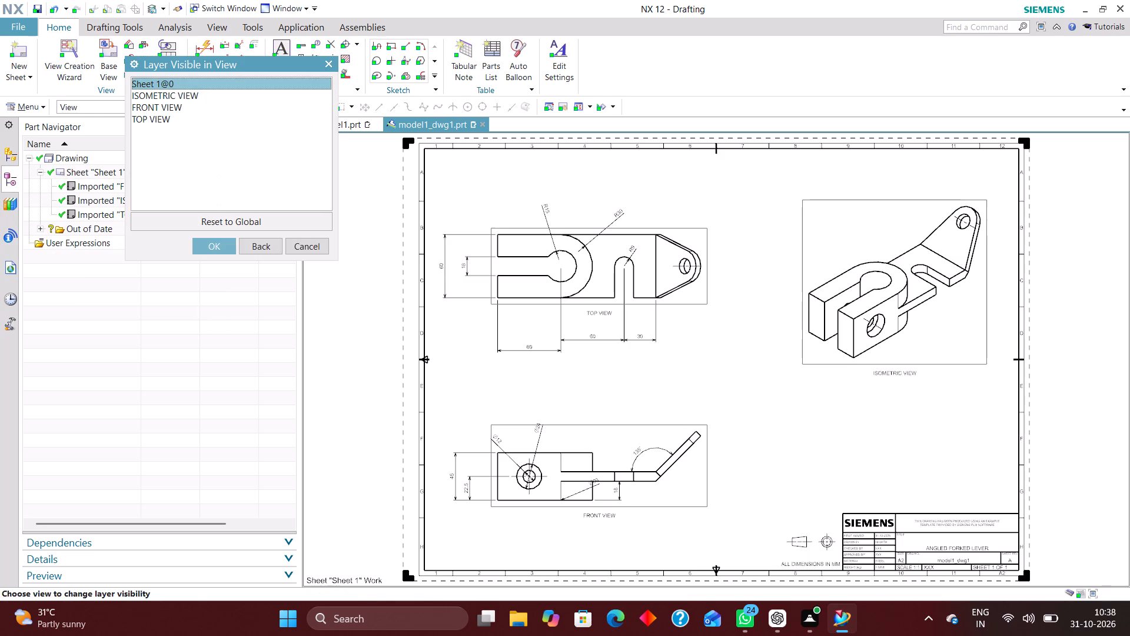
pyautogui.click(180, 93)
pyautogui.click(218, 246)
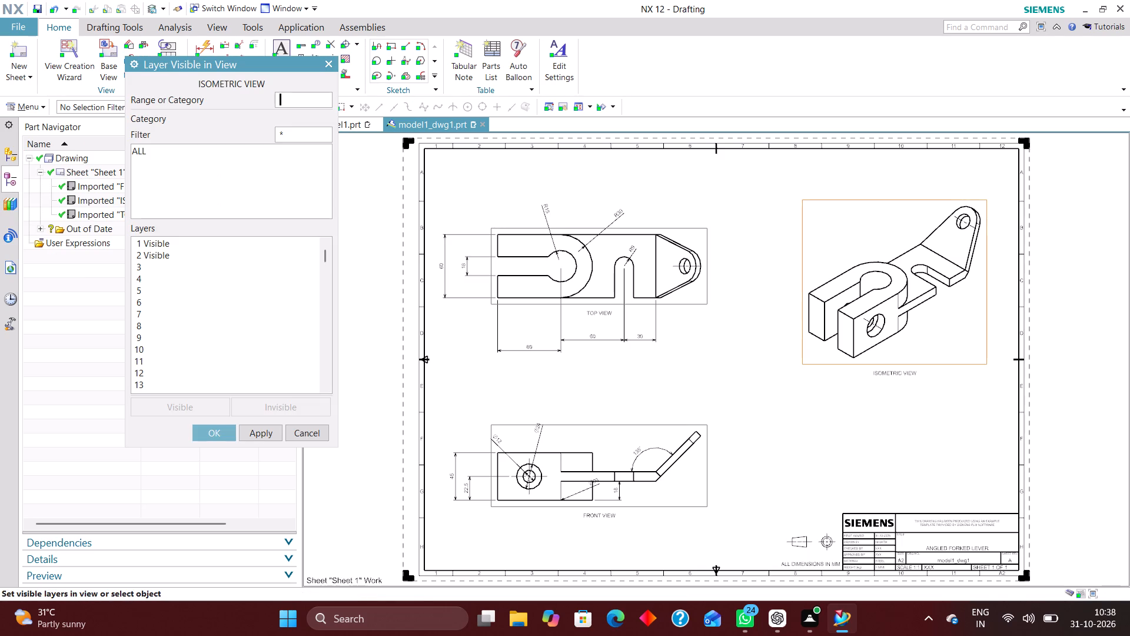
pyautogui.click(142, 155)
pyautogui.click(302, 409)
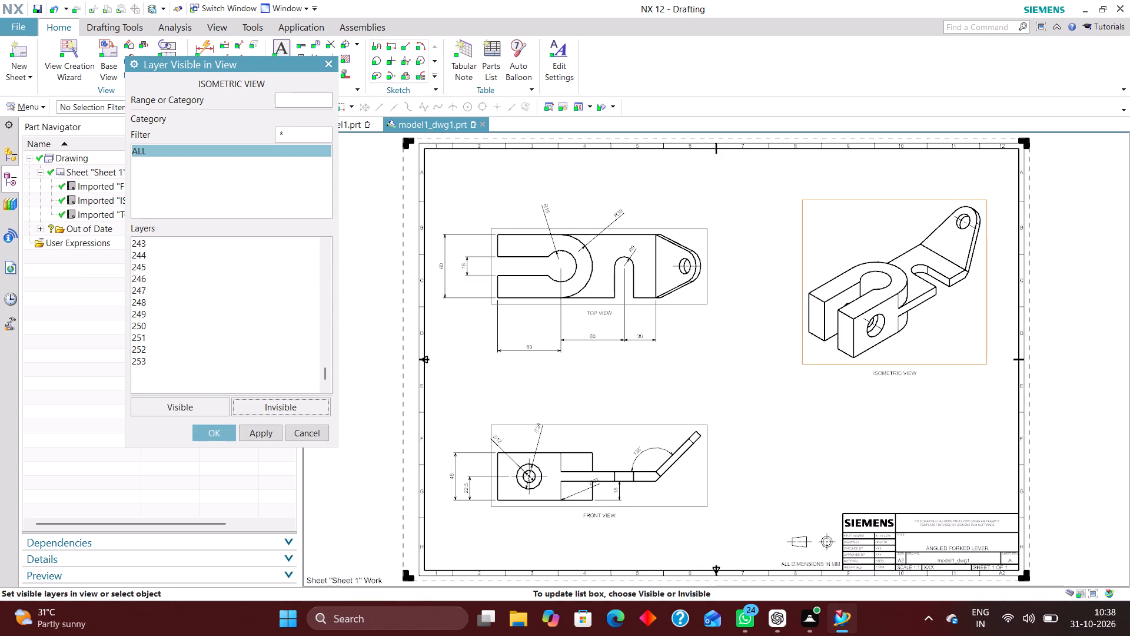
pyautogui.click(299, 98)
pyautogui.press('2')
pyautogui.press('Return')
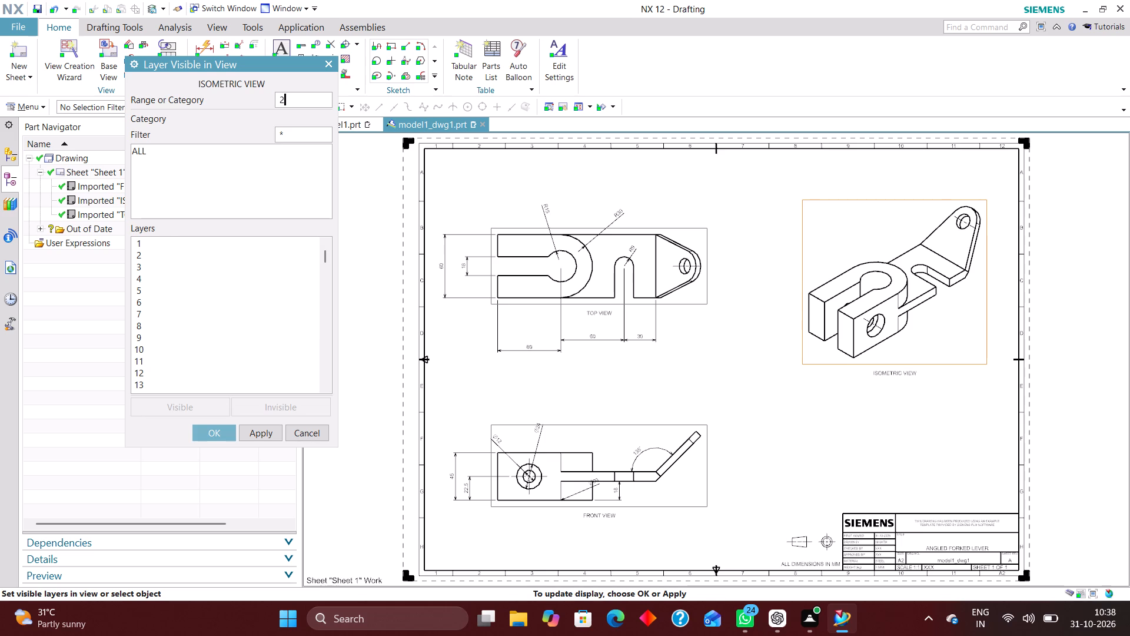
pyautogui.write('223')
pyautogui.press('Return')
pyautogui.write('224')
pyautogui.press('Return')
pyautogui.write('225')
pyautogui.press('Return')
pyautogui.write('226')
pyautogui.press('Return')
pyautogui.write('256')
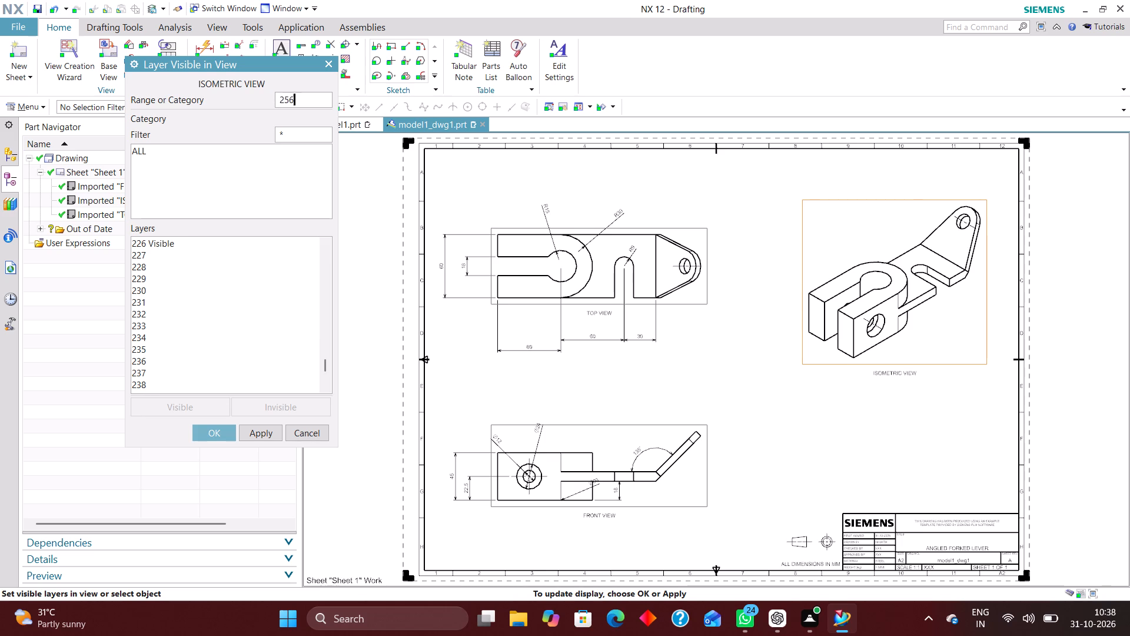
pyautogui.press('Return')
pyautogui.click(197, 430)
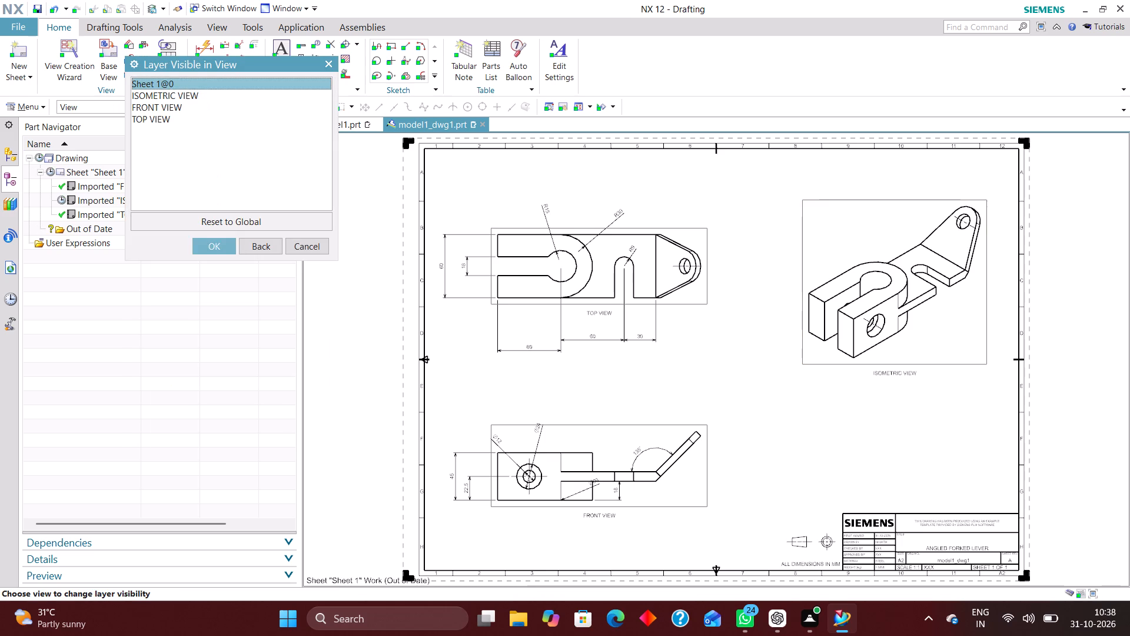
# Make all layers invisible in the FRONT VIEW except layers 2, 223, 224, 225, 226 and 256.
pyautogui.click(171, 110)
pyautogui.click(227, 246)
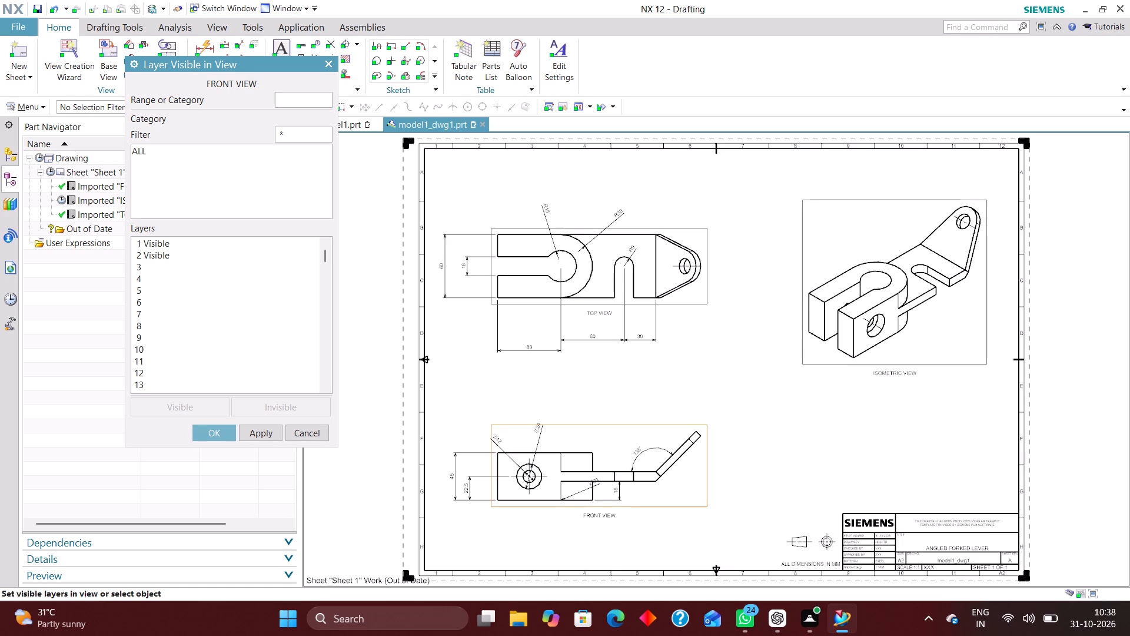
pyautogui.click(136, 151)
pyautogui.click(282, 405)
pyautogui.click(291, 102)
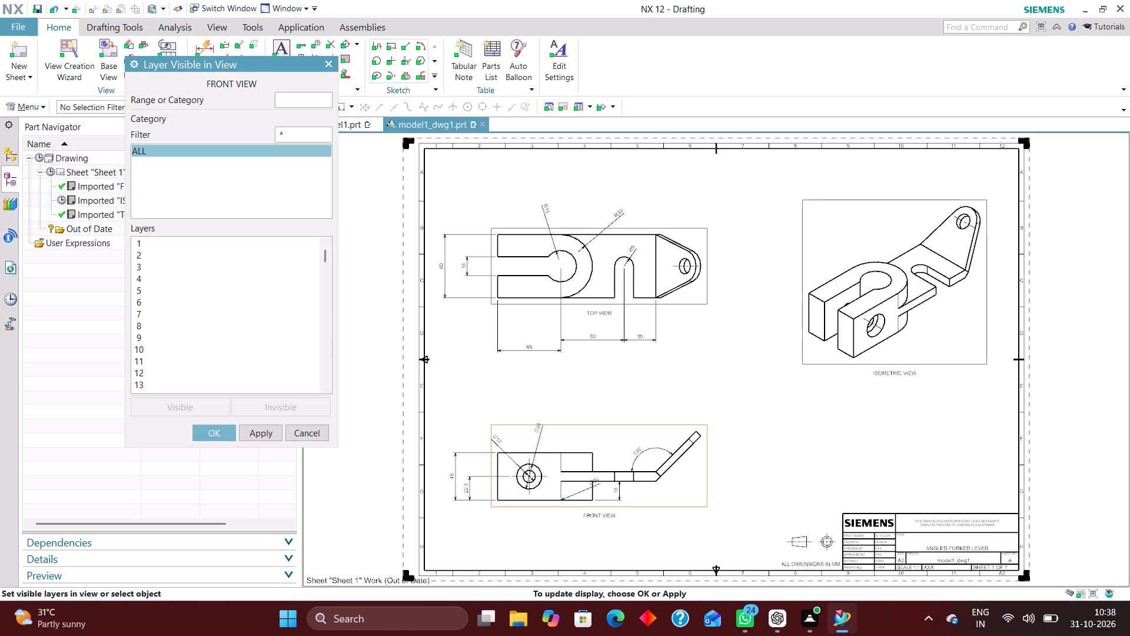
pyautogui.click(292, 101)
pyautogui.press('2')
pyautogui.press('Return')
pyautogui.write('223')
pyautogui.press('Return')
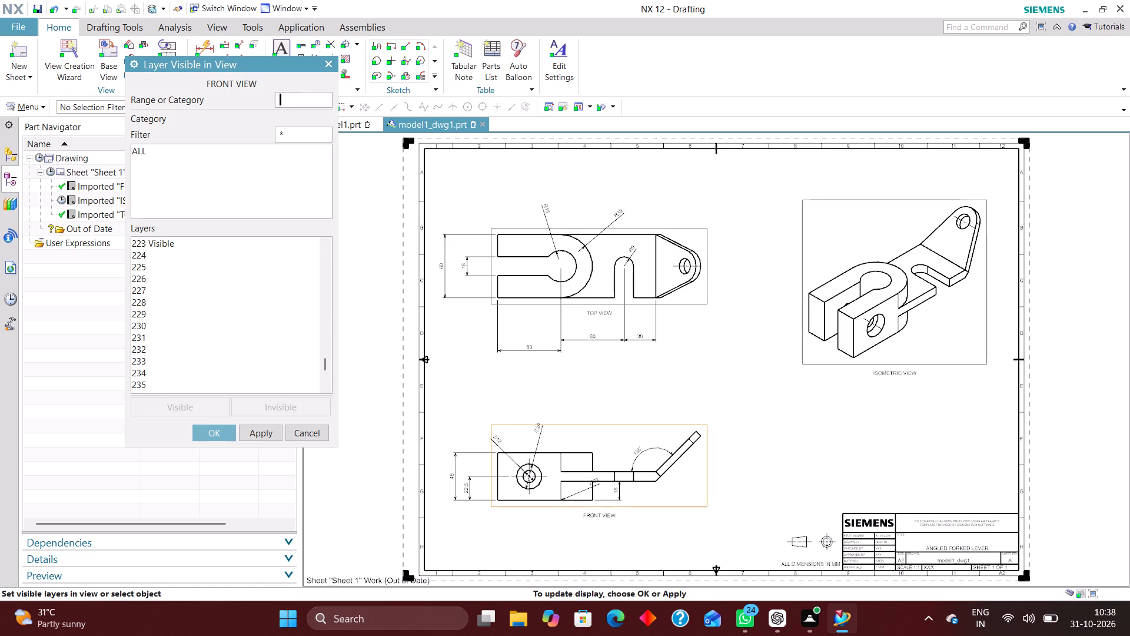
pyautogui.write('224')
pyautogui.press('Return')
pyautogui.write('225')
pyautogui.press('Return')
pyautogui.write('226')
pyautogui.press('Return')
pyautogui.write('256')
pyautogui.press('Return')
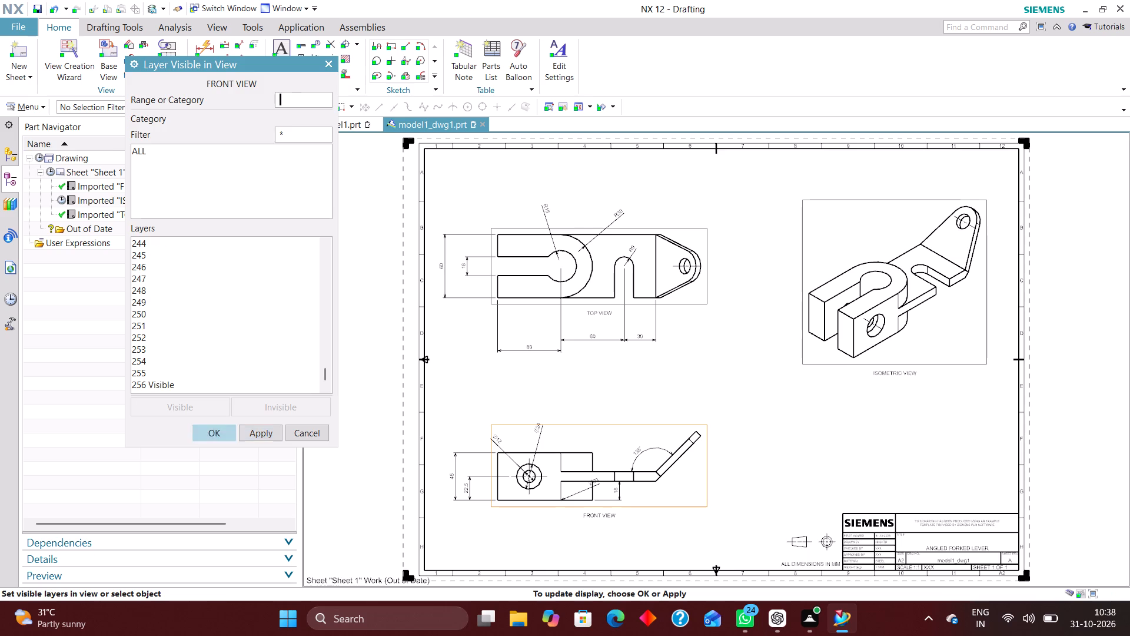
pyautogui.click(222, 433)
# Make all layers invisible in the TOP VIEW except layers 2, 223, 224, 225, 226 and 256, and leave the layer visibility command.
pyautogui.click(168, 122)
pyautogui.click(222, 243)
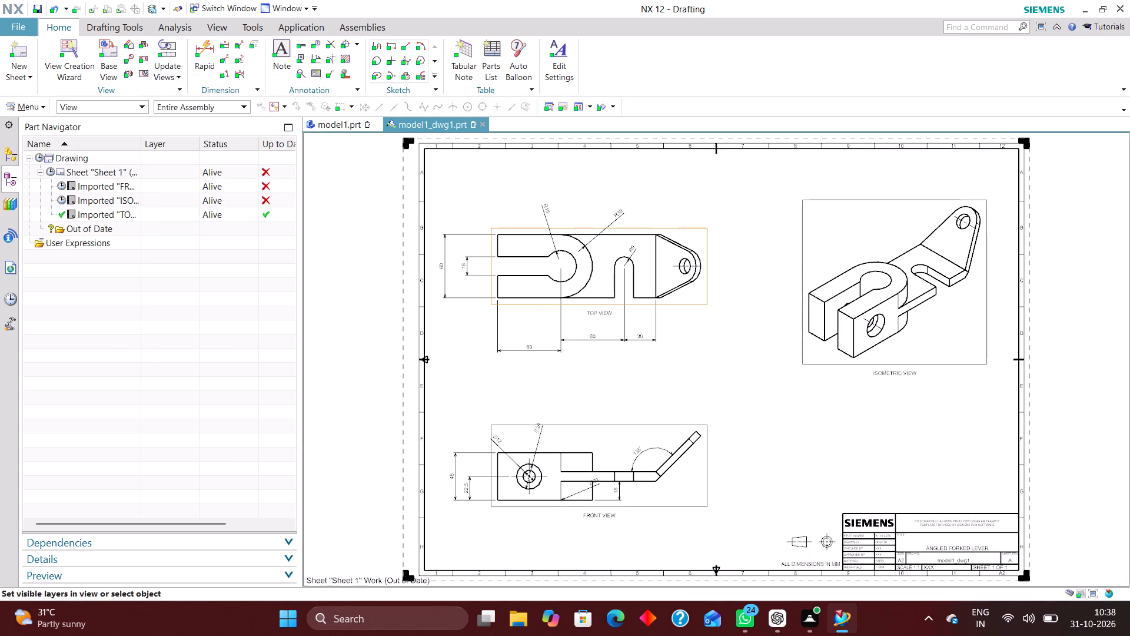
pyautogui.click(133, 150)
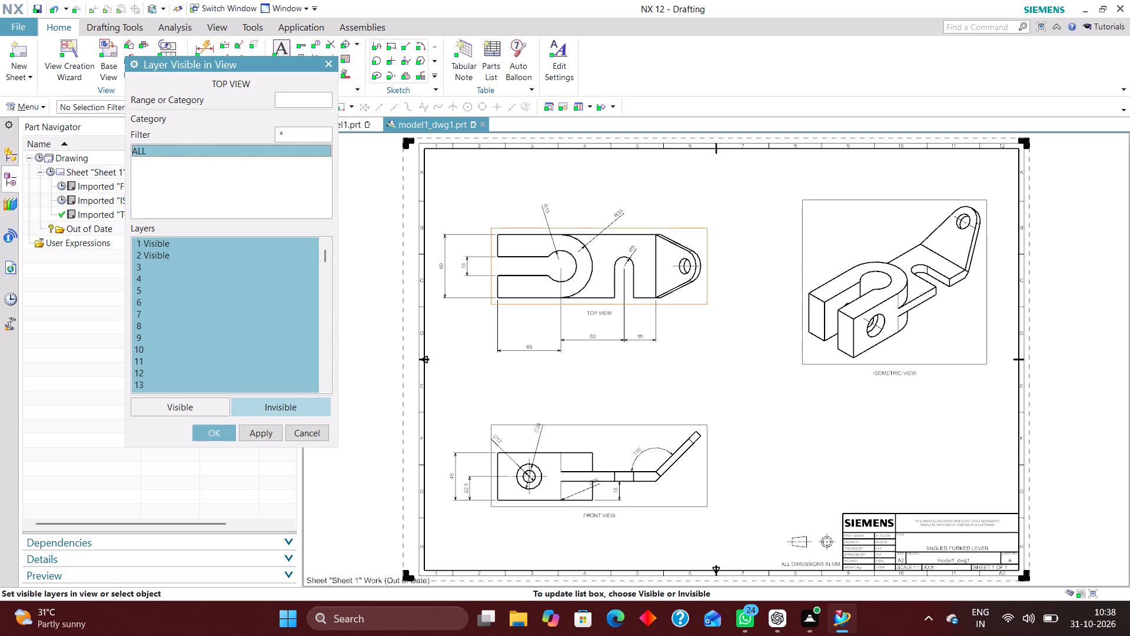
pyautogui.click(275, 414)
pyautogui.click(303, 102)
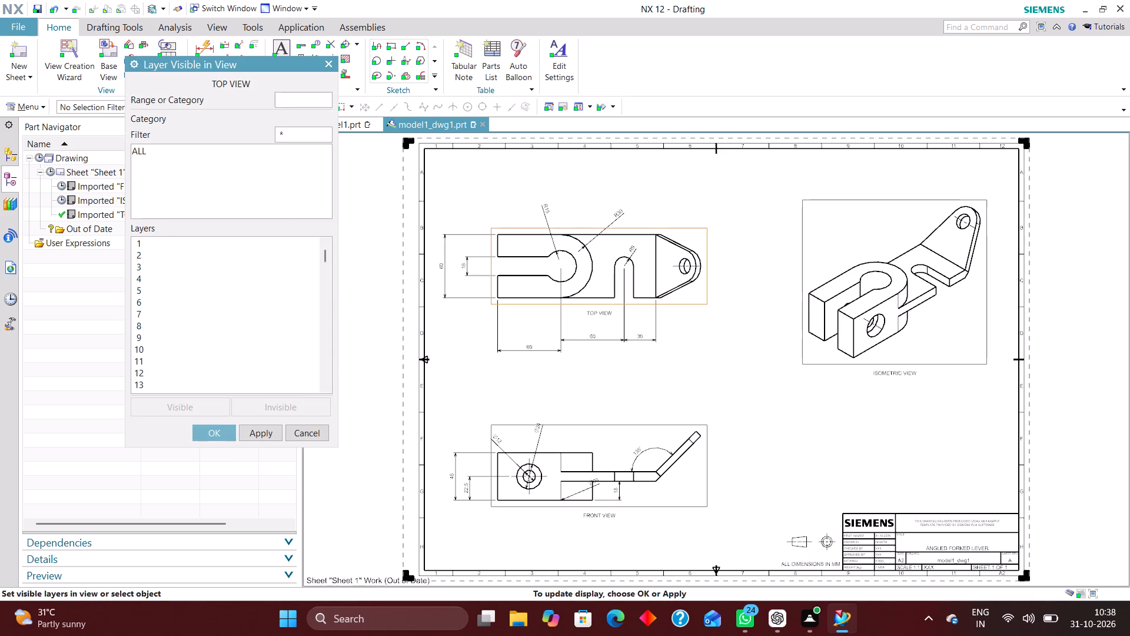
pyautogui.press('2')
pyautogui.press('Return')
pyautogui.write('22')
pyautogui.press('3')
pyautogui.press('Return')
pyautogui.write('224')
pyautogui.press('Return')
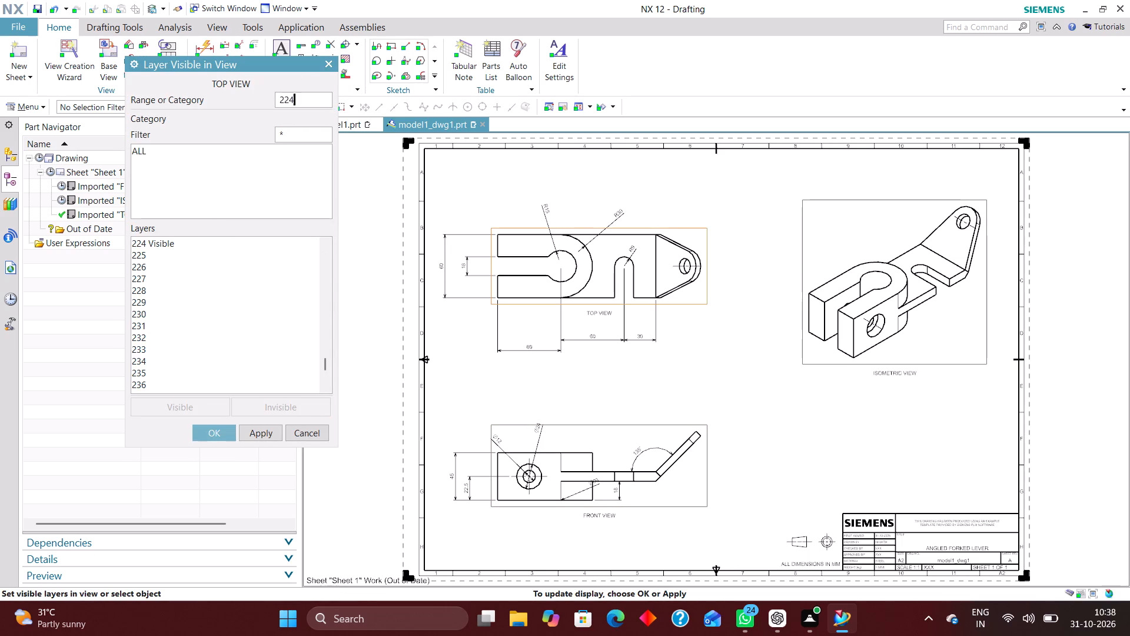
pyautogui.write('225')
pyautogui.press('Return')
pyautogui.write('226')
pyautogui.press('Return')
pyautogui.write('256')
pyautogui.press('Return')
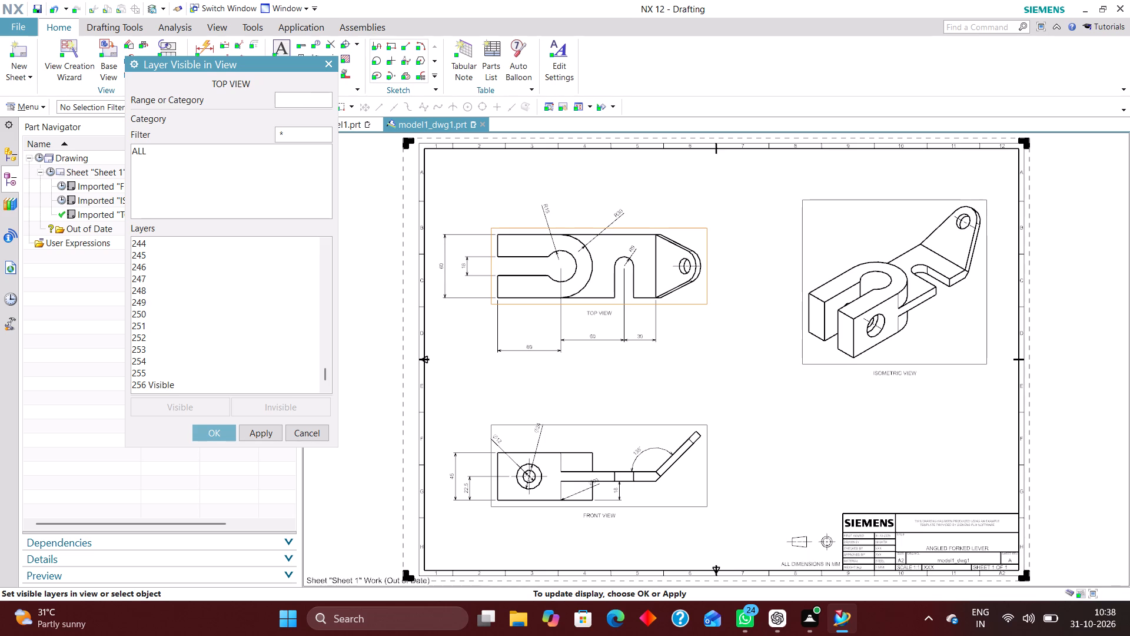
pyautogui.click(214, 429)
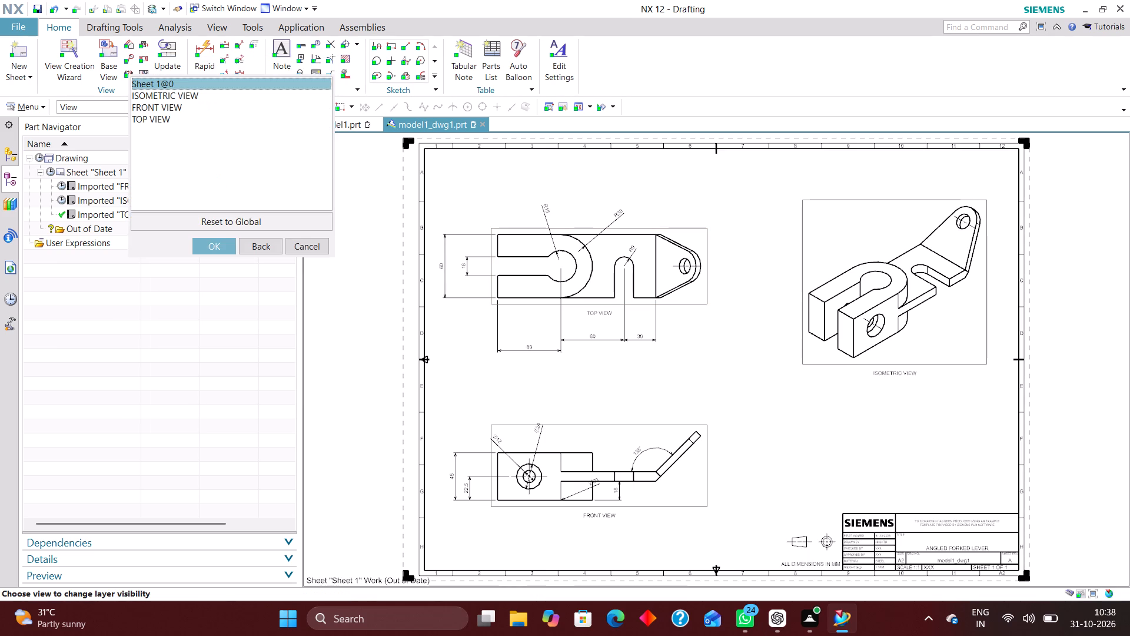
pyautogui.click(297, 247)
# Update the drawing's out-of-date views.
pyautogui.click(39, 153)
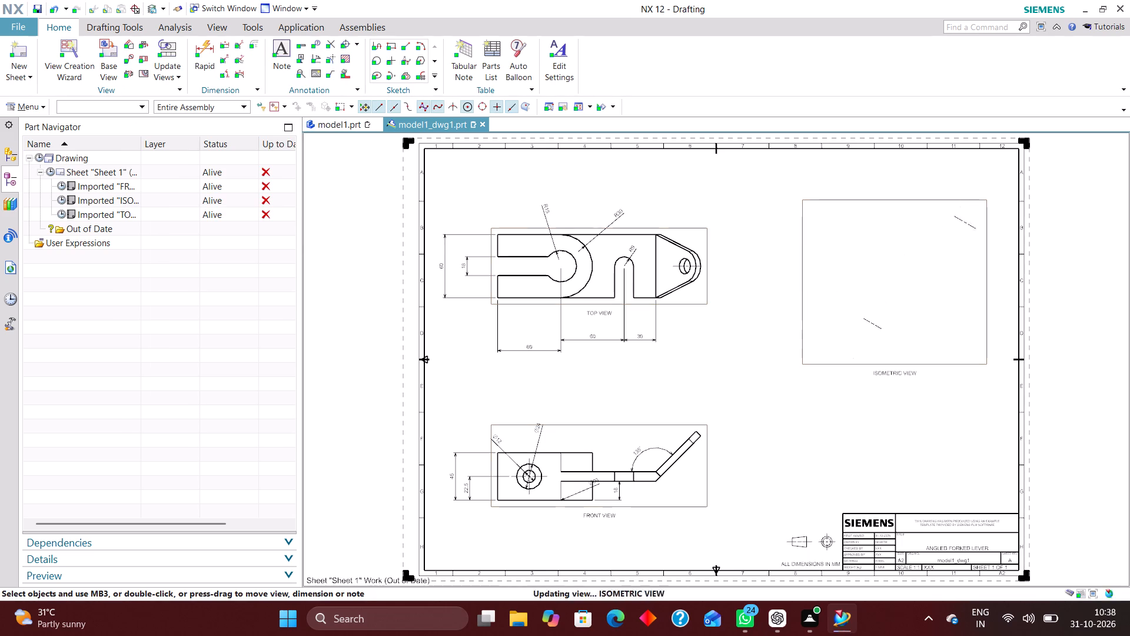
# Delete the Ø60 diameter dimension from the front view.
pyautogui.scroll(4, 605, 524)
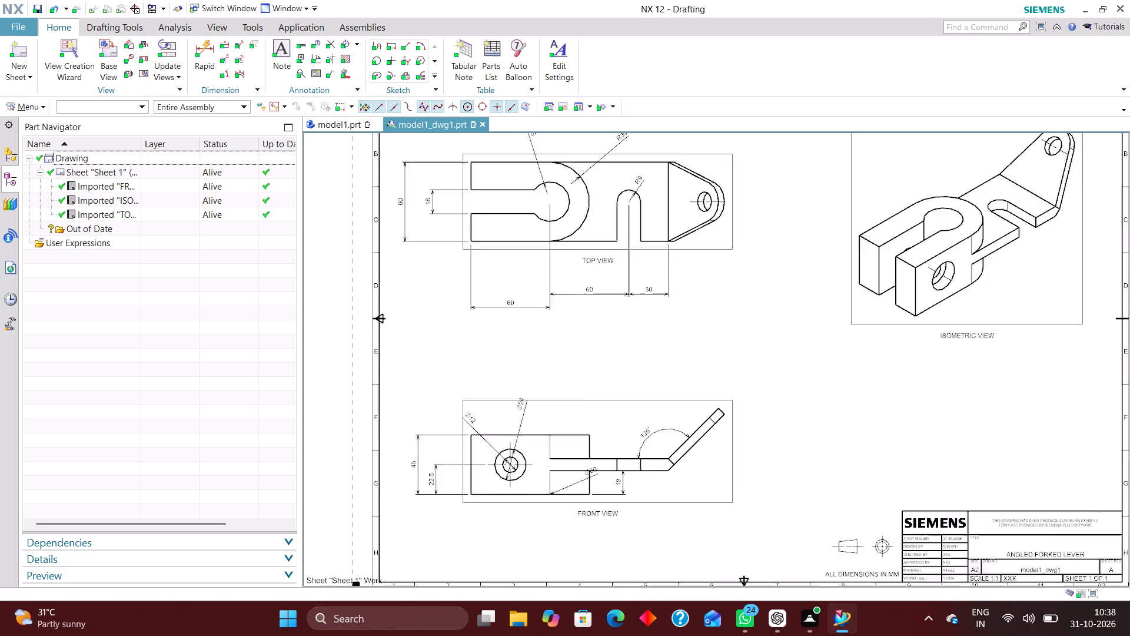
pyautogui.scroll(1, 605, 524)
pyautogui.moveTo(576, 395); pyautogui.dragTo(474, 523)
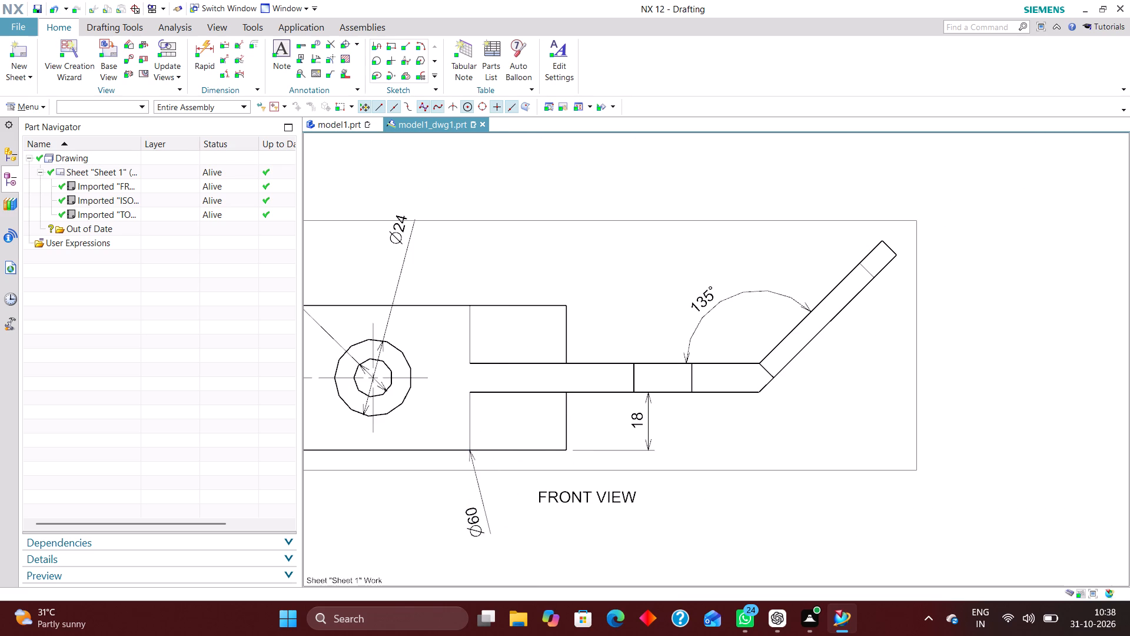
pyautogui.moveTo(486, 515); pyautogui.dragTo(457, 518, button='right')
# Select all the drawing's dimensions with the Dimension filter and move them to layer 223.
pyautogui.scroll(-4, 493, 480)
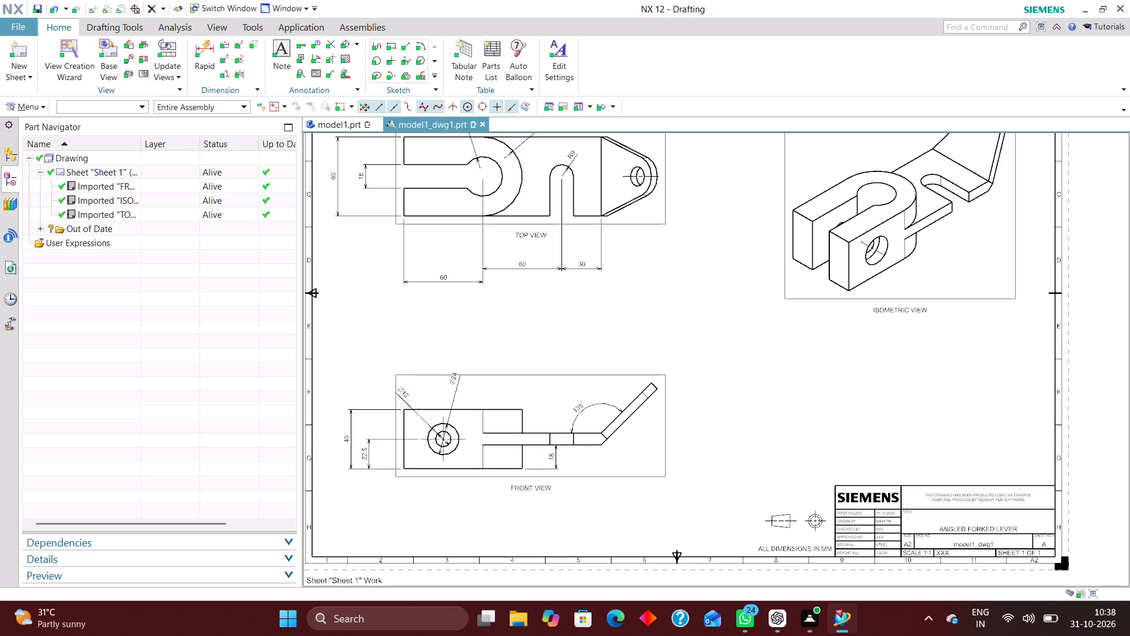
pyautogui.moveTo(726, 261); pyautogui.dragTo(673, 322, button='right')
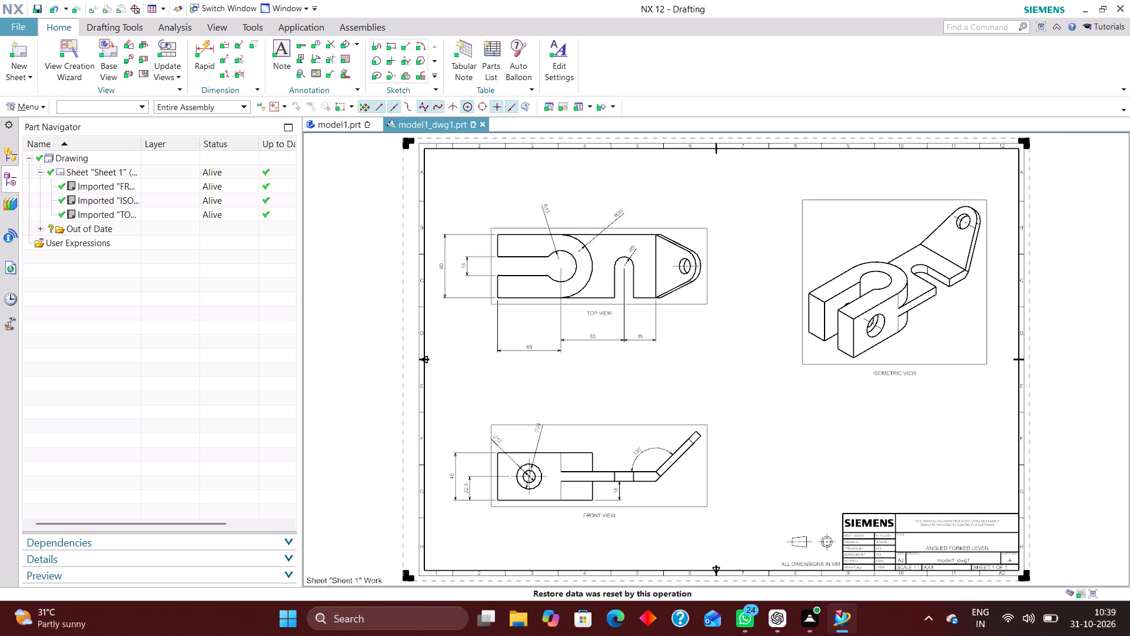
pyautogui.click(118, 110)
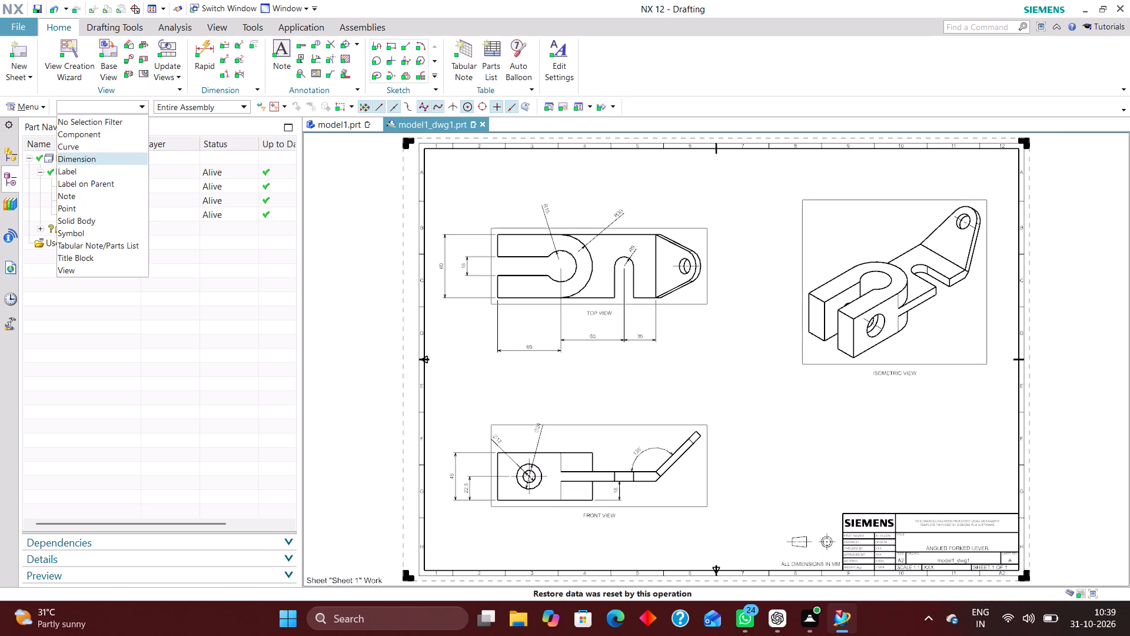
pyautogui.click(94, 155)
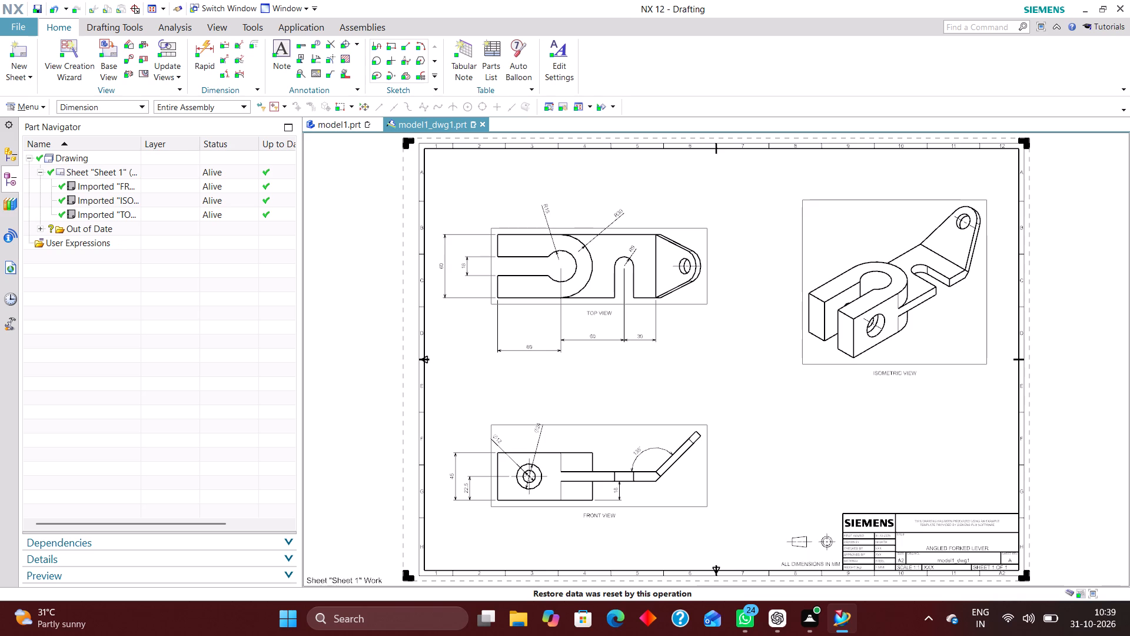
pyautogui.hotkey('ctrl', 'a')
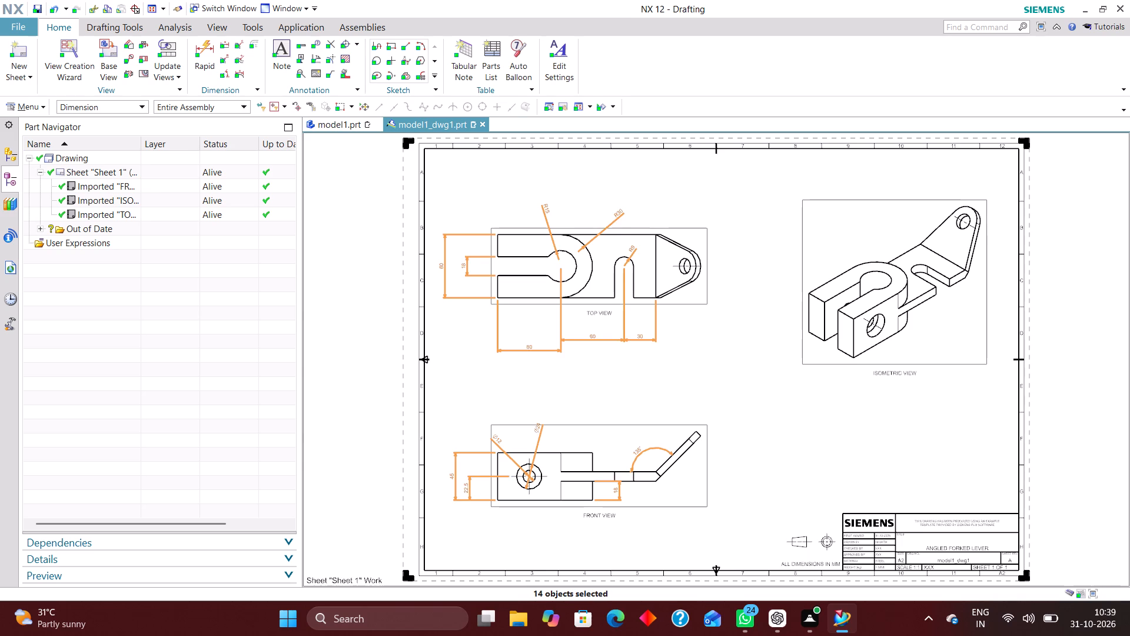
pyautogui.hotkey('ctrl', 'j')
pyautogui.write('223')
pyautogui.press('Return')
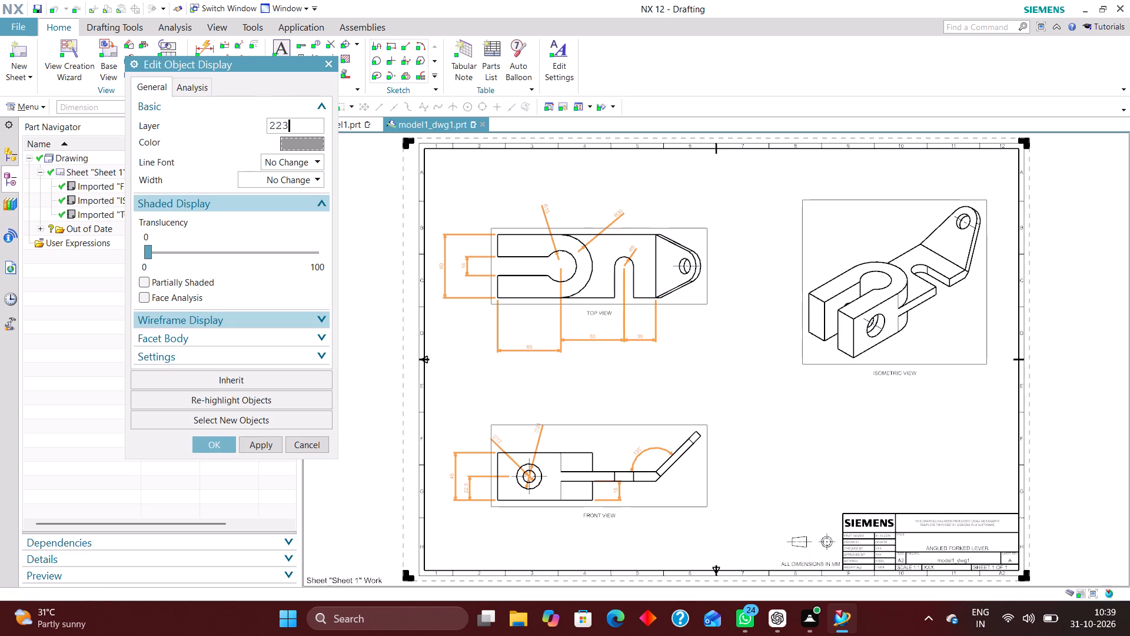
# Select all the drawing's notes with the Note filter and move them to layer 224.
pyautogui.click(111, 107)
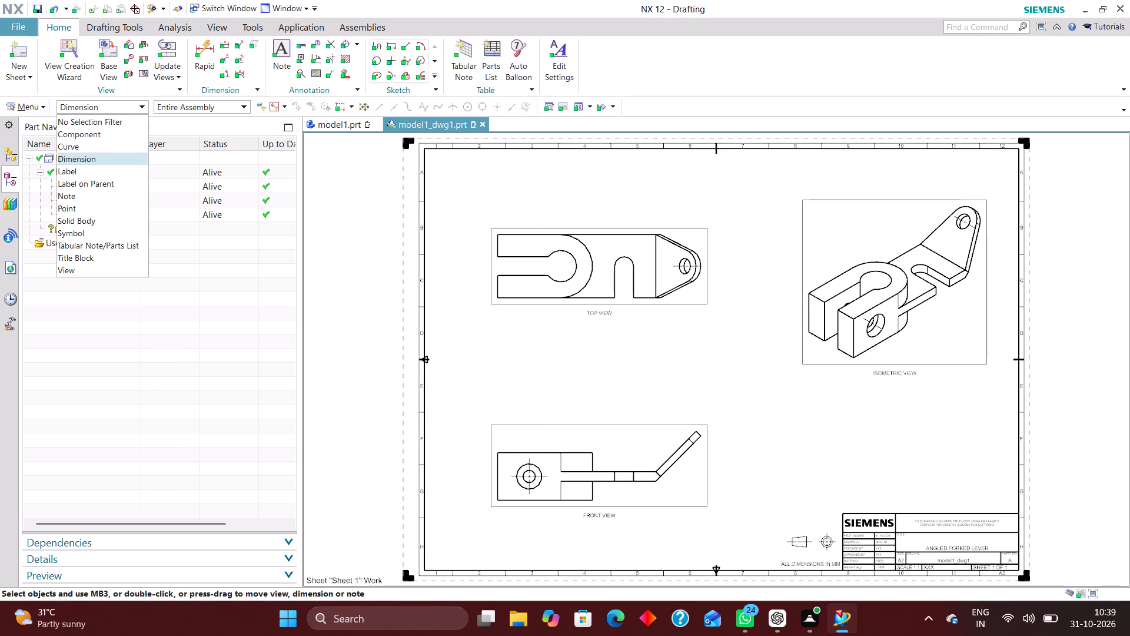
pyautogui.click(85, 193)
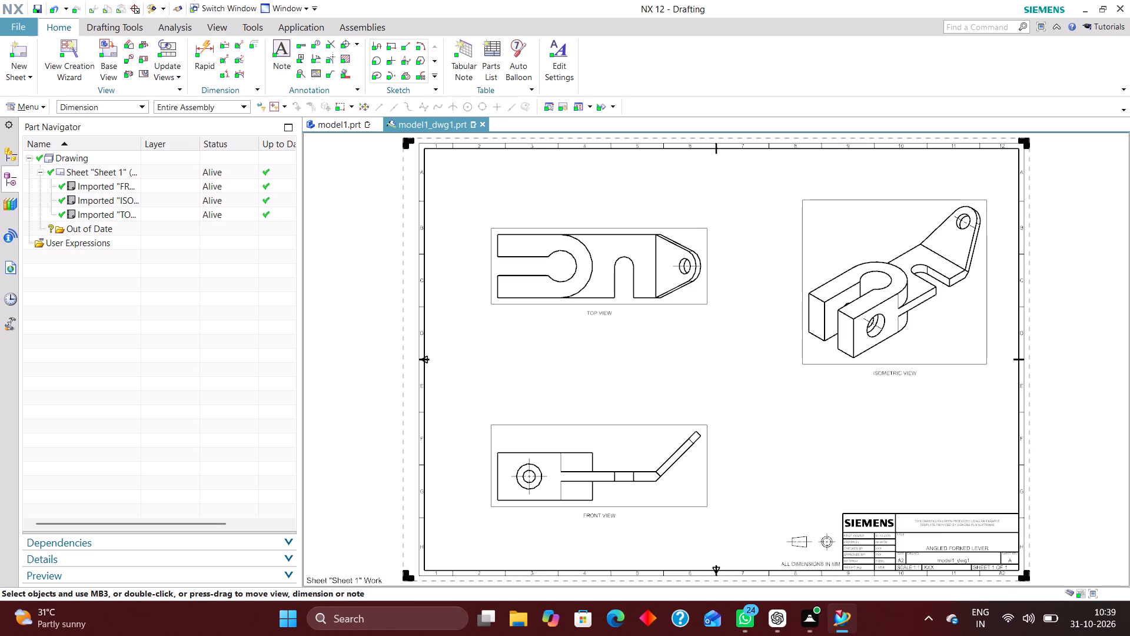
pyautogui.hotkey('ctrl', 'a')
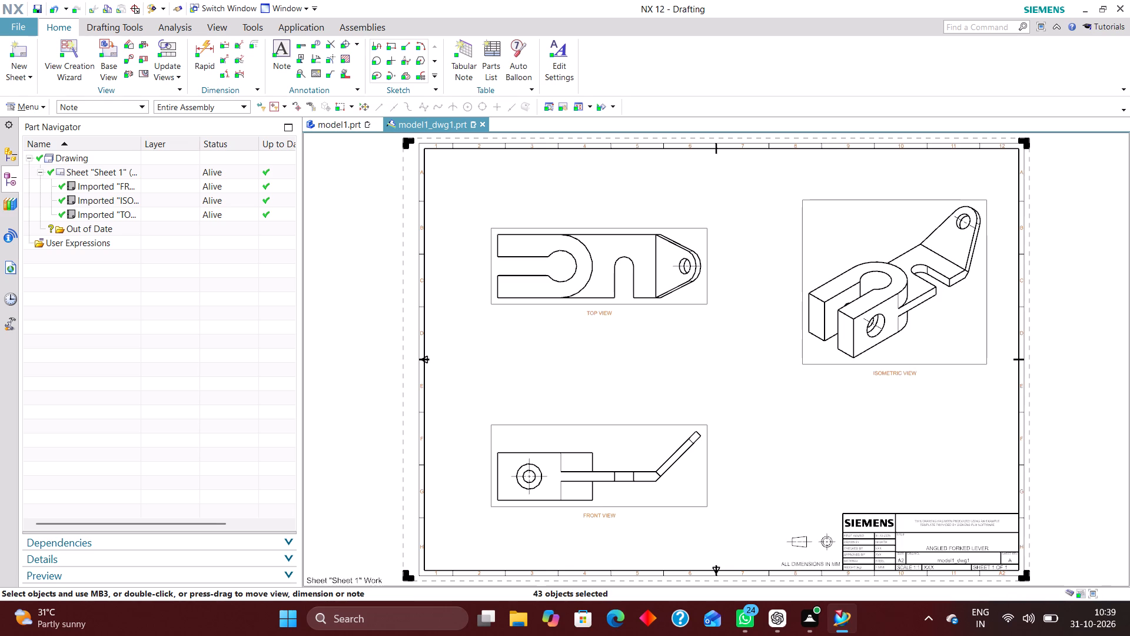
pyautogui.hotkey('ctrl', 'j')
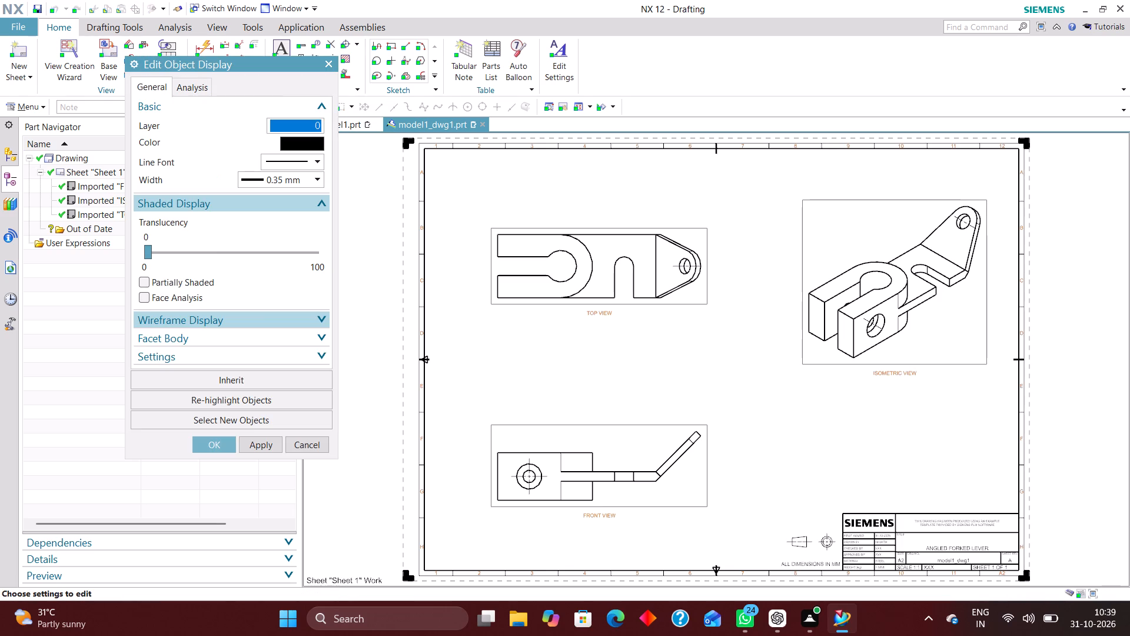
pyautogui.write('224')
pyautogui.press('Return')
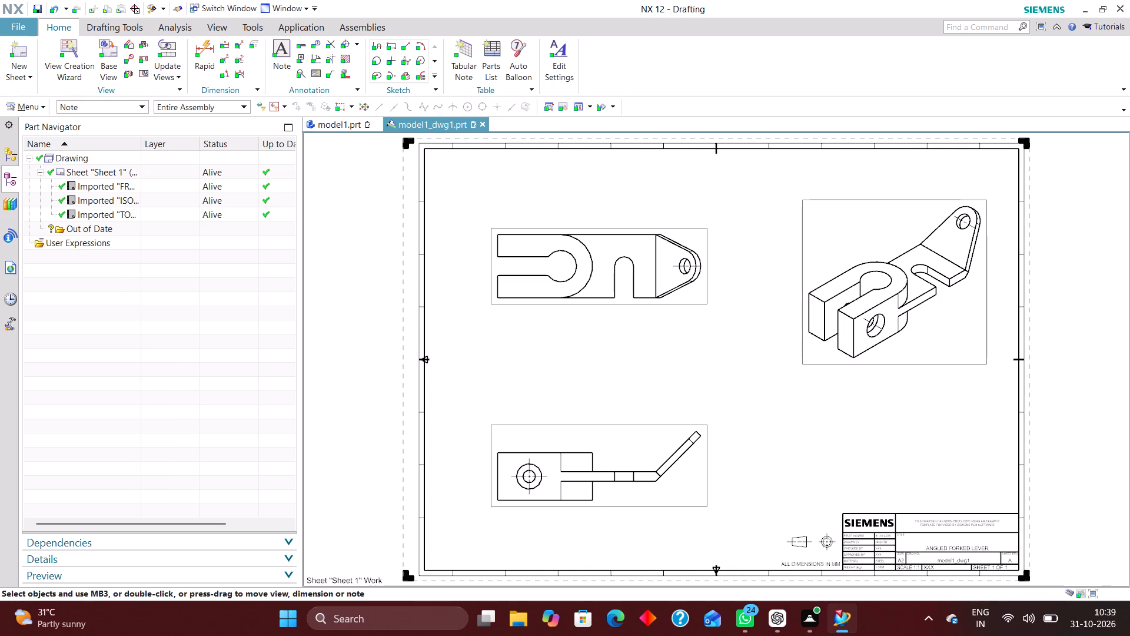
# Select all the drawing's symbols, including the centre marks, with the Symbol filter and move them to layer 225.
pyautogui.click(98, 103)
pyautogui.click(95, 230)
pyautogui.hotkey('ctrl', 'a')
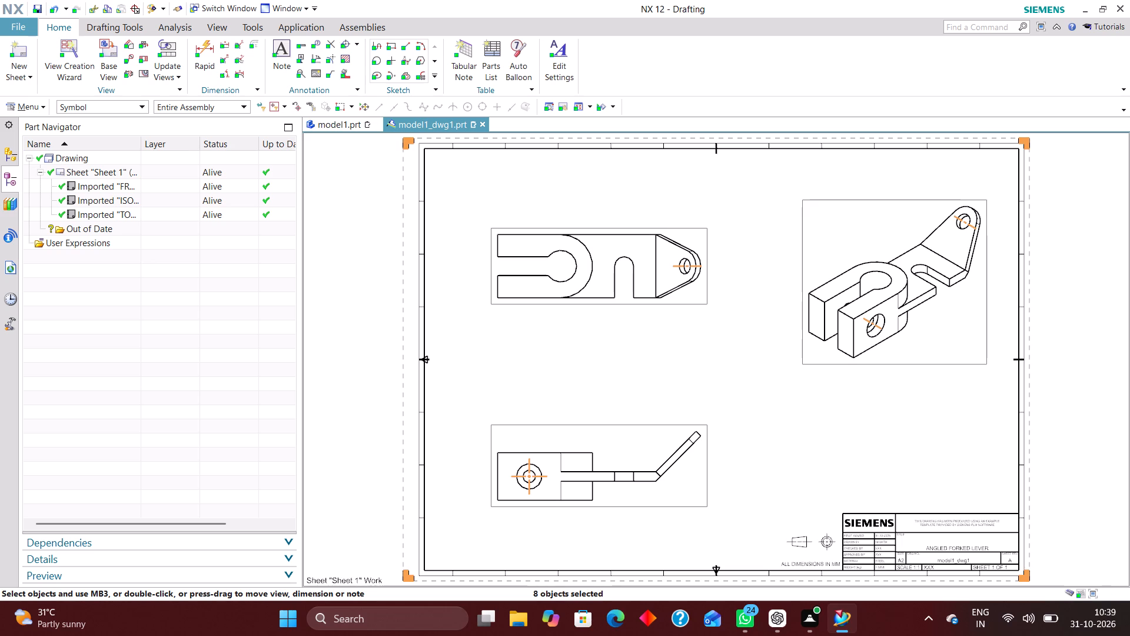
pyautogui.hotkey('ctrl', 'j')
pyautogui.write('225')
pyautogui.press('Return')
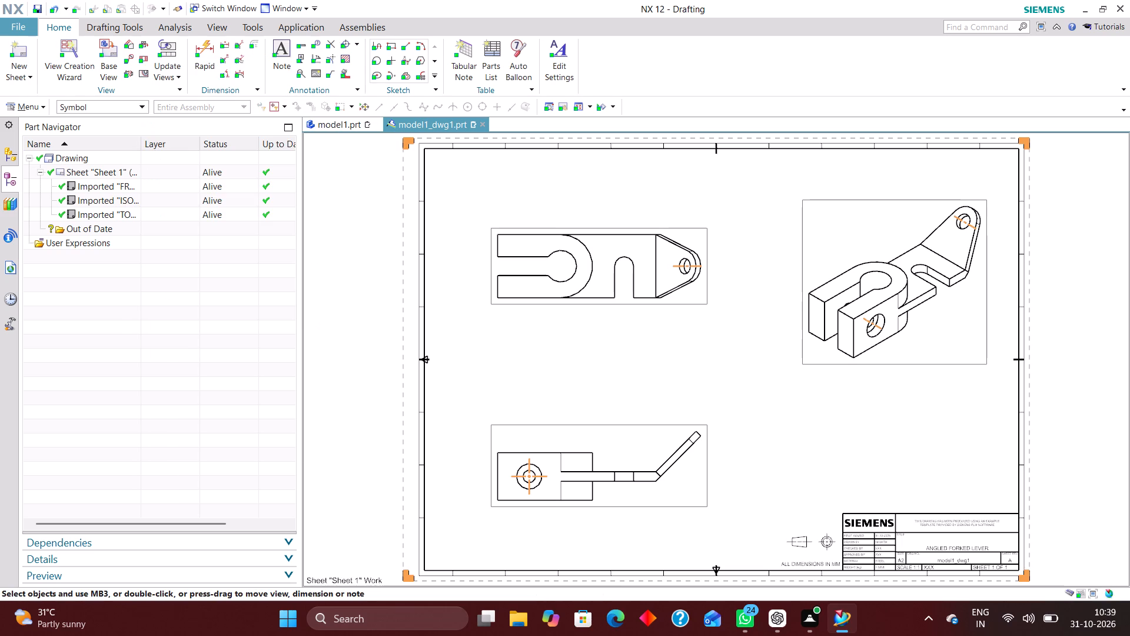
# In Layer Settings, turn on the whole ALL layer category and set it to visible only.
pyautogui.hotkey('ctrl', 'l')
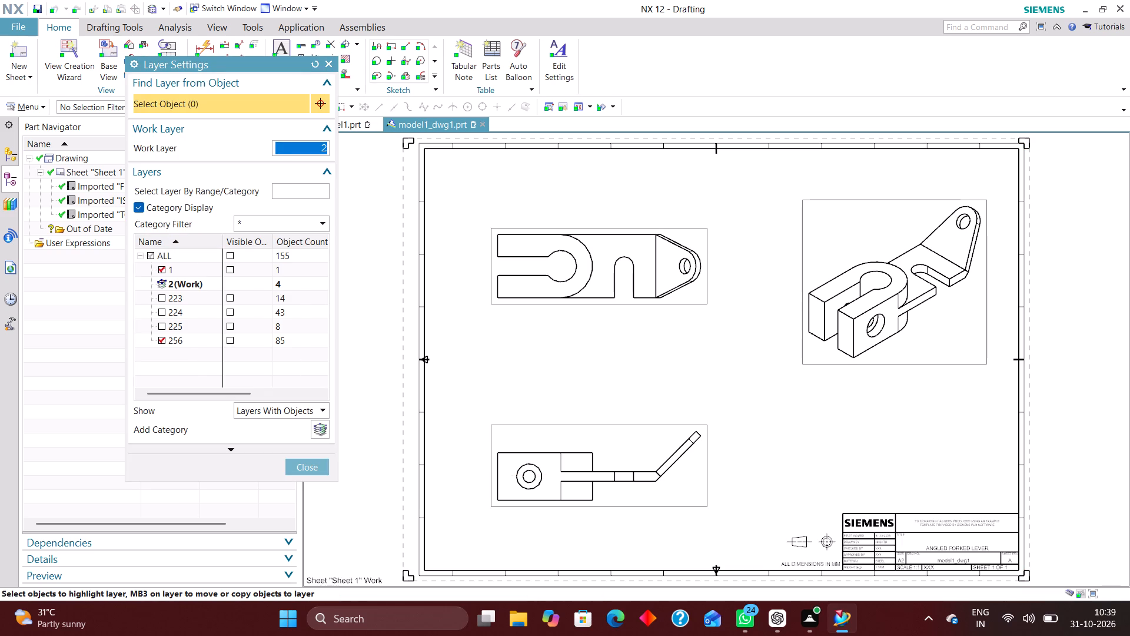
pyautogui.click(149, 256)
pyautogui.click(230, 256)
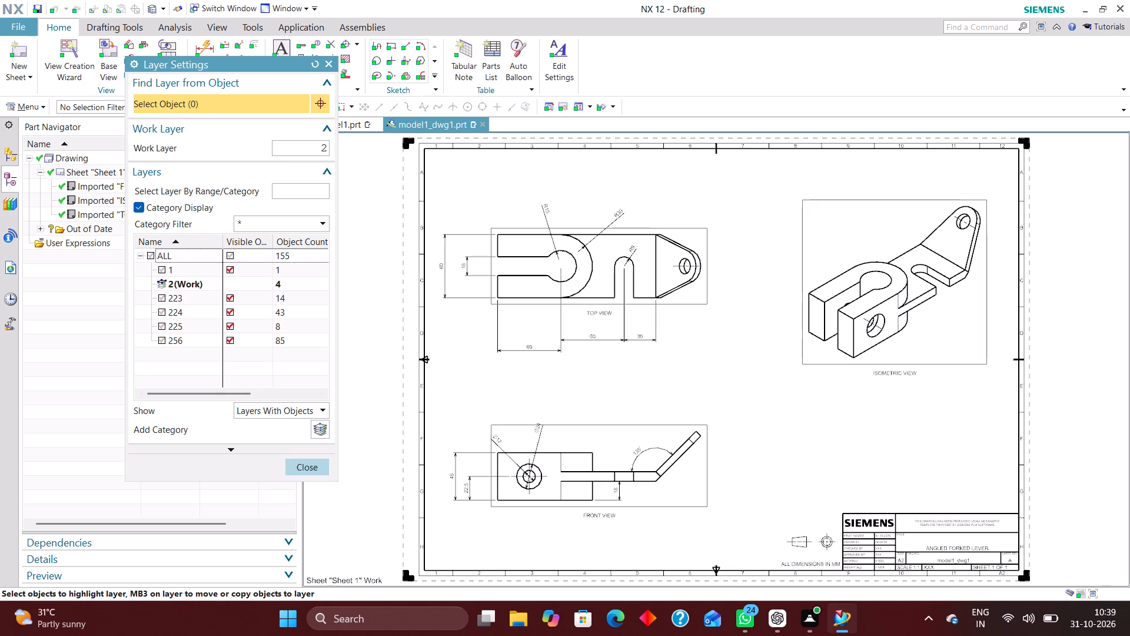
pyautogui.click(308, 465)
pyautogui.moveTo(735, 299); pyautogui.dragTo(654, 383, button='right')
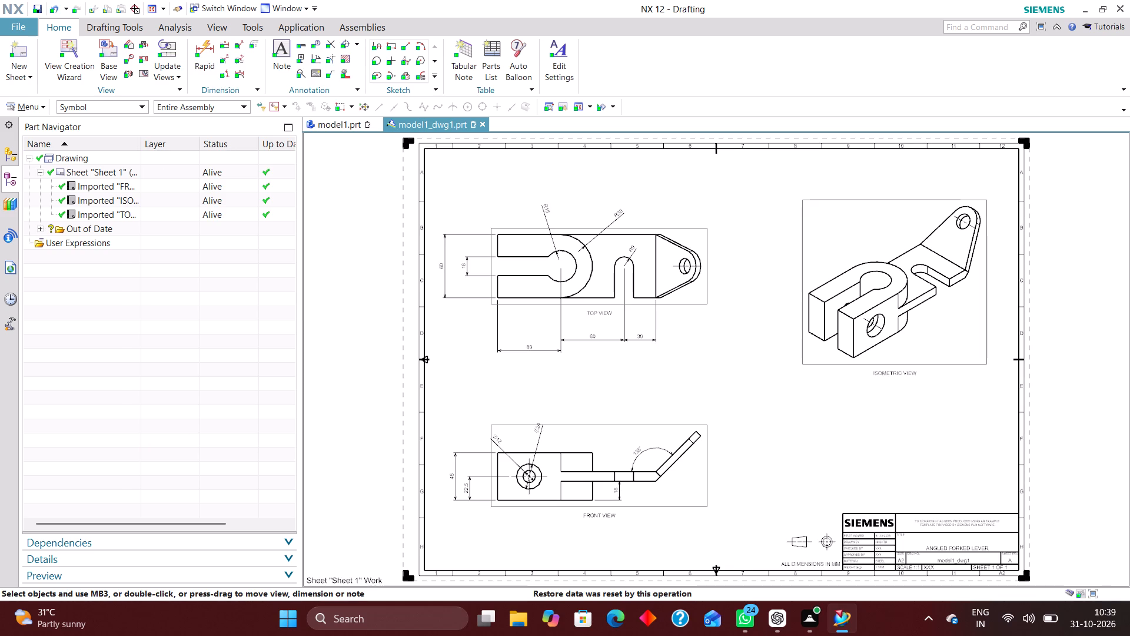
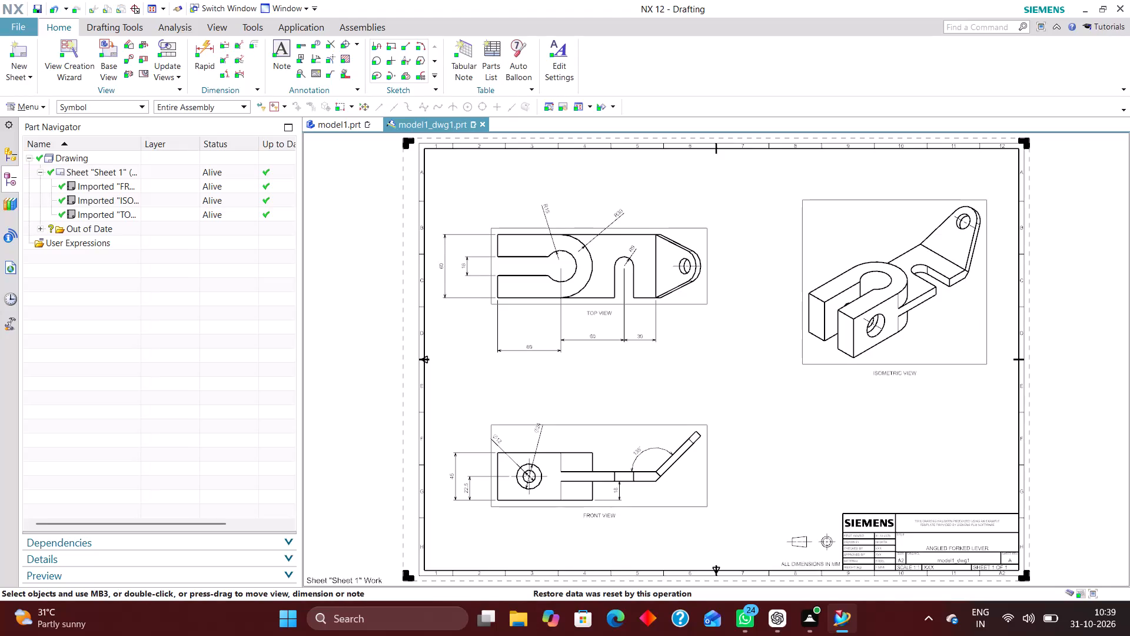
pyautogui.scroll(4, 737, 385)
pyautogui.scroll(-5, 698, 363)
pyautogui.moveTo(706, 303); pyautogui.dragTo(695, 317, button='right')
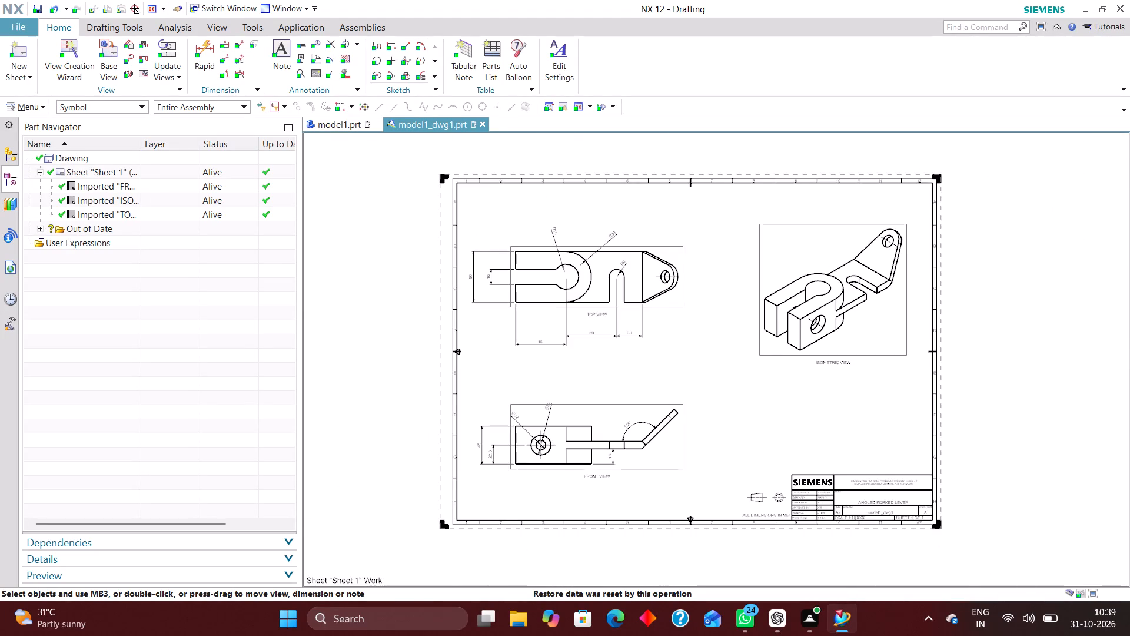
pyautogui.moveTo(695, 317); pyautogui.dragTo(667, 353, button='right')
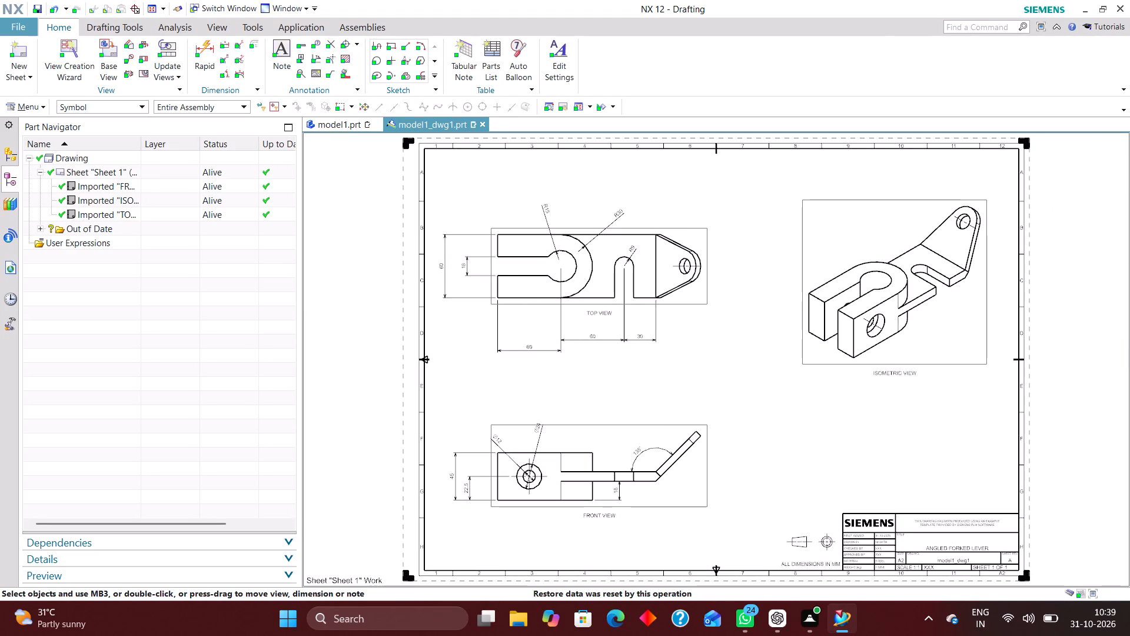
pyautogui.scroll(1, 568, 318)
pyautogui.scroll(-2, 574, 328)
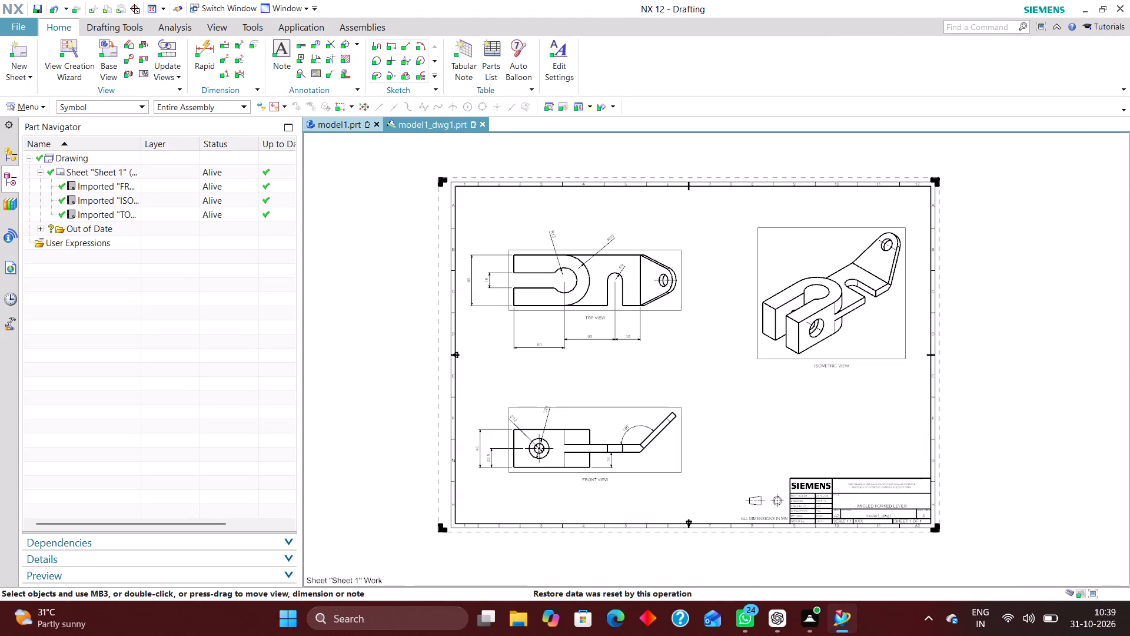
# Examine the forked lever's 3D model in model1.prt from several angles, including a standard pictorial view, and return to the model1_dwg1.prt drawing.
pyautogui.click(343, 130)
pyautogui.scroll(-8, 661, 355)
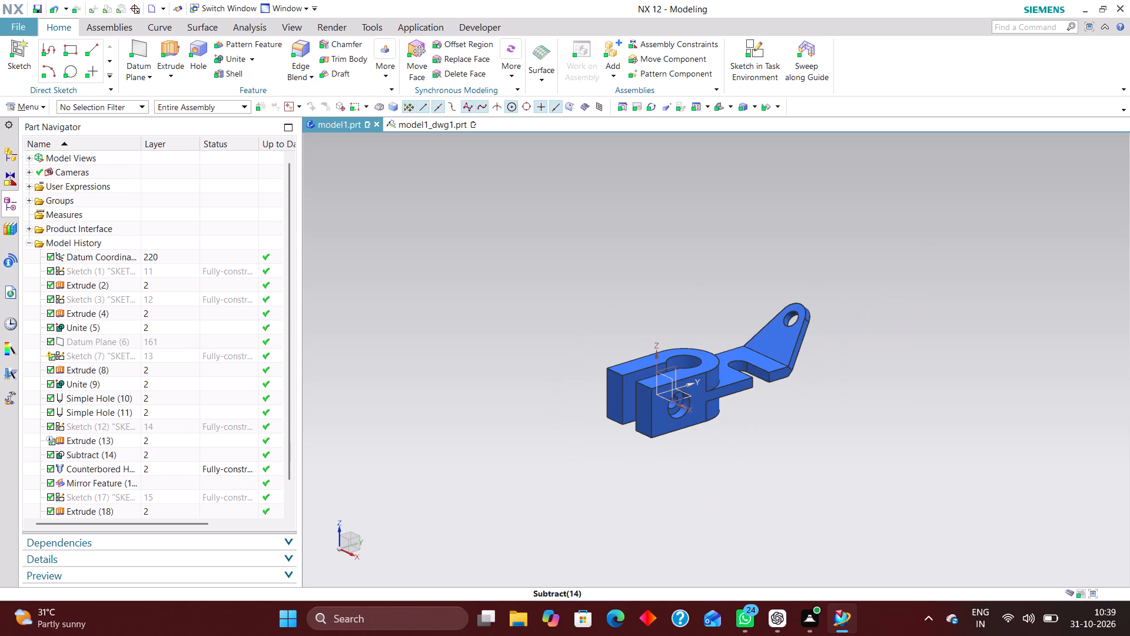
pyautogui.moveTo(736, 426); pyautogui.dragTo(732, 434, button='middle')
pyautogui.scroll(-2, 762, 449)
pyautogui.moveTo(764, 461); pyautogui.dragTo(796, 490, button='middle')
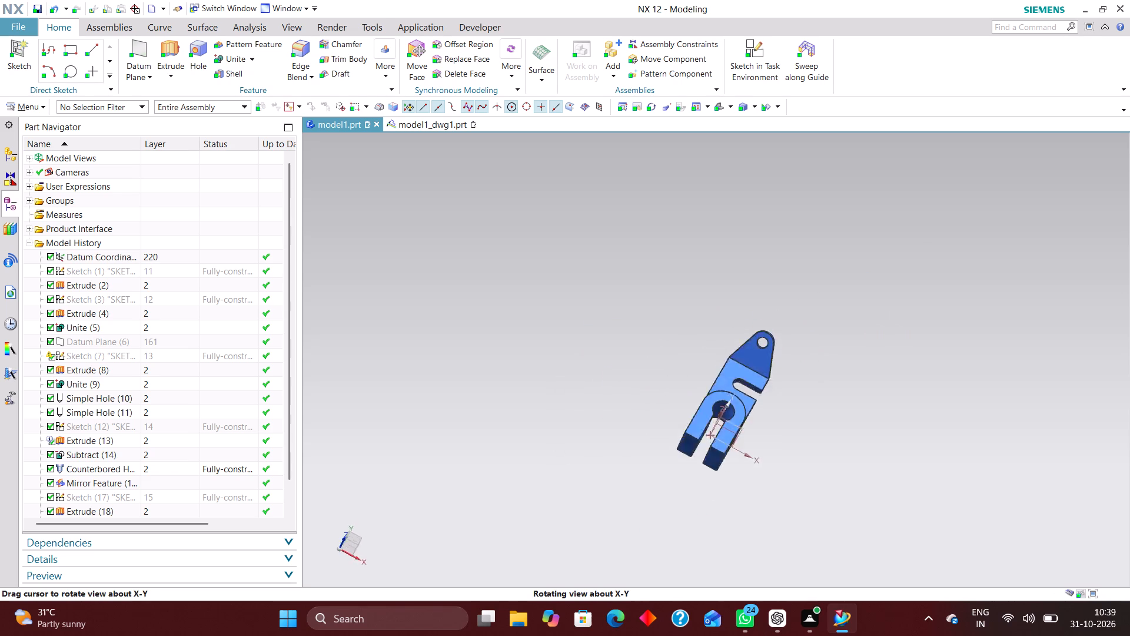
pyautogui.moveTo(796, 490); pyautogui.dragTo(747, 430, button='middle')
pyautogui.scroll(1, 750, 423)
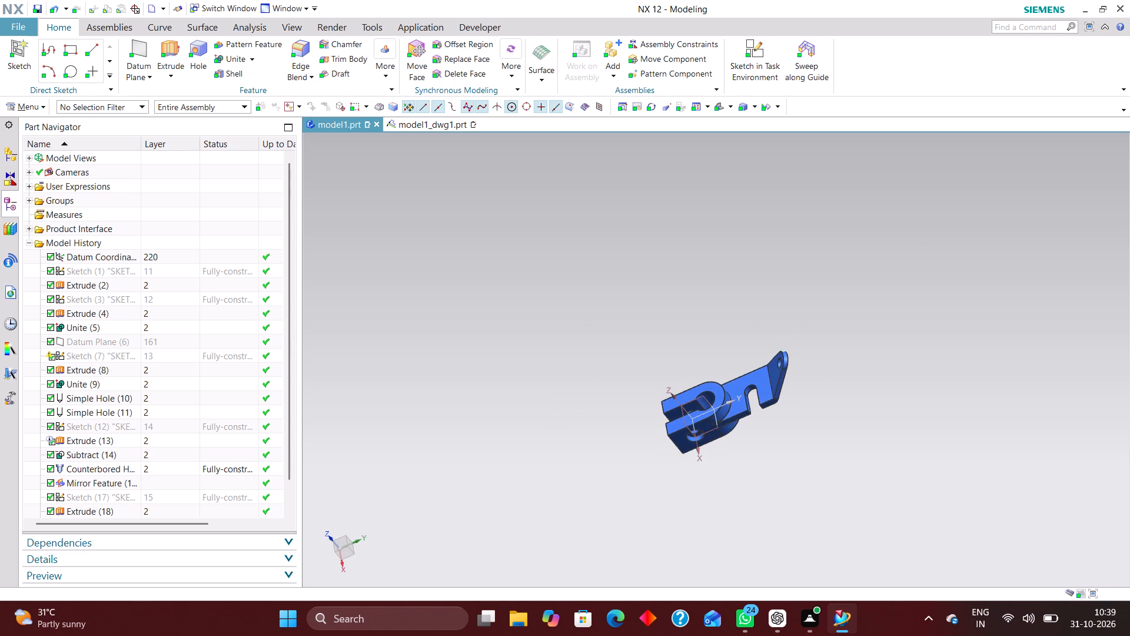
pyautogui.scroll(6, 749, 434)
pyautogui.moveTo(751, 435); pyautogui.dragTo(773, 415, button='middle')
pyautogui.scroll(-5, 769, 414)
pyautogui.scroll(5, 783, 420)
pyautogui.moveTo(773, 436); pyautogui.dragTo(794, 432, button='middle')
pyautogui.scroll(-3, 757, 458)
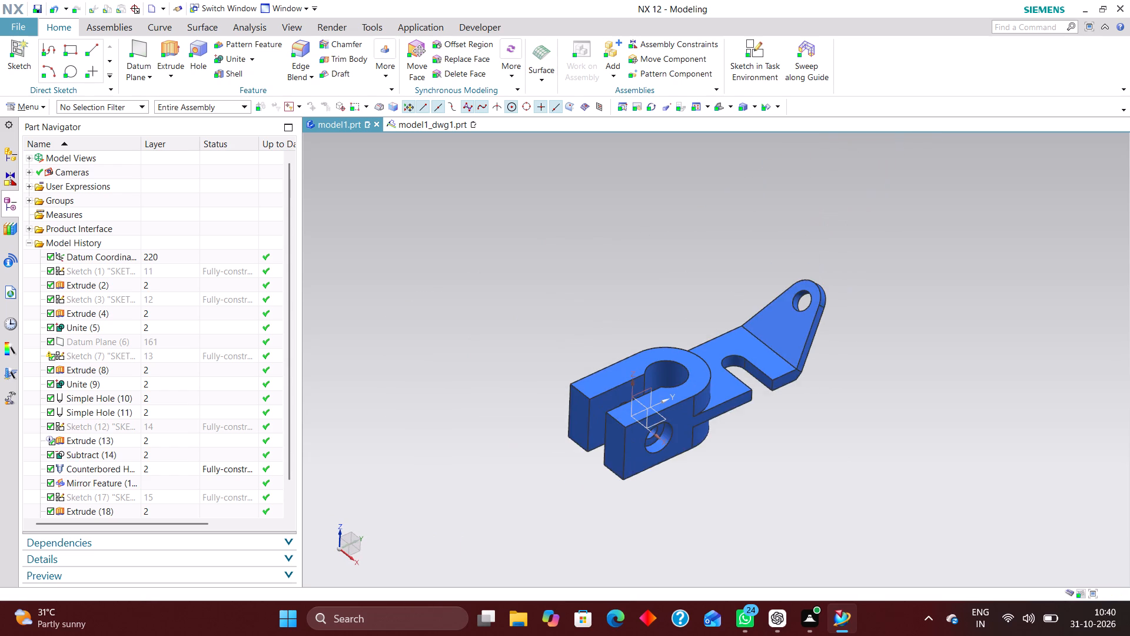
pyautogui.scroll(3, 805, 451)
pyautogui.click(719, 104)
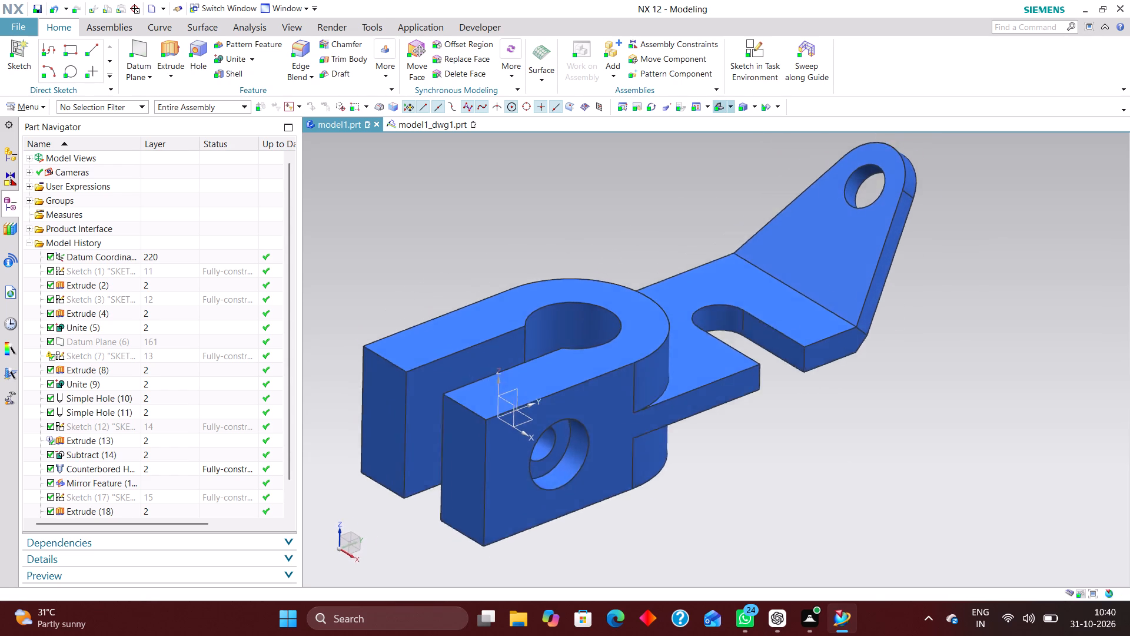
pyautogui.click(433, 122)
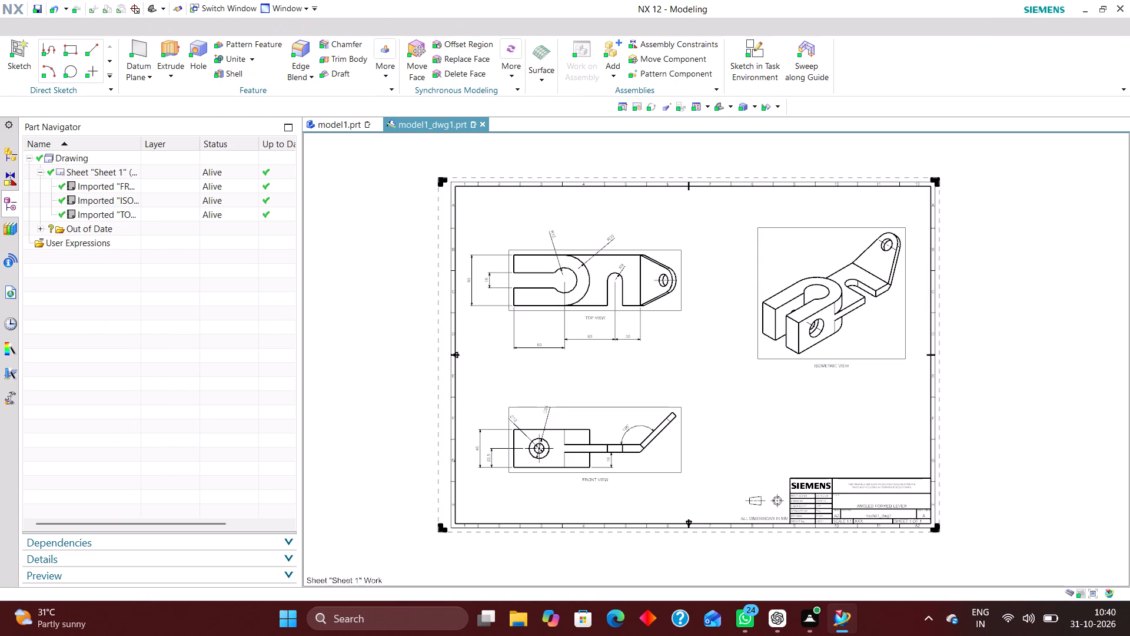